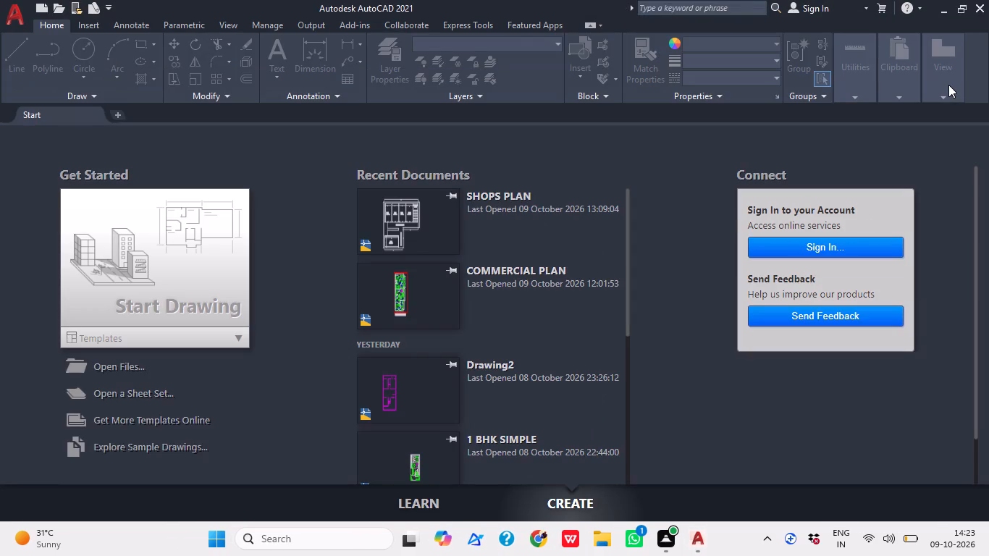
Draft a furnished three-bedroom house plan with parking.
Start a new blank drawing.
{"action": "left_click", "coordinate": [237, 295]}
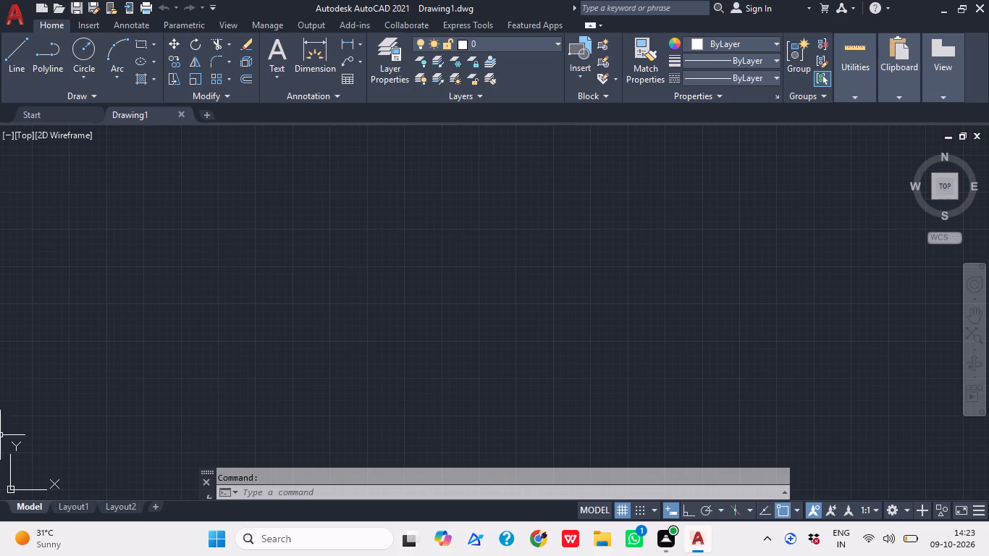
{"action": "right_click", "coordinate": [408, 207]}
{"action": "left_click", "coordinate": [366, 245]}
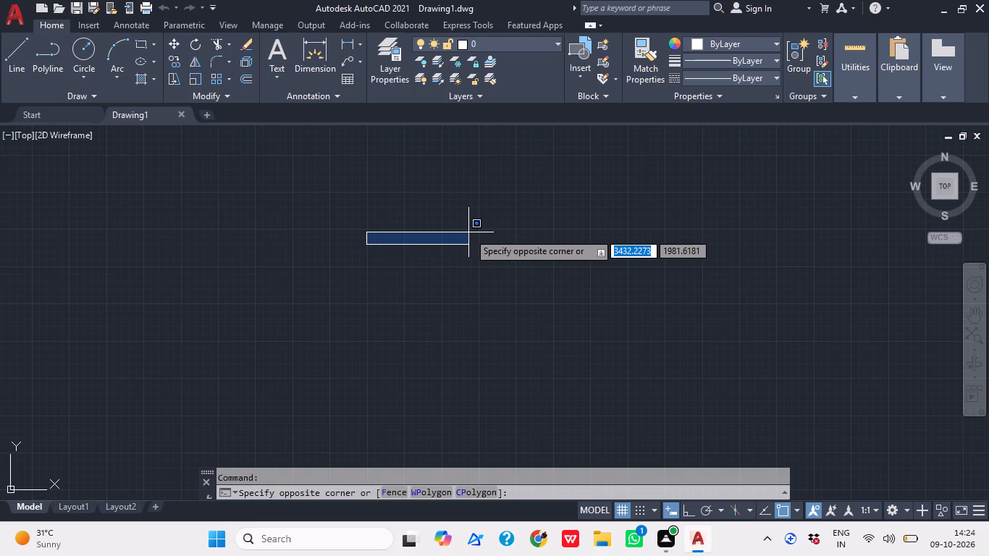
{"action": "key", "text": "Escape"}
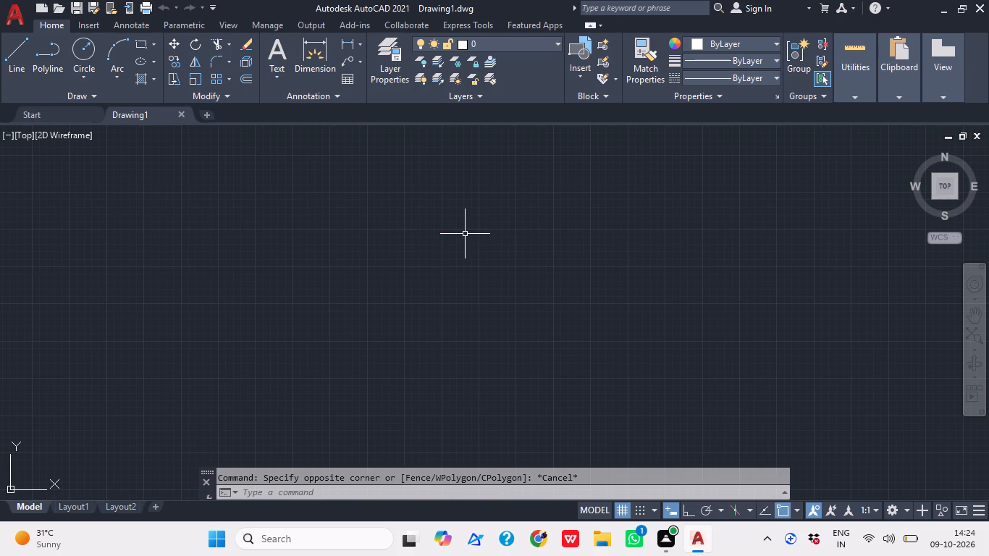
Configure the drawing units to Engineering length with 0'-0" precision and inches as the insertion scale.
{"action": "type", "text": "un"}
{"action": "key", "text": "Return"}
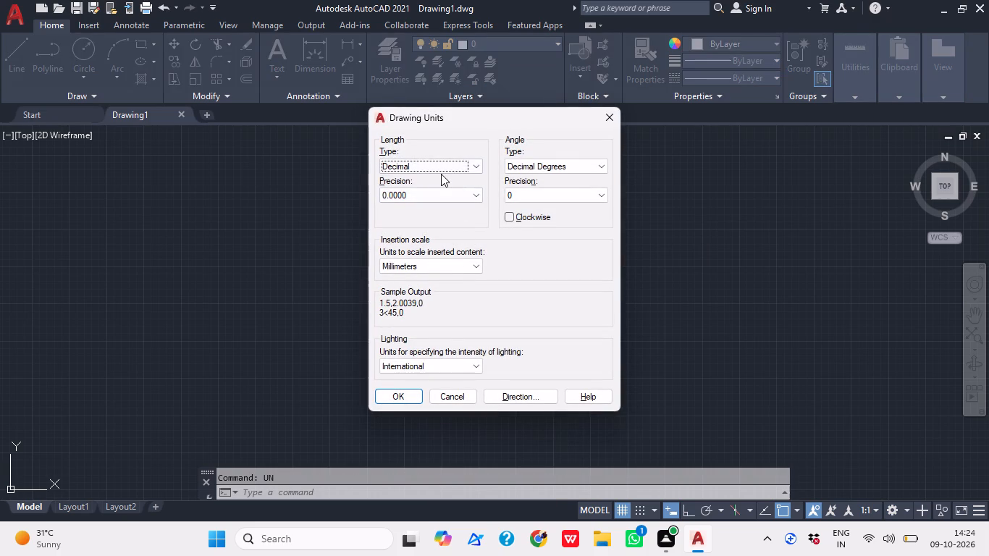
{"action": "left_click", "coordinate": [441, 174]}
{"action": "left_click", "coordinate": [431, 170]}
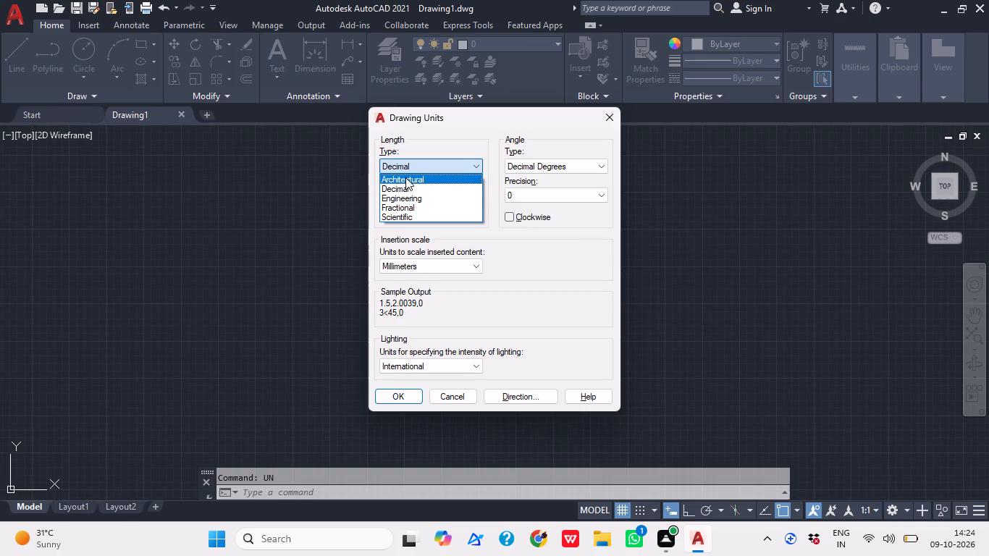
{"action": "left_click", "coordinate": [408, 199]}
{"action": "left_click", "coordinate": [412, 195]}
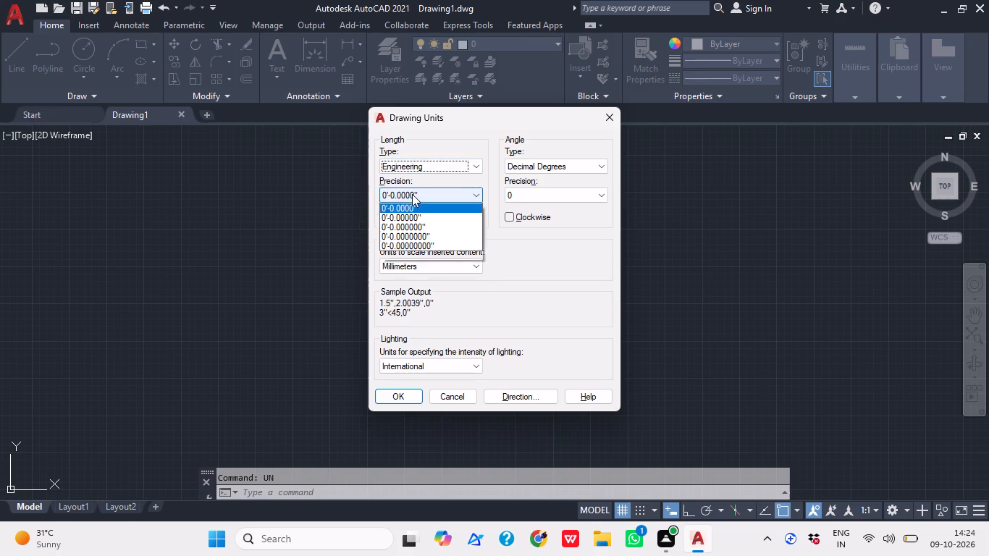
{"action": "left_click", "coordinate": [405, 206]}
{"action": "left_click", "coordinate": [414, 266]}
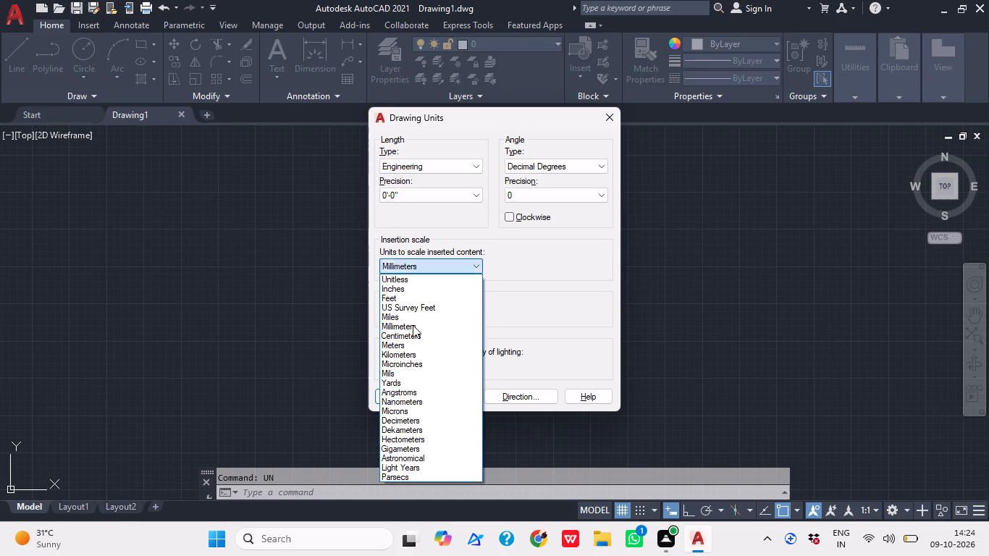
{"action": "left_click", "coordinate": [410, 289]}
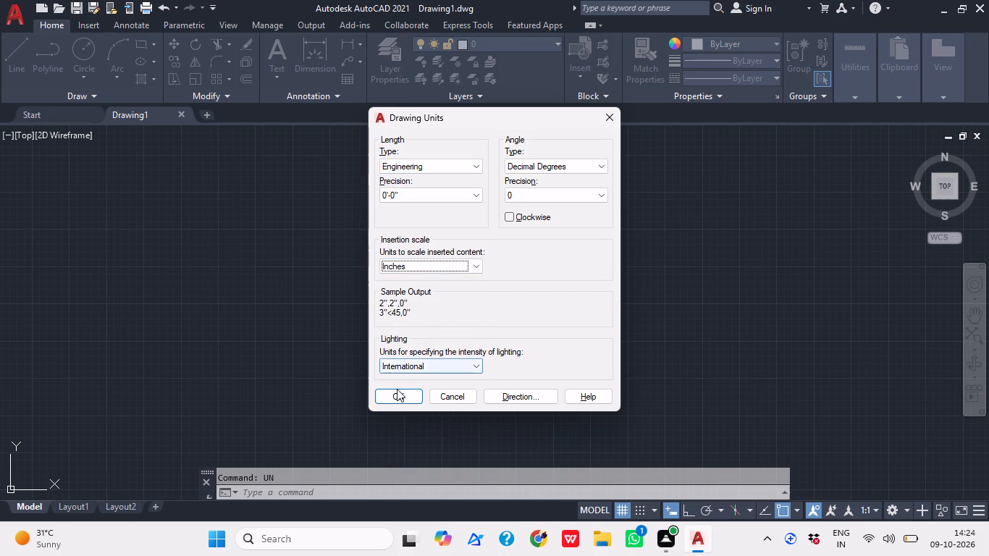
{"action": "left_click", "coordinate": [391, 400]}
Modify the ISO-25 dimension style's primary units to Engineering format with 0'-0" precision and set the style current.
{"action": "type", "text": "d"}
{"action": "key", "text": "space"}
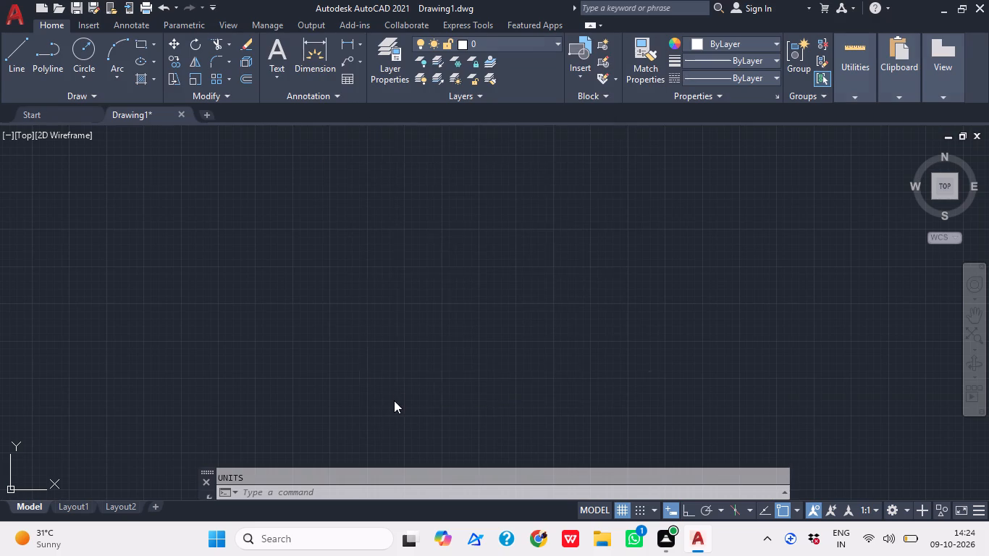
{"action": "left_click", "coordinate": [652, 235]}
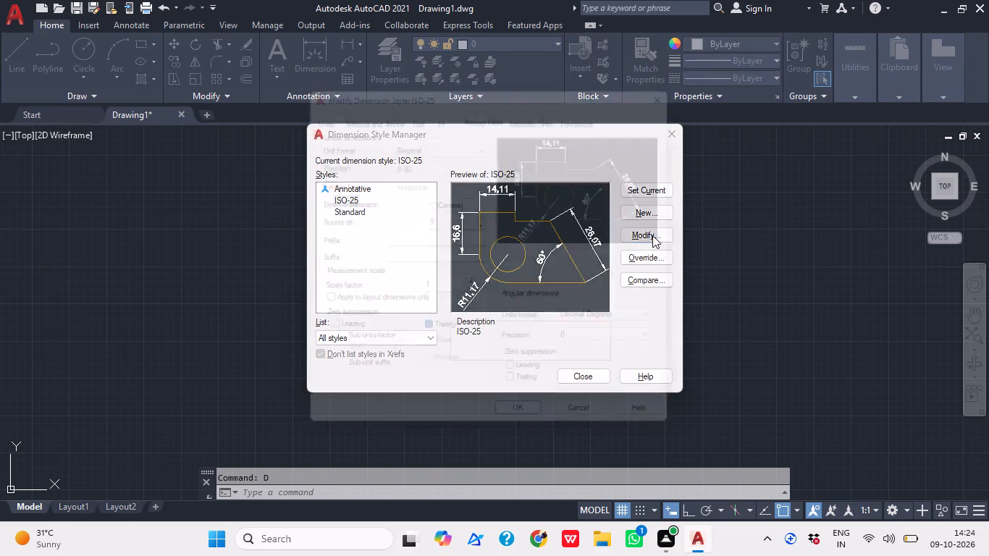
{"action": "left_click", "coordinate": [415, 134]}
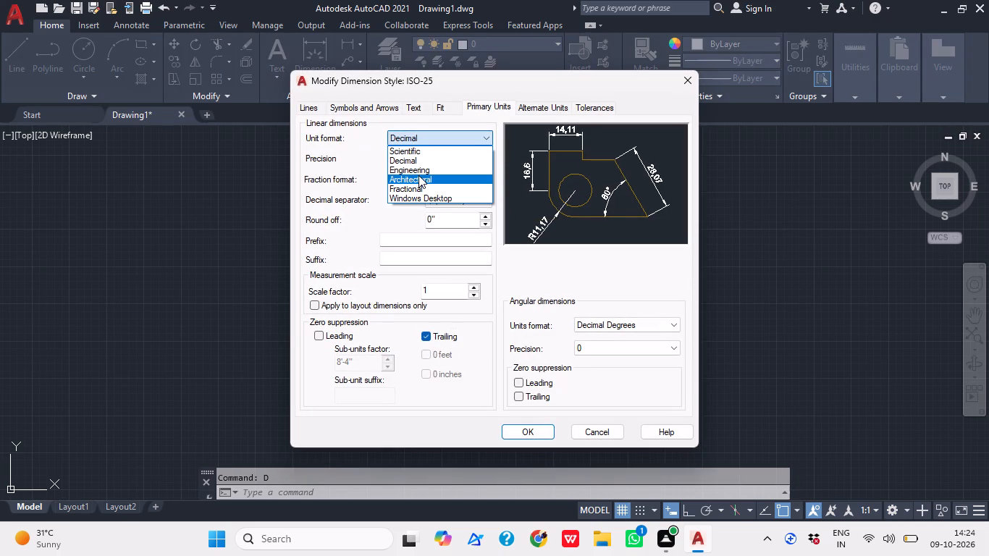
{"action": "left_click", "coordinate": [418, 172]}
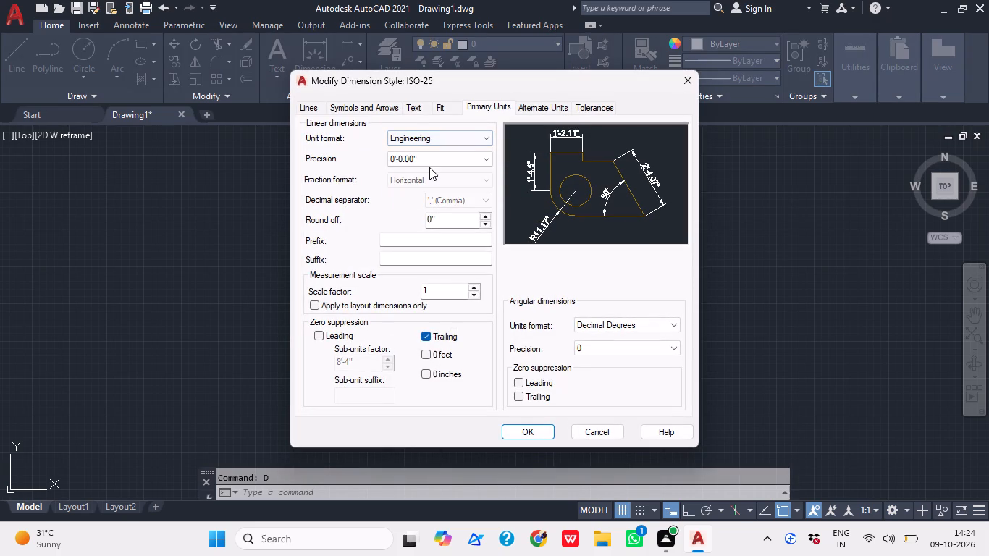
{"action": "left_click", "coordinate": [429, 157]}
{"action": "left_click", "coordinate": [395, 173]}
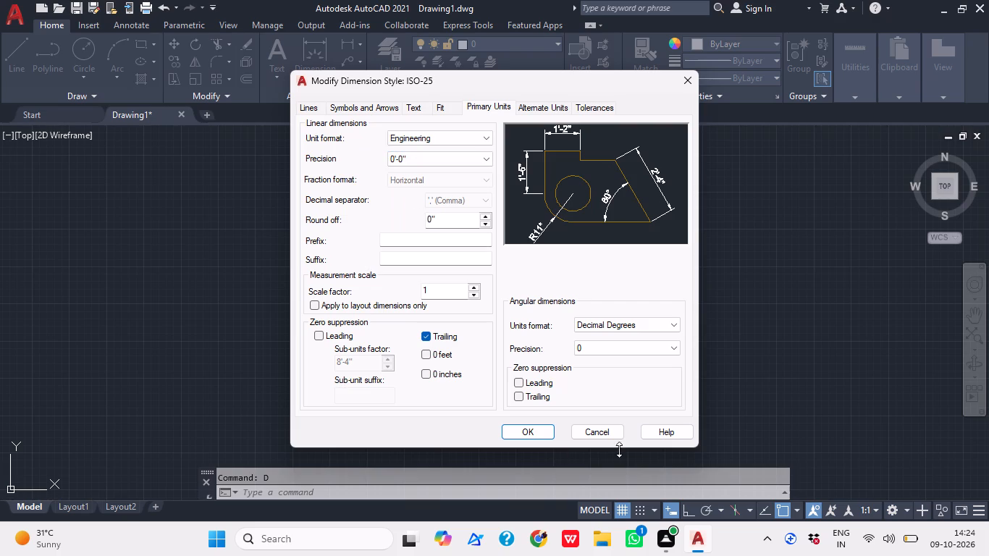
{"action": "left_click", "coordinate": [507, 431]}
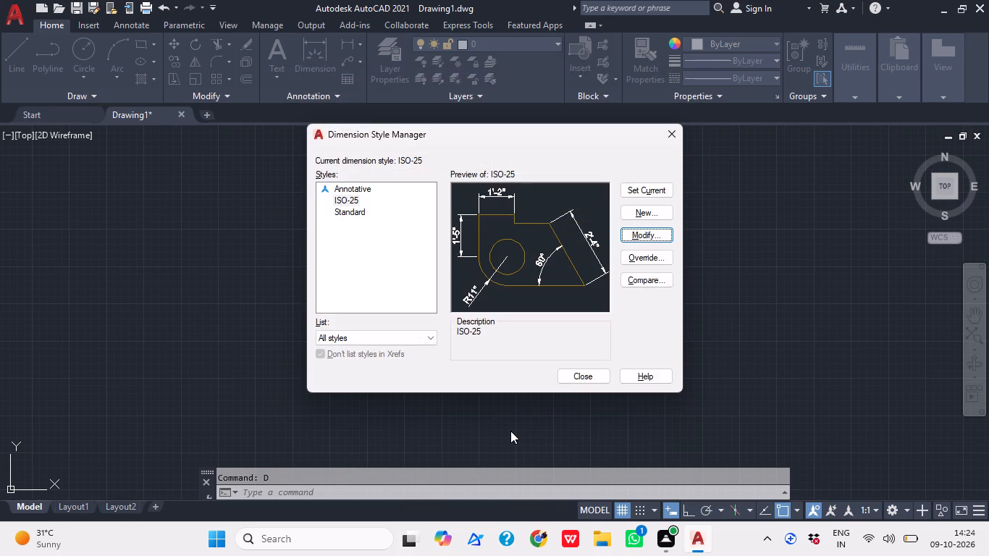
{"action": "type", "text": "ds"}
{"action": "key", "text": "space"}
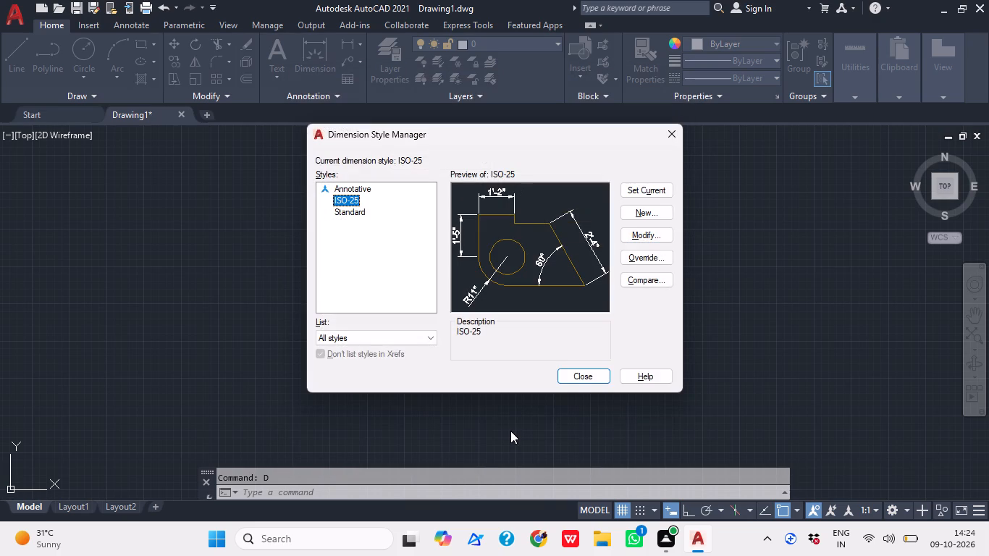
{"action": "key", "text": "d"}
{"action": "key", "text": "s"}
{"action": "key", "text": "space"}
{"action": "double_click", "coordinate": [634, 192]}
{"action": "left_click", "coordinate": [665, 143]}
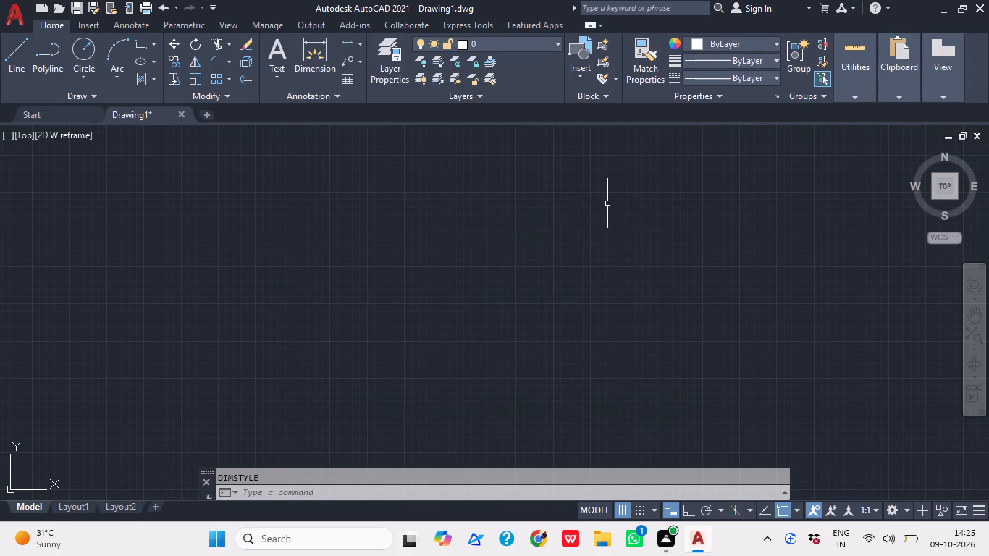
Review the snap and grid options in the drafting settings.
{"action": "type", "text": "ds"}
{"action": "key", "text": "space"}
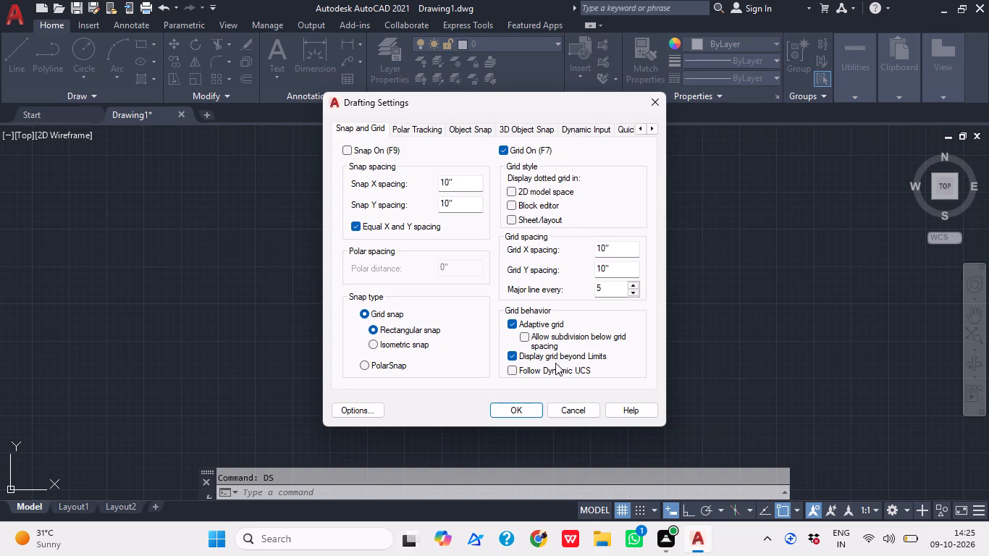
{"action": "left_click", "coordinate": [504, 410]}
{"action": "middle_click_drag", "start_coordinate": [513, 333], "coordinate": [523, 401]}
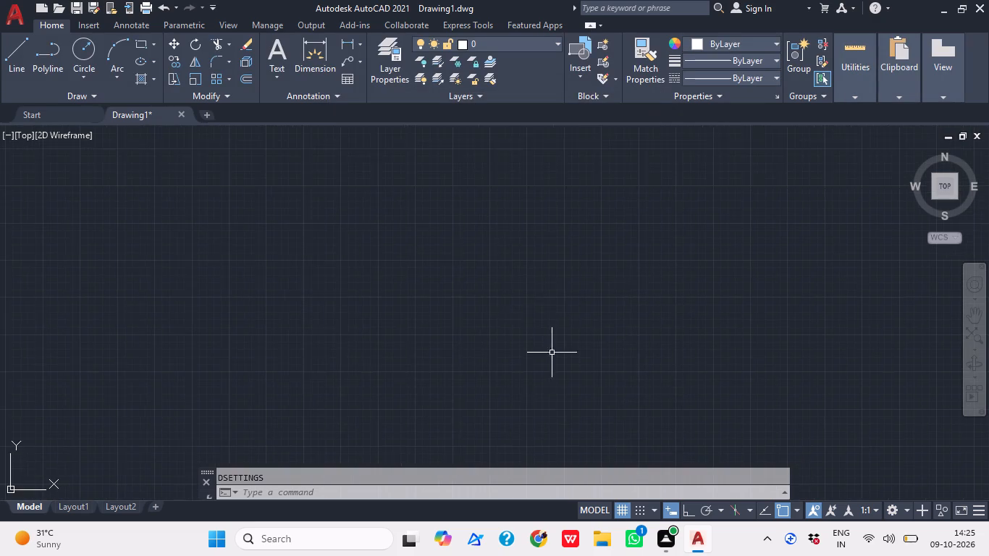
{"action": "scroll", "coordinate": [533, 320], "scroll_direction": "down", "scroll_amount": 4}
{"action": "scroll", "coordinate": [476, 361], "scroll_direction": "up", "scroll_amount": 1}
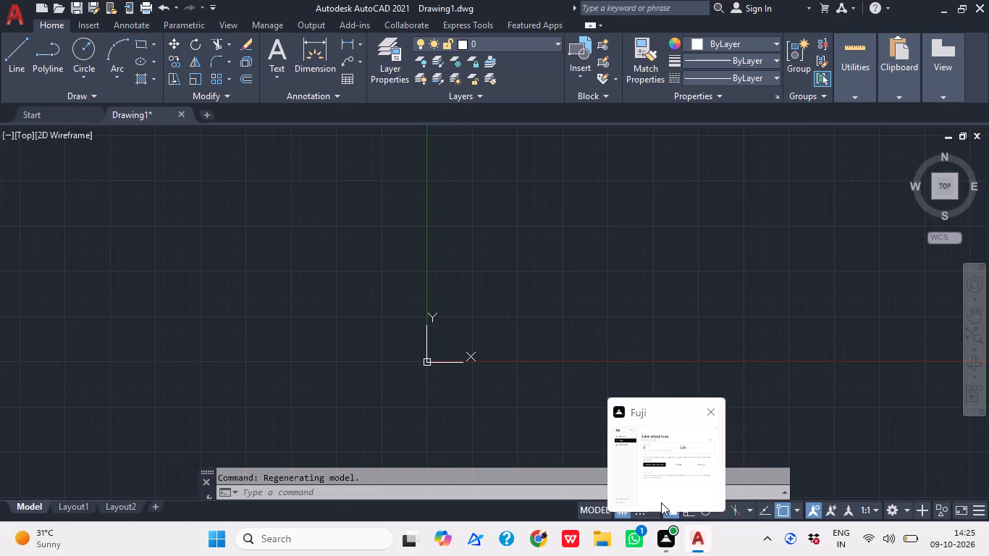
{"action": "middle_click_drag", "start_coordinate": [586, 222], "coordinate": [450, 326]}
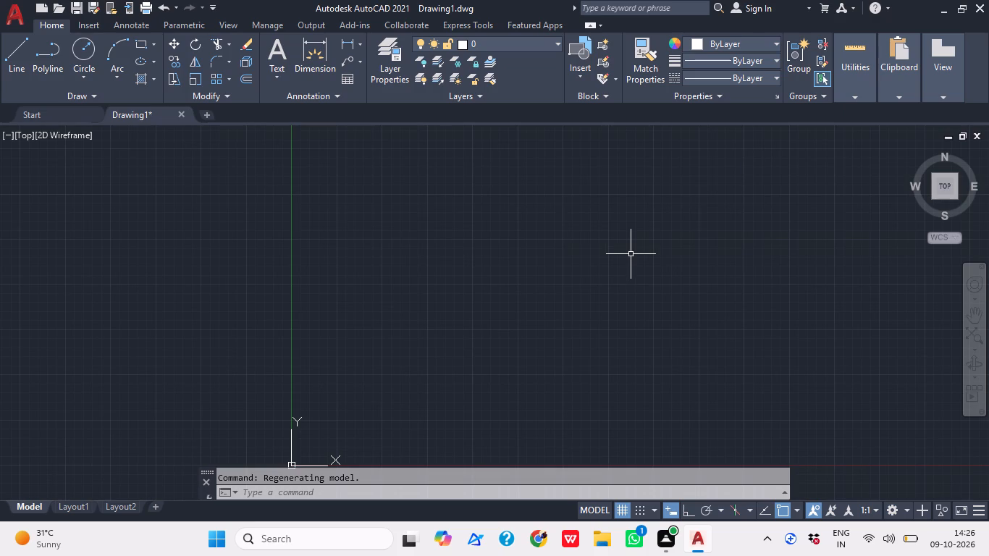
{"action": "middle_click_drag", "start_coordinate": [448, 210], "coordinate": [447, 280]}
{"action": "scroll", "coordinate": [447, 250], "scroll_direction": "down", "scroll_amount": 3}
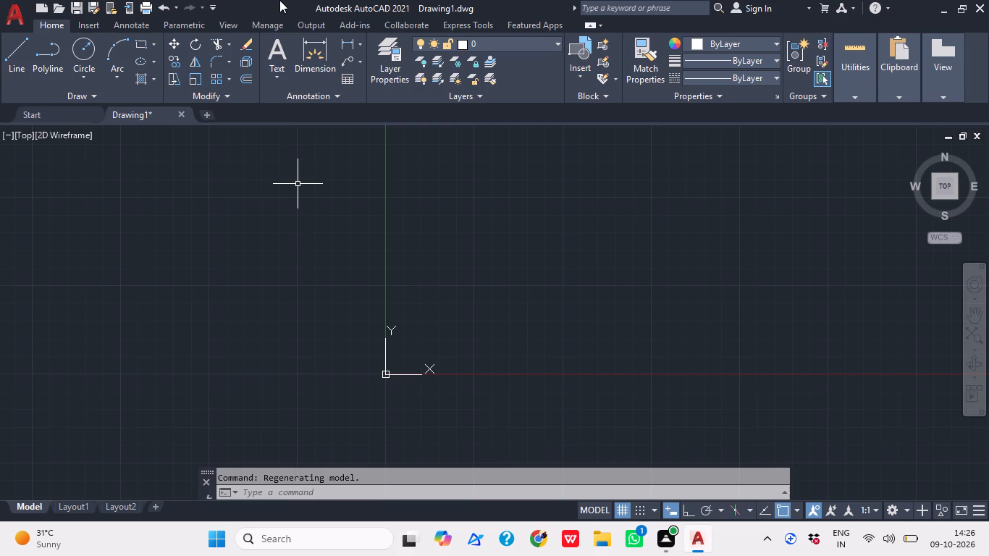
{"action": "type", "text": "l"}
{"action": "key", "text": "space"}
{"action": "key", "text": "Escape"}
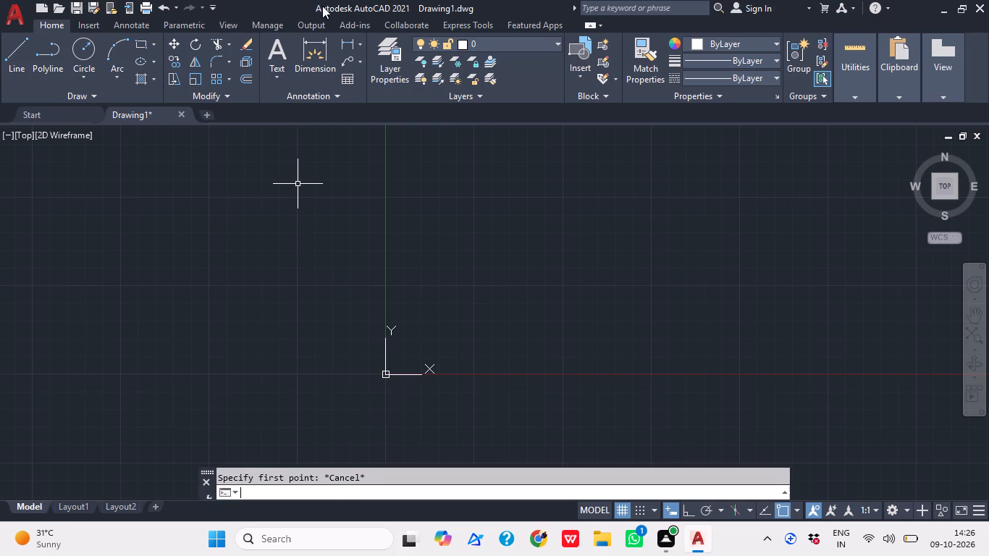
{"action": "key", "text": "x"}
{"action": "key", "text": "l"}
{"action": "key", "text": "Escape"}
Create a new layer named wall and assign it the colour magenta.
{"action": "left_click", "coordinate": [398, 75]}
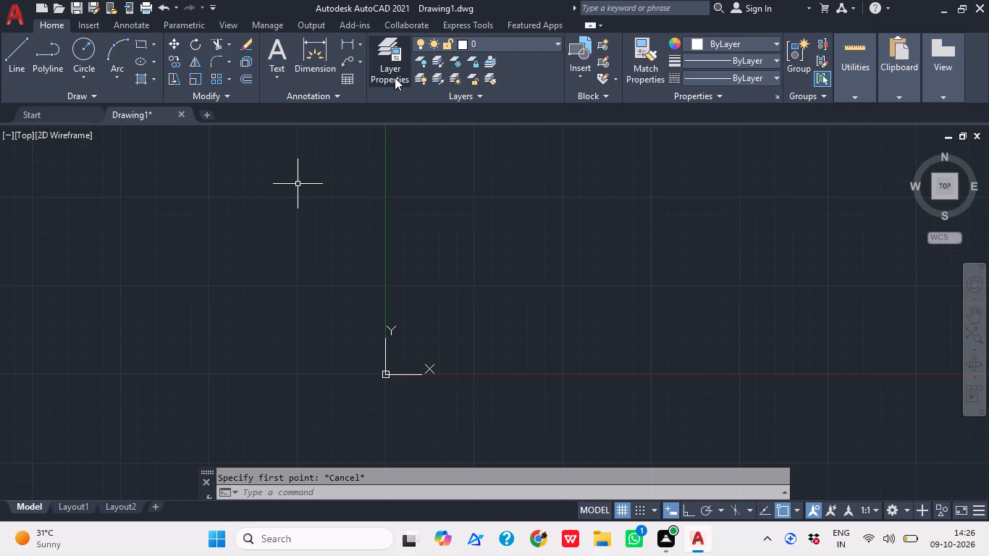
{"action": "left_click", "coordinate": [388, 80]}
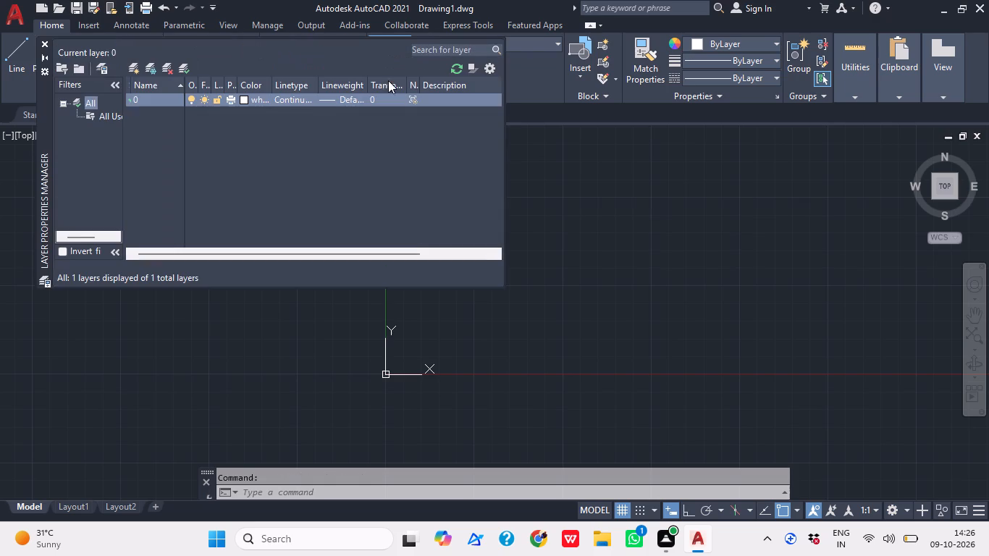
{"action": "left_click", "coordinate": [133, 74]}
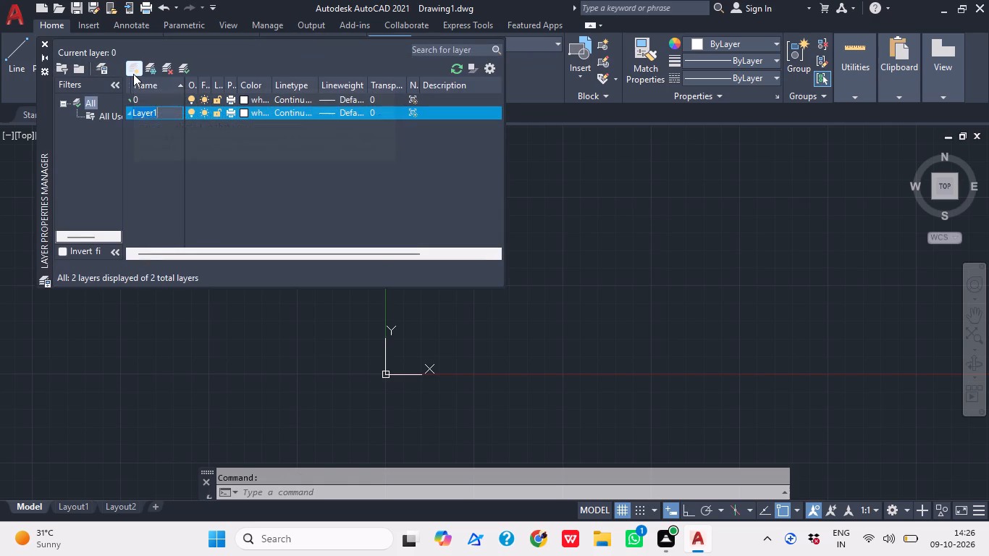
{"action": "type", "text": "wa"}
{"action": "key", "text": "l"}
{"action": "key", "text": "l"}
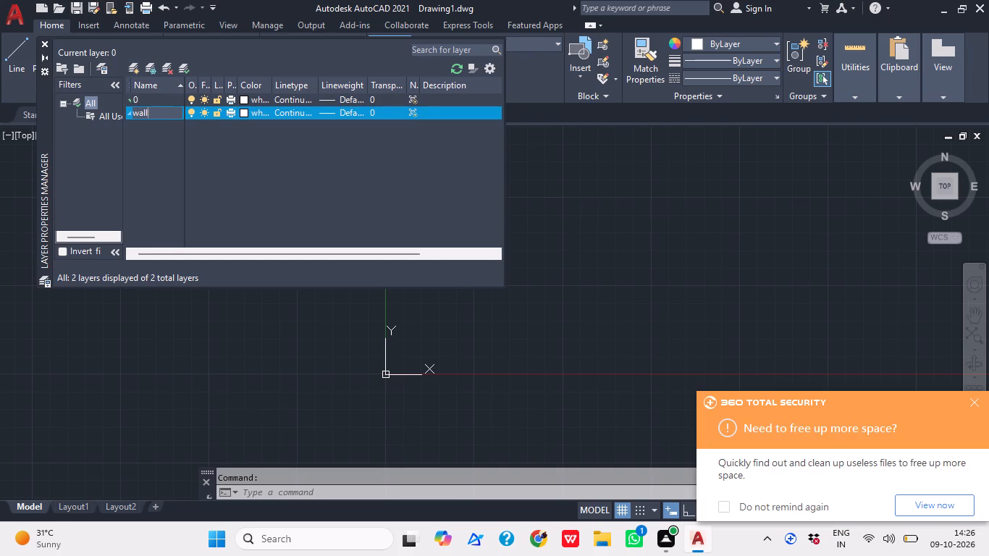
{"action": "left_click", "coordinate": [244, 115]}
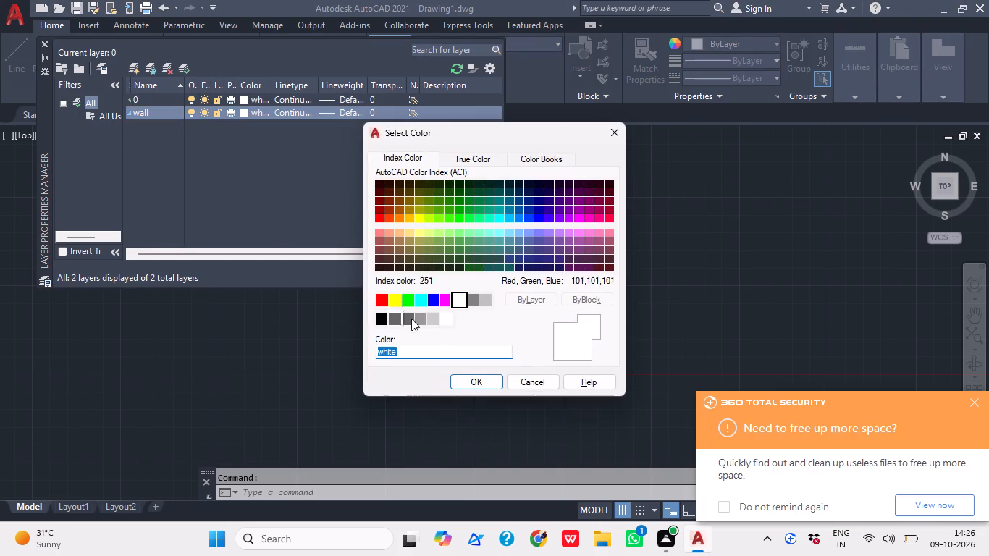
{"action": "left_click", "coordinate": [446, 298]}
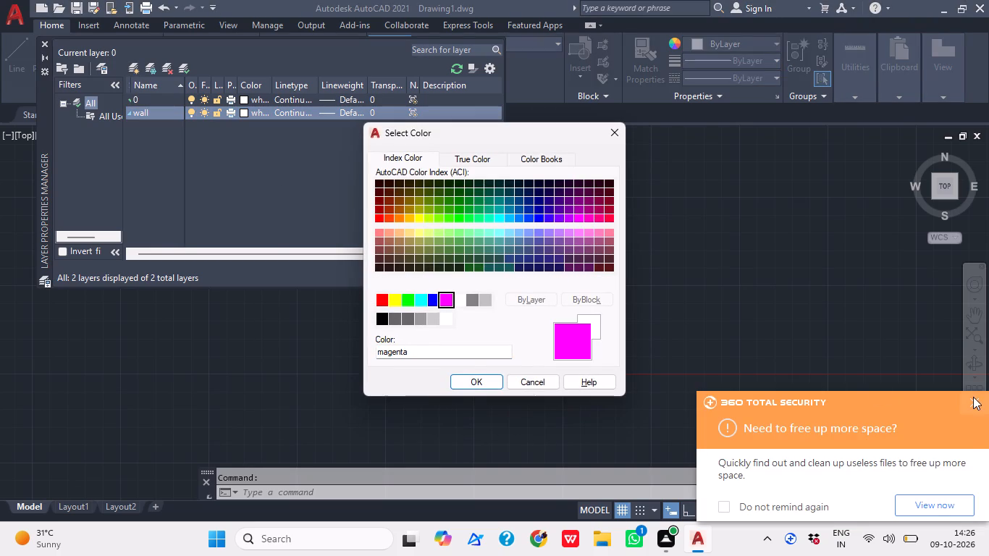
{"action": "left_click", "coordinate": [484, 375]}
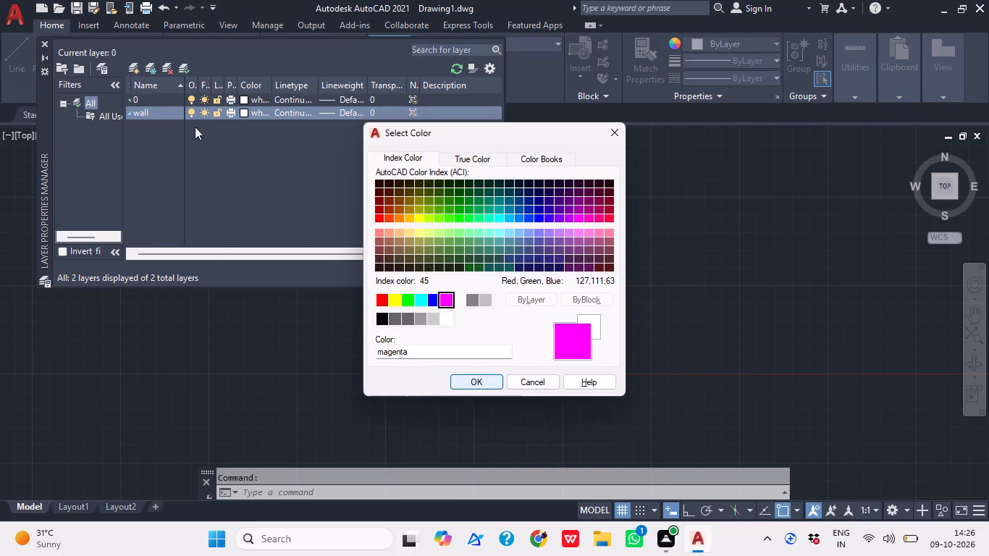
{"action": "left_click", "coordinate": [475, 376]}
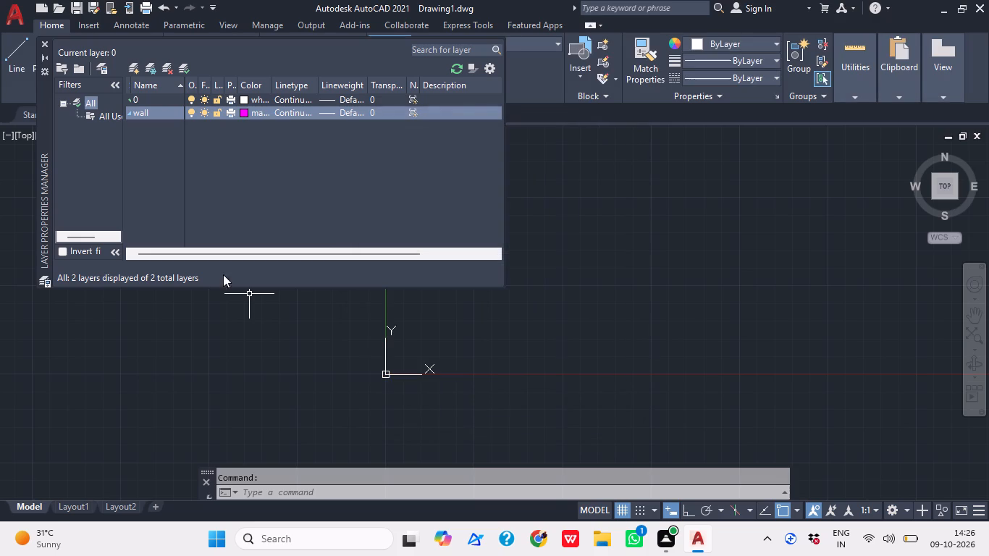
Create a new layer named window and assign it the colour red.
{"action": "left_click", "coordinate": [130, 64]}
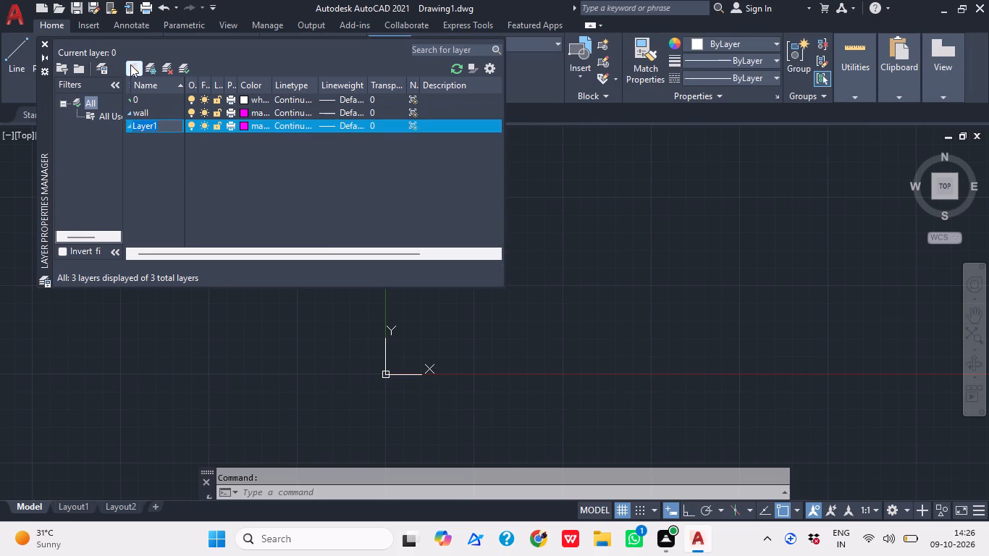
{"action": "type", "text": "window"}
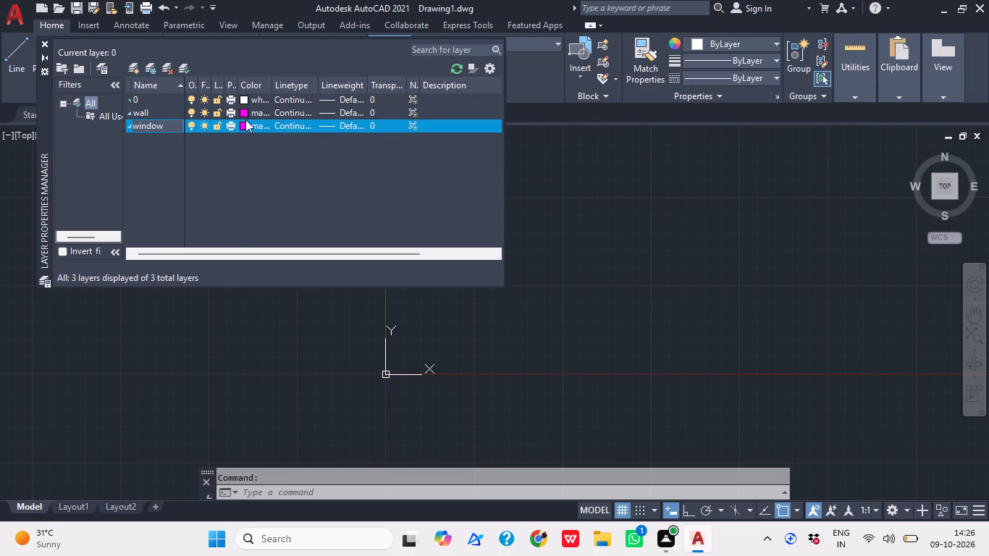
{"action": "left_click", "coordinate": [243, 127]}
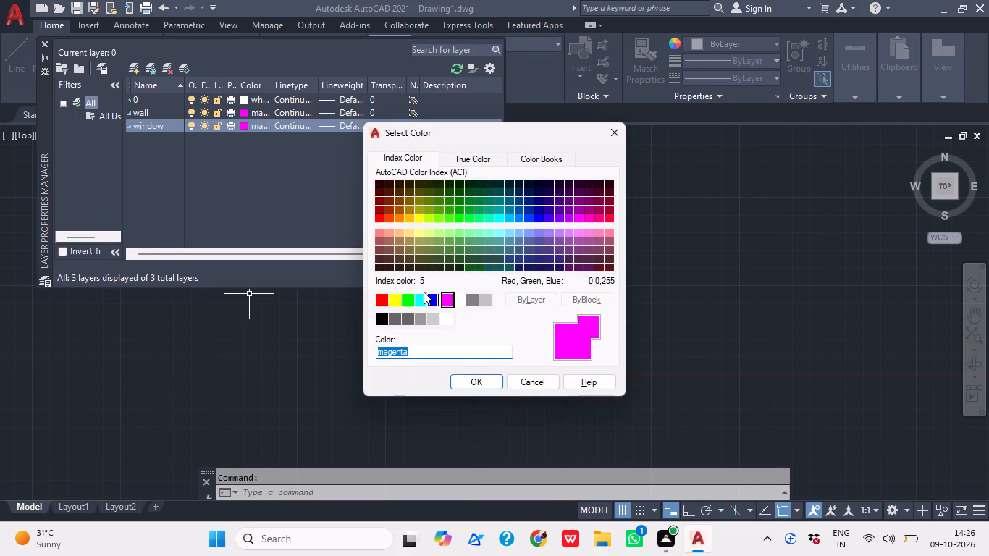
{"action": "left_click", "coordinate": [383, 305]}
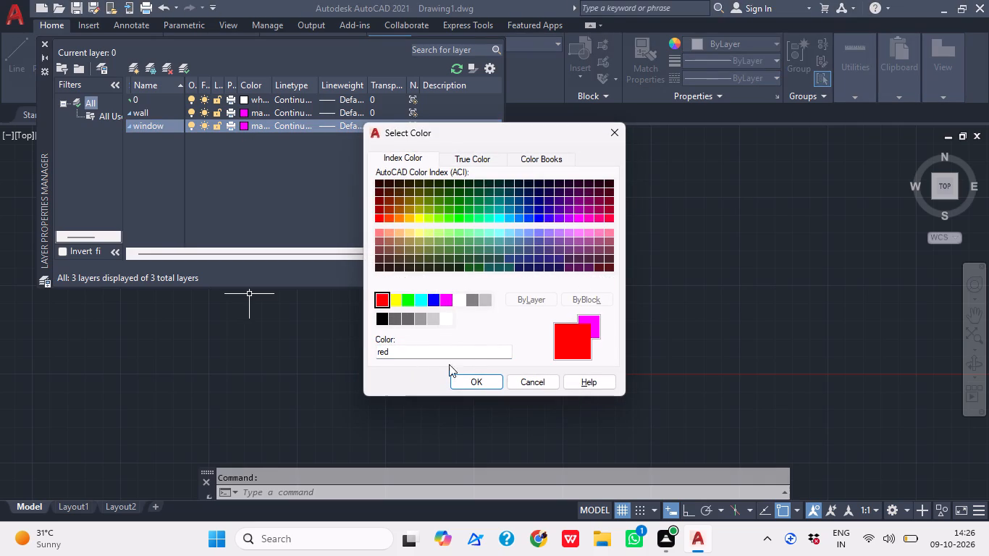
{"action": "left_click", "coordinate": [477, 377]}
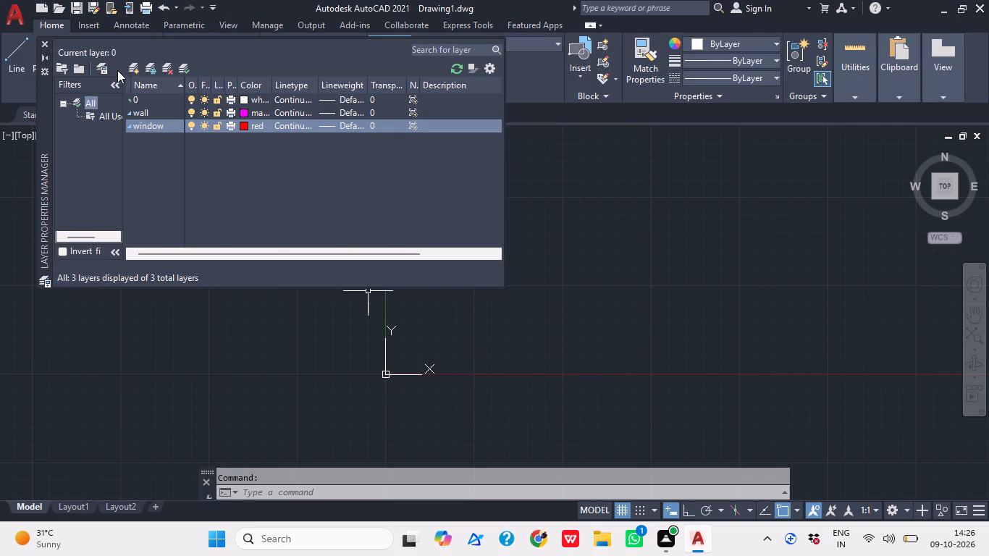
Create a new layer named door and assign it the colour cyan.
{"action": "left_click", "coordinate": [138, 71]}
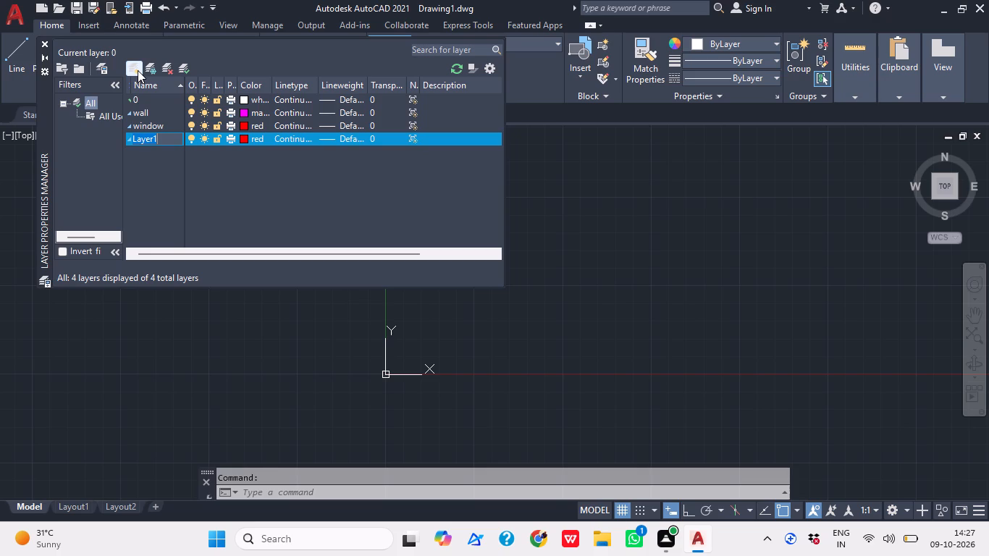
{"action": "type", "text": "doo"}
{"action": "key", "text": "r"}
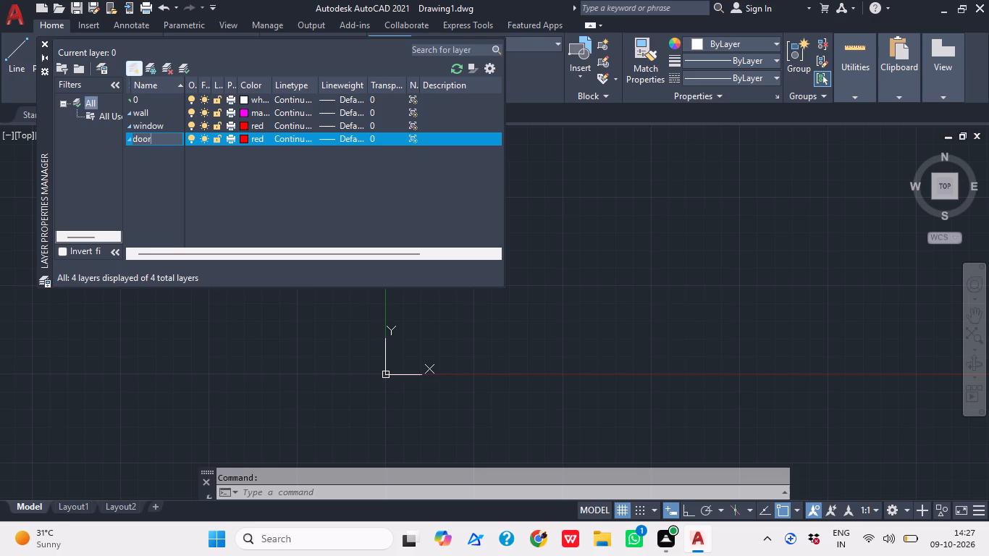
{"action": "left_click", "coordinate": [244, 140]}
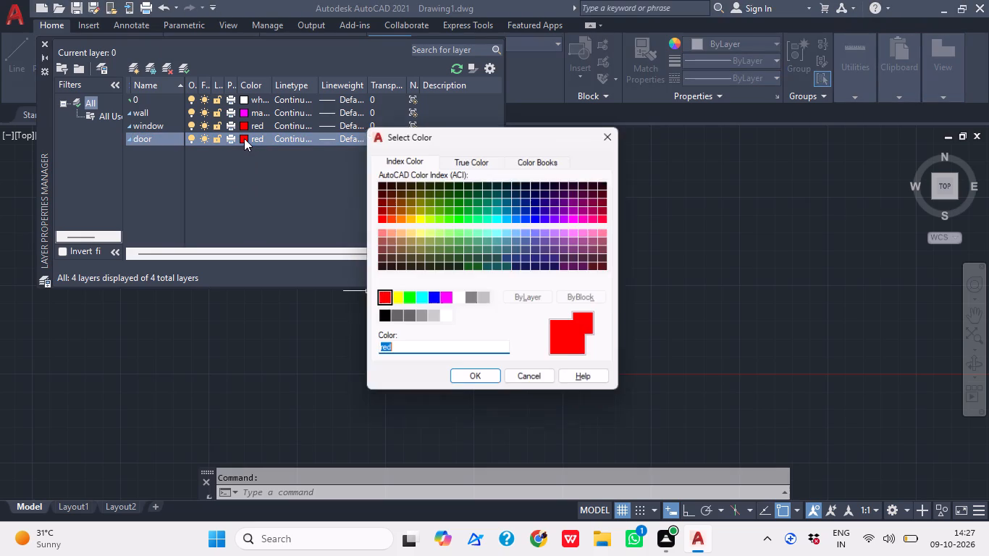
{"action": "left_click", "coordinate": [416, 293]}
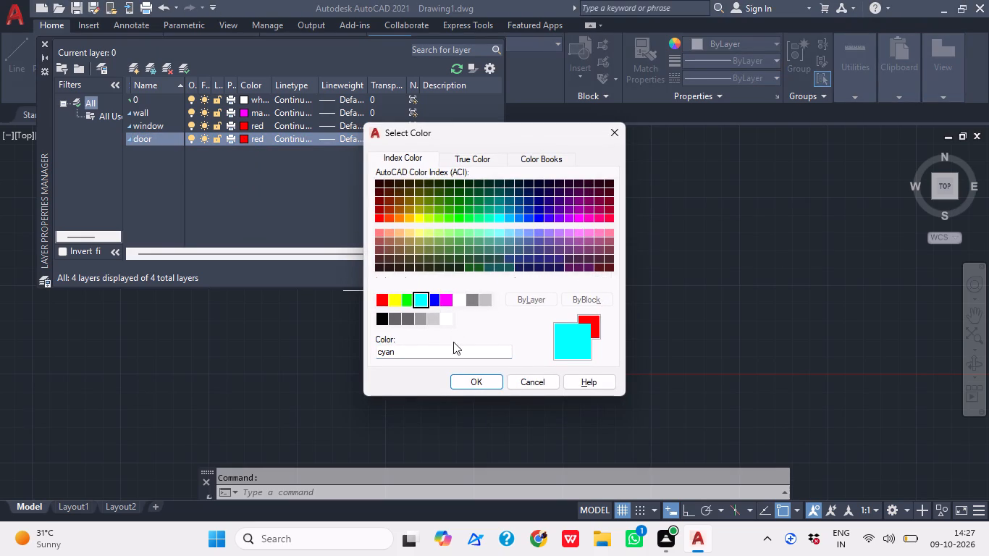
{"action": "left_click", "coordinate": [466, 379]}
Create a new layer named furniture and assign it the colour yellow.
{"action": "left_click", "coordinate": [135, 51]}
{"action": "left_click", "coordinate": [132, 77]}
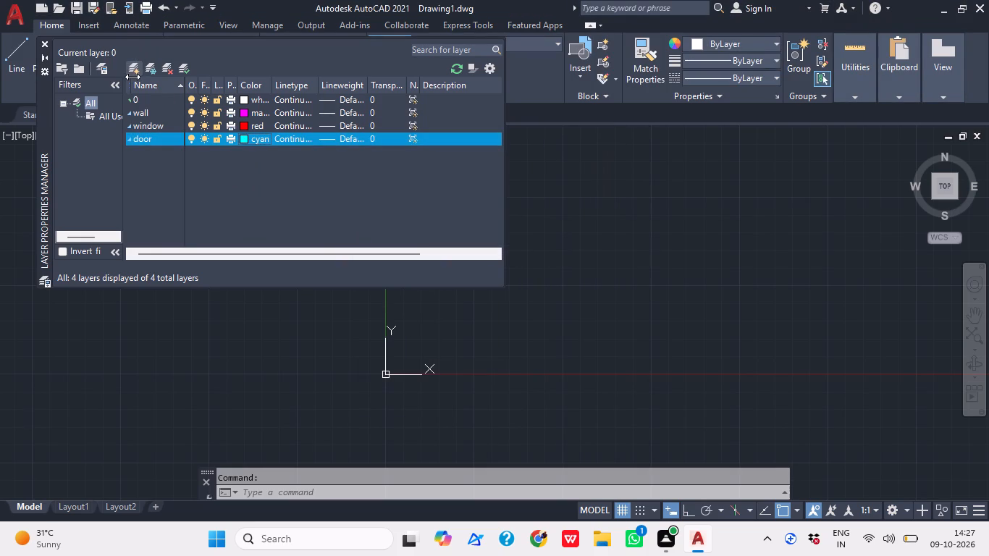
{"action": "left_click", "coordinate": [138, 64]}
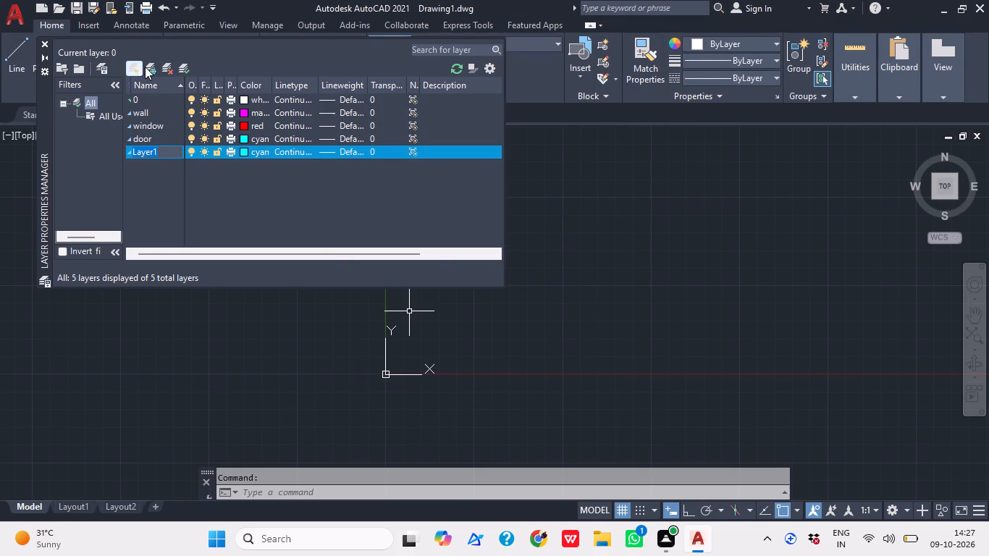
{"action": "type", "text": "fu"}
{"action": "type", "text": "rniture"}
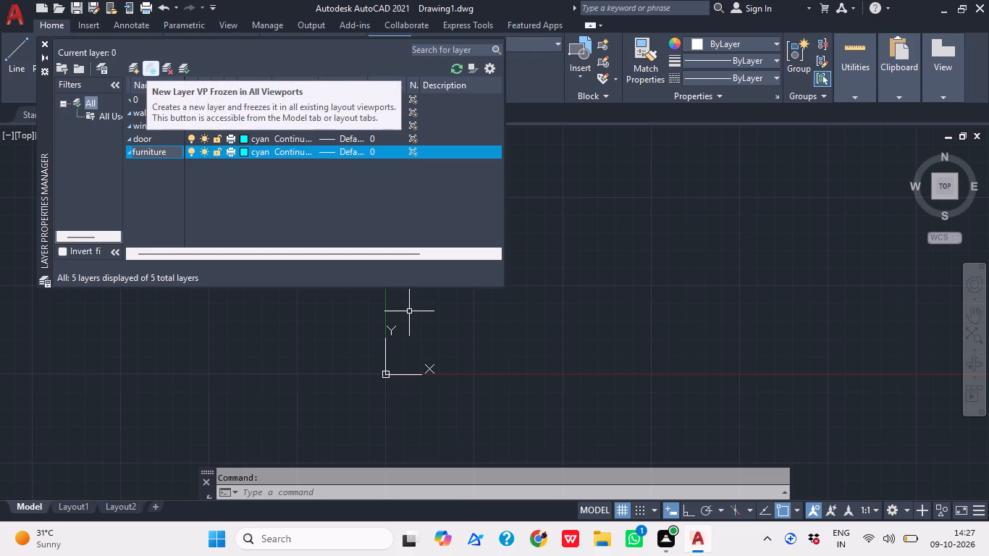
{"action": "left_click", "coordinate": [237, 151]}
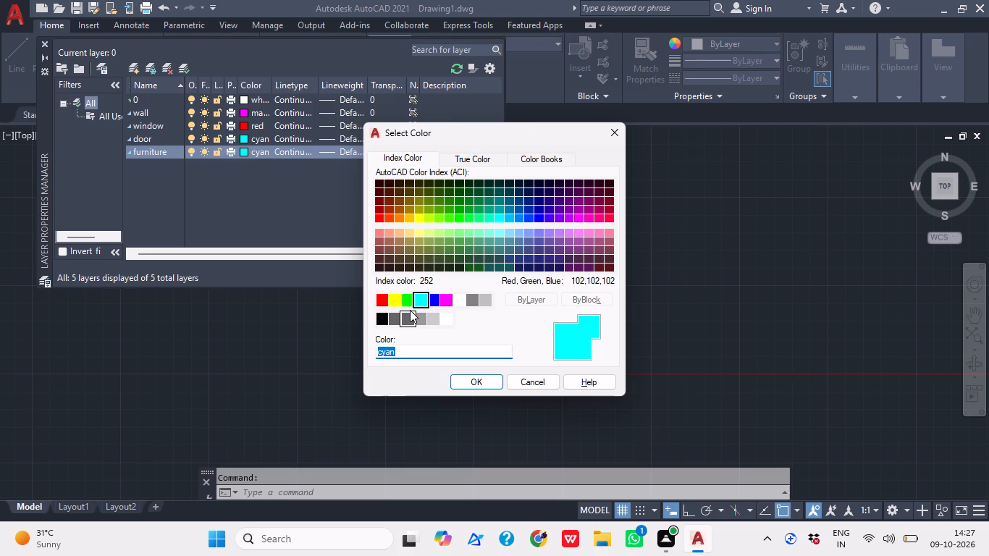
{"action": "scroll", "coordinate": [407, 309], "scroll_direction": "up", "scroll_amount": 2}
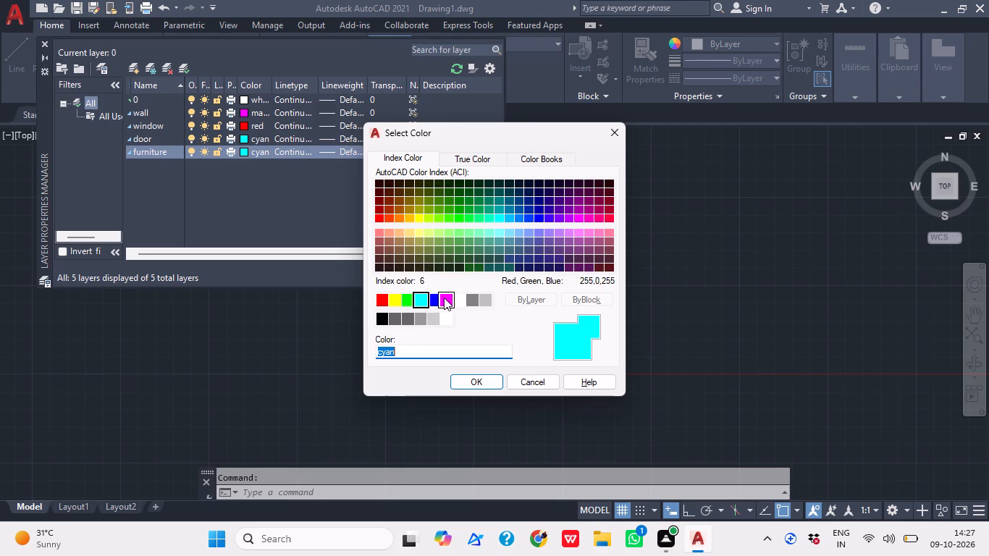
{"action": "left_click", "coordinate": [405, 296]}
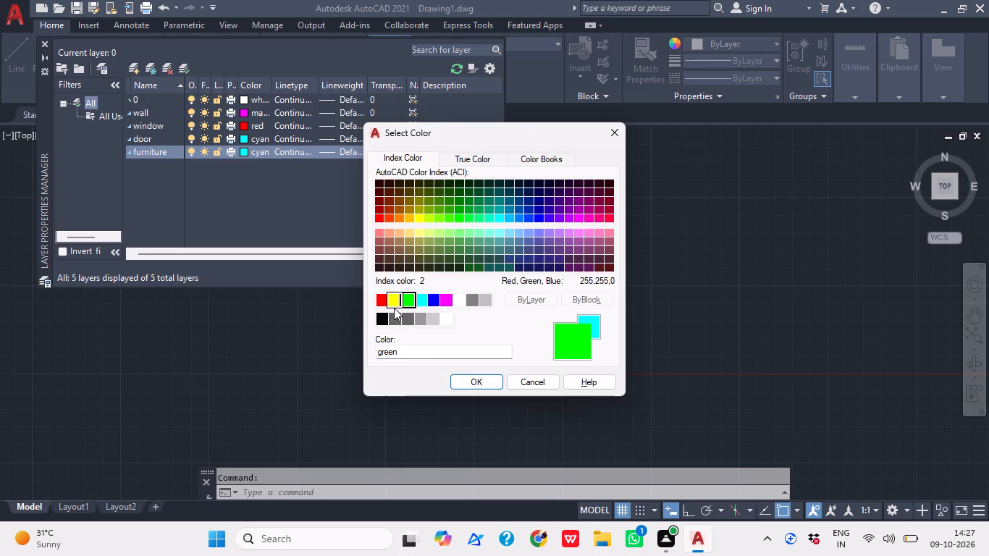
{"action": "left_click", "coordinate": [394, 308]}
{"action": "left_click", "coordinate": [461, 379]}
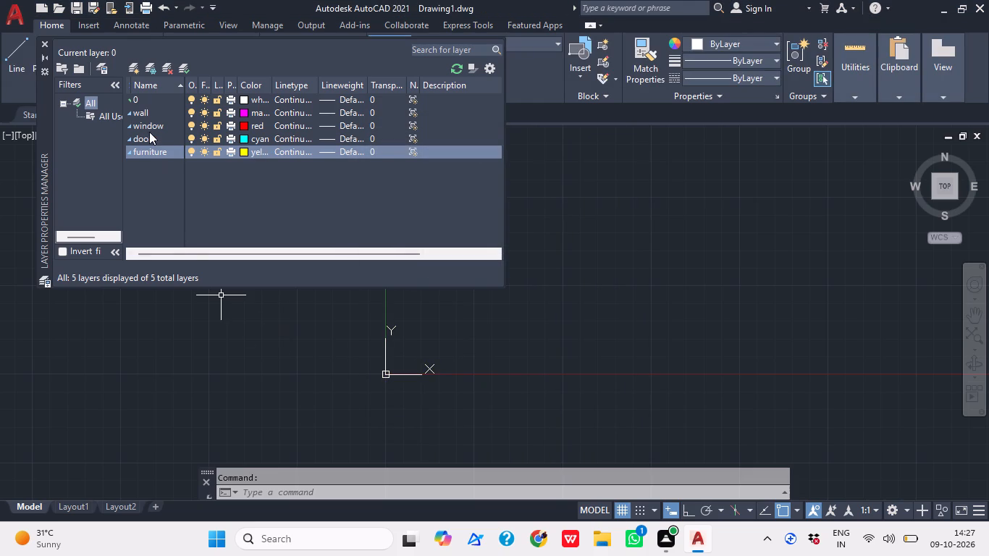
Create a new layer named staircase and assign it the colour white.
{"action": "left_click", "coordinate": [132, 69]}
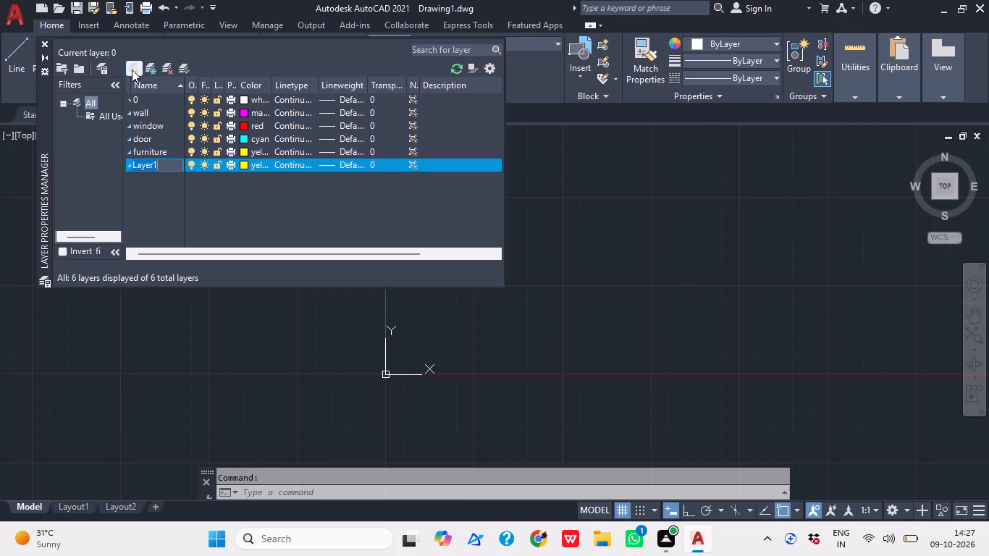
{"action": "key", "text": "5"}
{"action": "key", "text": "BackSpace"}
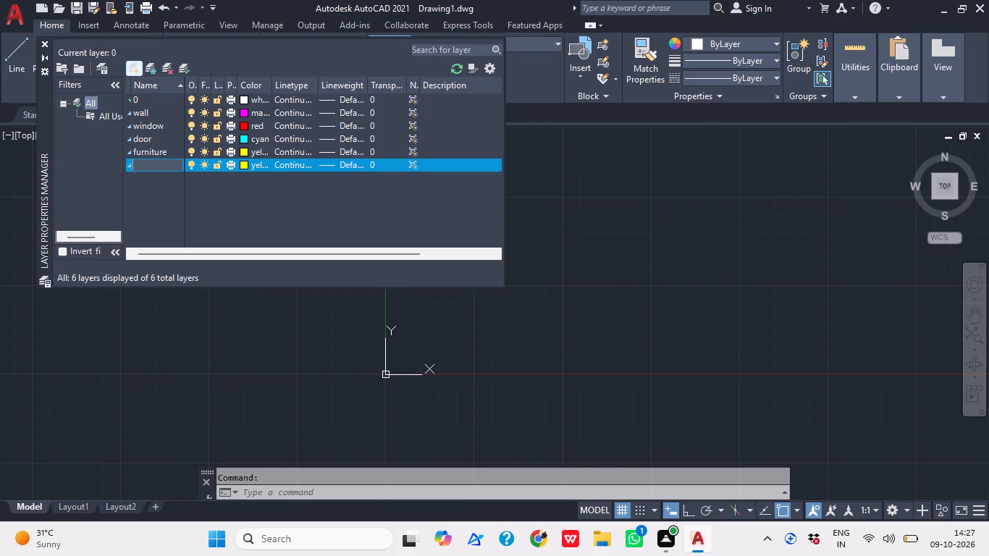
{"action": "key", "text": "e"}
{"action": "key", "text": "BackSpace"}
{"action": "type", "text": "staircase"}
{"action": "left_click", "coordinate": [241, 163]}
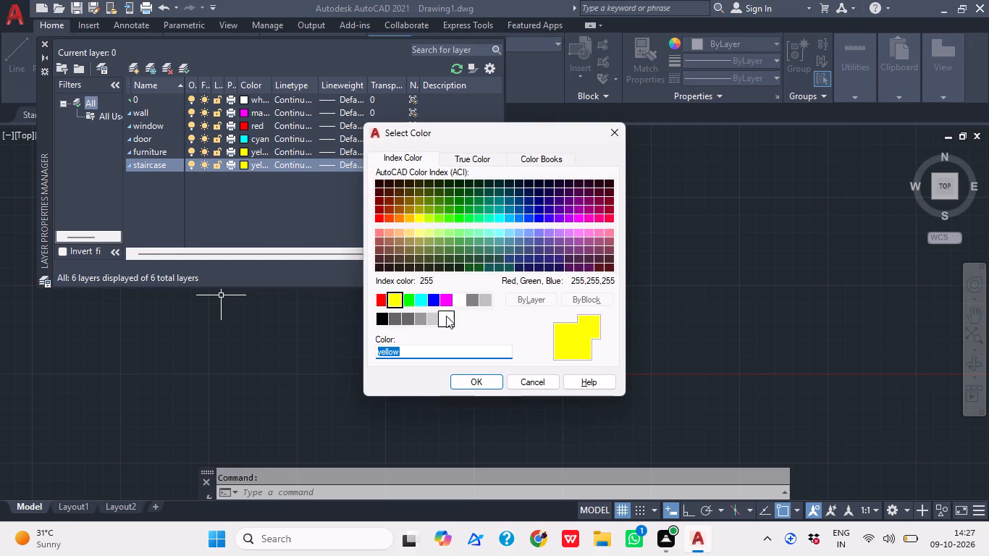
{"action": "left_click", "coordinate": [405, 303]}
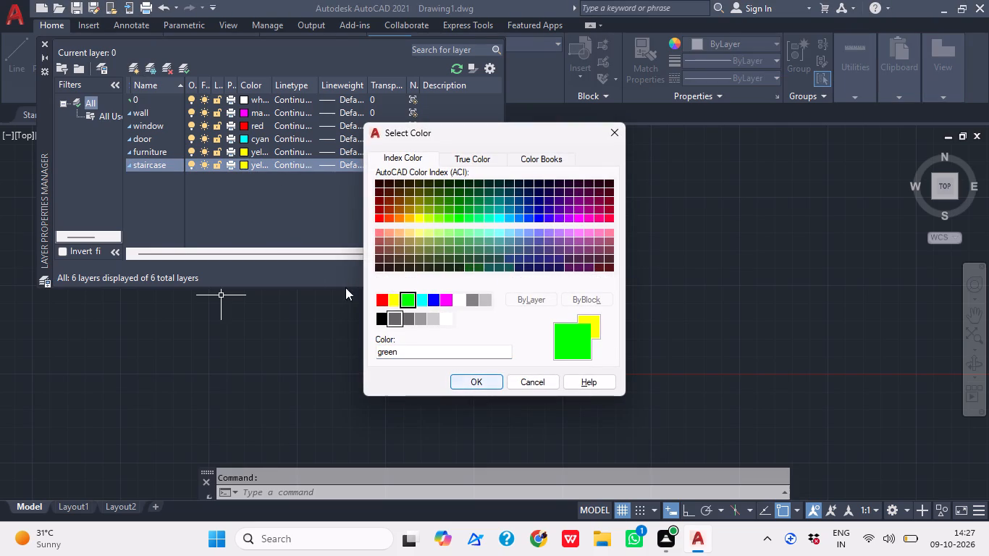
{"action": "left_click", "coordinate": [462, 300]}
{"action": "left_click", "coordinate": [471, 388]}
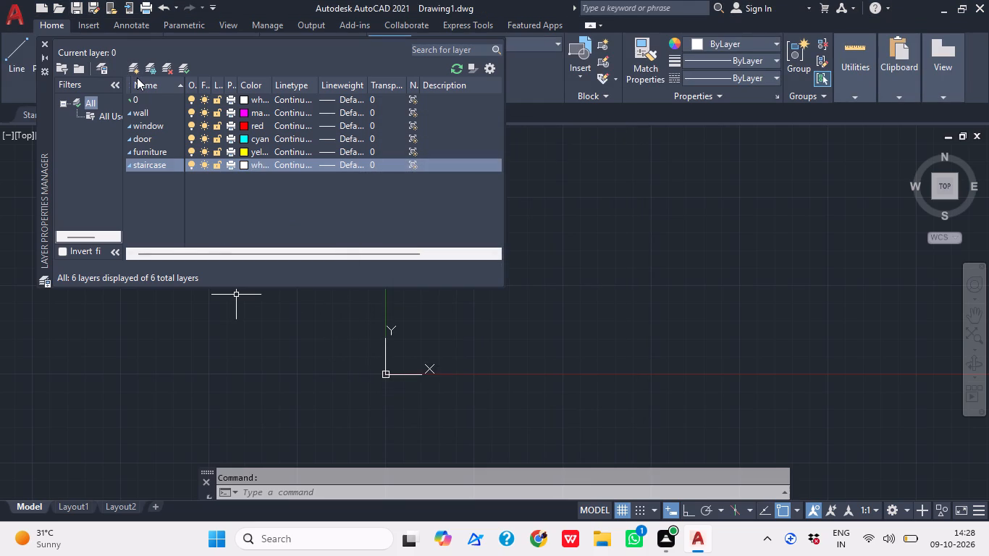
Create a new layer named text and assign it the colour blue.
{"action": "left_click", "coordinate": [137, 77]}
{"action": "left_click", "coordinate": [137, 70]}
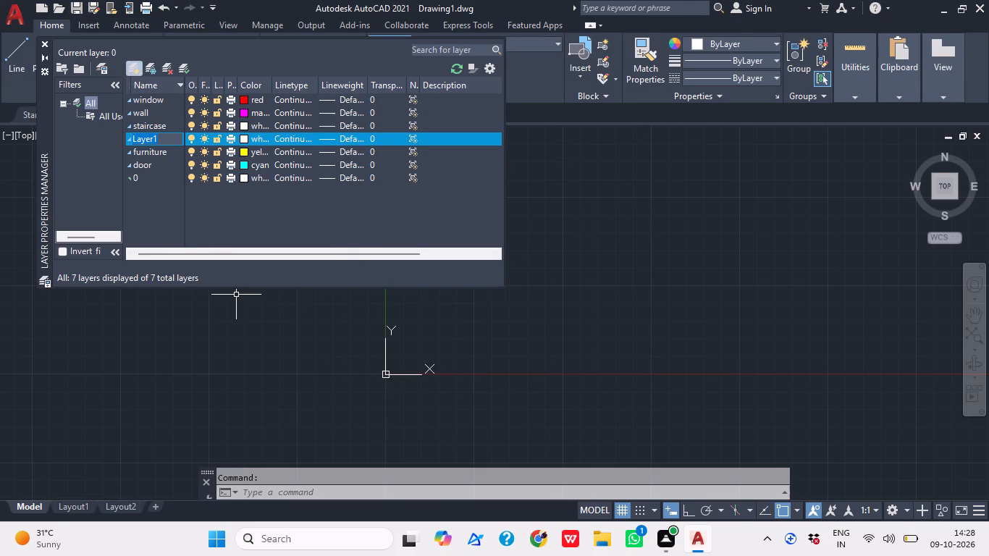
{"action": "double_click", "coordinate": [163, 140]}
{"action": "key", "text": "BackSpace"}
{"action": "type", "text": "text"}
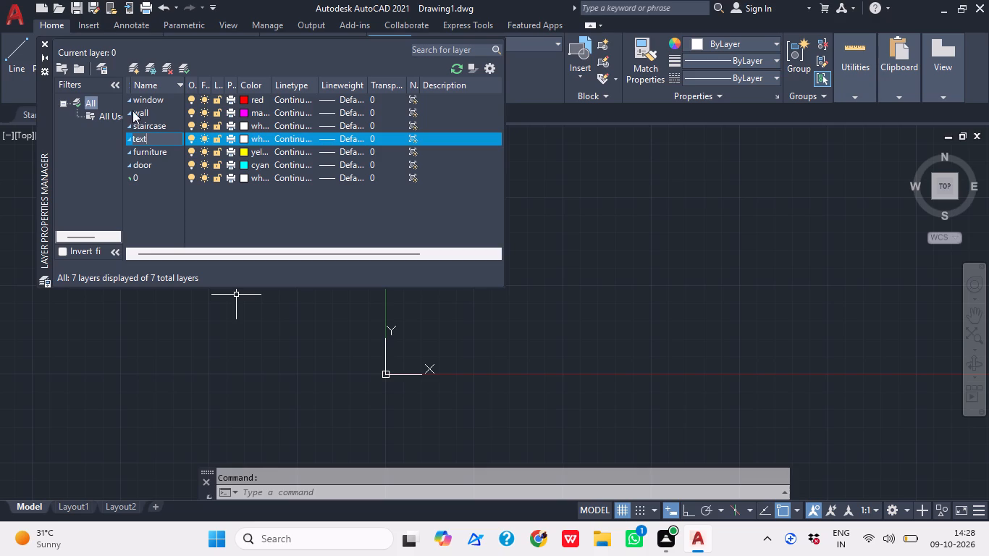
{"action": "left_click", "coordinate": [244, 142]}
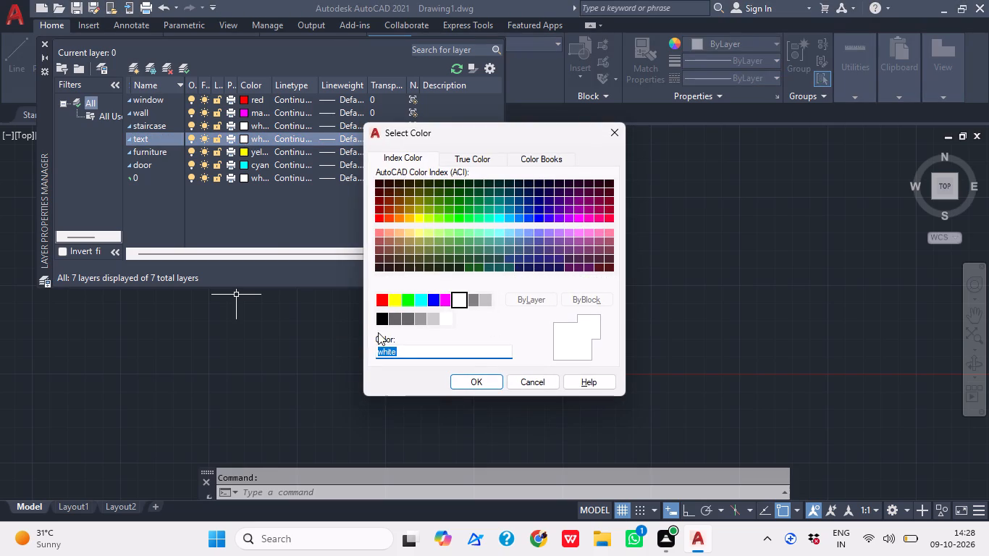
{"action": "left_click", "coordinate": [434, 303]}
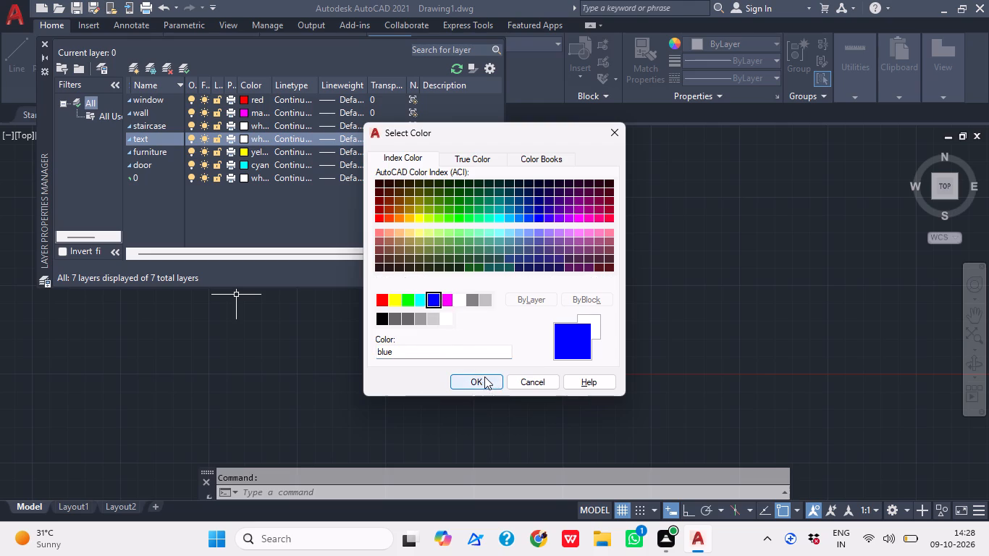
{"action": "left_click", "coordinate": [483, 374]}
Create a new layer named hatch with grey index colour 8 and close the layer manager.
{"action": "left_click", "coordinate": [137, 67]}
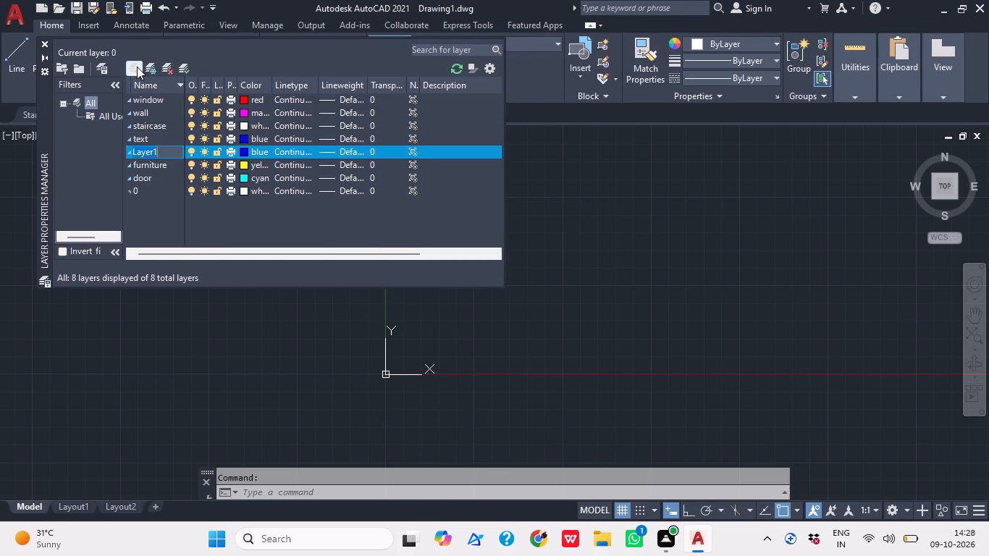
{"action": "type", "text": "hatch"}
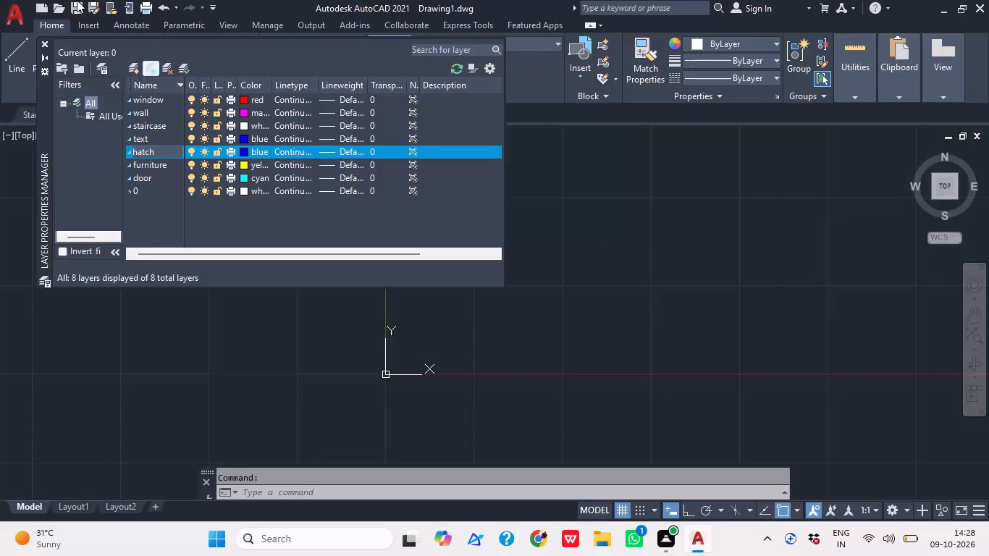
{"action": "left_click", "coordinate": [243, 152]}
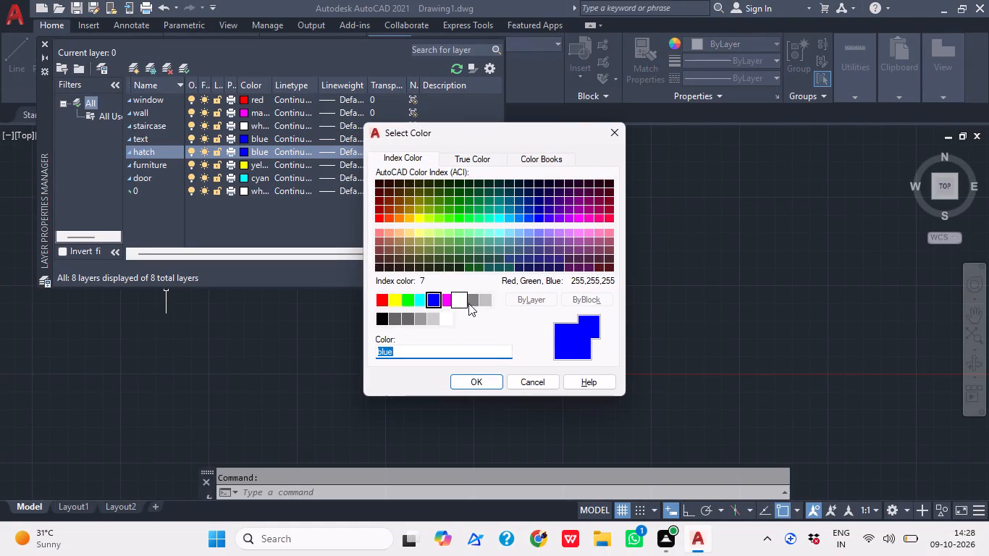
{"action": "left_click", "coordinate": [468, 303]}
{"action": "left_click", "coordinate": [469, 385]}
{"action": "middle_click_drag", "start_coordinate": [224, 255], "coordinate": [237, 274]}
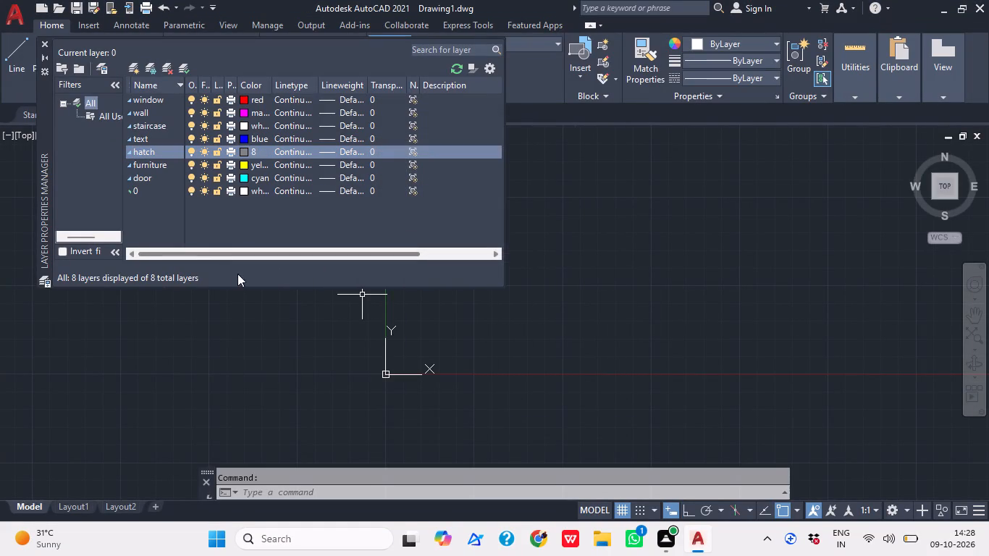
{"action": "middle_click_drag", "start_coordinate": [237, 274], "coordinate": [247, 340]}
{"action": "left_click", "coordinate": [43, 45]}
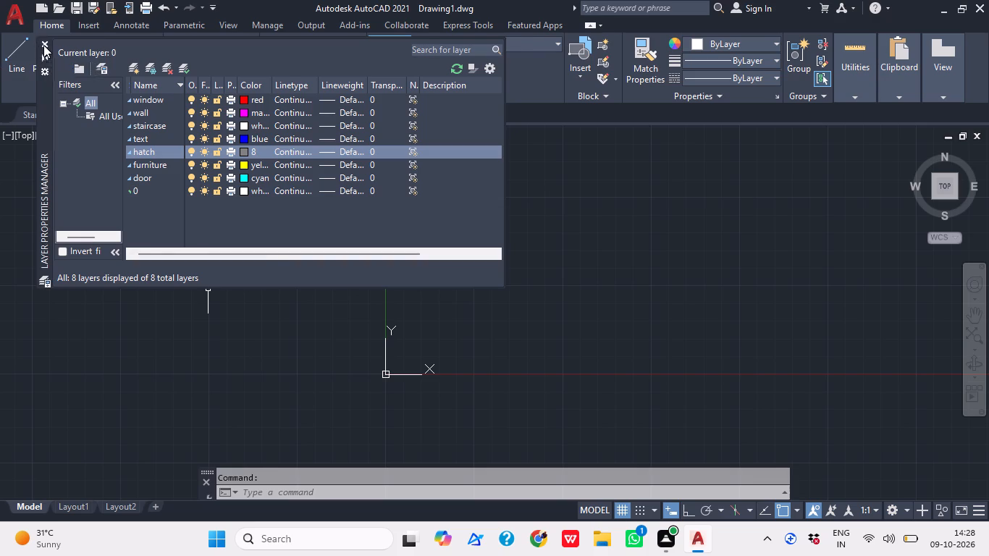
Make the wall layer current.
{"action": "left_click", "coordinate": [513, 36]}
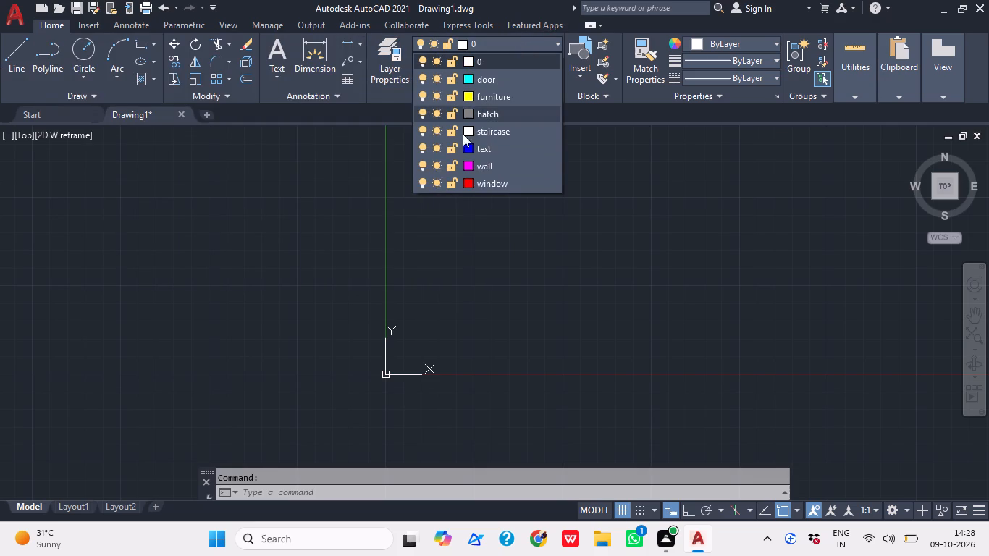
{"action": "left_click", "coordinate": [478, 169]}
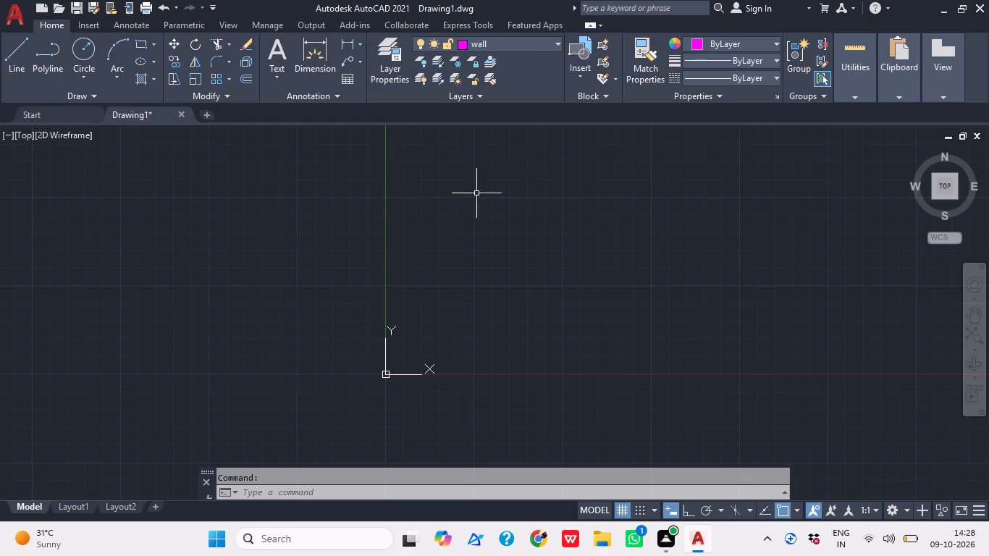
Turn on Ortho and draw one horizontal and one vertical construction line crossing at a common point.
{"action": "middle_click_drag", "start_coordinate": [478, 203], "coordinate": [308, 418]}
{"action": "key", "text": "x"}
{"action": "type", "text": "l"}
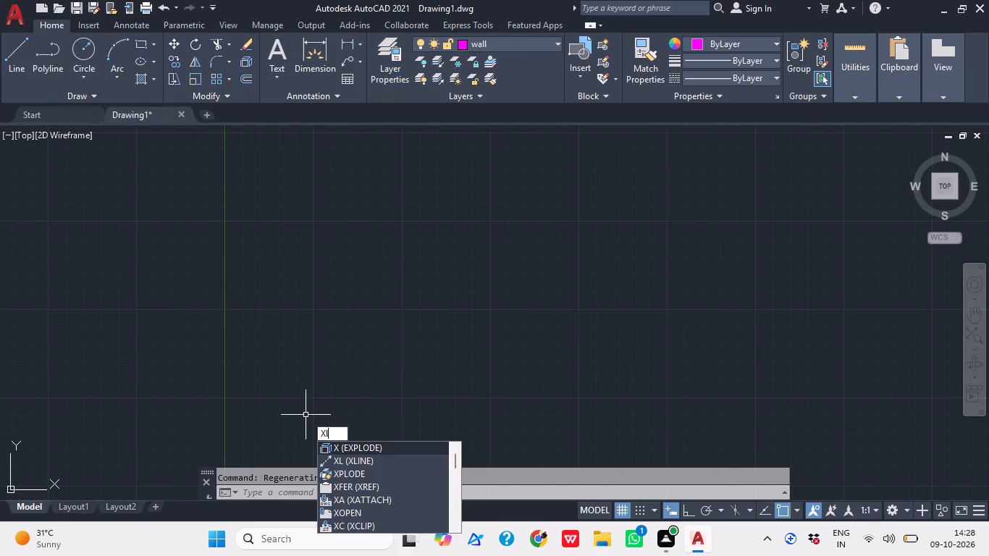
{"action": "key", "text": "space"}
{"action": "scroll", "coordinate": [355, 146], "scroll_direction": "down", "scroll_amount": 1}
{"action": "middle_click_drag", "start_coordinate": [335, 177], "coordinate": [237, 244]}
{"action": "middle_click_drag", "start_coordinate": [289, 210], "coordinate": [222, 353]}
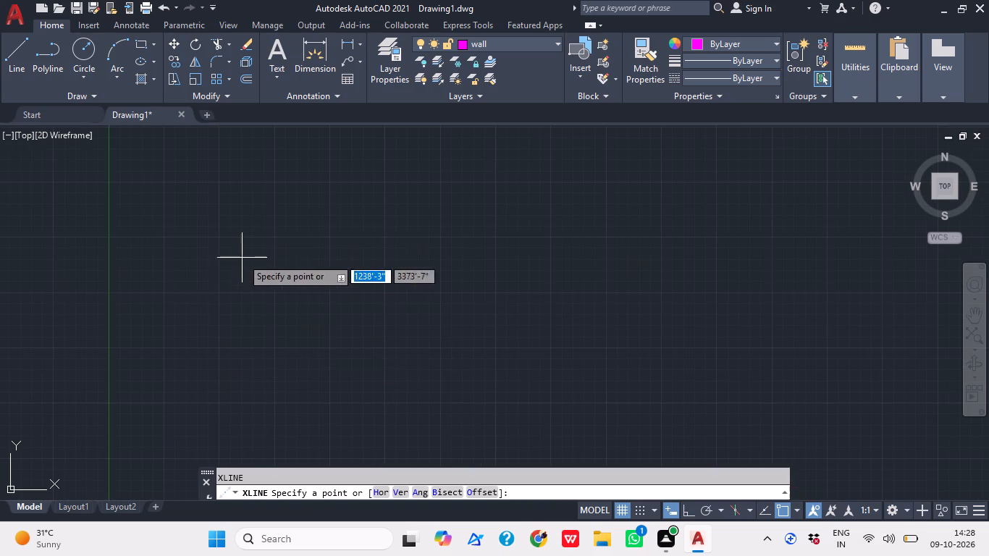
{"action": "left_click", "coordinate": [224, 206]}
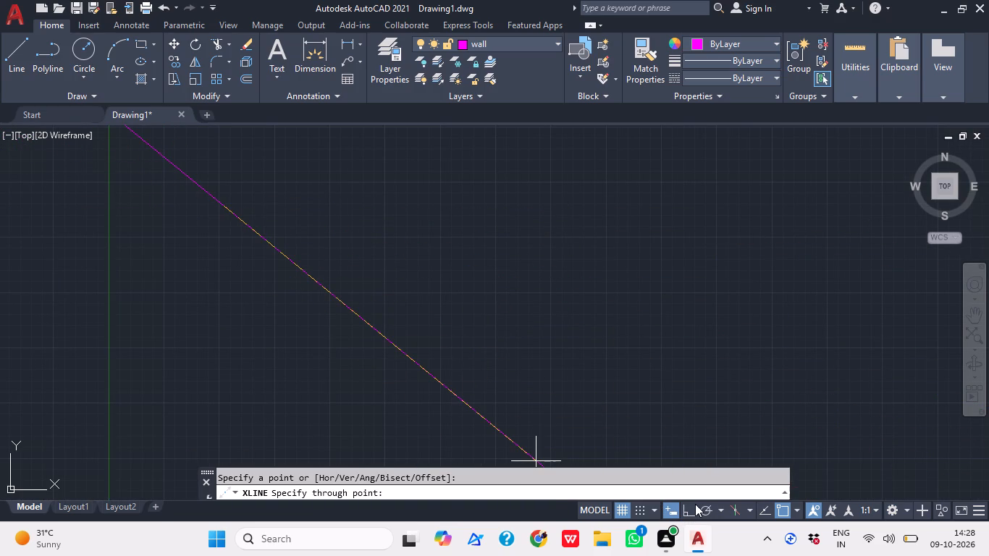
{"action": "left_click", "coordinate": [689, 509]}
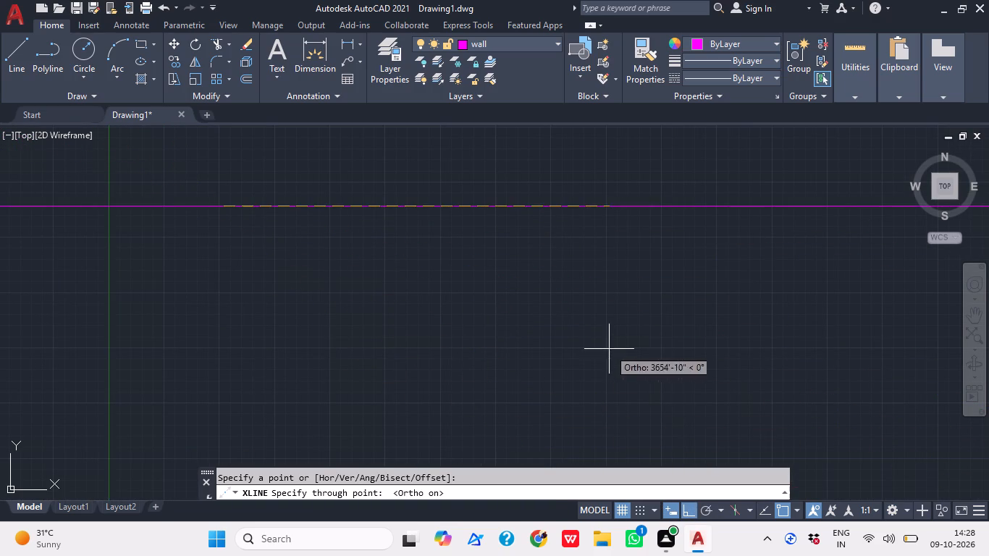
{"action": "left_click", "coordinate": [609, 349]}
{"action": "left_click", "coordinate": [298, 356]}
{"action": "middle_click_drag", "start_coordinate": [527, 374], "coordinate": [553, 456]}
{"action": "key", "text": "Escape"}
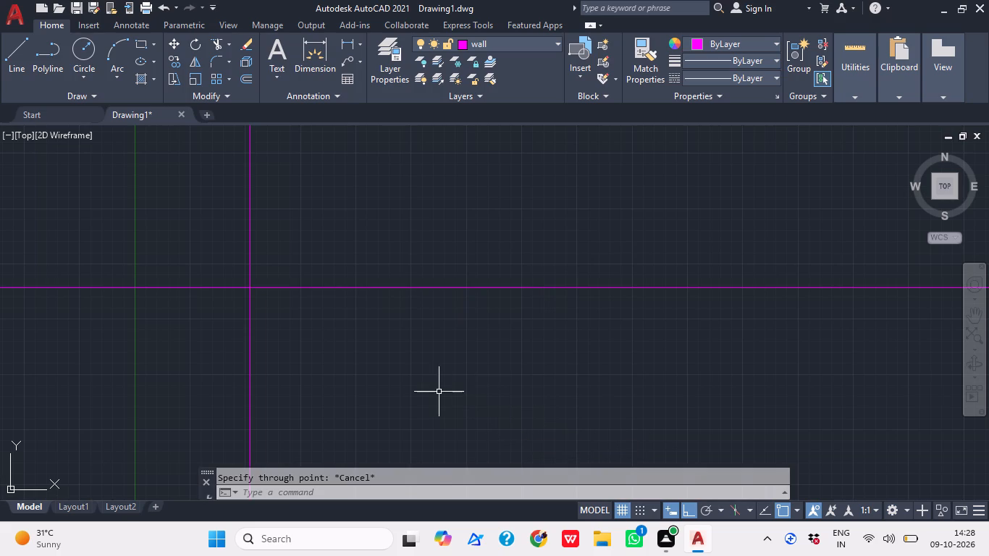
Offset the vertical construction line 9" to the right to form the left outer wall.
{"action": "key", "text": "o"}
{"action": "key", "text": "space"}
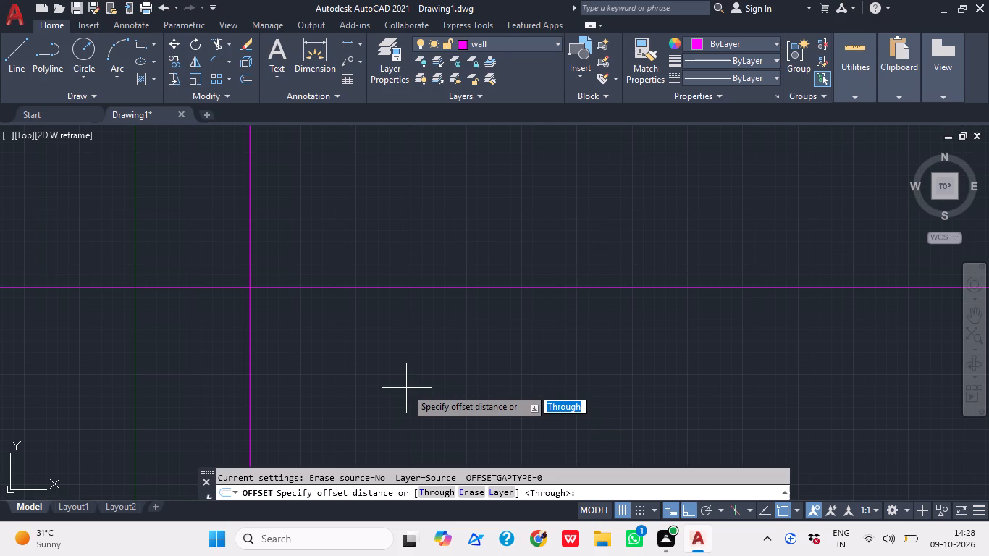
{"action": "key", "text": "9"}
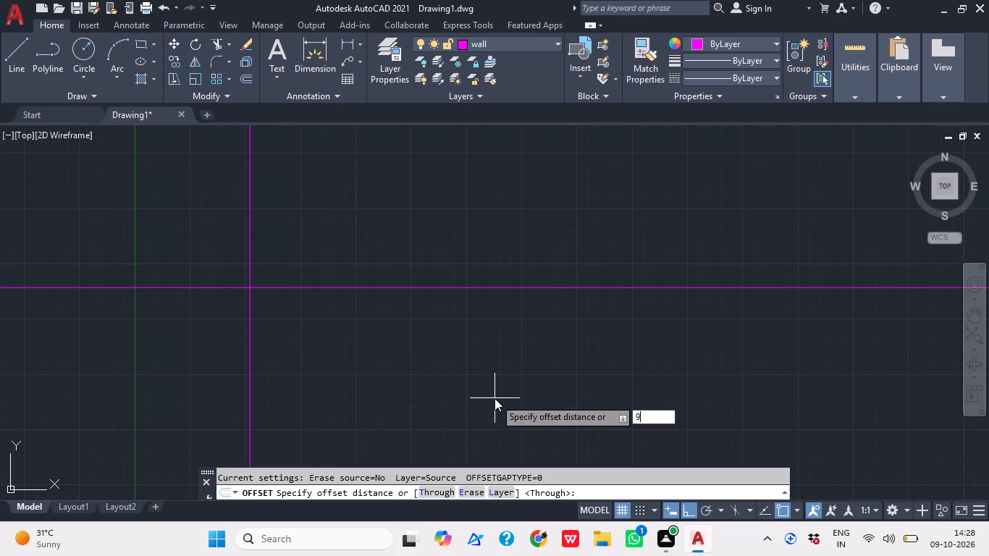
{"action": "key", "text": "shift+quotedbl"}
{"action": "key", "text": "Return"}
{"action": "scroll", "coordinate": [243, 320], "scroll_direction": "up", "scroll_amount": 2}
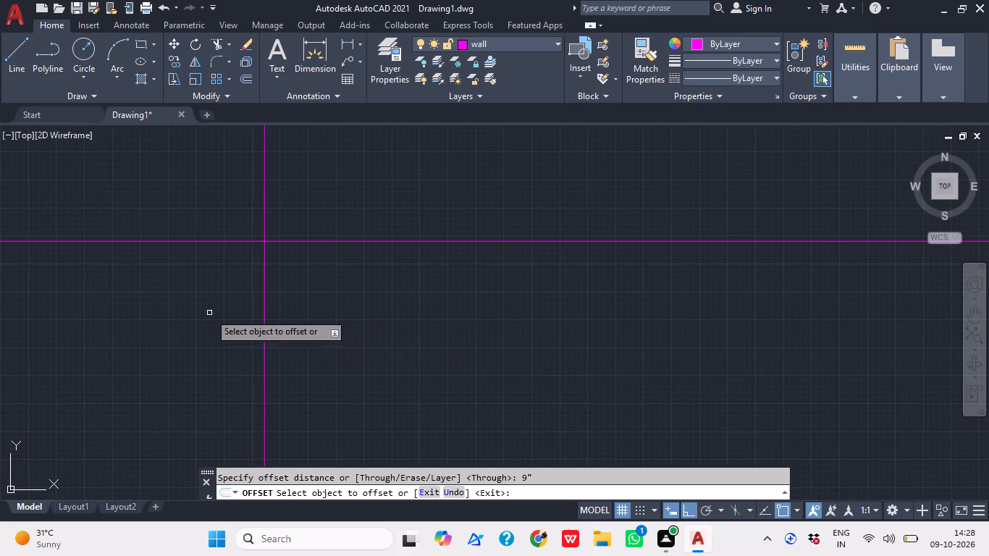
{"action": "left_click", "coordinate": [263, 319]}
{"action": "left_click", "coordinate": [392, 322]}
Offset the horizontal construction line 9" downward to form the top outer wall.
{"action": "scroll", "coordinate": [283, 240], "scroll_direction": "up", "scroll_amount": 2}
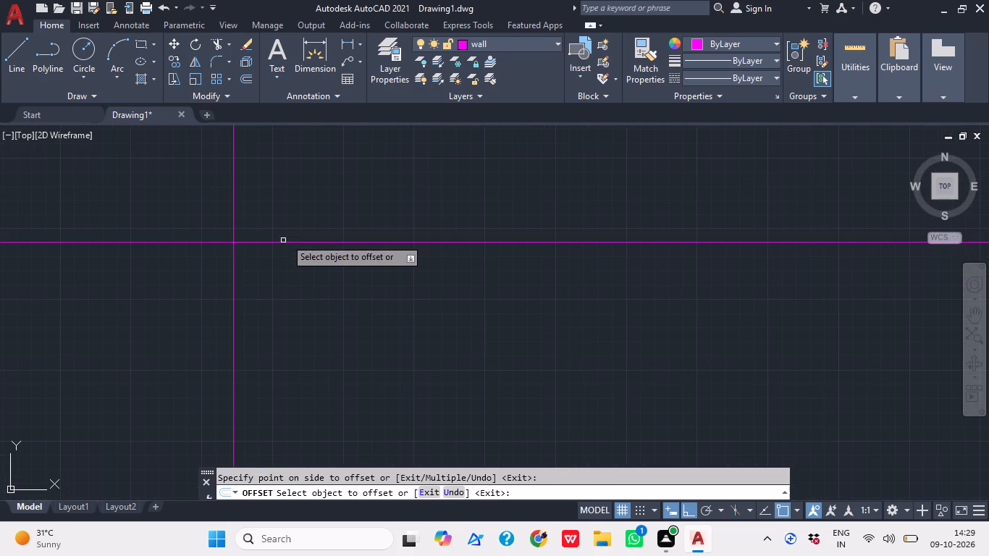
{"action": "left_click", "coordinate": [280, 247]}
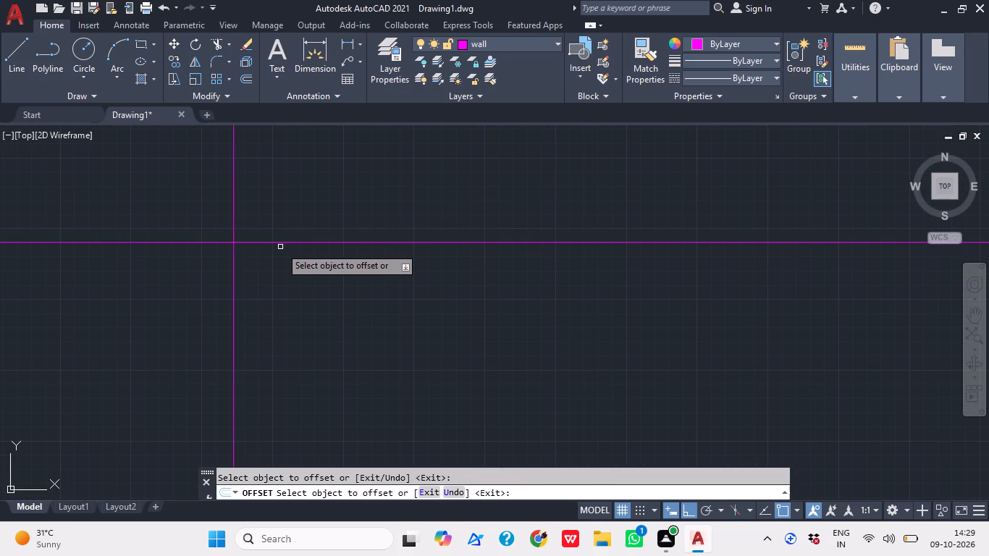
{"action": "left_click", "coordinate": [267, 240]}
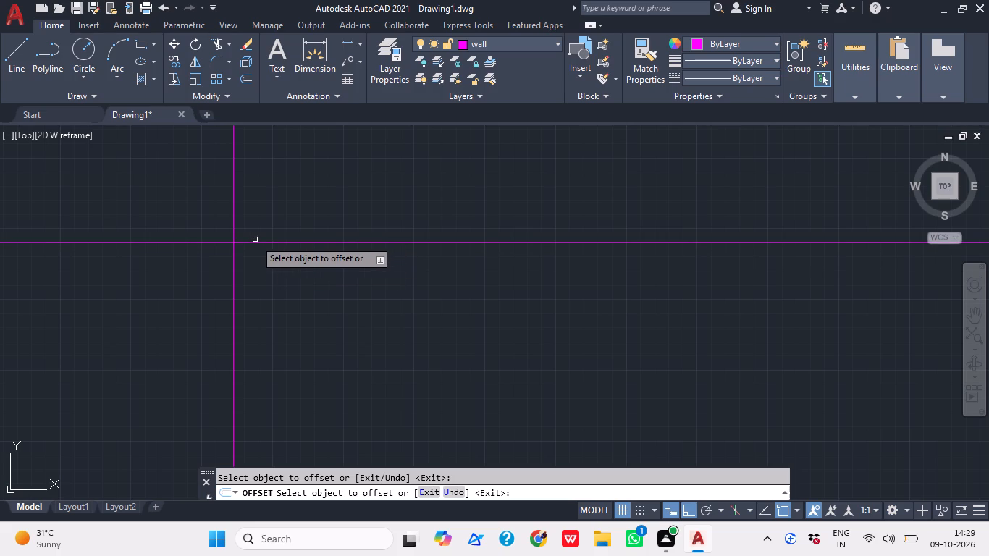
{"action": "left_click", "coordinate": [255, 242]}
{"action": "left_click", "coordinate": [269, 272]}
{"action": "scroll", "coordinate": [203, 236], "scroll_direction": "up", "scroll_amount": 3}
{"action": "scroll", "coordinate": [203, 236], "scroll_direction": "down", "scroll_amount": 1}
{"action": "scroll", "coordinate": [203, 236], "scroll_direction": "up", "scroll_amount": 1}
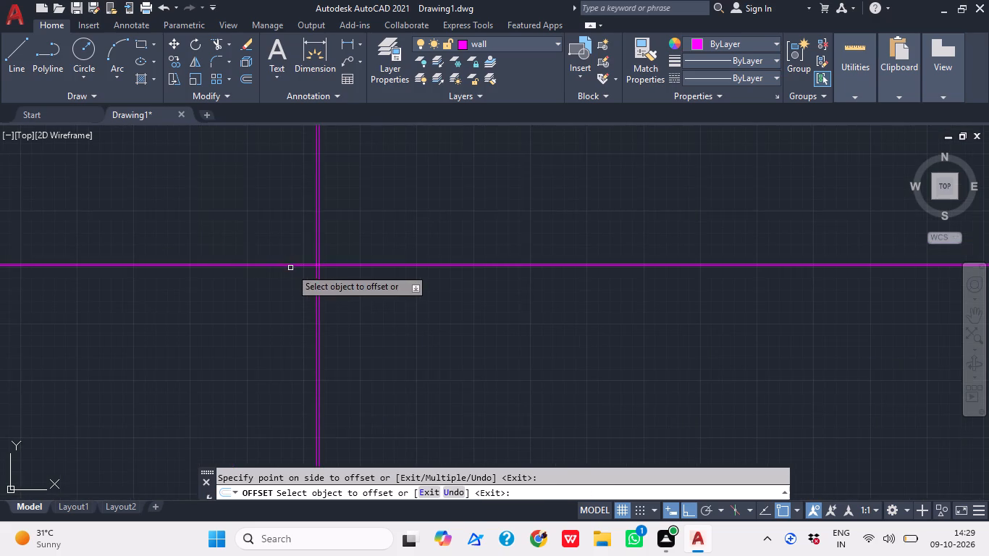
{"action": "scroll", "coordinate": [290, 274], "scroll_direction": "down", "scroll_amount": 1}
{"action": "scroll", "coordinate": [311, 270], "scroll_direction": "up", "scroll_amount": 1}
{"action": "scroll", "coordinate": [311, 270], "scroll_direction": "down", "scroll_amount": 1}
{"action": "scroll", "coordinate": [311, 270], "scroll_direction": "up", "scroll_amount": 1}
{"action": "middle_click_drag", "start_coordinate": [268, 275], "coordinate": [295, 345]}
{"action": "key", "text": "Escape"}
Trim the wall lines that extend above and to the left of the plan's top-left outer corner.
{"action": "scroll", "coordinate": [309, 312], "scroll_direction": "up", "scroll_amount": 5}
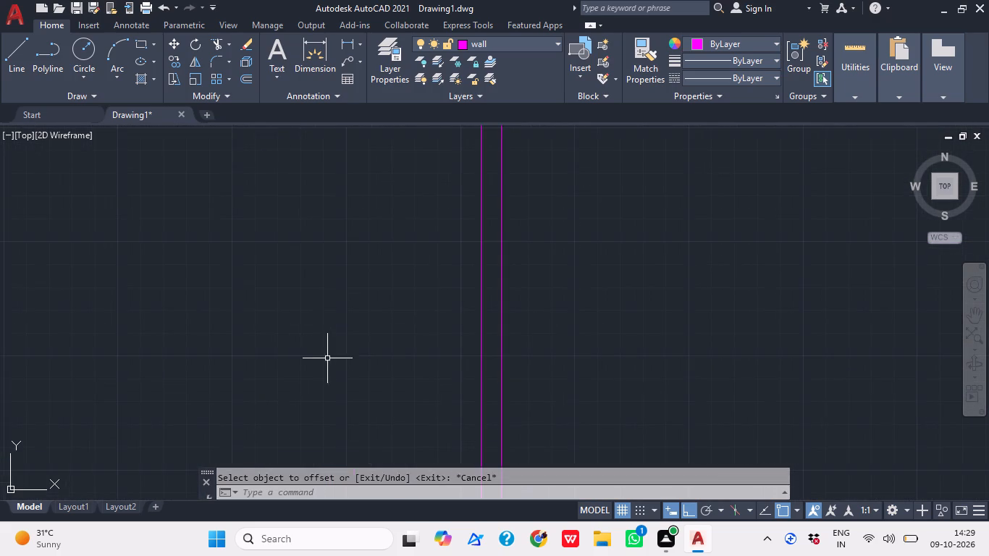
{"action": "middle_click_drag", "start_coordinate": [327, 358], "coordinate": [174, 81]}
{"action": "type", "text": "tr"}
{"action": "key", "text": "space"}
{"action": "left_click", "coordinate": [378, 224]}
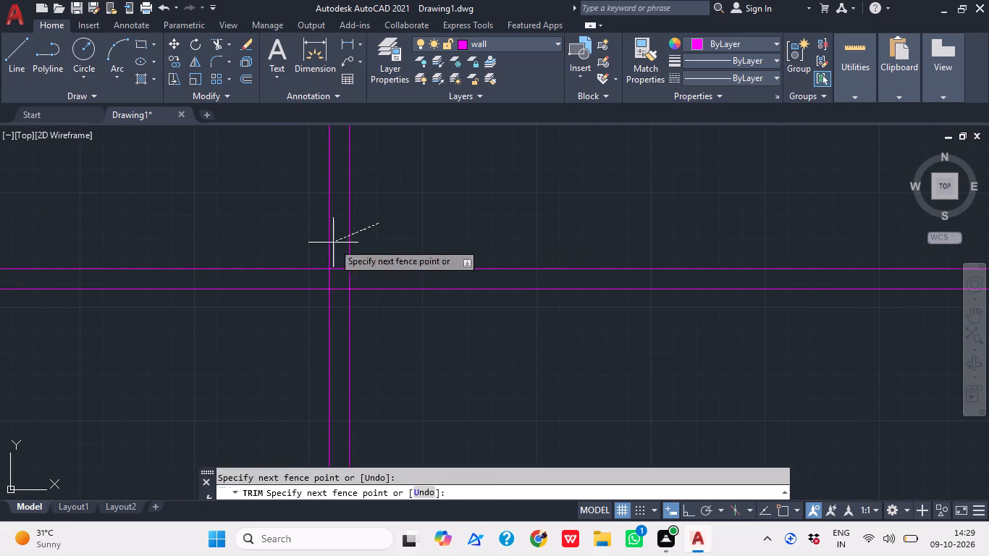
{"action": "left_click", "coordinate": [182, 329]}
{"action": "middle_click_drag", "start_coordinate": [383, 353], "coordinate": [359, 347]}
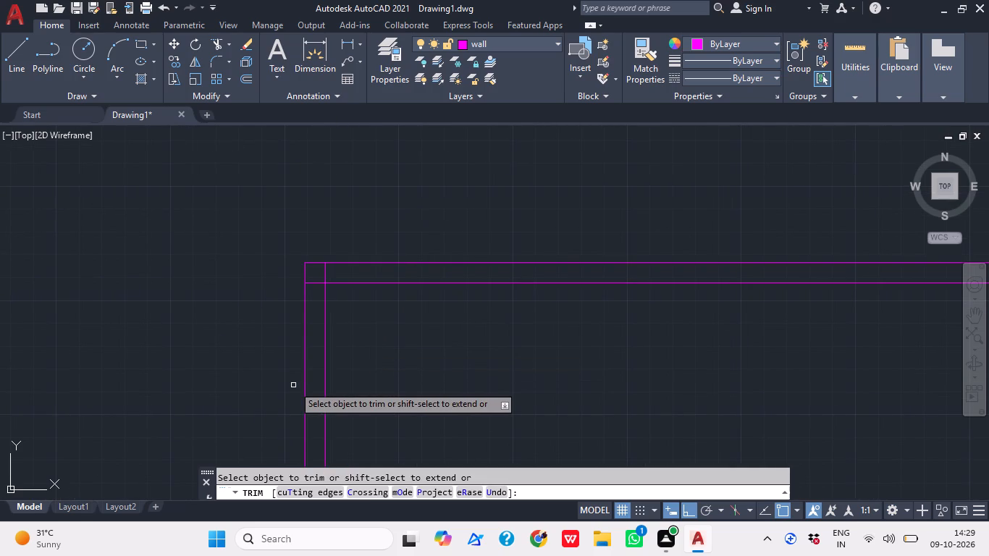
{"action": "key", "text": "Escape"}
Offset the left wall's inner line 16' to the right to mark the first room's width.
{"action": "type", "text": "o"}
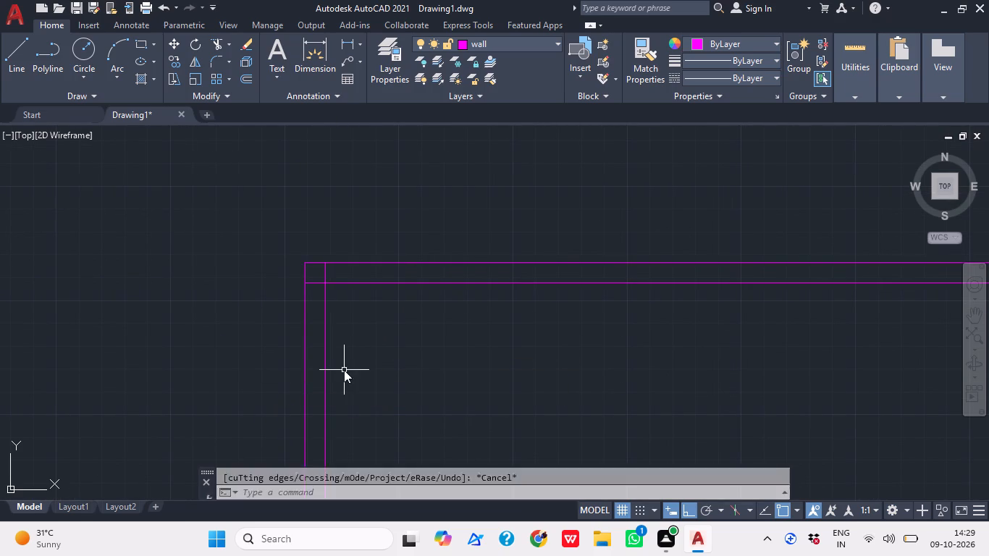
{"action": "key", "text": "space"}
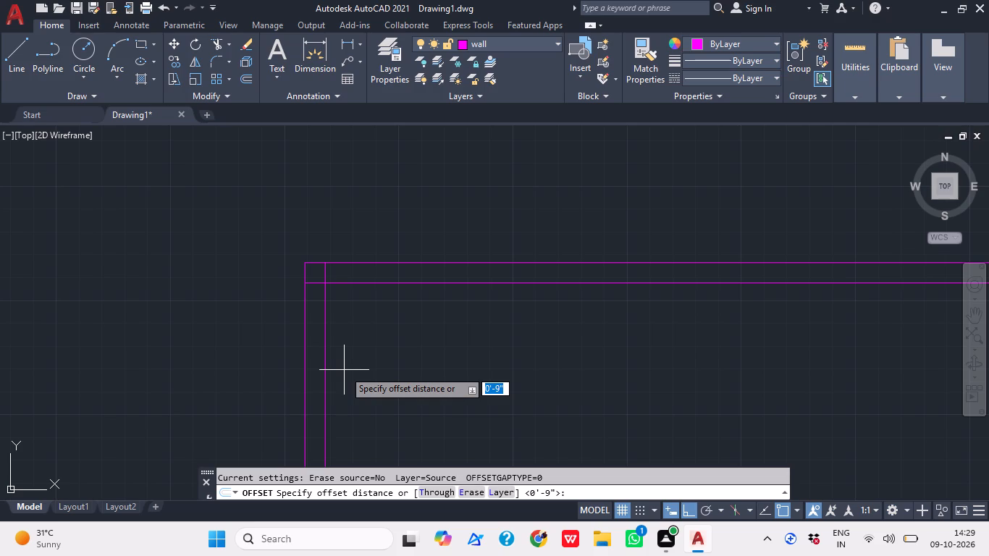
{"action": "type", "text": "16'"}
{"action": "key", "text": "Return"}
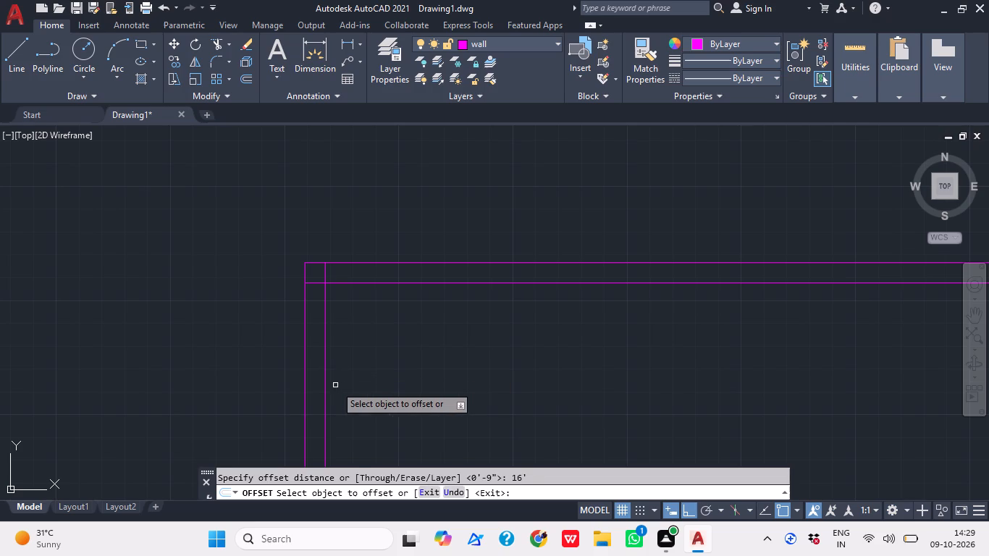
{"action": "left_click", "coordinate": [327, 379]}
{"action": "left_click", "coordinate": [523, 374]}
{"action": "middle_click_drag", "start_coordinate": [501, 378], "coordinate": [370, 372]}
{"action": "key", "text": "space"}
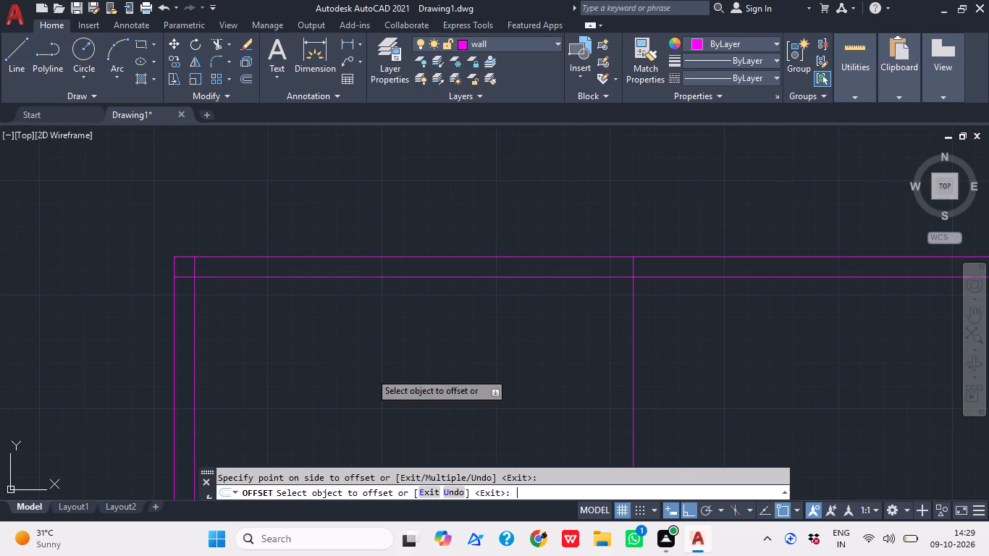
Offset the new vertical line at the first room's right side 9" to the right for the wall thickness.
{"action": "key", "text": "space"}
{"action": "type", "text": "9\""}
{"action": "key", "text": "Return"}
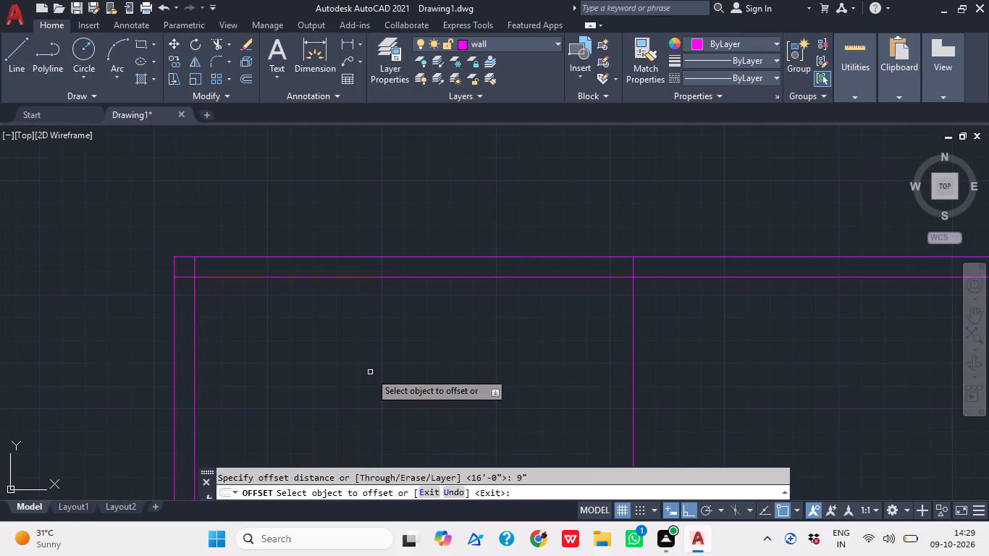
{"action": "left_click", "coordinate": [631, 343]}
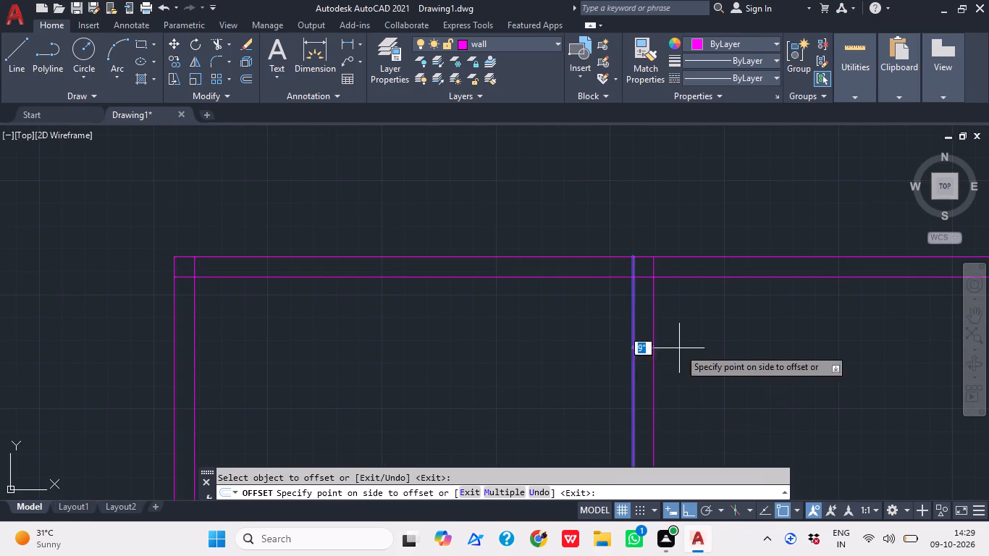
{"action": "left_click", "coordinate": [715, 352]}
{"action": "middle_click_drag", "start_coordinate": [654, 383], "coordinate": [211, 361]}
{"action": "key", "text": "space"}
Offset the right face of the first interior wall 6' to the right to mark the second space.
{"action": "key", "text": "space"}
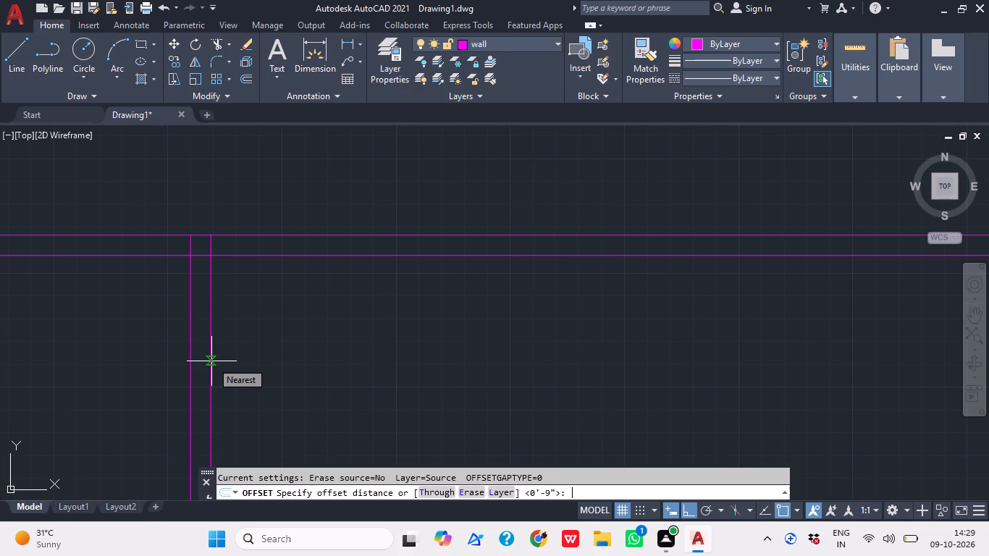
{"action": "type", "text": "6'"}
{"action": "key", "text": "Return"}
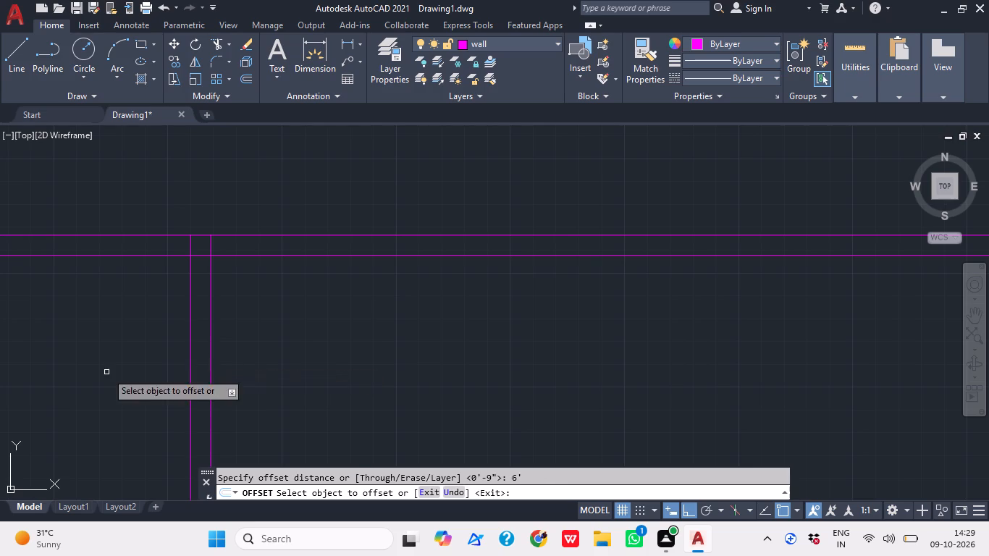
{"action": "left_click", "coordinate": [210, 372]}
{"action": "left_click", "coordinate": [389, 358]}
{"action": "key", "text": "space"}
Offset the vertical line closing the second space 9" to the right to form the second interior wall.
{"action": "key", "text": "space"}
{"action": "type", "text": "9\""}
{"action": "key", "text": "Return"}
{"action": "left_click", "coordinate": [376, 387]}
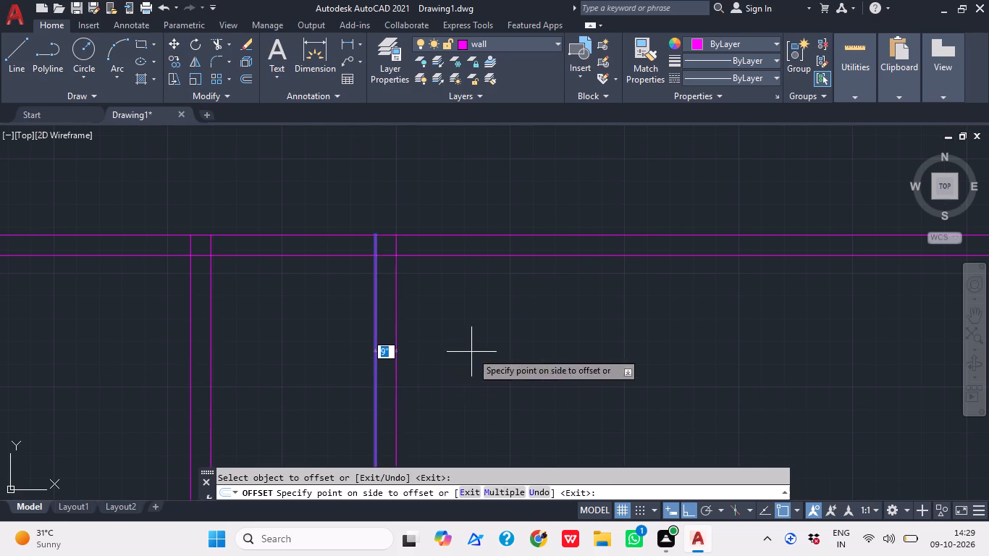
{"action": "left_click", "coordinate": [471, 352]}
{"action": "middle_click_drag", "start_coordinate": [448, 350], "coordinate": [390, 356]}
{"action": "key", "text": "space"}
Offset the right face of the second interior wall 6' to the right to mark the third space.
{"action": "scroll", "coordinate": [401, 355], "scroll_direction": "down", "scroll_amount": 1}
{"action": "middle_click_drag", "start_coordinate": [433, 351], "coordinate": [416, 389]}
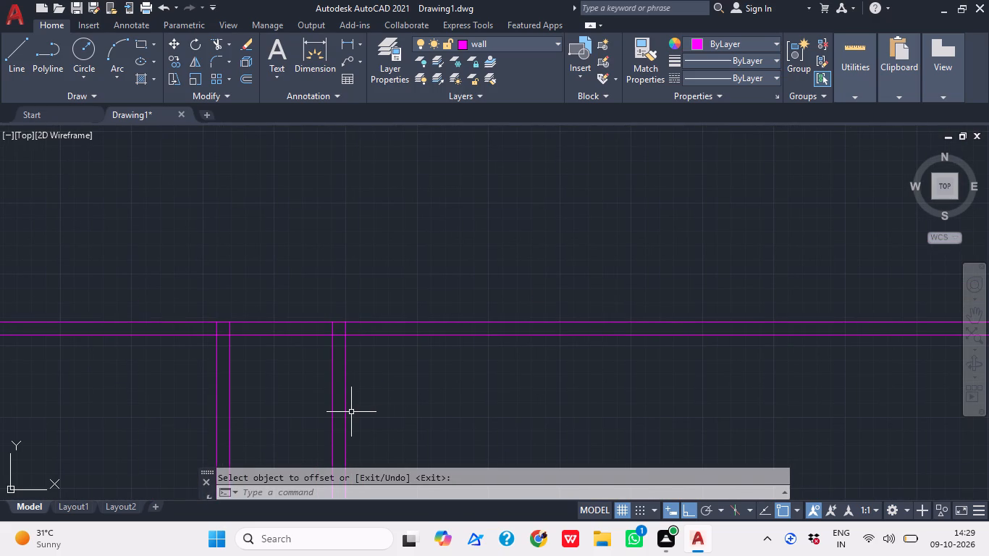
{"action": "key", "text": "space"}
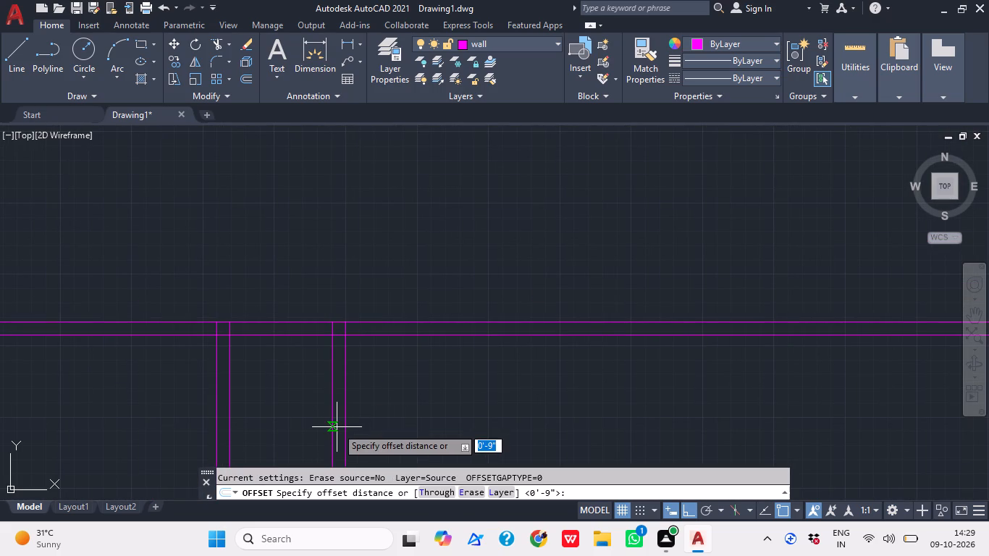
{"action": "key", "text": "7"}
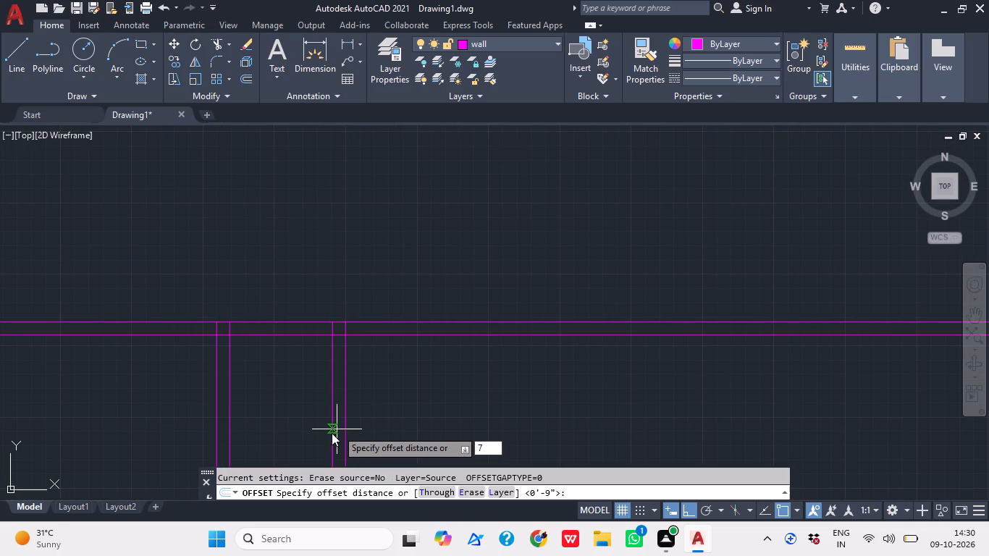
{"action": "key", "text": "BackSpace"}
{"action": "type", "text": "6\""}
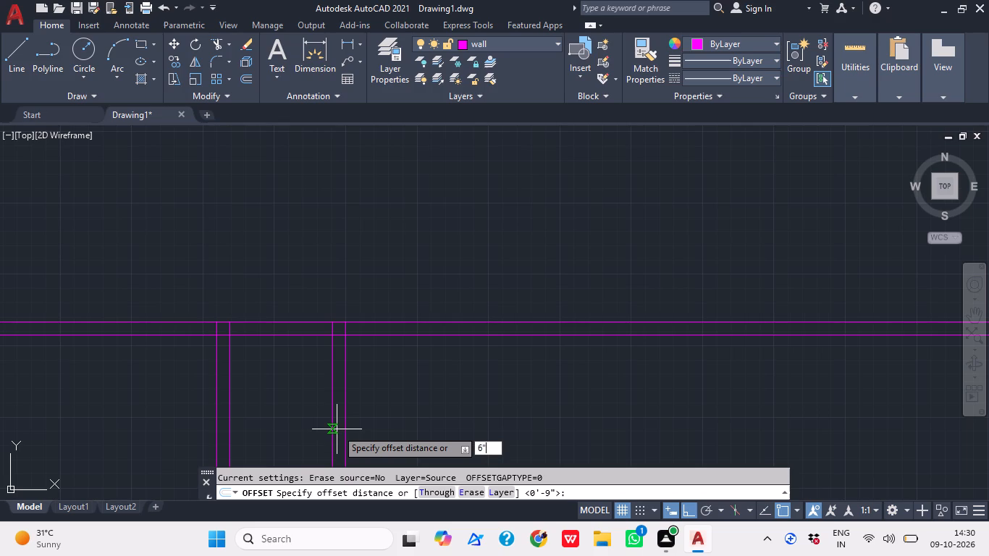
{"action": "key", "text": "BackSpace"}
{"action": "key", "text": "apostrophe"}
{"action": "key", "text": "Return"}
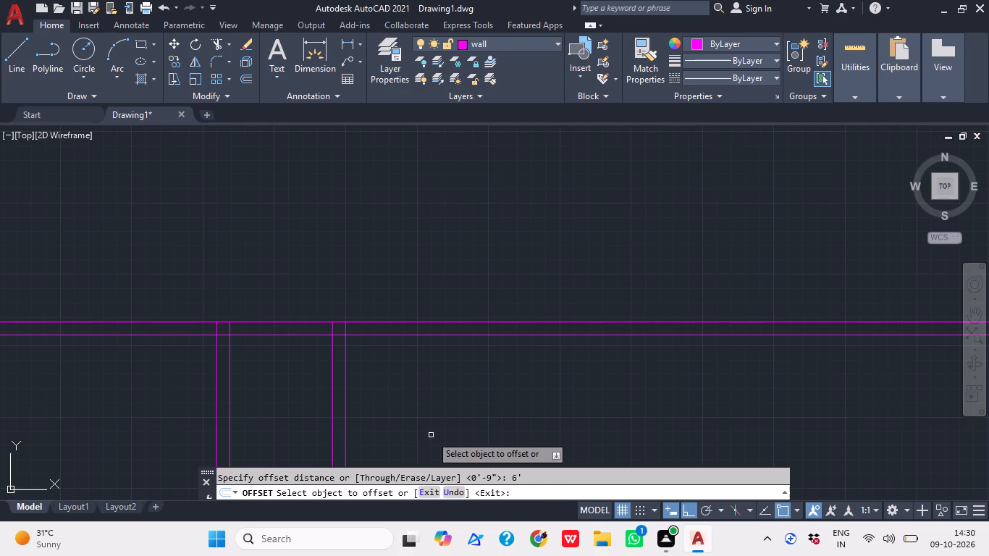
{"action": "left_click", "coordinate": [345, 398]}
{"action": "left_click", "coordinate": [513, 404]}
{"action": "key", "text": "space"}
Offset the vertical line closing the third space 9" to the right to form the third interior wall.
{"action": "key", "text": "space"}
{"action": "key", "text": "9"}
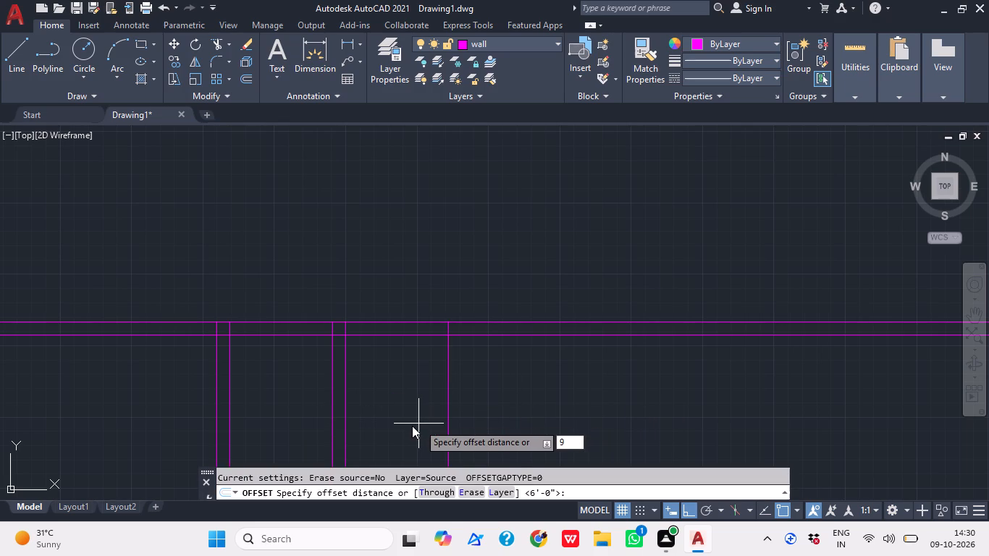
{"action": "key", "text": "shift+quotedbl"}
{"action": "key", "text": "Return"}
{"action": "left_click", "coordinate": [450, 420]}
{"action": "left_click_drag", "start_coordinate": [554, 414], "coordinate": [552, 414]}
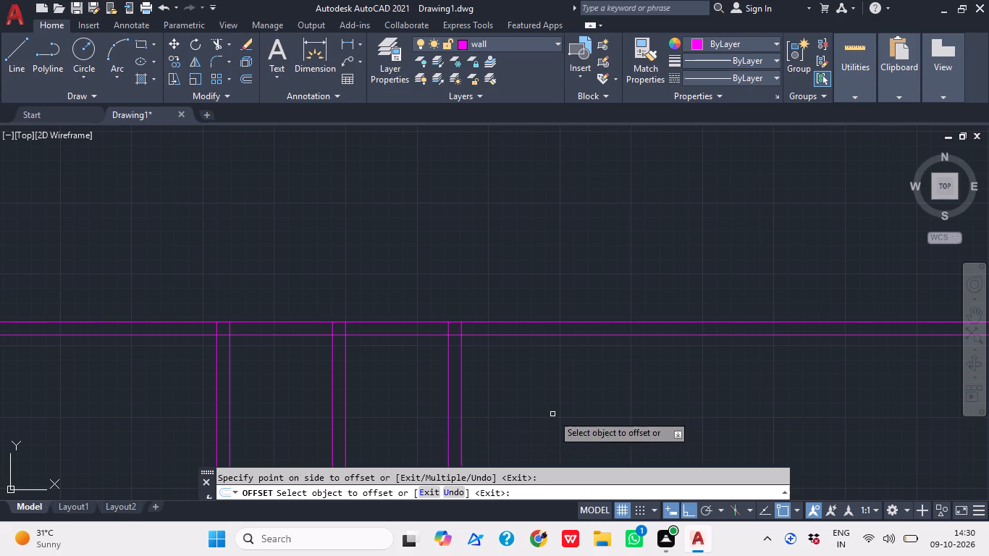
{"action": "left_click_drag", "start_coordinate": [552, 414], "coordinate": [542, 413]}
{"action": "middle_click_drag", "start_coordinate": [444, 424], "coordinate": [432, 419]}
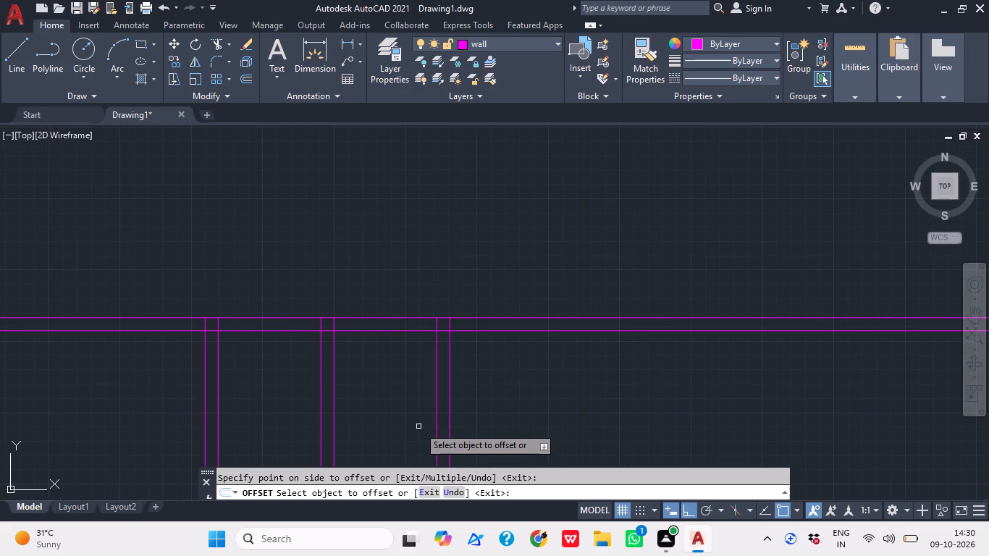
{"action": "key", "text": "space"}
Offset the right face of the third interior wall 12' to the right to mark the fourth space.
{"action": "key", "text": "space"}
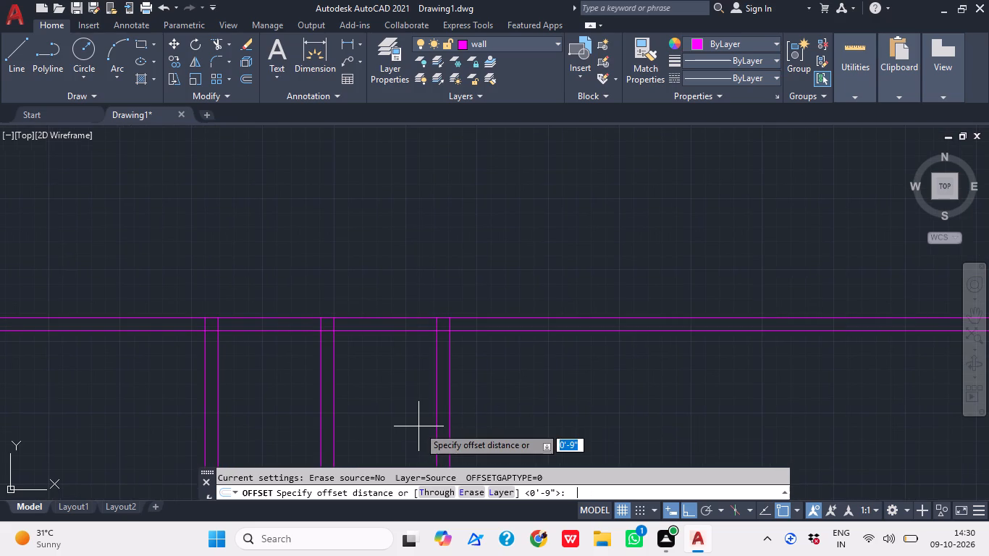
{"action": "type", "text": "12'"}
{"action": "key", "text": "Return"}
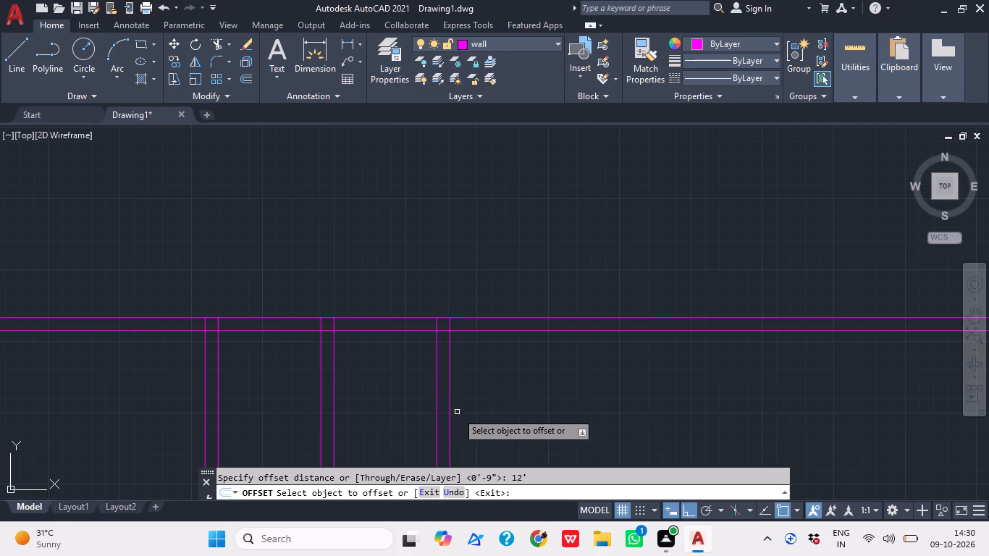
{"action": "left_click", "coordinate": [451, 401]}
{"action": "left_click_drag", "start_coordinate": [676, 368], "coordinate": [662, 369]}
{"action": "scroll", "coordinate": [483, 387], "scroll_direction": "down", "scroll_amount": 2}
{"action": "key", "text": "space"}
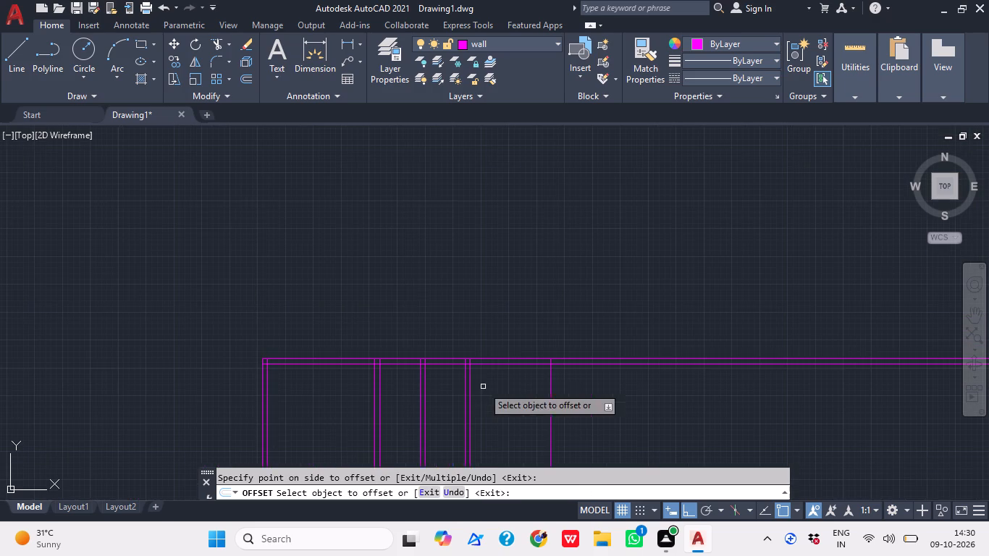
Offset the vertical line closing the fourth space 9" to the right to form the right outer wall.
{"action": "type", "text": "9\""}
{"action": "key", "text": "Return"}
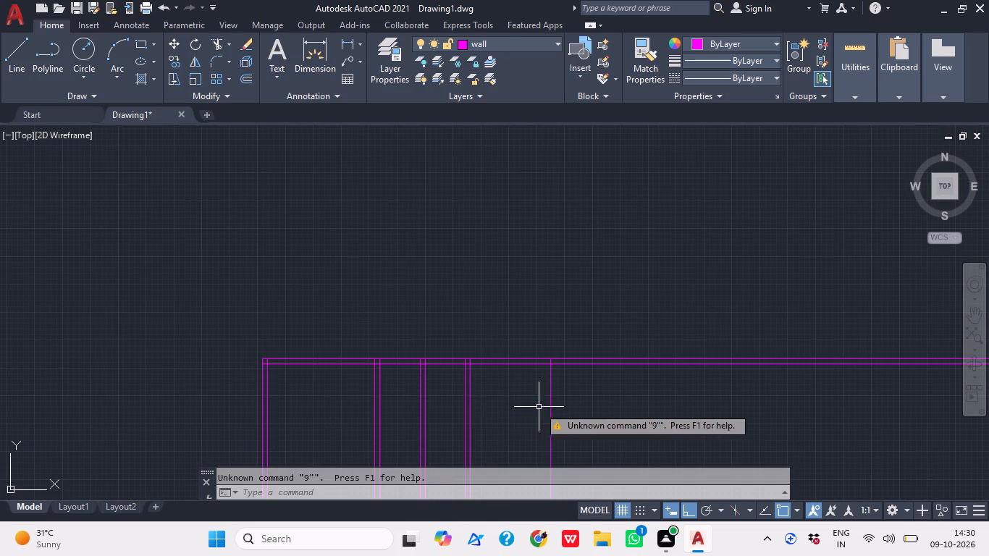
{"action": "middle_click_drag", "start_coordinate": [529, 415], "coordinate": [506, 415]}
{"action": "key", "text": "space"}
{"action": "type", "text": "9\""}
{"action": "key", "text": "Return"}
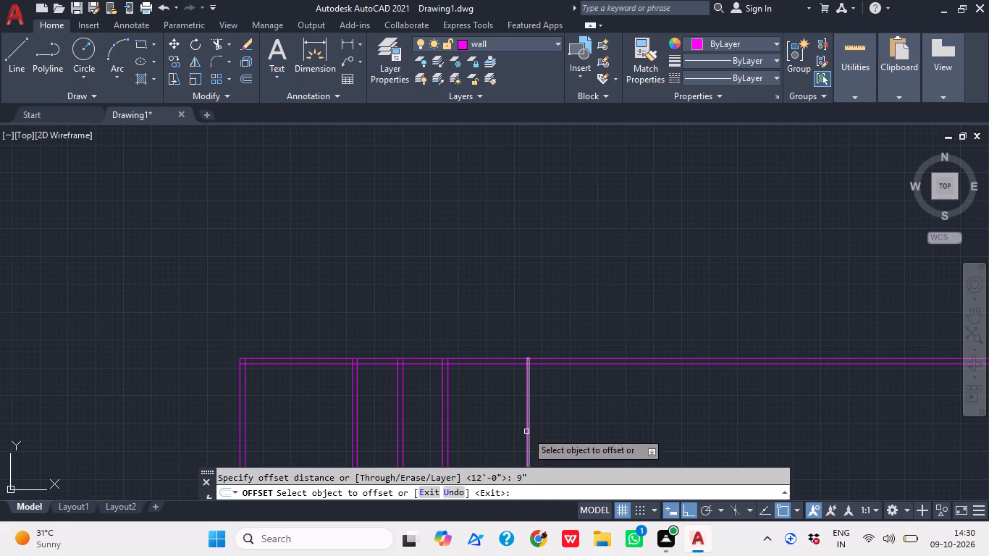
{"action": "left_click", "coordinate": [526, 431]}
{"action": "left_click_drag", "start_coordinate": [577, 429], "coordinate": [567, 431]}
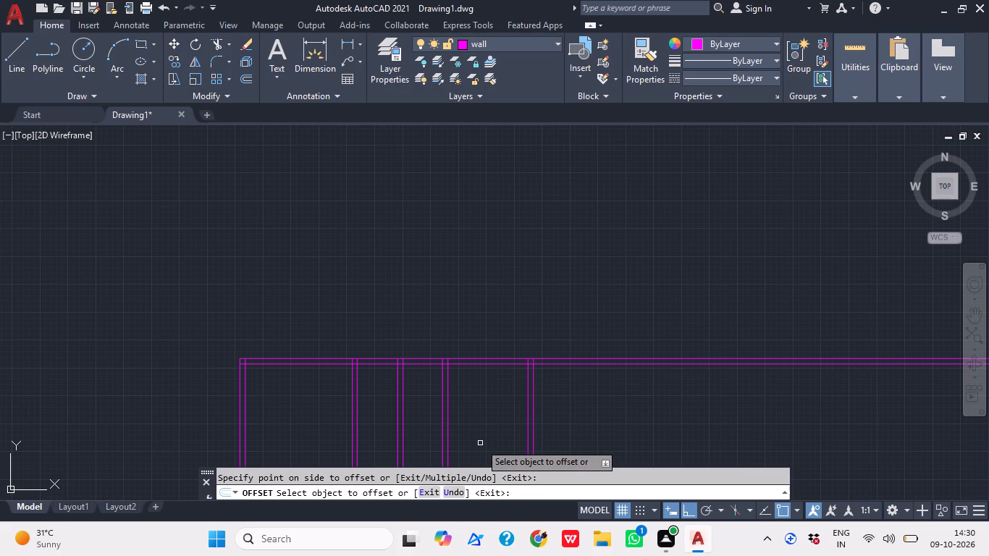
{"action": "key", "text": "Escape"}
Trim off the top wall lines that extend past the right outer wall.
{"action": "type", "text": "tr"}
{"action": "key", "text": "space"}
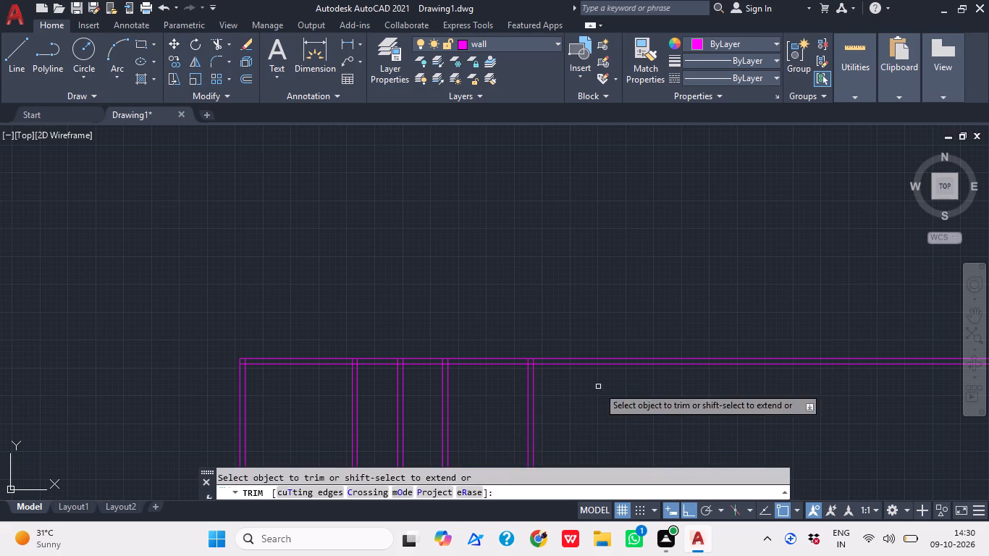
{"action": "left_click_drag", "start_coordinate": [598, 387], "coordinate": [598, 380]}
{"action": "left_click", "coordinate": [597, 334]}
{"action": "key", "text": "Escape"}
Offset the inner face of the top wall 14' downward to mark the depth of the first row of rooms.
{"action": "middle_click_drag", "start_coordinate": [456, 402], "coordinate": [484, 374]}
{"action": "middle_click_drag", "start_coordinate": [409, 369], "coordinate": [429, 352]}
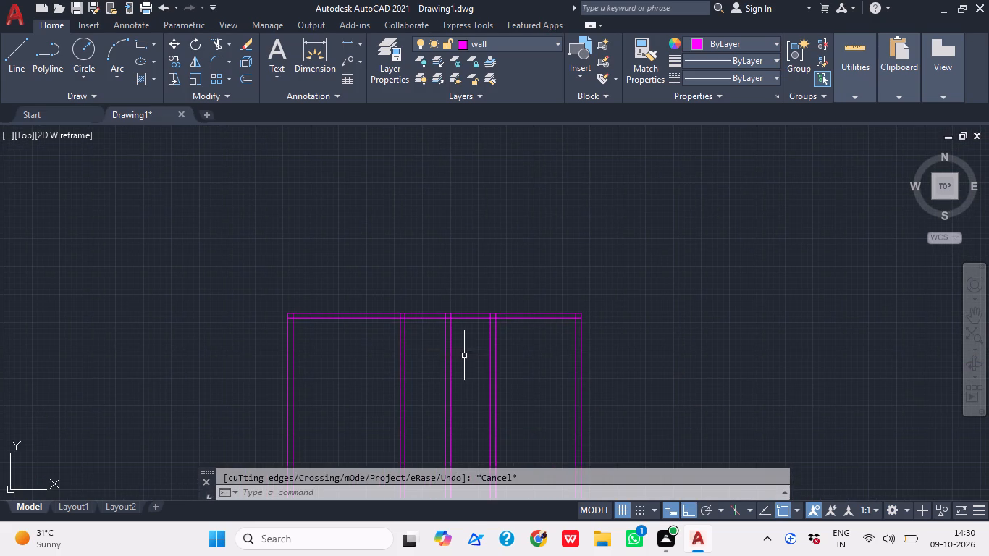
{"action": "type", "text": "o"}
{"action": "key", "text": "space"}
{"action": "middle_click_drag", "start_coordinate": [567, 398], "coordinate": [728, 363]}
{"action": "scroll", "coordinate": [618, 397], "scroll_direction": "down", "scroll_amount": 1}
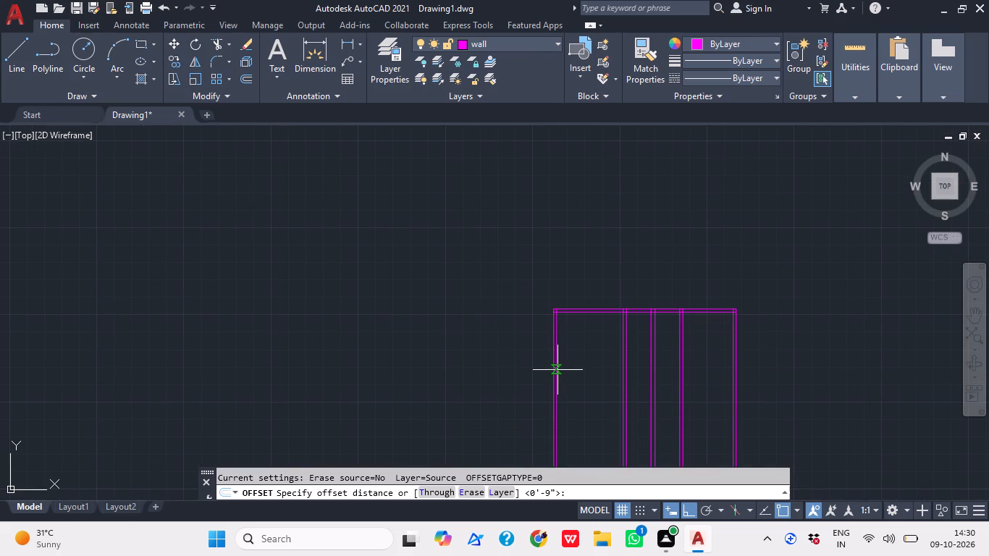
{"action": "type", "text": "14'"}
{"action": "key", "text": "Return"}
{"action": "left_click", "coordinate": [582, 312]}
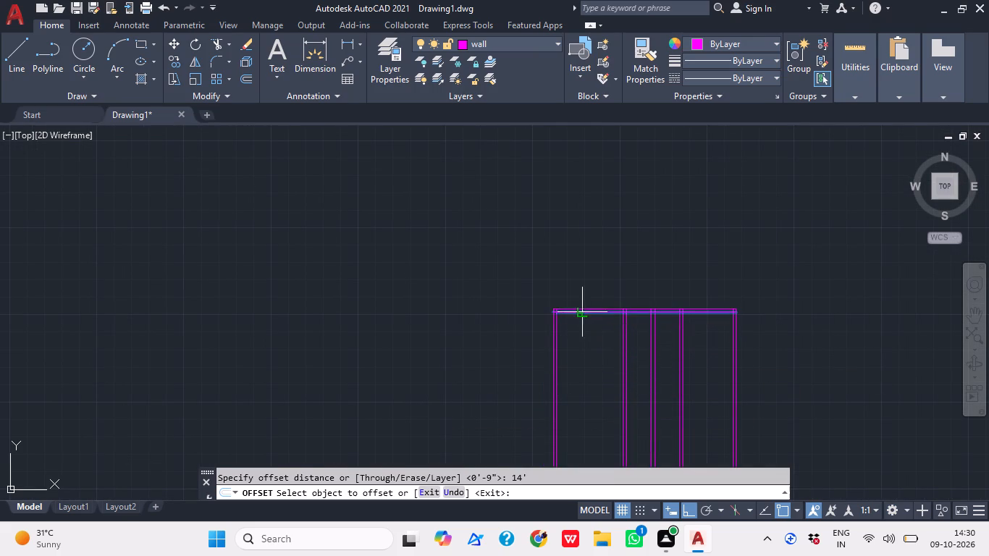
{"action": "left_click", "coordinate": [578, 372]}
Offset the horizontal line 14' below the top wall 9" downward to form the horizontal interior wall.
{"action": "middle_click_drag", "start_coordinate": [586, 380], "coordinate": [542, 378]}
{"action": "key", "text": "space"}
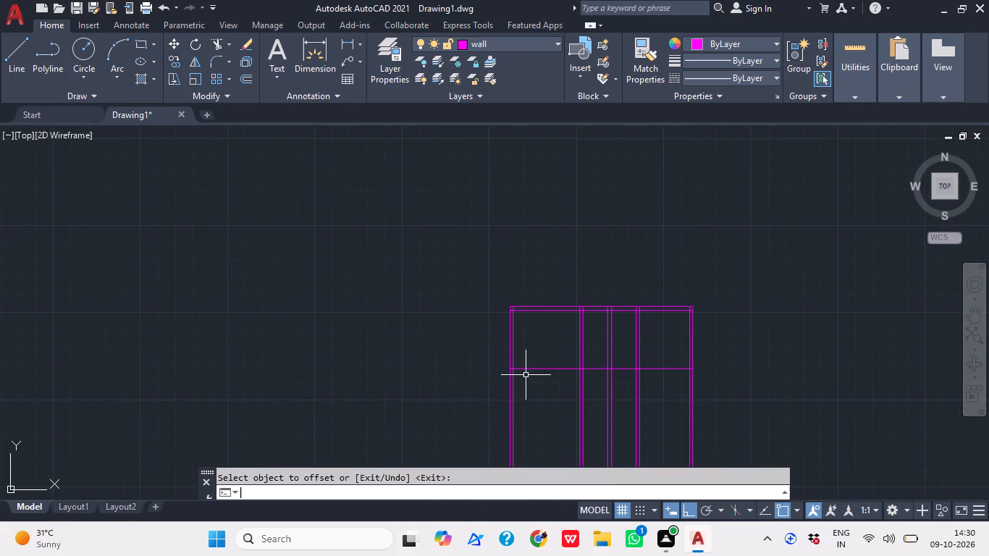
{"action": "type", "text": "9\""}
{"action": "key", "text": "Return"}
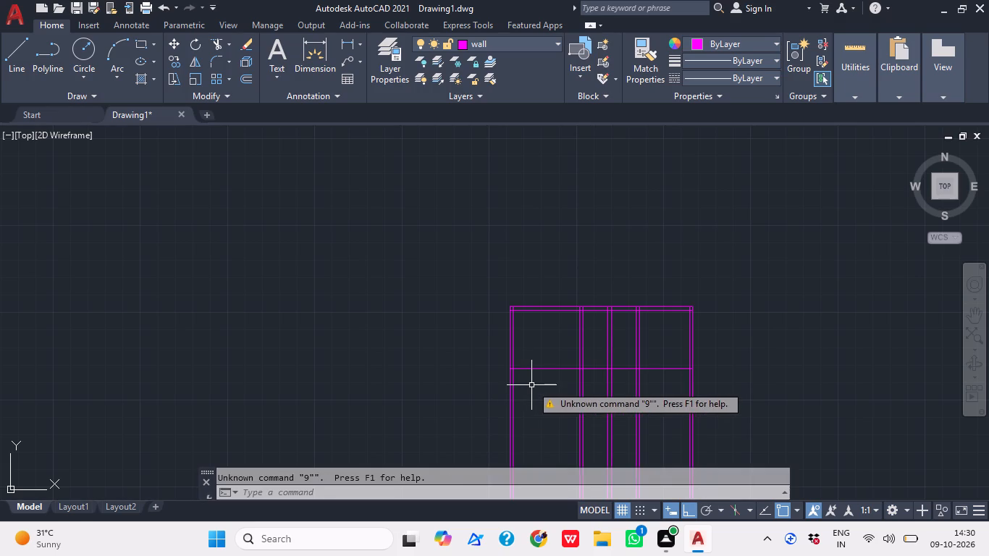
{"action": "key", "text": "Escape"}
{"action": "key", "text": "space"}
{"action": "key", "text": "space"}
{"action": "key", "text": "space"}
{"action": "key", "text": "space"}
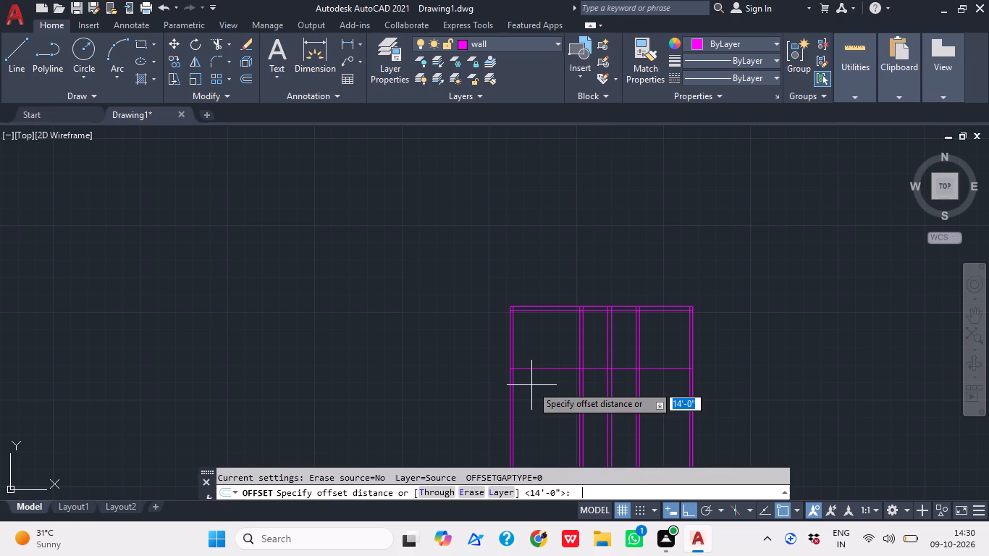
{"action": "type", "text": "9\""}
{"action": "key", "text": "Return"}
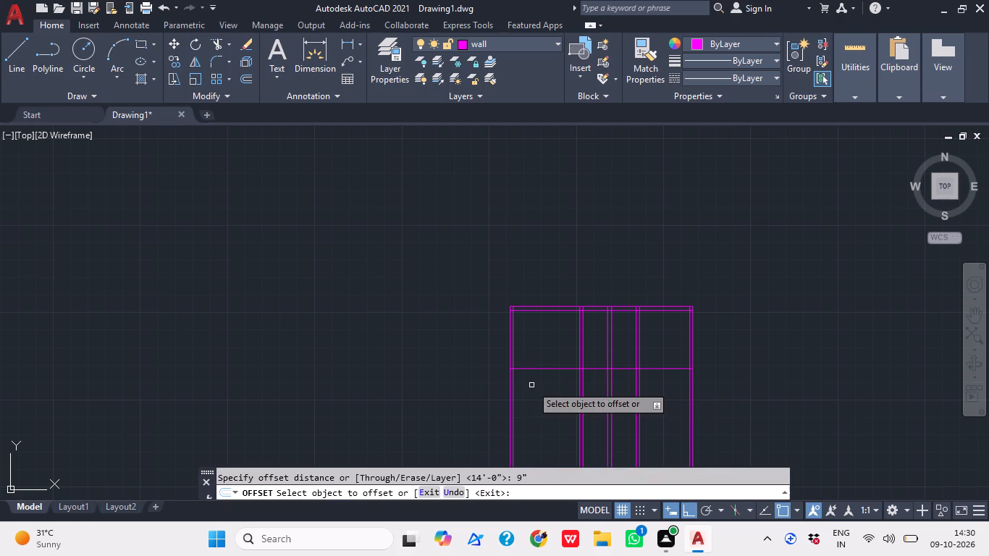
{"action": "left_click", "coordinate": [537, 369]}
{"action": "left_click", "coordinate": [537, 386]}
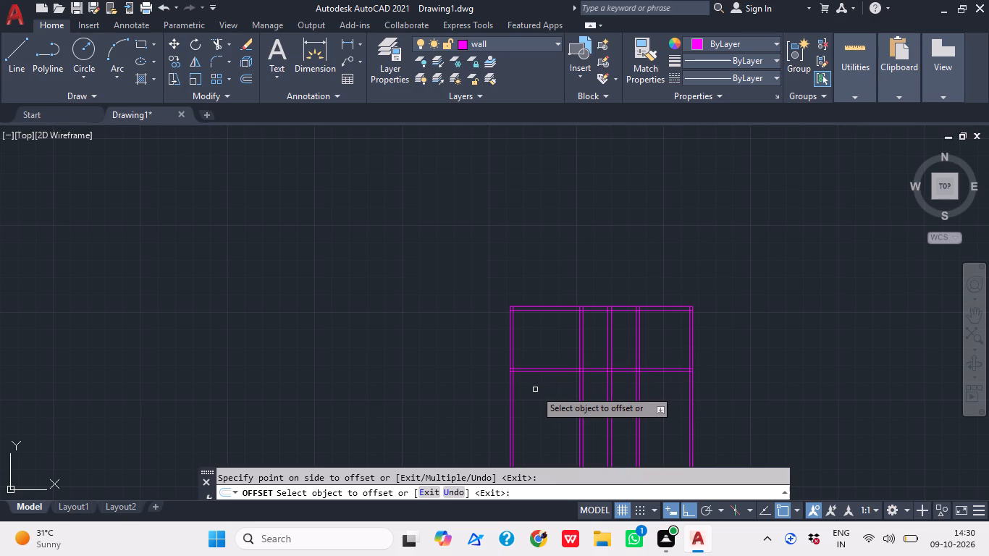
Offset the inner face of the top wall 7' downward to mark a partition across the rooms.
{"action": "scroll", "coordinate": [594, 341], "scroll_direction": "up", "scroll_amount": 1}
{"action": "middle_click_drag", "start_coordinate": [608, 363], "coordinate": [568, 389]}
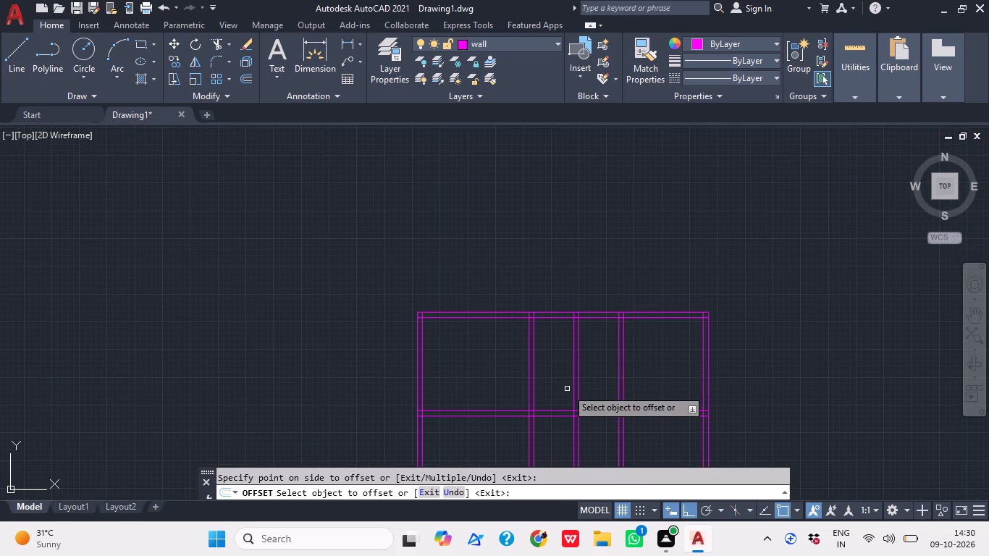
{"action": "scroll", "coordinate": [563, 400], "scroll_direction": "up", "scroll_amount": 1}
{"action": "middle_click_drag", "start_coordinate": [571, 403], "coordinate": [544, 438]}
{"action": "key", "text": "space"}
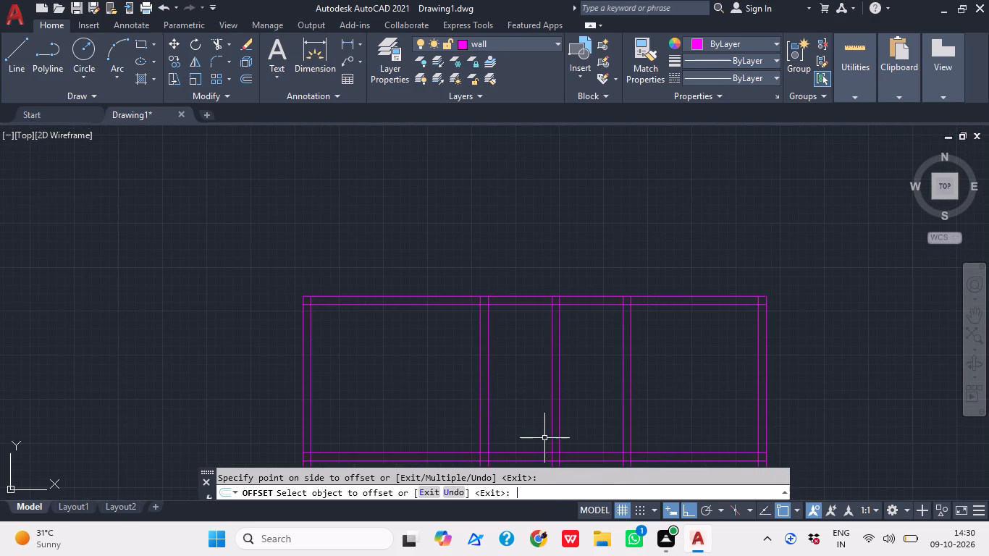
{"action": "key", "text": "space"}
{"action": "scroll", "coordinate": [532, 348], "scroll_direction": "up", "scroll_amount": 1}
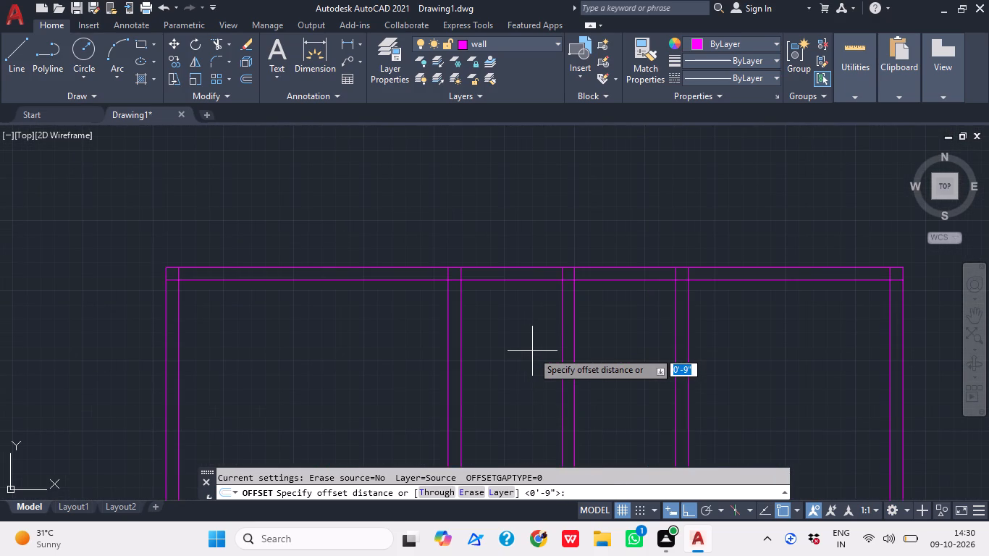
{"action": "type", "text": "7'"}
{"action": "key", "text": "Return"}
{"action": "scroll", "coordinate": [539, 300], "scroll_direction": "up", "scroll_amount": 1}
{"action": "left_click", "coordinate": [515, 269]}
{"action": "left_click", "coordinate": [502, 371]}
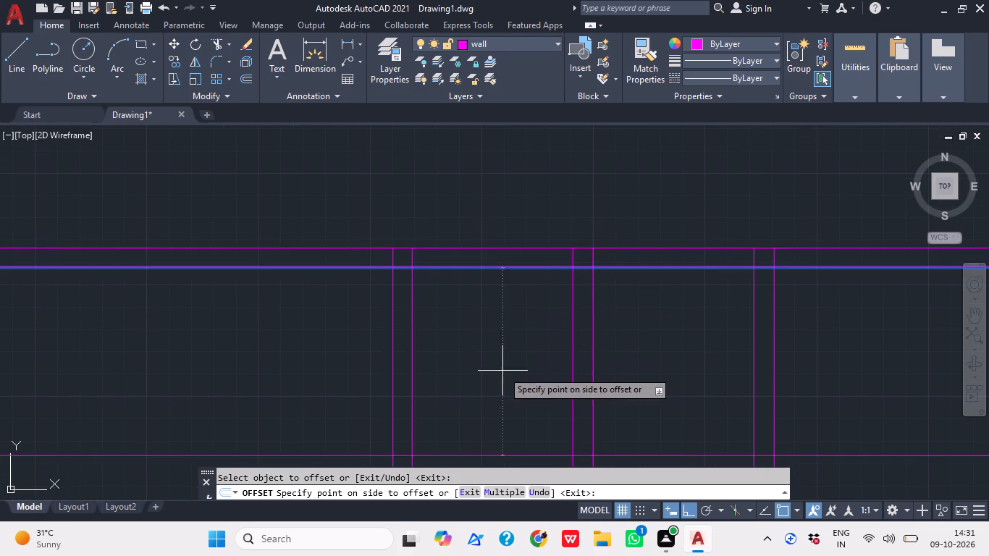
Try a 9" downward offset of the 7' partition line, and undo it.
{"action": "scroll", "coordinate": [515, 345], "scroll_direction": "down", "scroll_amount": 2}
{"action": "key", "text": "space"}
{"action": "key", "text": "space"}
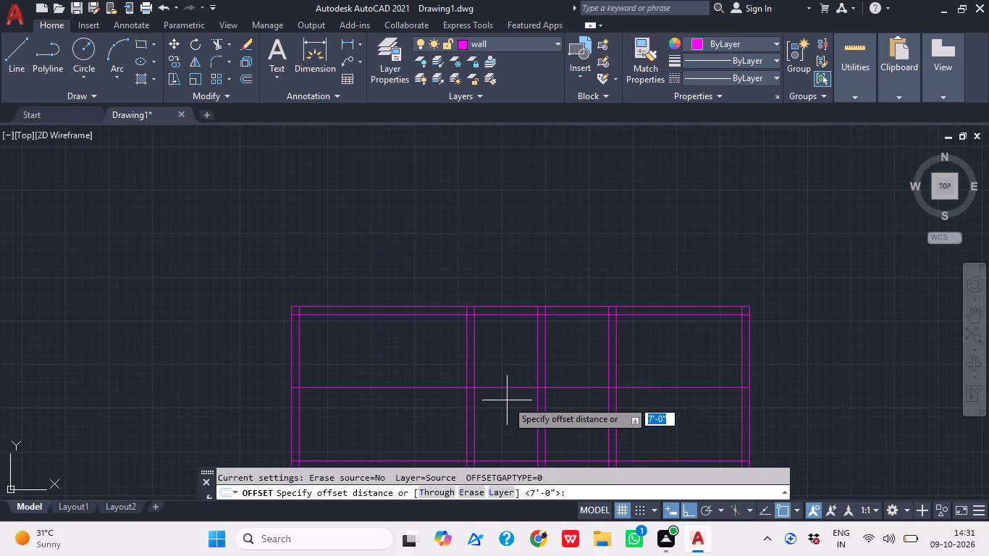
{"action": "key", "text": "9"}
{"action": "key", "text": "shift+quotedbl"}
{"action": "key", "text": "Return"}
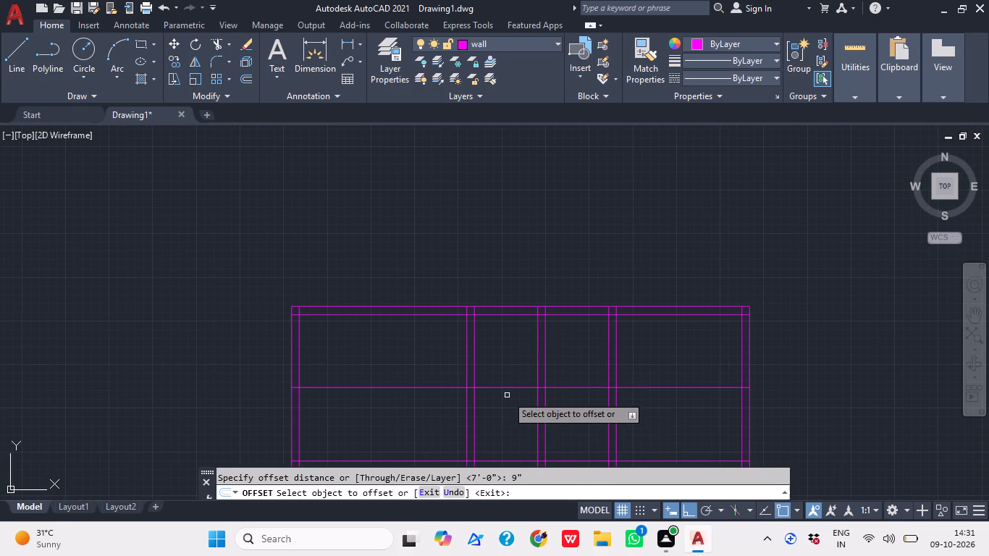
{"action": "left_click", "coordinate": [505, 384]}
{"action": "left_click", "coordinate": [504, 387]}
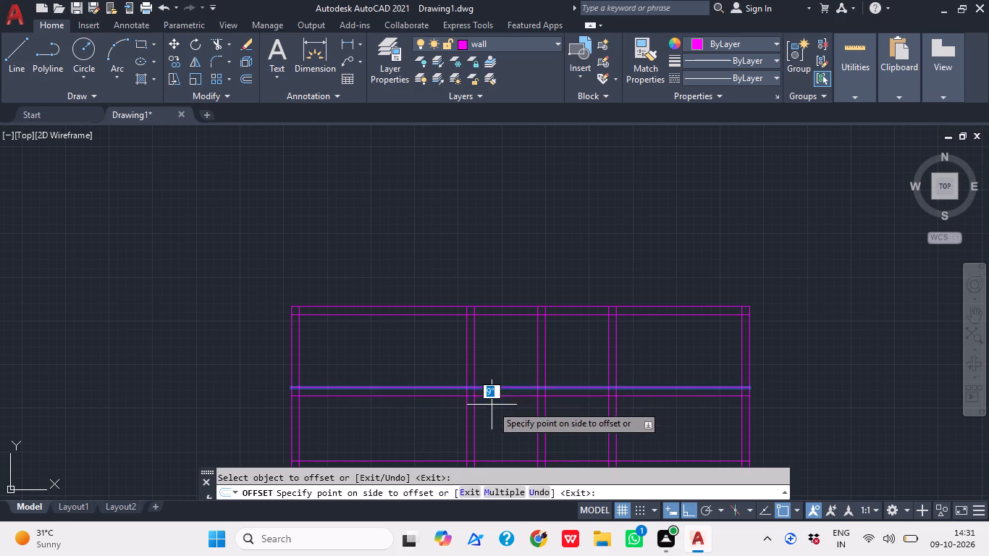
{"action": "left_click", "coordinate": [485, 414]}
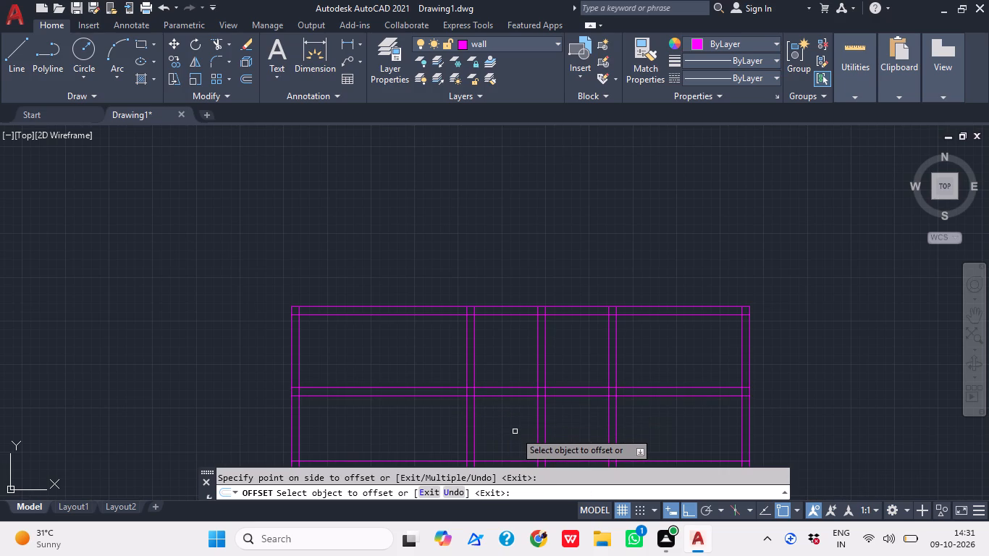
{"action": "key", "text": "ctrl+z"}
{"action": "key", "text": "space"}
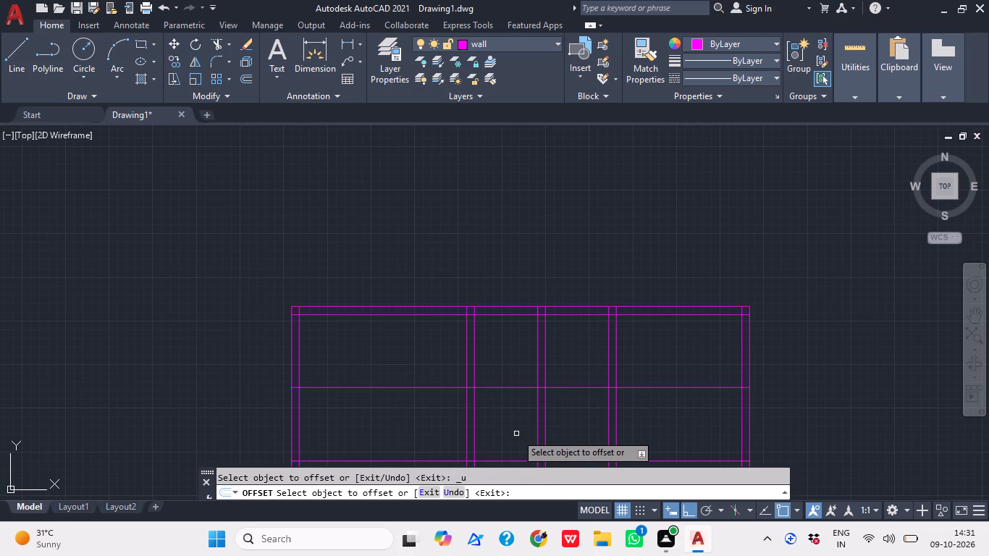
Offset the horizontal line 7' below the top wall 4.5" downward to form a thin partition wall.
{"action": "key", "text": "space"}
{"action": "type", "text": "4"}
{"action": "type", "text": ".5"}
{"action": "key", "text": "shift+quotedbl"}
{"action": "key", "text": "Return"}
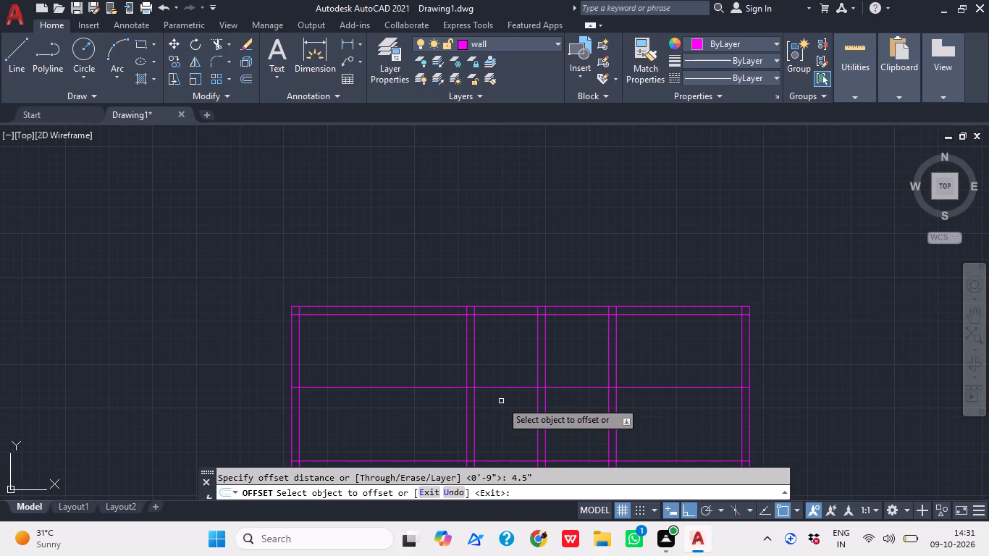
{"action": "left_click", "coordinate": [502, 390]}
{"action": "left_click", "coordinate": [502, 404]}
{"action": "middle_click", "coordinate": [487, 382]}
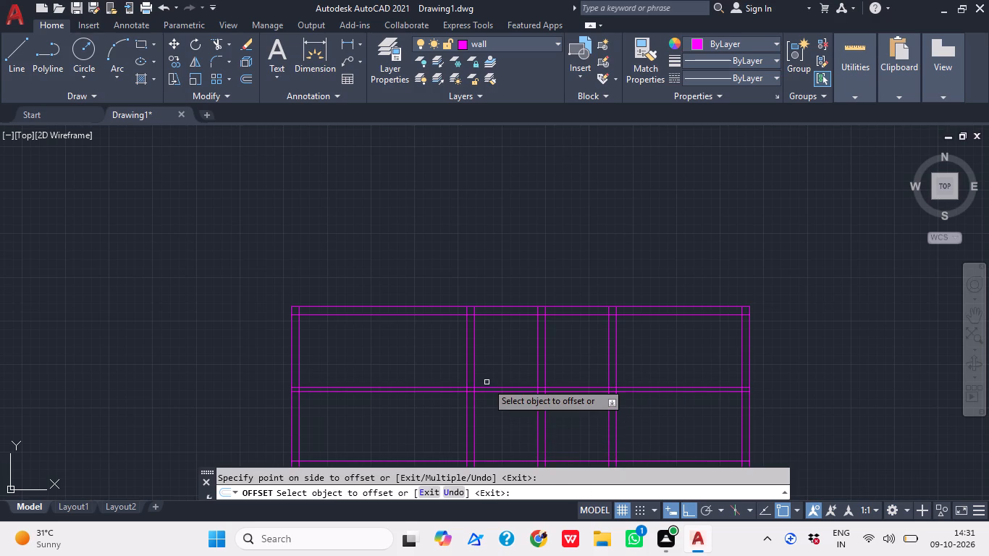
{"action": "scroll", "coordinate": [519, 421], "scroll_direction": "down", "scroll_amount": 1}
{"action": "middle_click_drag", "start_coordinate": [534, 442], "coordinate": [509, 452]}
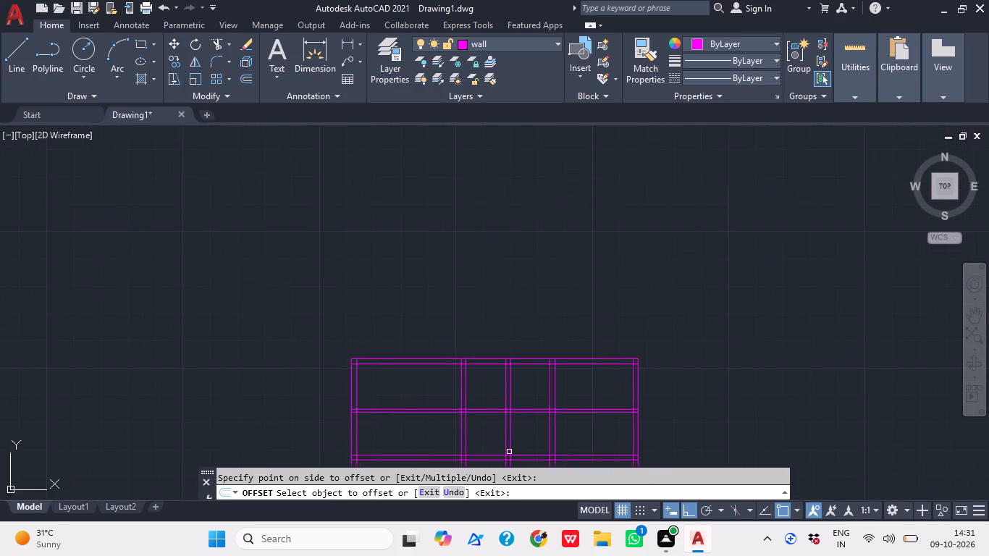
{"action": "key", "text": "space"}
{"action": "key", "text": "space"}
{"action": "middle_click", "coordinate": [522, 395]}
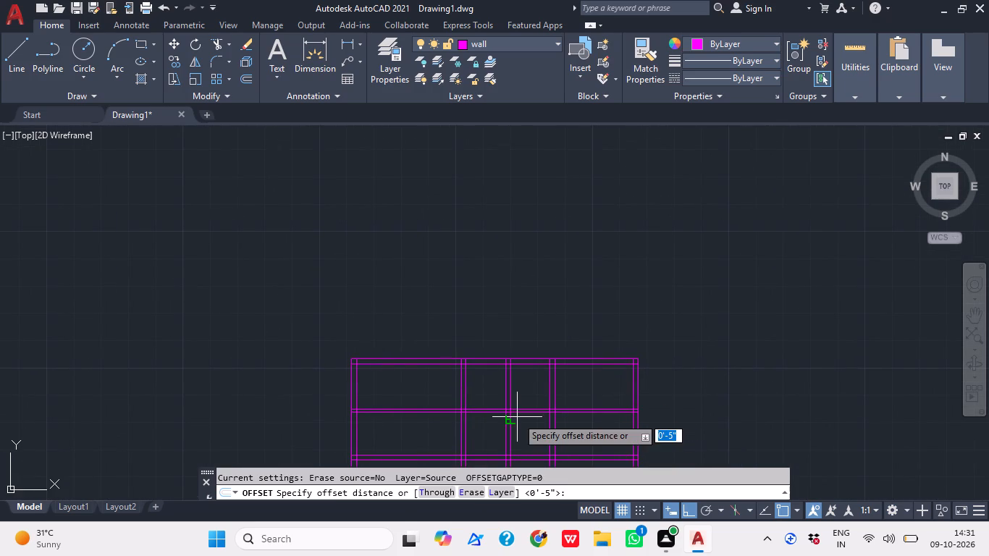
{"action": "key", "text": "Escape"}
Trim the 4.5" partition lines out of the third and fourth spaces and from inside the third interior wall and right outer wall.
{"action": "key", "text": "t"}
{"action": "type", "text": "r"}
{"action": "key", "text": "space"}
{"action": "left_click", "coordinate": [527, 425]}
{"action": "left_click", "coordinate": [526, 399]}
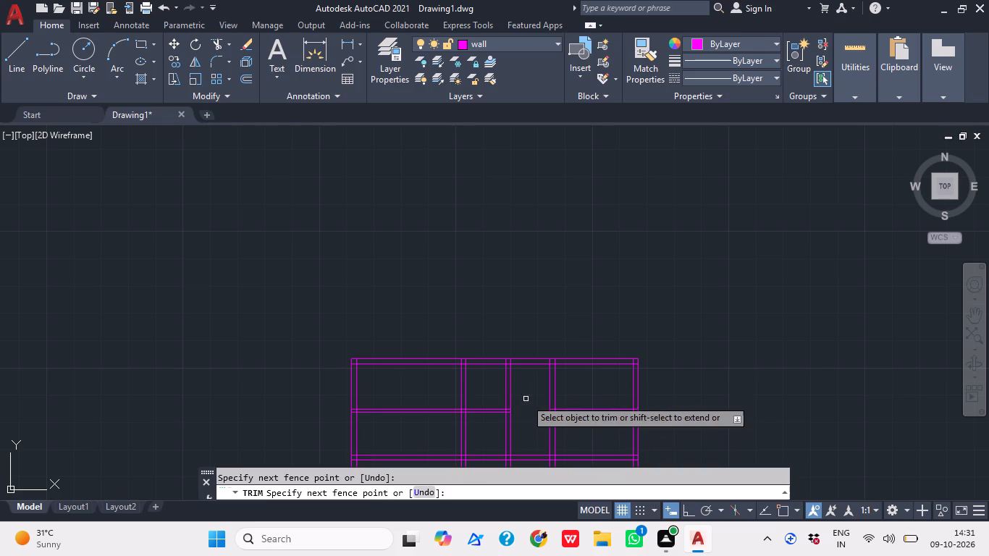
{"action": "left_click", "coordinate": [565, 419]}
{"action": "left_click", "coordinate": [565, 405]}
{"action": "scroll", "coordinate": [550, 418], "scroll_direction": "up", "scroll_amount": 8}
{"action": "left_click_drag", "start_coordinate": [548, 401], "coordinate": [542, 392]}
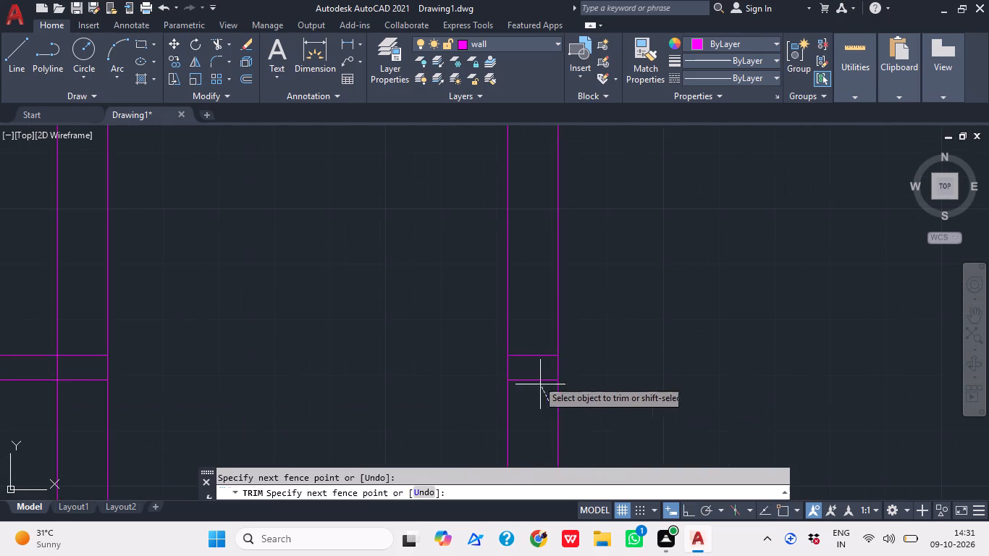
{"action": "left_click", "coordinate": [525, 347]}
{"action": "scroll", "coordinate": [551, 356], "scroll_direction": "down", "scroll_amount": 1}
{"action": "scroll", "coordinate": [557, 362], "scroll_direction": "up", "scroll_amount": 1}
{"action": "scroll", "coordinate": [563, 366], "scroll_direction": "down", "scroll_amount": 2}
{"action": "scroll", "coordinate": [655, 370], "scroll_direction": "up", "scroll_amount": 1}
{"action": "scroll", "coordinate": [655, 370], "scroll_direction": "down", "scroll_amount": 1}
{"action": "middle_click_drag", "start_coordinate": [666, 370], "coordinate": [486, 403]}
{"action": "scroll", "coordinate": [669, 390], "scroll_direction": "up", "scroll_amount": 1}
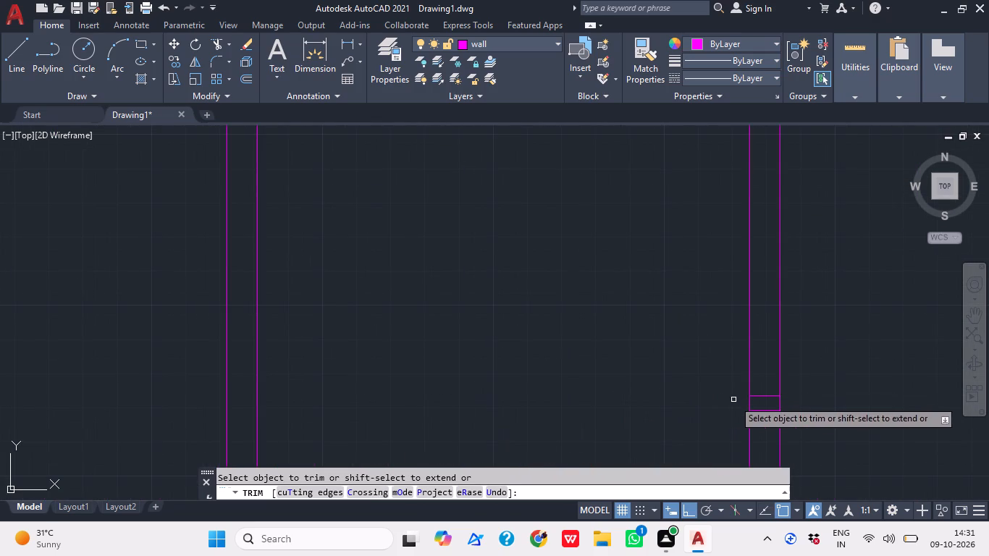
{"action": "left_click", "coordinate": [762, 421]}
{"action": "left_click", "coordinate": [765, 406]}
{"action": "left_click", "coordinate": [767, 403]}
{"action": "left_click", "coordinate": [767, 392]}
Trim the 4.5" partition lines out of the first space and from inside the left outer wall.
{"action": "scroll", "coordinate": [767, 392], "scroll_direction": "down", "scroll_amount": 2}
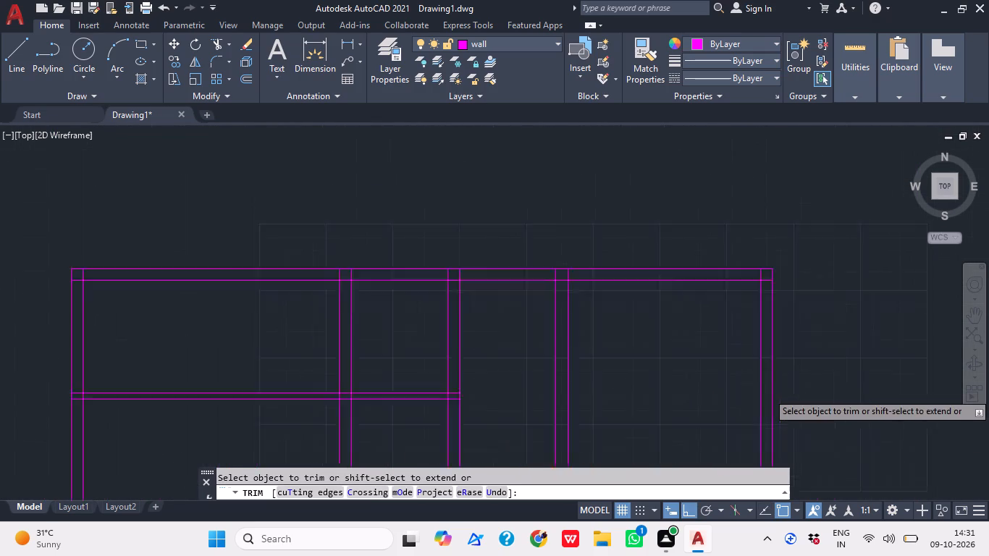
{"action": "scroll", "coordinate": [767, 392], "scroll_direction": "down", "scroll_amount": 2}
{"action": "scroll", "coordinate": [717, 373], "scroll_direction": "up", "scroll_amount": 2}
{"action": "middle_click_drag", "start_coordinate": [628, 388], "coordinate": [809, 340]}
{"action": "left_click", "coordinate": [424, 439]}
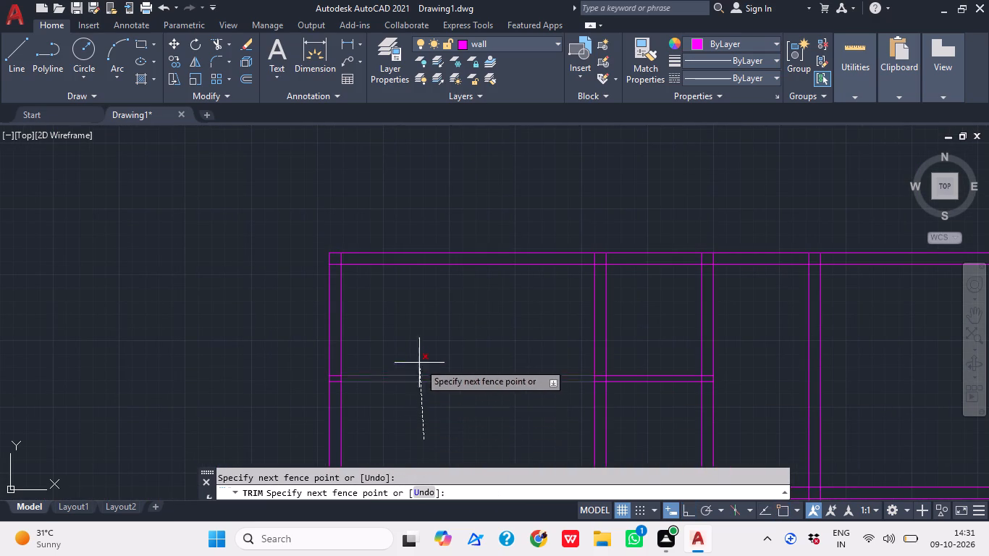
{"action": "left_click", "coordinate": [419, 361]}
{"action": "scroll", "coordinate": [329, 392], "scroll_direction": "up", "scroll_amount": 1}
{"action": "left_click_drag", "start_coordinate": [334, 390], "coordinate": [336, 383]}
{"action": "left_click", "coordinate": [337, 343]}
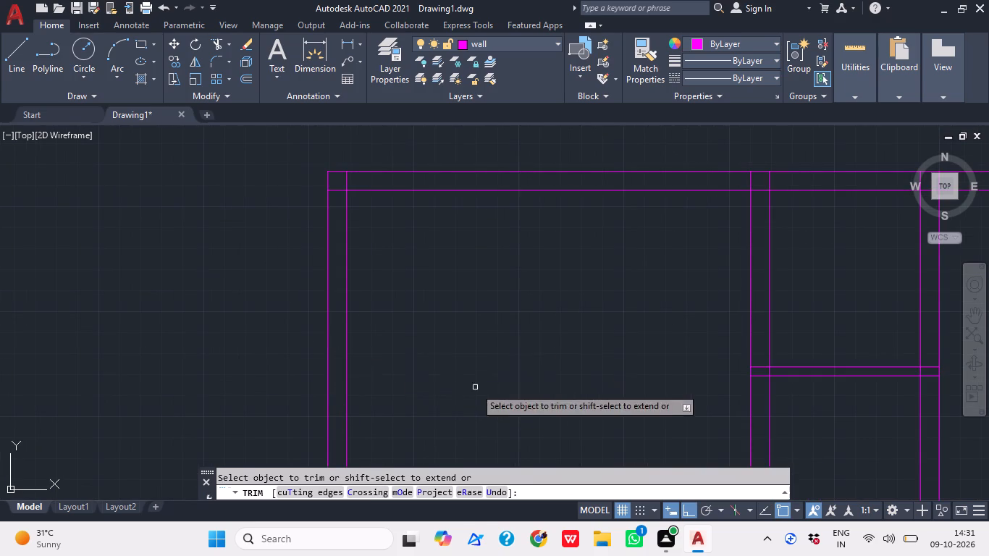
{"action": "scroll", "coordinate": [524, 394], "scroll_direction": "down", "scroll_amount": 2}
{"action": "scroll", "coordinate": [645, 396], "scroll_direction": "up", "scroll_amount": 3}
{"action": "middle_click_drag", "start_coordinate": [682, 387], "coordinate": [541, 426]}
{"action": "key", "text": "Escape"}
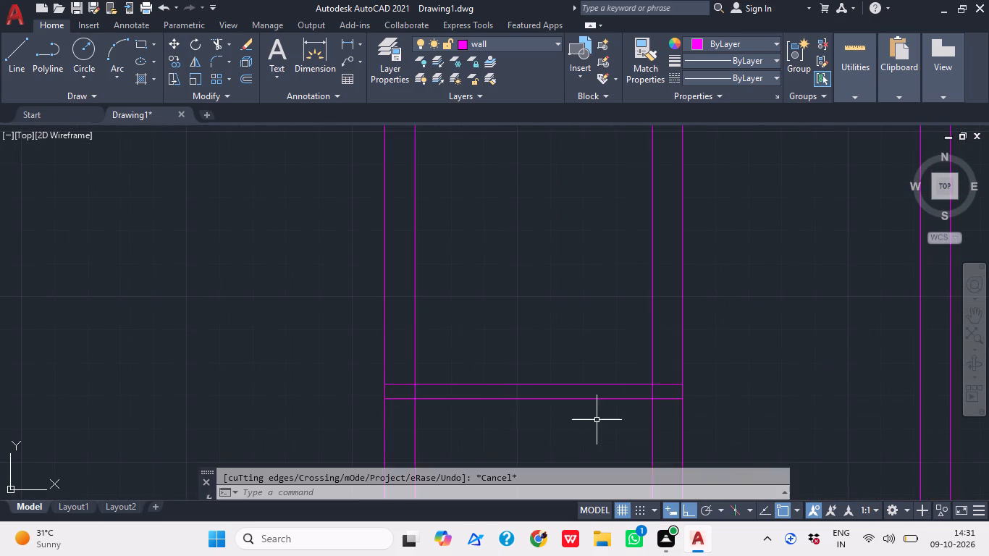
Offset the inner face of the top wall 6' downward to mark another horizontal wall line.
{"action": "middle_click_drag", "start_coordinate": [592, 424], "coordinate": [489, 457]}
{"action": "type", "text": "o 6"}
{"action": "key", "text": "apostrophe"}
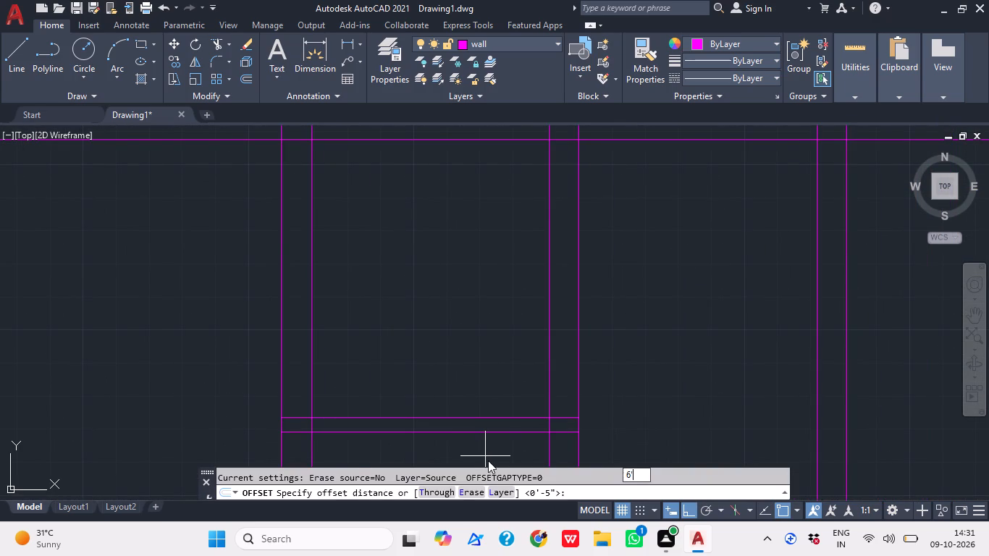
{"action": "key", "text": "Return"}
{"action": "scroll", "coordinate": [592, 413], "scroll_direction": "down", "scroll_amount": 1}
{"action": "middle_click_drag", "start_coordinate": [592, 415], "coordinate": [287, 471]}
{"action": "left_click", "coordinate": [366, 299]}
{"action": "left_click", "coordinate": [350, 372]}
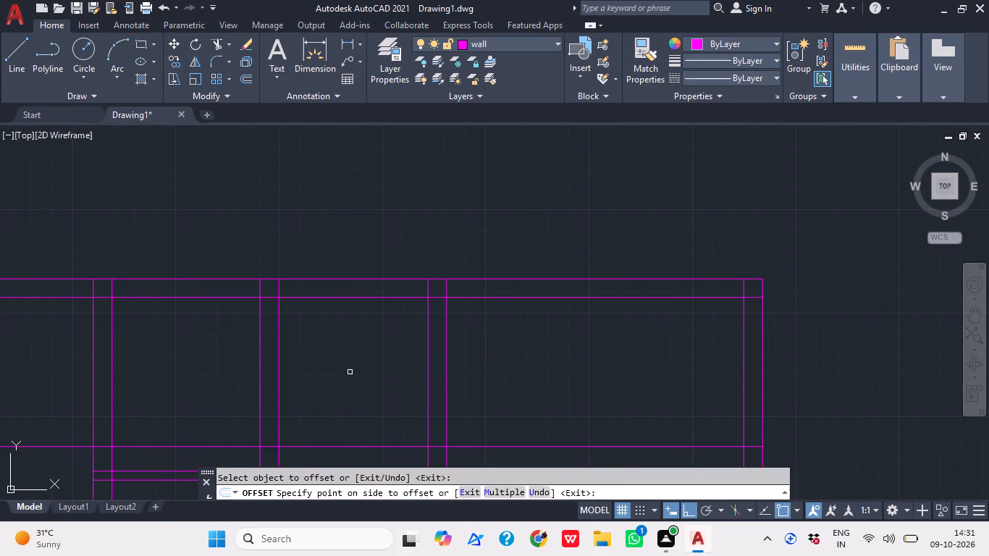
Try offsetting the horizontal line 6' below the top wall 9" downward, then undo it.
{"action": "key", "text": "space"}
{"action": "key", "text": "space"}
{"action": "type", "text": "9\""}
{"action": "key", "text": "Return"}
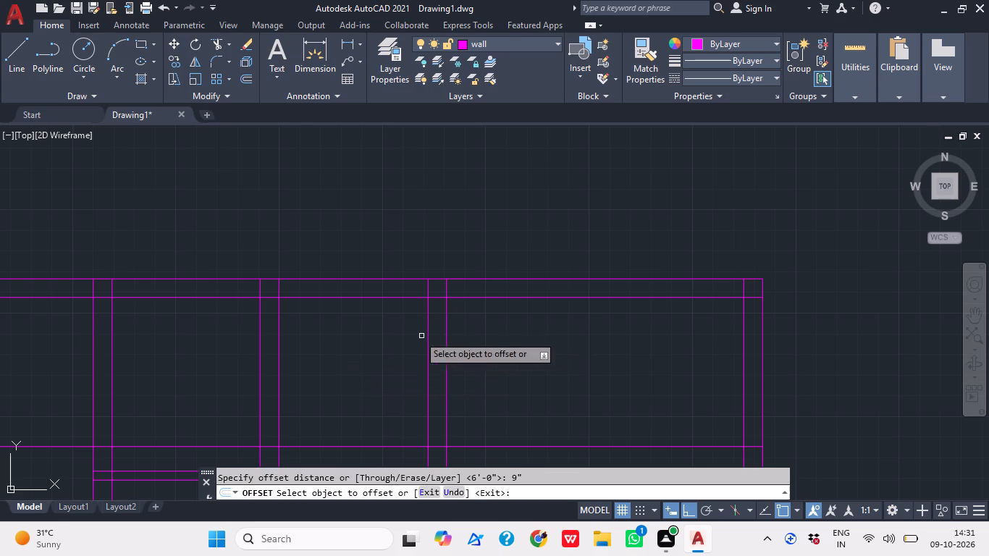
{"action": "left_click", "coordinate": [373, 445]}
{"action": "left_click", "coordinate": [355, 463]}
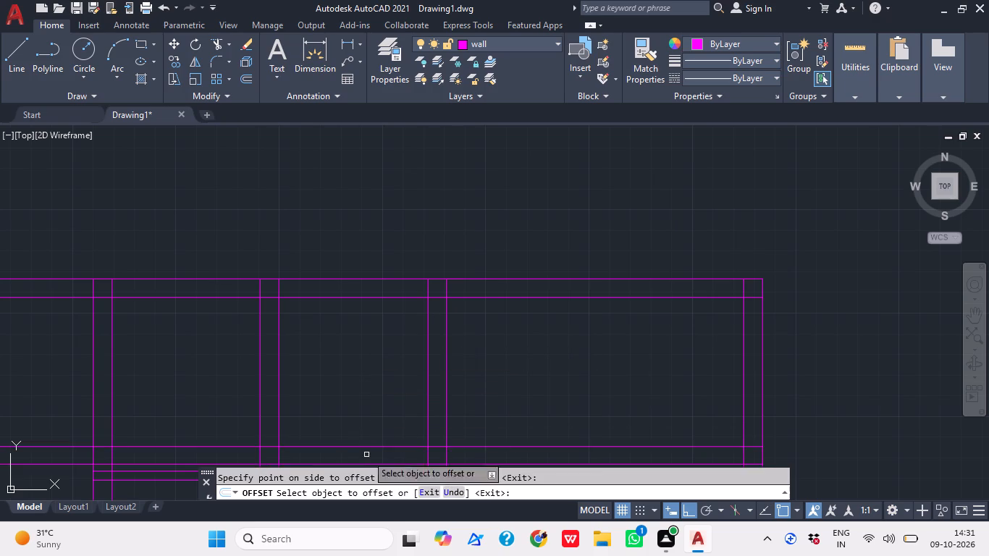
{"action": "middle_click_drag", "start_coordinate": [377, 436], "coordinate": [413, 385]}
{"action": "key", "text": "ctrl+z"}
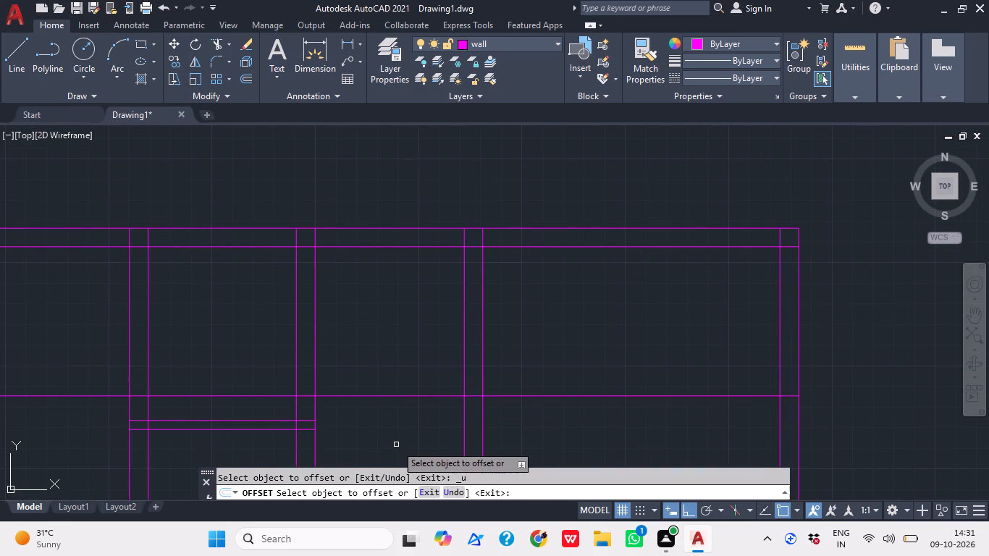
Offset the horizontal line 6' below the top wall 4.5" downward to form a second thin partition.
{"action": "key", "text": "space"}
{"action": "key", "text": "space"}
{"action": "type", "text": "4.5\""}
{"action": "key", "text": "Return"}
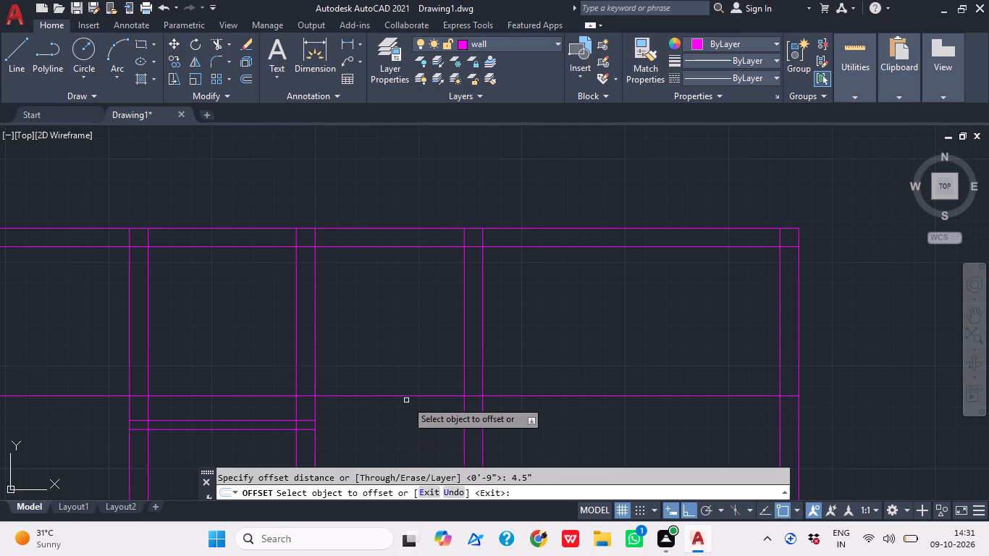
{"action": "left_click", "coordinate": [408, 397]}
{"action": "left_click", "coordinate": [403, 439]}
{"action": "key", "text": "Escape"}
Trim the new 4.5" partition lines out of the first, second and fourth spaces and from inside the first interior wall.
{"action": "type", "text": "tr"}
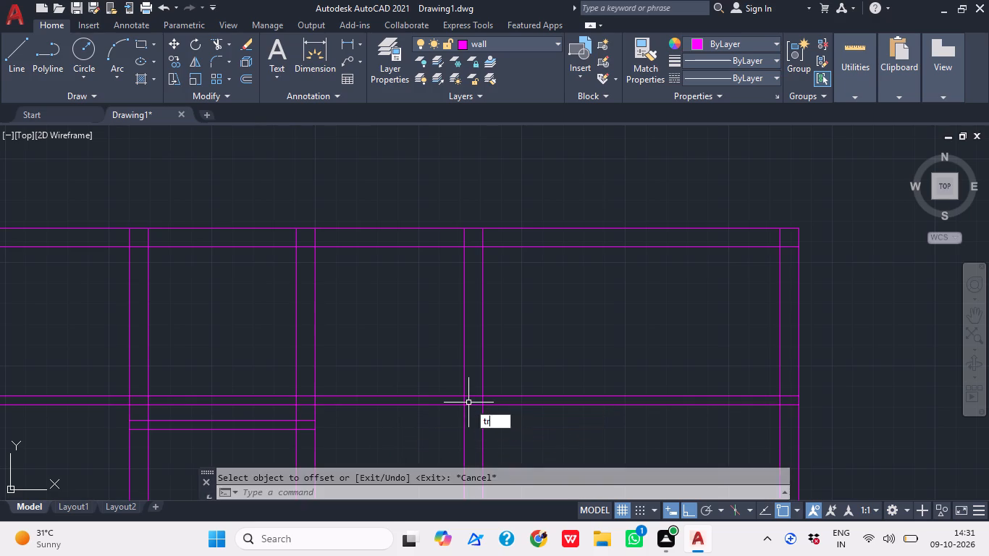
{"action": "key", "text": "space"}
{"action": "left_click", "coordinate": [84, 414]}
{"action": "left_click_drag", "start_coordinate": [80, 373], "coordinate": [93, 371]}
{"action": "left_click", "coordinate": [621, 404]}
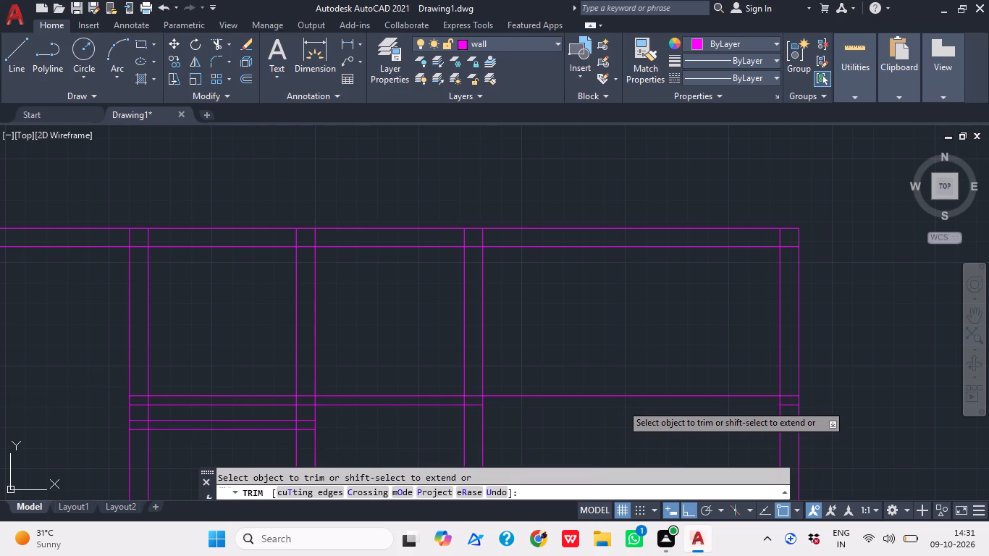
{"action": "left_click_drag", "start_coordinate": [605, 371], "coordinate": [603, 388]}
{"action": "left_click", "coordinate": [590, 409]}
{"action": "left_click", "coordinate": [247, 404]}
{"action": "left_click", "coordinate": [245, 382]}
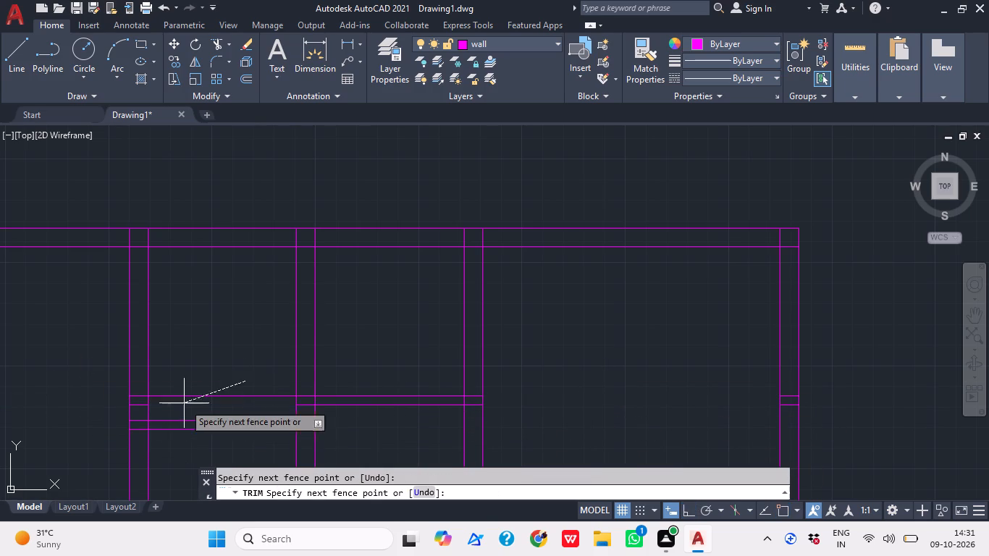
{"action": "left_click", "coordinate": [214, 400]}
{"action": "scroll", "coordinate": [147, 410], "scroll_direction": "up", "scroll_amount": 2}
{"action": "left_click", "coordinate": [122, 412]}
{"action": "left_click", "coordinate": [143, 362]}
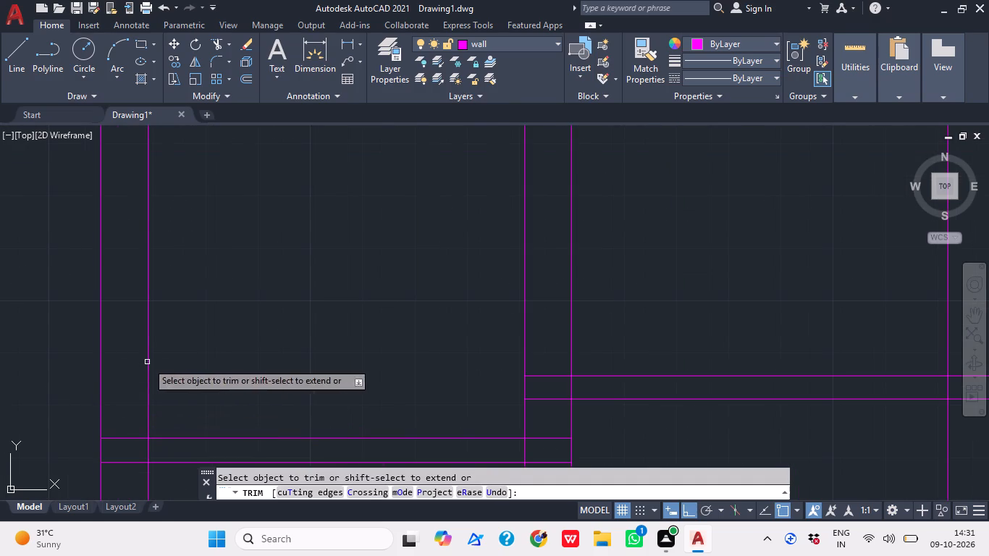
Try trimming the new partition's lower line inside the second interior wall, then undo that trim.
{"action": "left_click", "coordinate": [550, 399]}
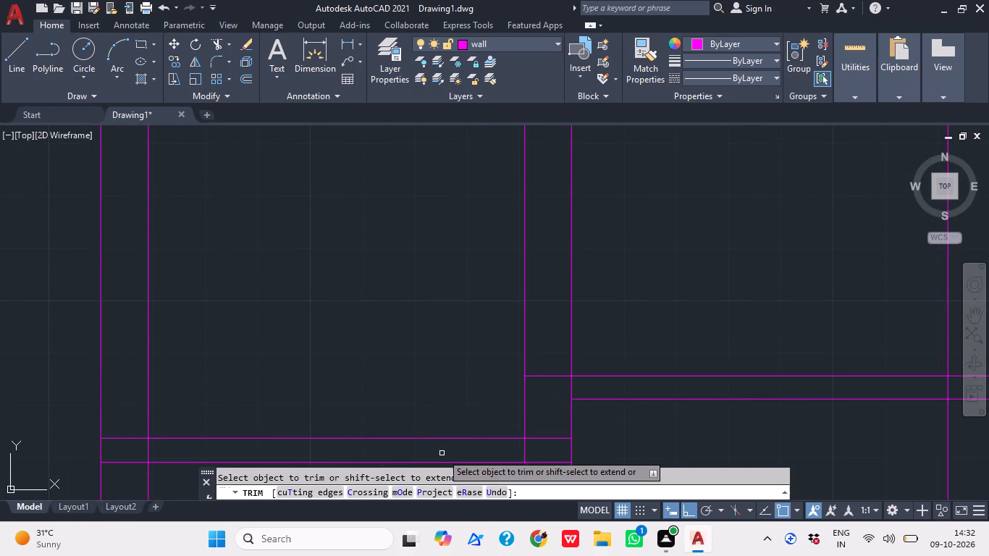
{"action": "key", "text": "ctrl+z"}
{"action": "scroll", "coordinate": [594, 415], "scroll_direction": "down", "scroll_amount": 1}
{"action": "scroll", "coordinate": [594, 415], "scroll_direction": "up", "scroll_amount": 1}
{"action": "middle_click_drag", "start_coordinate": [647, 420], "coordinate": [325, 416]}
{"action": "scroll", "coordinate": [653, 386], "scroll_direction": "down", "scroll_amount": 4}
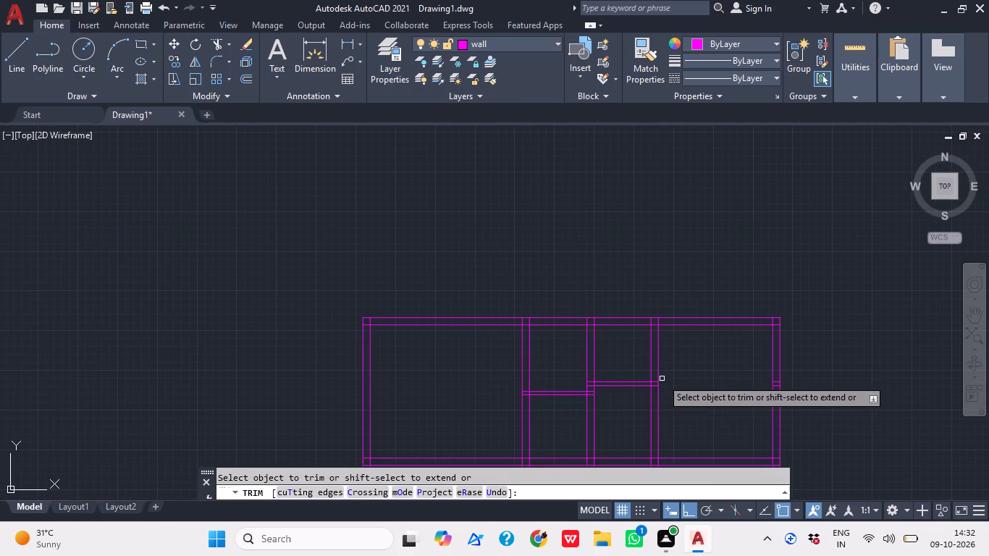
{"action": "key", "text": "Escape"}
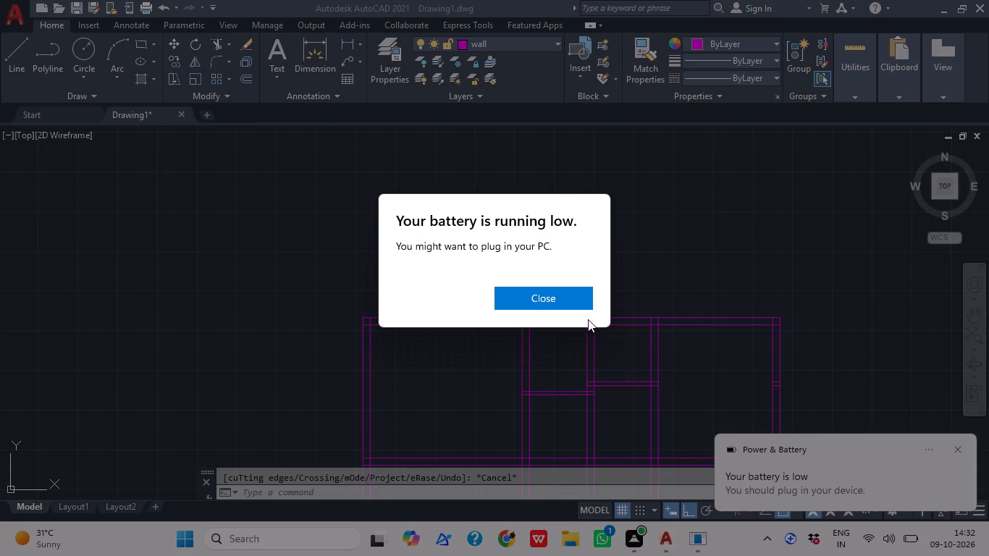
Dismiss the low-battery notice.
{"action": "left_click", "coordinate": [560, 288]}
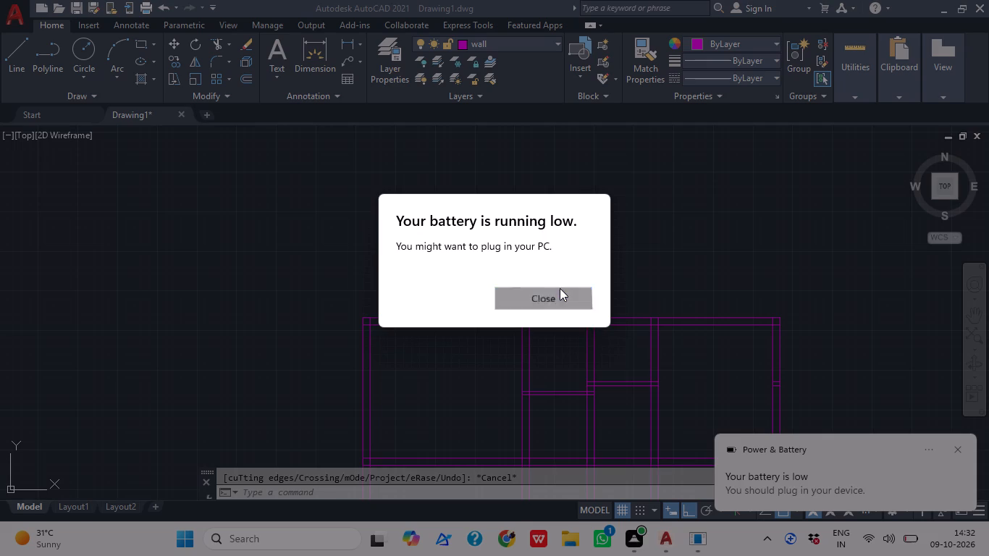
Trim the leftover partition line stubs from inside the right outer wall.
{"action": "middle_click_drag", "start_coordinate": [695, 356], "coordinate": [657, 295]}
{"action": "middle_click_drag", "start_coordinate": [673, 354], "coordinate": [649, 316]}
{"action": "middle_click_drag", "start_coordinate": [696, 334], "coordinate": [662, 331]}
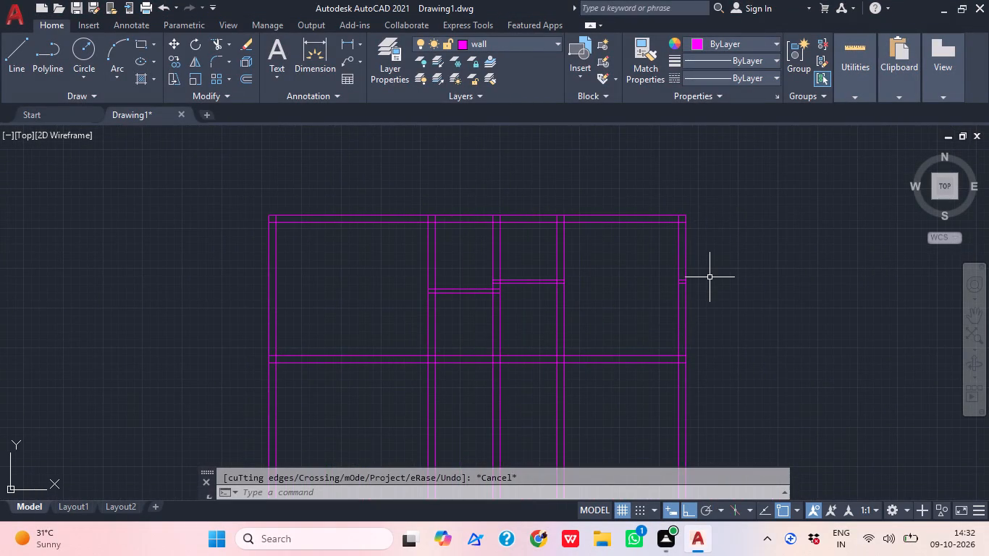
{"action": "type", "text": "tr"}
{"action": "scroll", "coordinate": [710, 277], "scroll_direction": "up", "scroll_amount": 3}
{"action": "key", "text": "space"}
{"action": "left_click", "coordinate": [589, 303]}
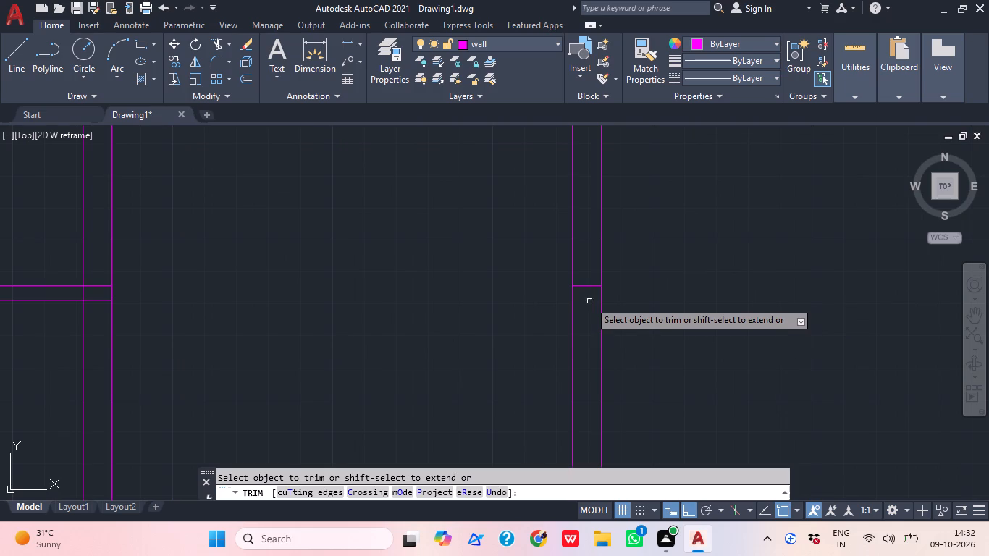
{"action": "left_click", "coordinate": [584, 279]}
{"action": "left_click", "coordinate": [582, 317]}
Trim the overlapping inner wall lines at the building's upper-left corner to leave a clean wall corner.
{"action": "scroll", "coordinate": [626, 268], "scroll_direction": "down", "scroll_amount": 3}
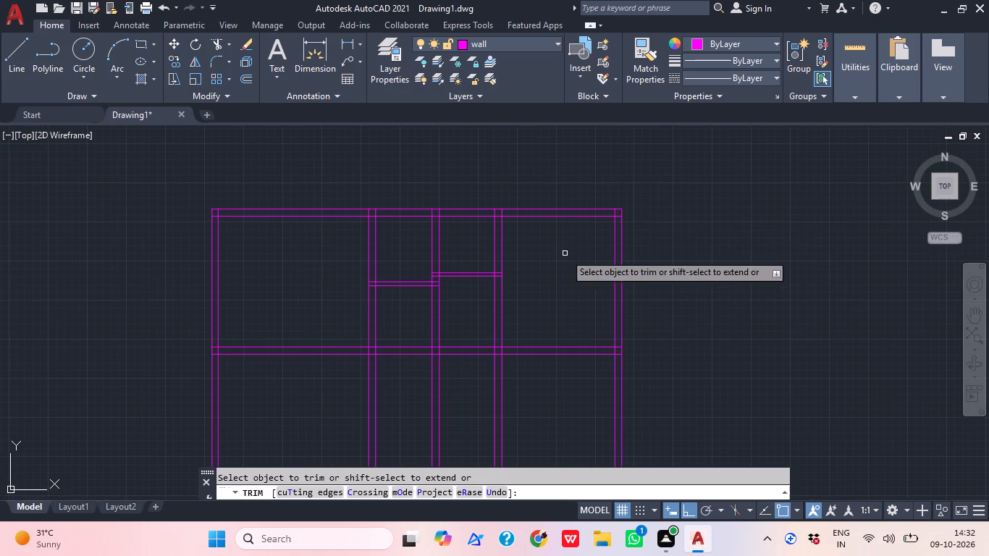
{"action": "middle_click_drag", "start_coordinate": [584, 277], "coordinate": [674, 363]}
{"action": "scroll", "coordinate": [324, 308], "scroll_direction": "up", "scroll_amount": 3}
{"action": "left_click", "coordinate": [293, 295]}
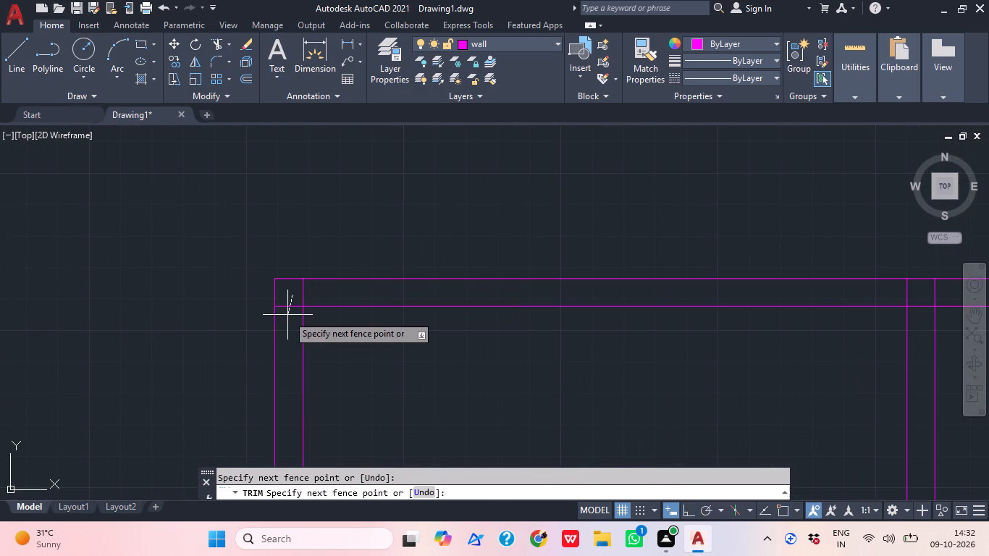
{"action": "left_click", "coordinate": [285, 319]}
{"action": "left_click", "coordinate": [285, 291]}
{"action": "left_click", "coordinate": [332, 296]}
Trim the crossing lines where the first and second interior walls meet the top wall, opening both junctions.
{"action": "scroll", "coordinate": [395, 303], "scroll_direction": "down", "scroll_amount": 2}
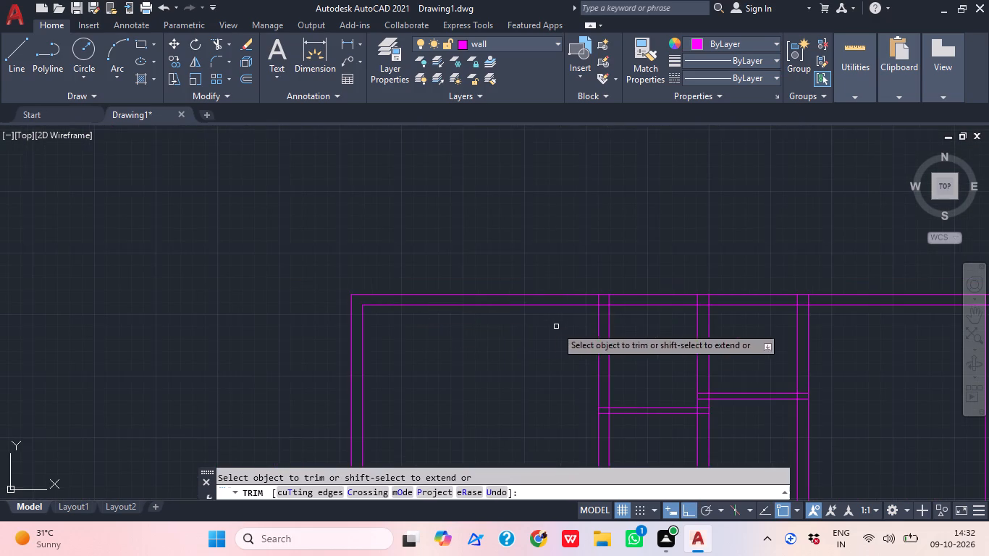
{"action": "middle_click_drag", "start_coordinate": [568, 334], "coordinate": [521, 331]}
{"action": "scroll", "coordinate": [582, 291], "scroll_direction": "up", "scroll_amount": 2}
{"action": "left_click_drag", "start_coordinate": [484, 306], "coordinate": [492, 307]}
{"action": "left_click_drag", "start_coordinate": [620, 311], "coordinate": [607, 311]}
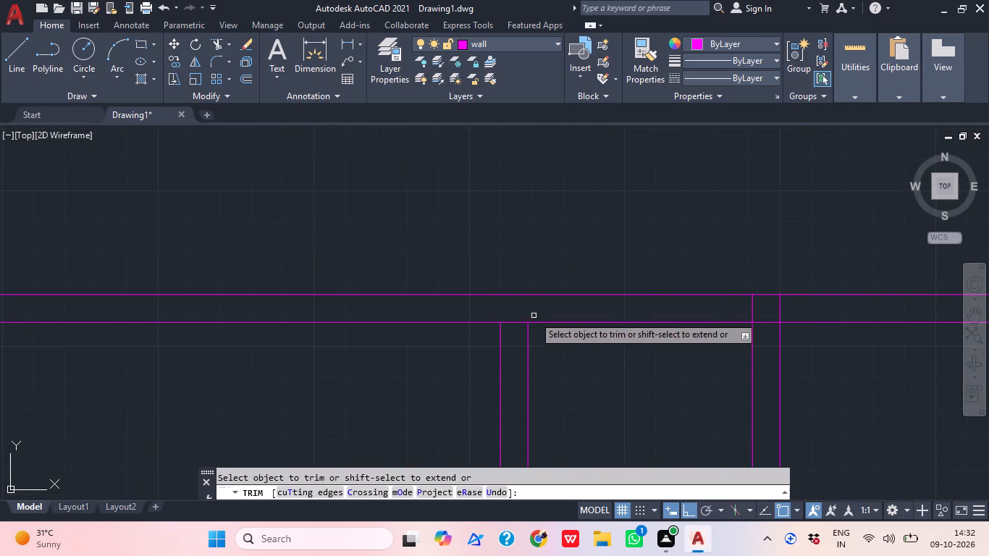
{"action": "left_click", "coordinate": [518, 319]}
{"action": "left_click", "coordinate": [511, 338]}
{"action": "left_click", "coordinate": [691, 301]}
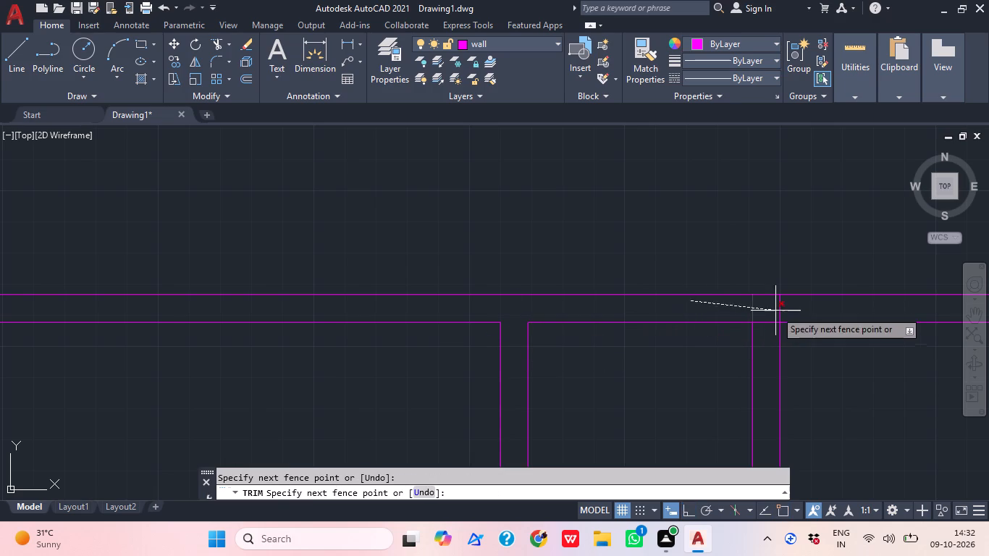
{"action": "left_click", "coordinate": [802, 305]}
{"action": "left_click", "coordinate": [764, 327]}
{"action": "left_click", "coordinate": [764, 315]}
Trim the overlapping lines at the upper-right corner and where the third interior wall meets the top wall.
{"action": "middle_click_drag", "start_coordinate": [783, 331], "coordinate": [331, 412]}
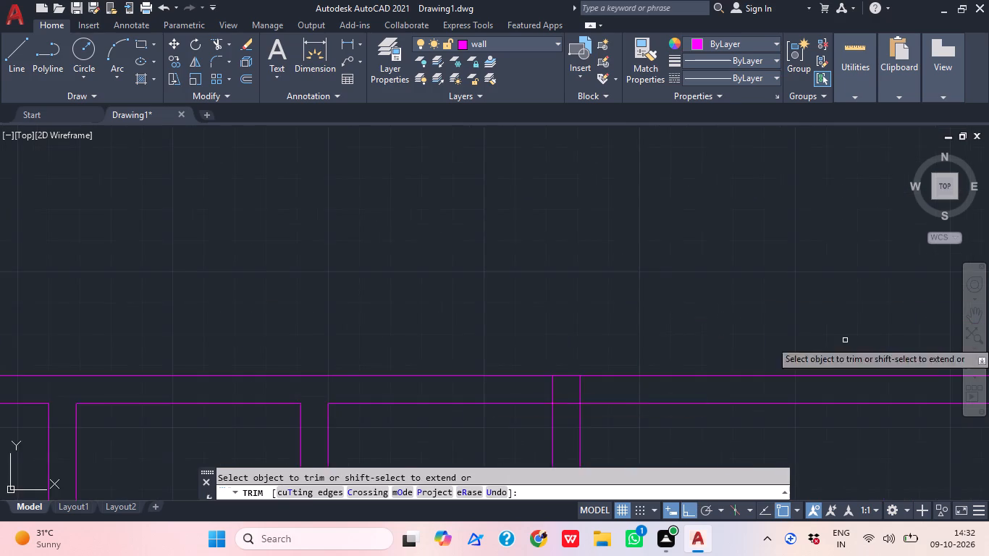
{"action": "middle_click_drag", "start_coordinate": [843, 342], "coordinate": [581, 324]}
{"action": "left_click", "coordinate": [767, 369]}
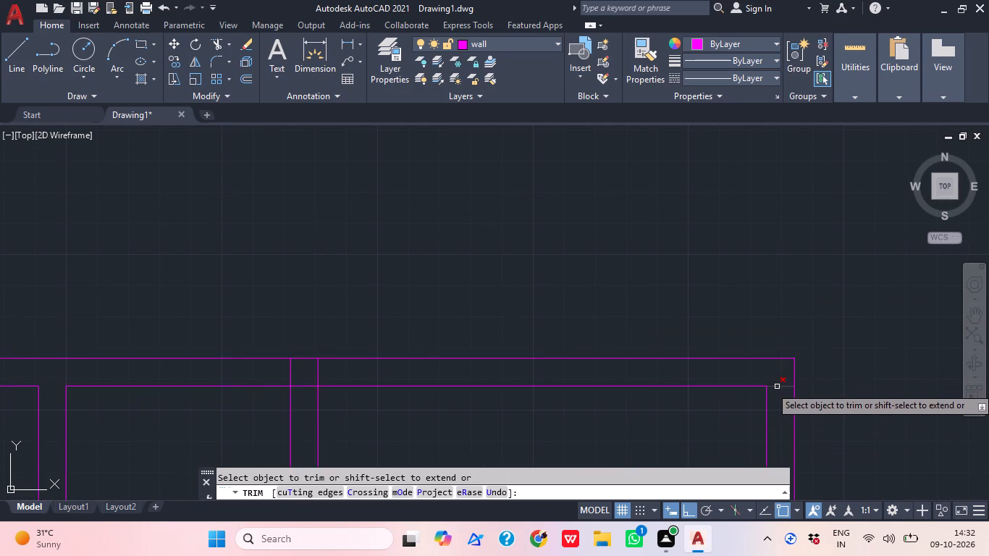
{"action": "left_click", "coordinate": [777, 387]}
{"action": "left_click", "coordinate": [261, 372]}
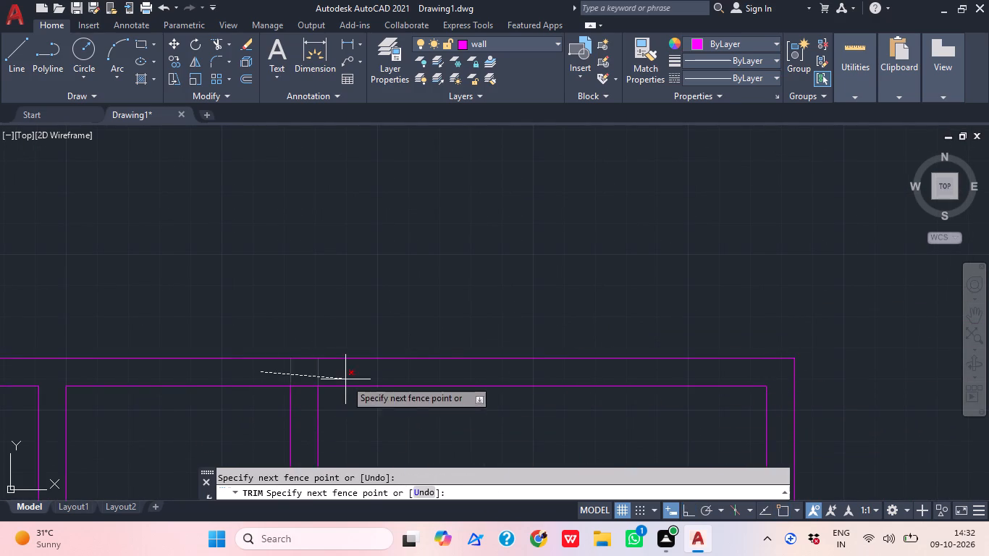
{"action": "left_click", "coordinate": [345, 379]}
{"action": "left_click", "coordinate": [311, 394]}
{"action": "left_click", "coordinate": [307, 382]}
Trim the second space's partition lines inside the first interior wall and open the wall face between them.
{"action": "scroll", "coordinate": [590, 347], "scroll_direction": "down", "scroll_amount": 3}
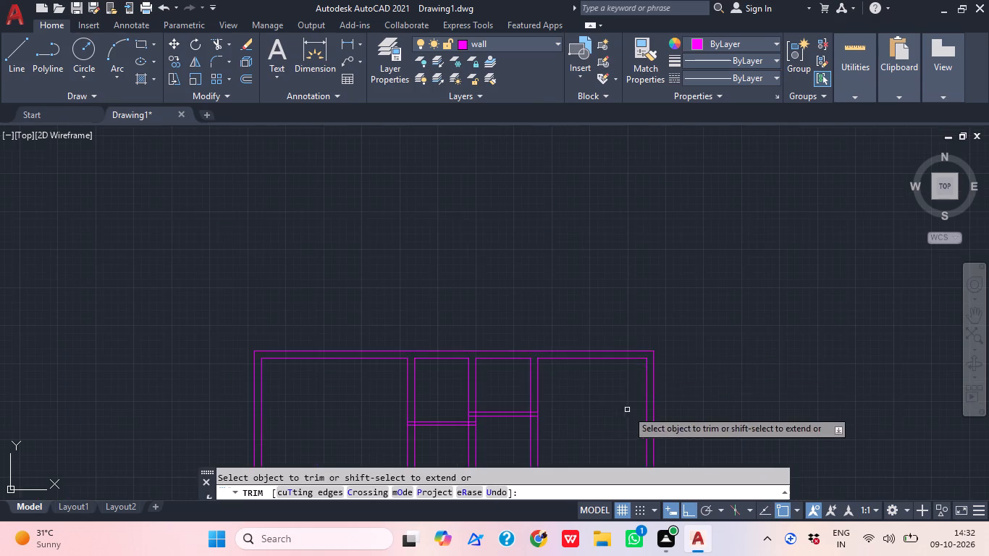
{"action": "middle_click_drag", "start_coordinate": [627, 411], "coordinate": [626, 295]}
{"action": "scroll", "coordinate": [452, 284], "scroll_direction": "up", "scroll_amount": 2}
{"action": "scroll", "coordinate": [354, 328], "scroll_direction": "up", "scroll_amount": 2}
{"action": "left_click", "coordinate": [325, 355]}
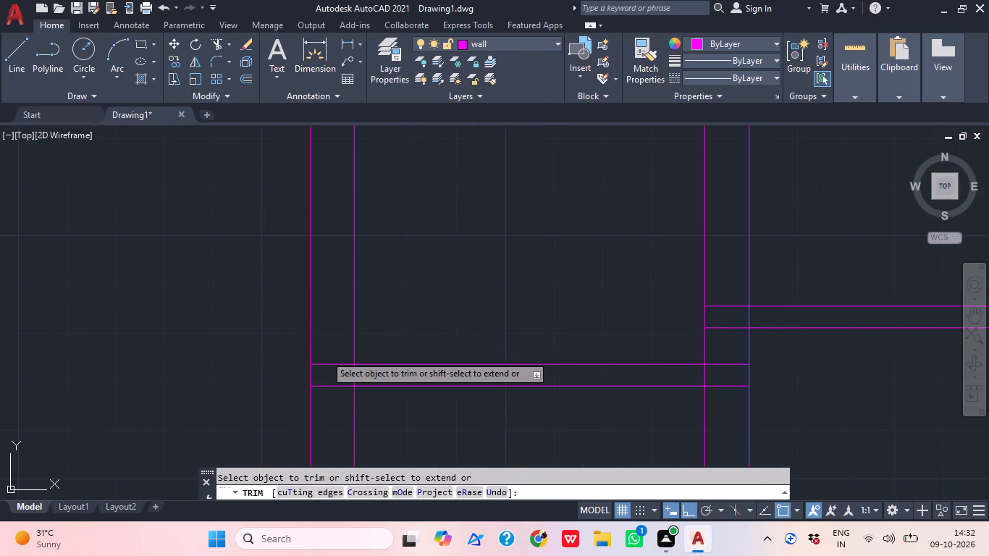
{"action": "left_click", "coordinate": [342, 371]}
{"action": "left_click", "coordinate": [341, 383]}
{"action": "left_click", "coordinate": [333, 395]}
{"action": "left_click", "coordinate": [343, 375]}
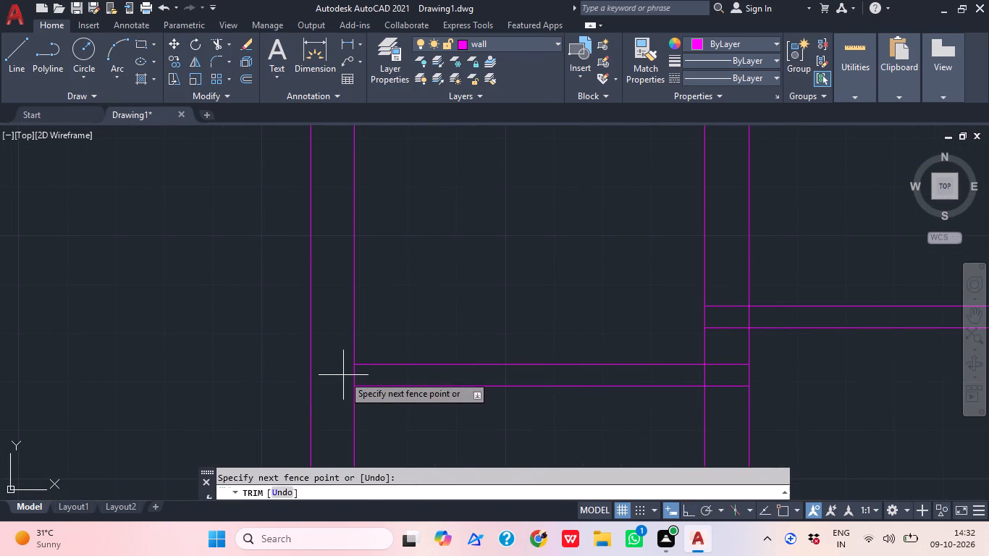
{"action": "left_click", "coordinate": [361, 376]}
Trim the third space's partition lines inside the second interior wall and open the wall face between them.
{"action": "middle_click_drag", "start_coordinate": [539, 343], "coordinate": [223, 345]}
{"action": "scroll", "coordinate": [426, 329], "scroll_direction": "up", "scroll_amount": 2}
{"action": "left_click_drag", "start_coordinate": [383, 350], "coordinate": [383, 339]}
{"action": "left_click_drag", "start_coordinate": [375, 215], "coordinate": [388, 258]}
{"action": "left_click", "coordinate": [390, 305]}
{"action": "left_click", "coordinate": [463, 310]}
Trim the third space's partition lines inside the third interior wall and open the wall face between them.
{"action": "scroll", "coordinate": [468, 290], "scroll_direction": "down", "scroll_amount": 1}
{"action": "scroll", "coordinate": [468, 290], "scroll_direction": "up", "scroll_amount": 1}
{"action": "scroll", "coordinate": [556, 320], "scroll_direction": "down", "scroll_amount": 1}
{"action": "middle_click_drag", "start_coordinate": [552, 322], "coordinate": [225, 329]}
{"action": "middle_click_drag", "start_coordinate": [536, 287], "coordinate": [494, 282]}
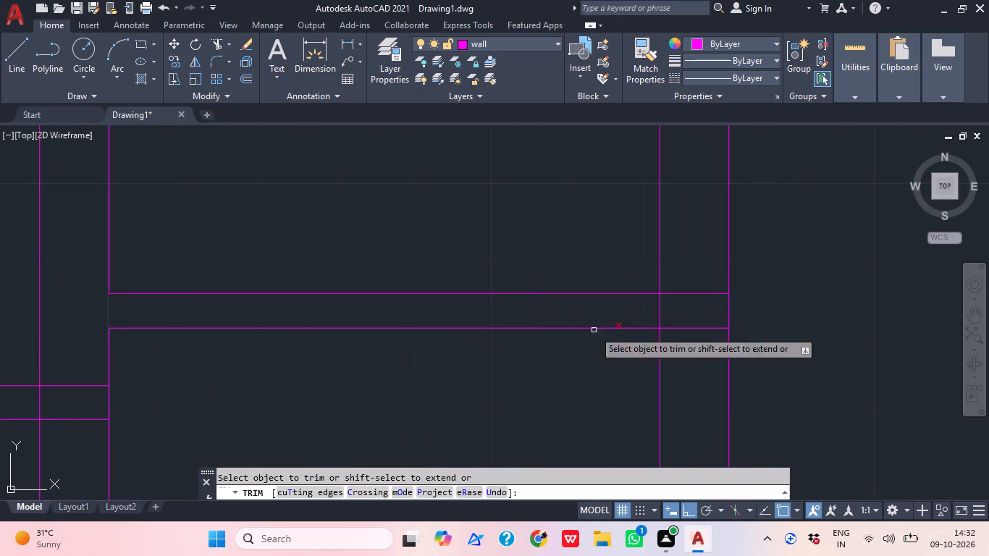
{"action": "left_click", "coordinate": [686, 345]}
{"action": "left_click", "coordinate": [657, 307]}
{"action": "left_click", "coordinate": [689, 324]}
{"action": "left_click", "coordinate": [689, 301]}
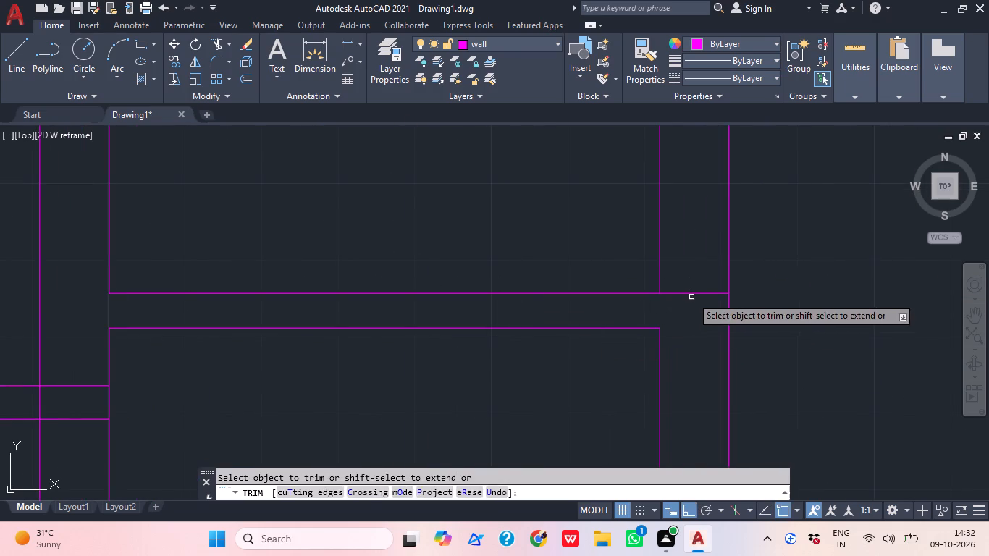
{"action": "left_click_drag", "start_coordinate": [696, 277], "coordinate": [699, 286]}
{"action": "left_click", "coordinate": [699, 295]}
Trim the second space's partition lines inside the second interior wall and open the wall face between them.
{"action": "scroll", "coordinate": [712, 287], "scroll_direction": "down", "scroll_amount": 1}
{"action": "scroll", "coordinate": [712, 287], "scroll_direction": "up", "scroll_amount": 1}
{"action": "scroll", "coordinate": [712, 287], "scroll_direction": "down", "scroll_amount": 2}
{"action": "scroll", "coordinate": [489, 322], "scroll_direction": "up", "scroll_amount": 4}
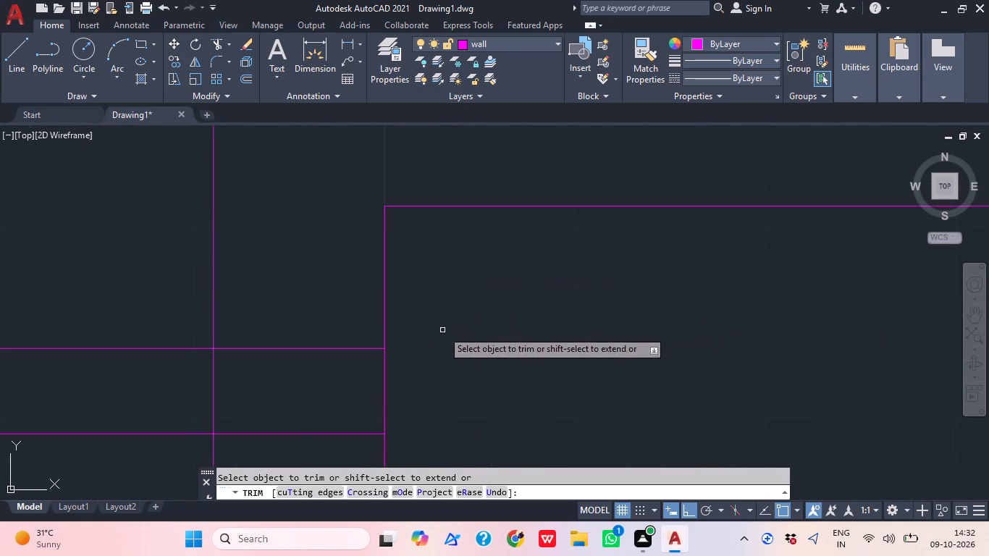
{"action": "left_click", "coordinate": [286, 403]}
{"action": "left_click", "coordinate": [303, 306]}
{"action": "left_click", "coordinate": [337, 483]}
{"action": "left_click_drag", "start_coordinate": [200, 409], "coordinate": [232, 443]}
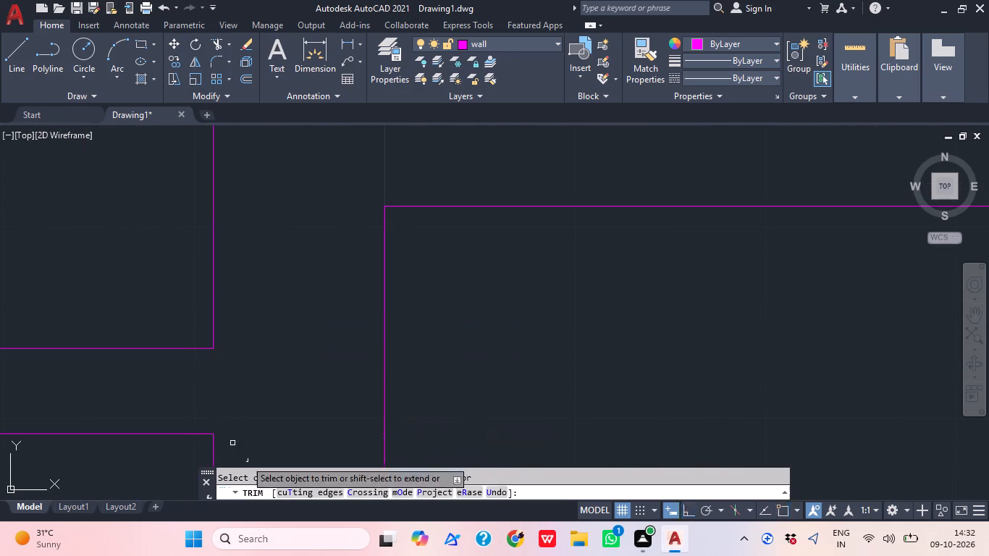
Trim away the first and second interior walls' lines below the 9" horizontal wall that closes the upper rooms.
{"action": "scroll", "coordinate": [440, 303], "scroll_direction": "down", "scroll_amount": 5}
{"action": "scroll", "coordinate": [460, 307], "scroll_direction": "up", "scroll_amount": 2}
{"action": "scroll", "coordinate": [463, 308], "scroll_direction": "down", "scroll_amount": 1}
{"action": "scroll", "coordinate": [722, 340], "scroll_direction": "up", "scroll_amount": 1}
{"action": "scroll", "coordinate": [694, 355], "scroll_direction": "down", "scroll_amount": 4}
{"action": "scroll", "coordinate": [665, 350], "scroll_direction": "up", "scroll_amount": 3}
{"action": "scroll", "coordinate": [665, 350], "scroll_direction": "down", "scroll_amount": 1}
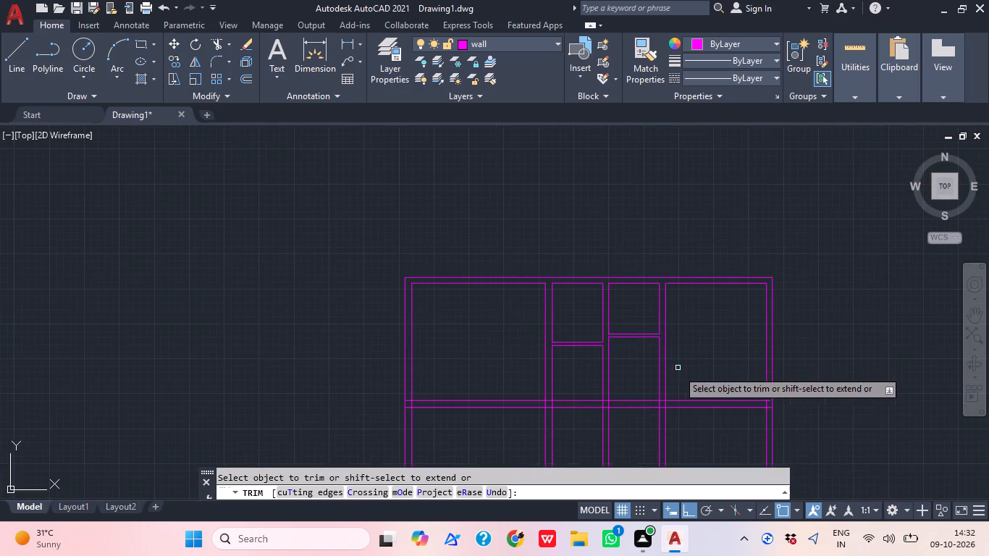
{"action": "scroll", "coordinate": [678, 399], "scroll_direction": "up", "scroll_amount": 2}
{"action": "scroll", "coordinate": [640, 399], "scroll_direction": "down", "scroll_amount": 1}
{"action": "scroll", "coordinate": [640, 399], "scroll_direction": "up", "scroll_amount": 1}
{"action": "middle_click_drag", "start_coordinate": [642, 399], "coordinate": [652, 330]}
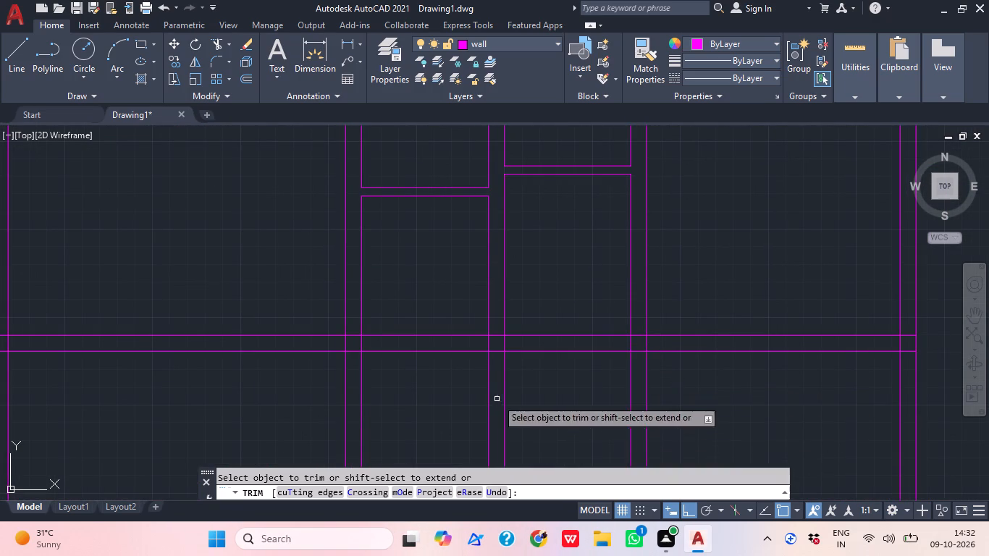
{"action": "middle_click_drag", "start_coordinate": [496, 395], "coordinate": [539, 334]}
{"action": "left_click_drag", "start_coordinate": [544, 393], "coordinate": [536, 389]}
{"action": "left_click_drag", "start_coordinate": [202, 350], "coordinate": [224, 355]}
{"action": "left_click_drag", "start_coordinate": [576, 397], "coordinate": [557, 392]}
{"action": "left_click", "coordinate": [371, 381]}
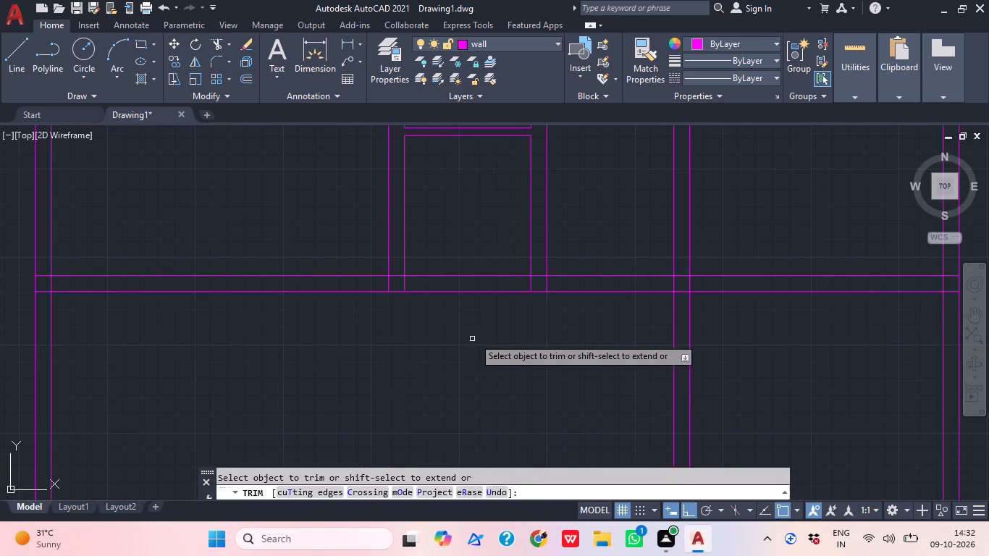
Trim the lines where the second interior wall meets the 9" horizontal wall below it, opening the junction.
{"action": "scroll", "coordinate": [544, 267], "scroll_direction": "up", "scroll_amount": 2}
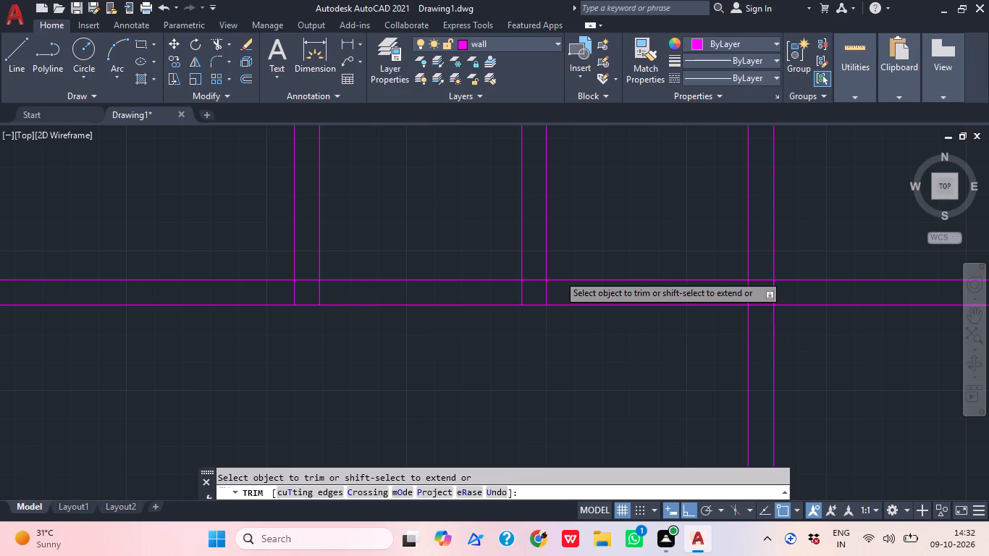
{"action": "scroll", "coordinate": [535, 308], "scroll_direction": "up", "scroll_amount": 1}
{"action": "left_click", "coordinate": [507, 313]}
{"action": "left_click", "coordinate": [444, 306]}
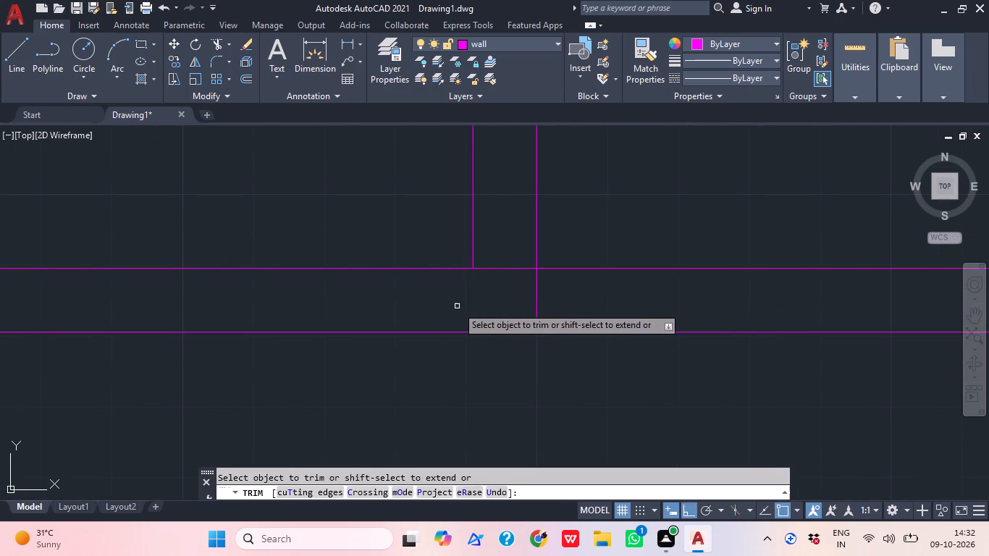
{"action": "left_click", "coordinate": [457, 306]}
{"action": "left_click", "coordinate": [548, 301]}
{"action": "left_click", "coordinate": [516, 287]}
{"action": "left_click", "coordinate": [513, 264]}
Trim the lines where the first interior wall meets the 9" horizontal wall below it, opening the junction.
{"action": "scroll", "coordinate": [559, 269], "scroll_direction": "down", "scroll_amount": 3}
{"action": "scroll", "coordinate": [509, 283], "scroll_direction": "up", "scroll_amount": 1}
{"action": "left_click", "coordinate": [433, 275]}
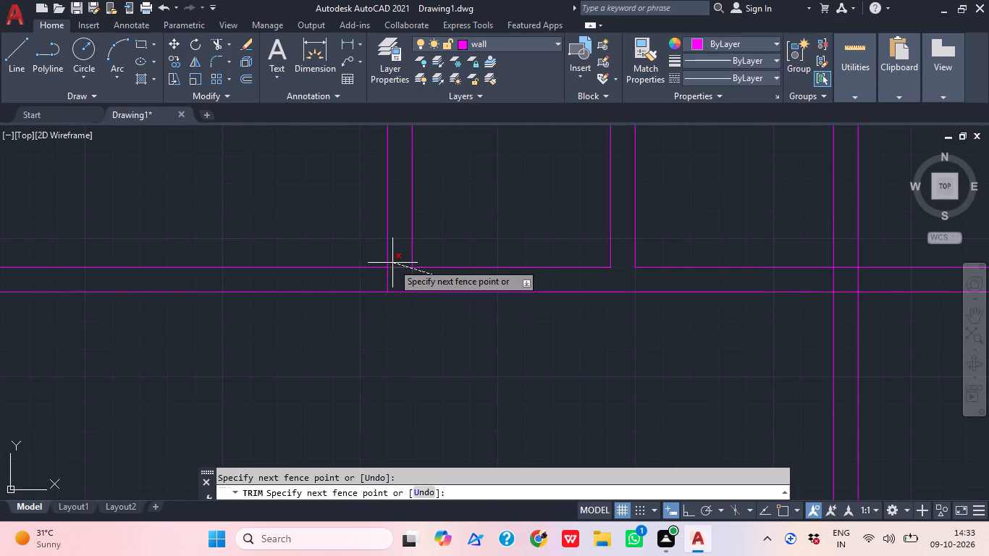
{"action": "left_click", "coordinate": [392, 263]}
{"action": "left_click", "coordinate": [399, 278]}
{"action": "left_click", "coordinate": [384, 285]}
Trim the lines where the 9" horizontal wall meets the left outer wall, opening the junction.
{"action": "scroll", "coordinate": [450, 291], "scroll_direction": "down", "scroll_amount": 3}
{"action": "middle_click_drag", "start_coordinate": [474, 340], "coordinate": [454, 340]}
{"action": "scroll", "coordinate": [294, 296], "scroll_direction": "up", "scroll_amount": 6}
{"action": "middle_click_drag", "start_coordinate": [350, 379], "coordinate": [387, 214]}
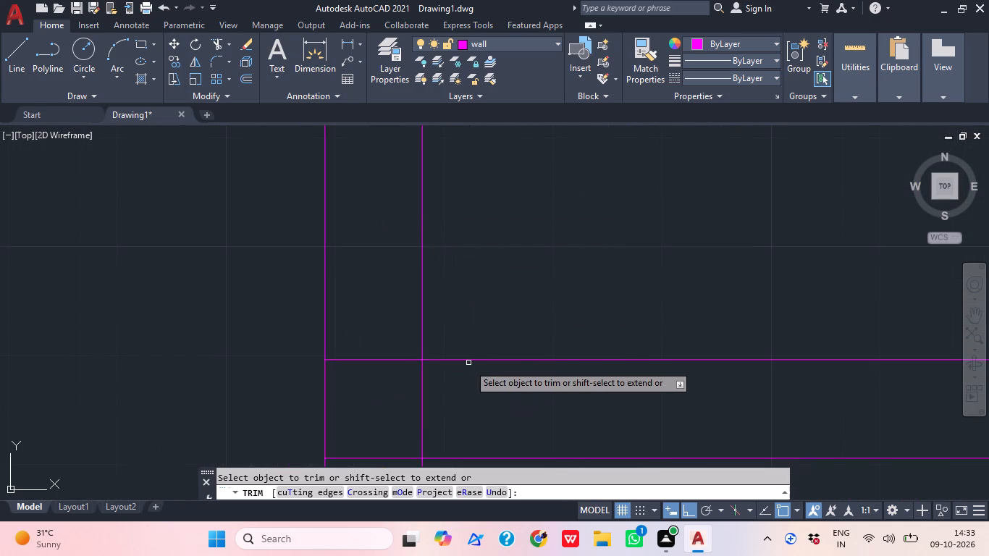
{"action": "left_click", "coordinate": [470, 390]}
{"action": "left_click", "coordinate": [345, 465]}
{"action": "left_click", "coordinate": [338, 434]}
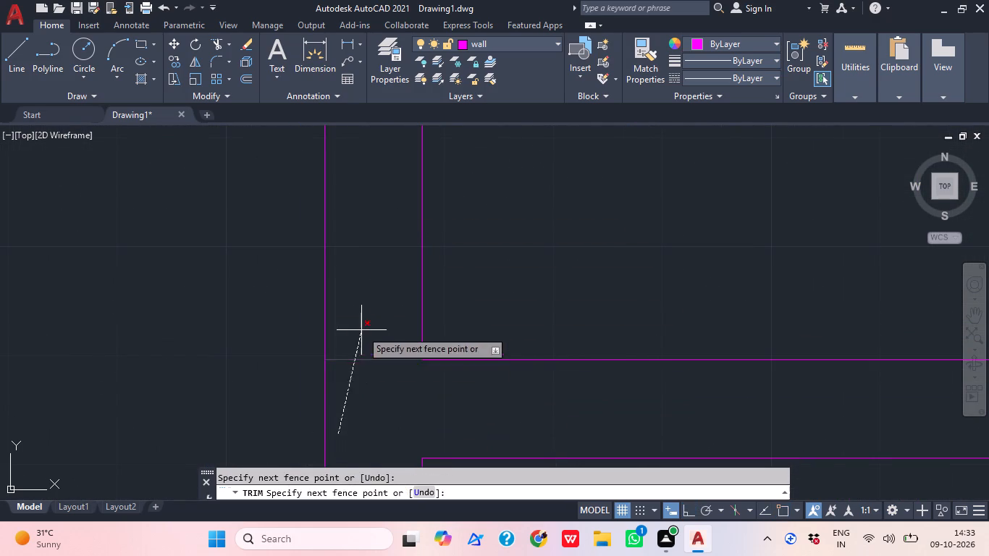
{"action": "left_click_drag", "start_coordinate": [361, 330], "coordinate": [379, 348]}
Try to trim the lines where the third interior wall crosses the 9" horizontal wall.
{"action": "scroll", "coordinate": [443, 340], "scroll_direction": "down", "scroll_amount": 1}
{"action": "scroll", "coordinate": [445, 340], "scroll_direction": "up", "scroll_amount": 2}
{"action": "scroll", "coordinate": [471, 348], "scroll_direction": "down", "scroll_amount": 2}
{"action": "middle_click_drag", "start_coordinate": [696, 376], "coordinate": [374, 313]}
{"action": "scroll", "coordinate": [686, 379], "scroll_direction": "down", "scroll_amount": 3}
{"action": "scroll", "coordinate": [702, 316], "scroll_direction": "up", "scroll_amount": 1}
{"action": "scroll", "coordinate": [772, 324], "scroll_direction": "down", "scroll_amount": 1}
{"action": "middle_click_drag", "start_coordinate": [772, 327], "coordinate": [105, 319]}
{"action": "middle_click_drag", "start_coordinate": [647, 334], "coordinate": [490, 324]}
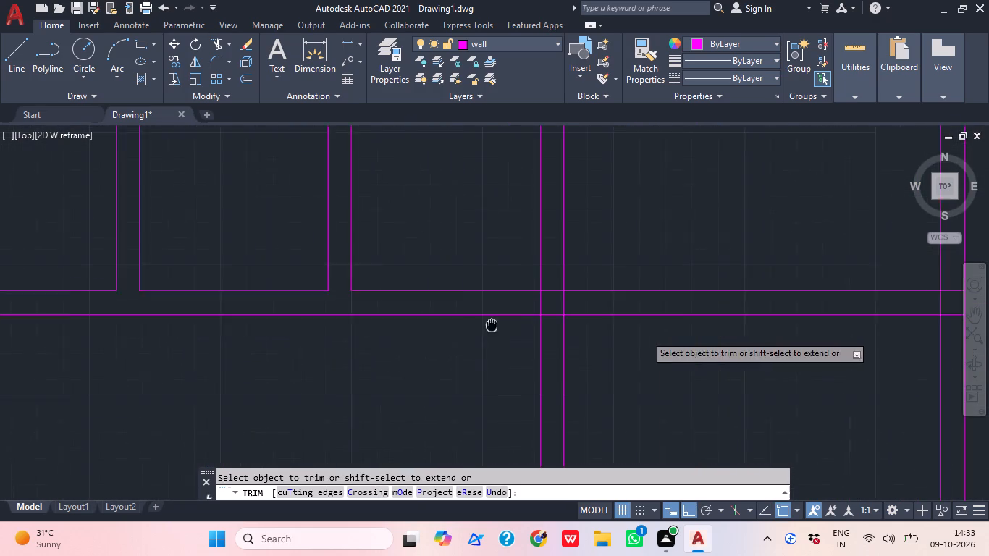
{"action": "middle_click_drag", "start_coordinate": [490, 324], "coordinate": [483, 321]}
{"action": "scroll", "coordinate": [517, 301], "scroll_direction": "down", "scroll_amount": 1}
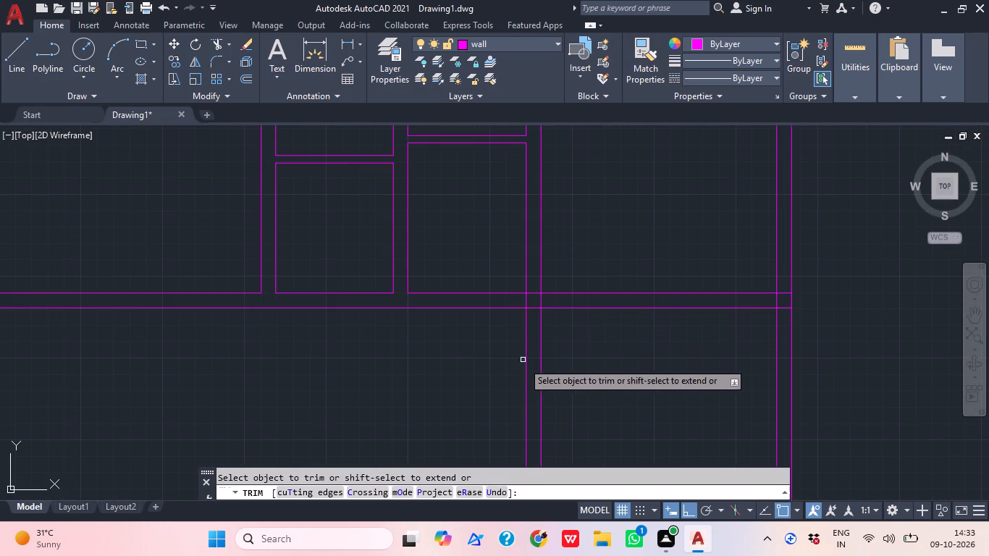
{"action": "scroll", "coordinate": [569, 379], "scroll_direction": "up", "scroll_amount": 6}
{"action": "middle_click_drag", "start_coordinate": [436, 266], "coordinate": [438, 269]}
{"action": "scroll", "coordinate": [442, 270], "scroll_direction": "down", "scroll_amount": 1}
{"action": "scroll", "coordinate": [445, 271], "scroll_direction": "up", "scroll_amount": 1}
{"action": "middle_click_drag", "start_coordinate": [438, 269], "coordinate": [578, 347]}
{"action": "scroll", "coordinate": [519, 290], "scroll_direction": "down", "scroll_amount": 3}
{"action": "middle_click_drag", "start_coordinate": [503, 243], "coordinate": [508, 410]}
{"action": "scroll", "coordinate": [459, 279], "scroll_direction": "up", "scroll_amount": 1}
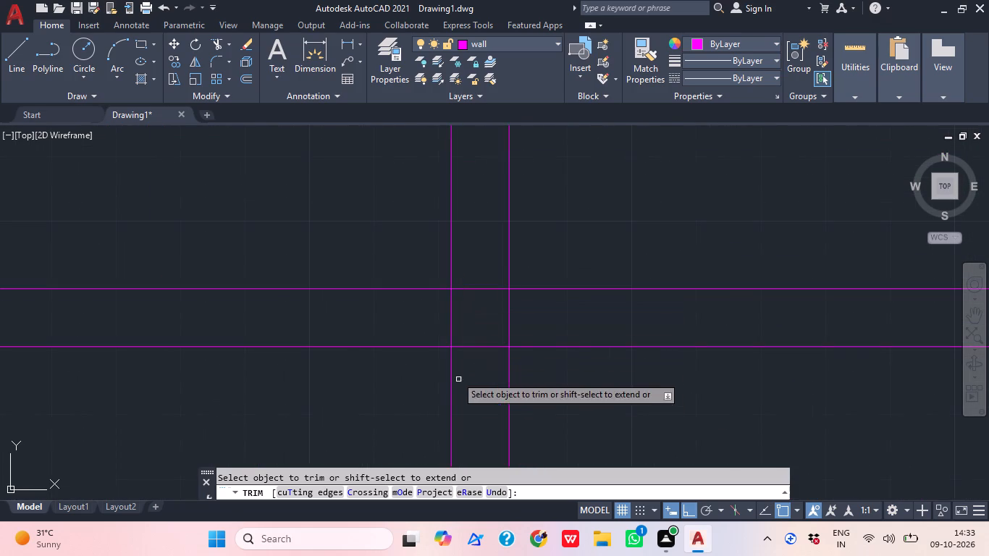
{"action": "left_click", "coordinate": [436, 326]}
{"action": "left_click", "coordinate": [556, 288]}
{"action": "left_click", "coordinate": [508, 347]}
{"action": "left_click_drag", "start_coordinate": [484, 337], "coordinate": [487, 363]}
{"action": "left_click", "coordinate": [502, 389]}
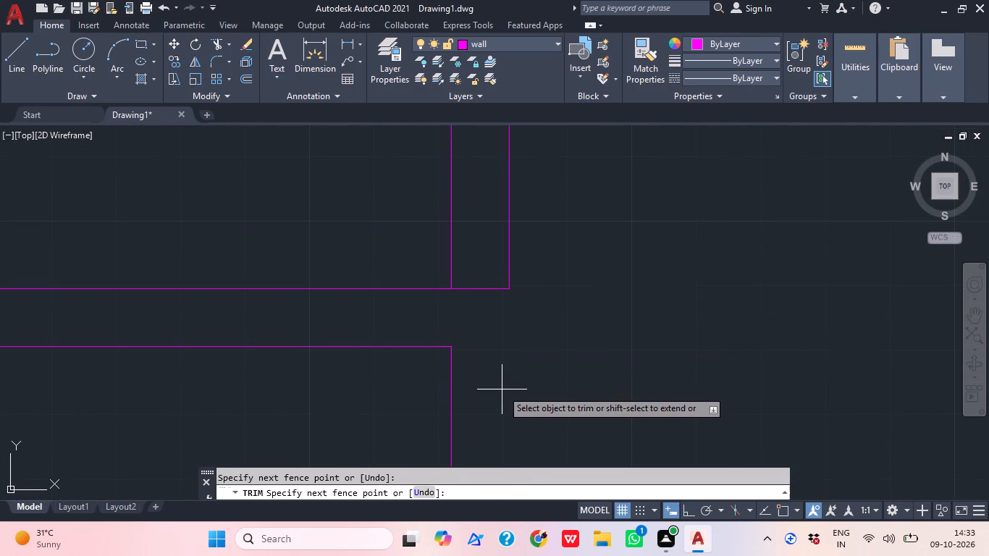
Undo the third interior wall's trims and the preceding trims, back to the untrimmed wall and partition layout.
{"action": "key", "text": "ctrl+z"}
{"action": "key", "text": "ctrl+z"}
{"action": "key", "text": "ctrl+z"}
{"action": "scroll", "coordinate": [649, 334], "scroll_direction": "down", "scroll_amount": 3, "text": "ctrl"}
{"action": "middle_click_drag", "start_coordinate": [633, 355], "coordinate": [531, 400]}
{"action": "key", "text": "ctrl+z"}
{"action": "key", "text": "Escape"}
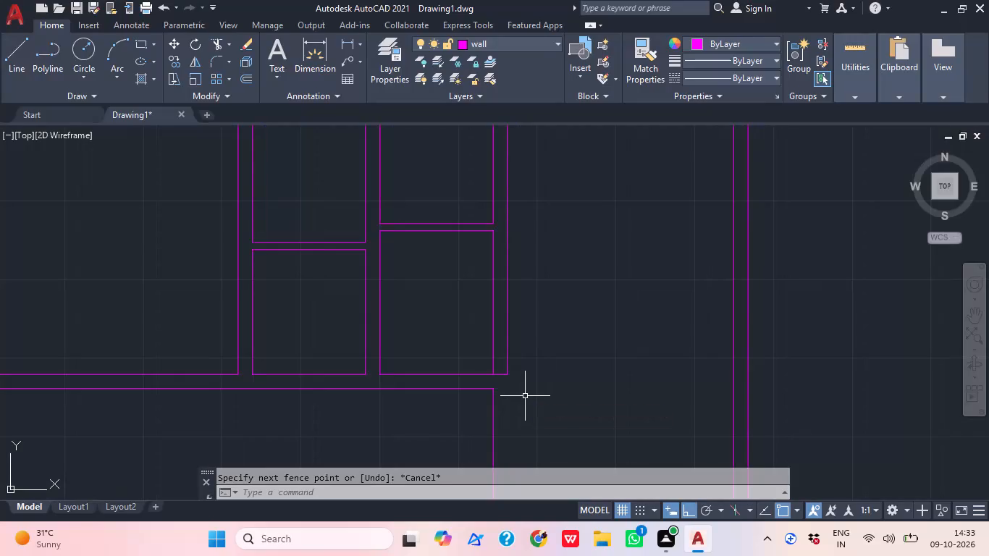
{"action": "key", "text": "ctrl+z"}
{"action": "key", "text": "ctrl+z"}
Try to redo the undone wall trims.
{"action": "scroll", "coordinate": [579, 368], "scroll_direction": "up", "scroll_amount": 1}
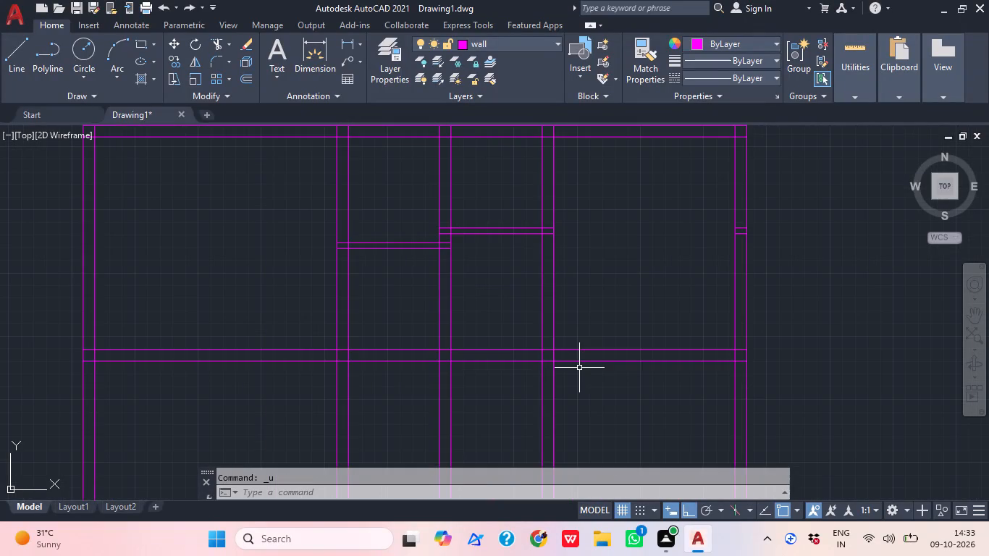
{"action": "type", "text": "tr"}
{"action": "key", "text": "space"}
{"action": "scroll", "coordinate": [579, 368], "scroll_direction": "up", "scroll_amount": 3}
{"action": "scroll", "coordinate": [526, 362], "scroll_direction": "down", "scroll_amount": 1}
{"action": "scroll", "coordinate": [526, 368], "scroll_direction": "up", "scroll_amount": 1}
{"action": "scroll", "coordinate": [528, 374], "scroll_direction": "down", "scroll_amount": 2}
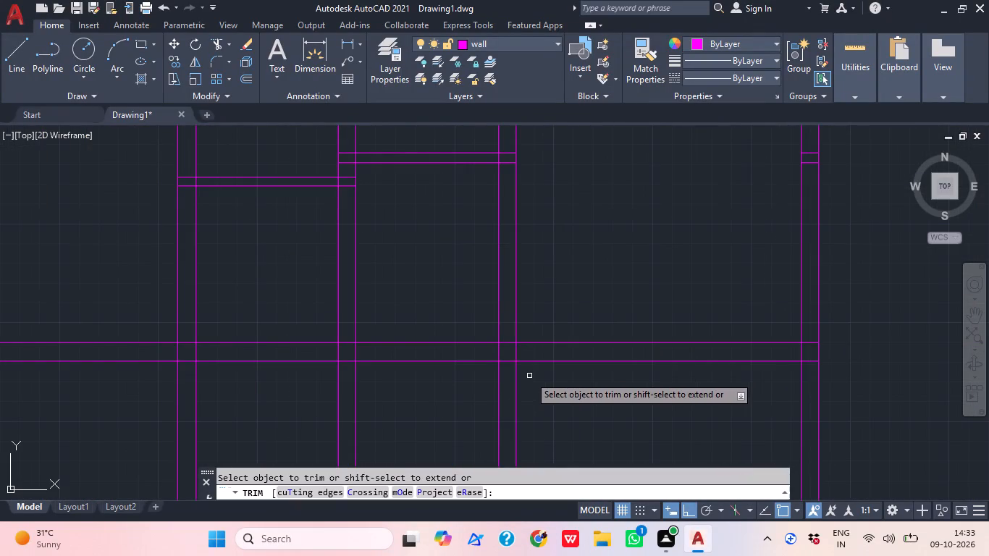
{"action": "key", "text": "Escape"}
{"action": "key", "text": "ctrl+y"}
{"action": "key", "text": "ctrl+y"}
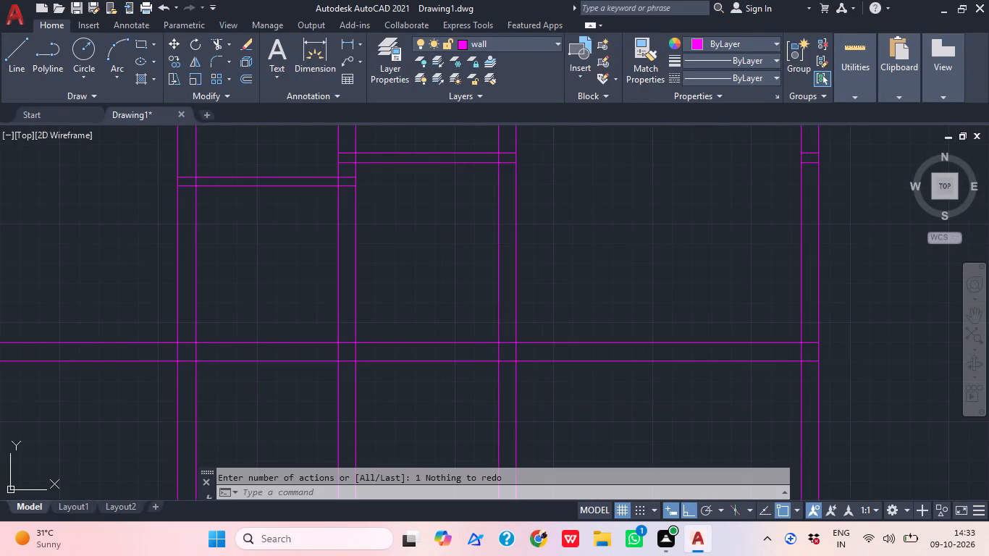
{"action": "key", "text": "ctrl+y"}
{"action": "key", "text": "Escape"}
Trim the lines where the 9" horizontal wall meets the left outer wall's inner face, opening the junction.
{"action": "type", "text": "tr"}
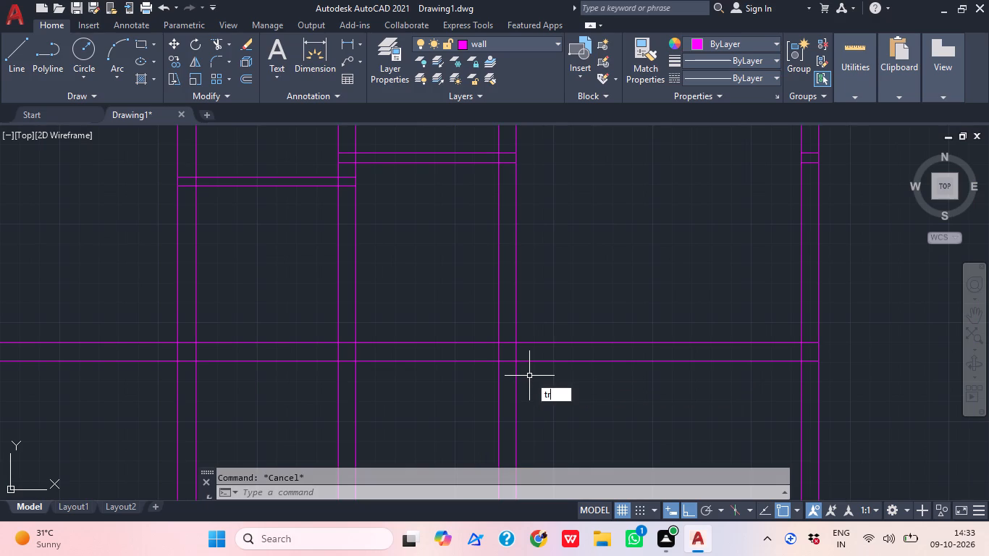
{"action": "key", "text": "space"}
{"action": "scroll", "coordinate": [499, 375], "scroll_direction": "down", "scroll_amount": 1}
{"action": "scroll", "coordinate": [51, 383], "scroll_direction": "up", "scroll_amount": 1}
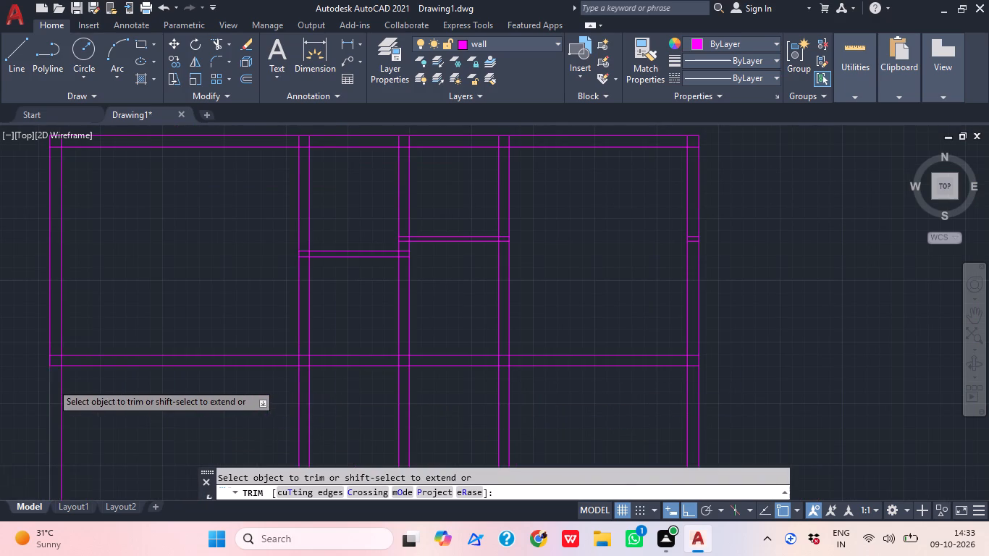
{"action": "scroll", "coordinate": [51, 383], "scroll_direction": "up", "scroll_amount": 2}
{"action": "left_click", "coordinate": [65, 353]}
{"action": "left_click", "coordinate": [82, 319]}
{"action": "left_click_drag", "start_coordinate": [62, 323], "coordinate": [56, 313]}
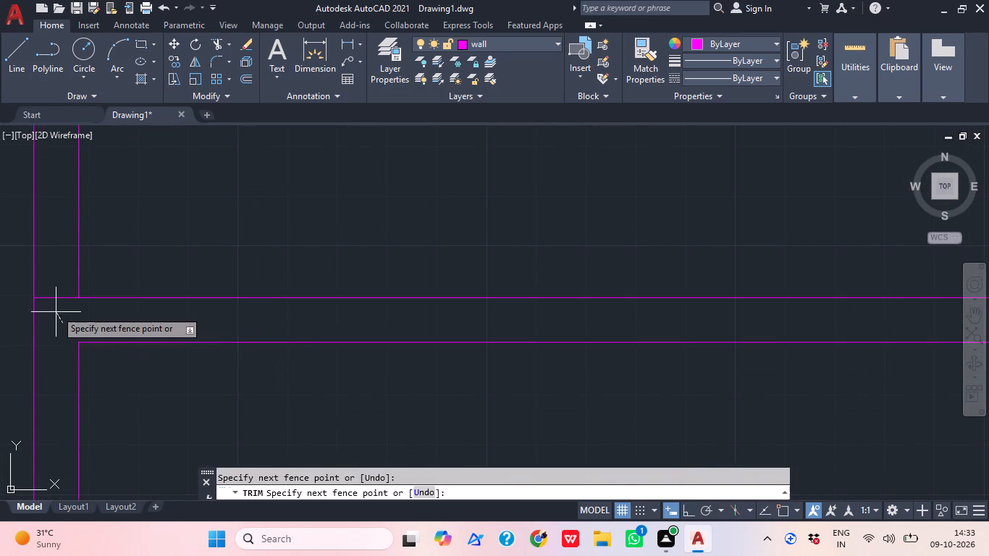
{"action": "left_click", "coordinate": [61, 280]}
Trim the first interior wall's lines inside and below the 9" horizontal wall, and open the horizontal wall's upper face between them.
{"action": "scroll", "coordinate": [84, 308], "scroll_direction": "down", "scroll_amount": 2}
{"action": "middle_click_drag", "start_coordinate": [190, 334], "coordinate": [224, 343]}
{"action": "middle_click_drag", "start_coordinate": [450, 330], "coordinate": [313, 322]}
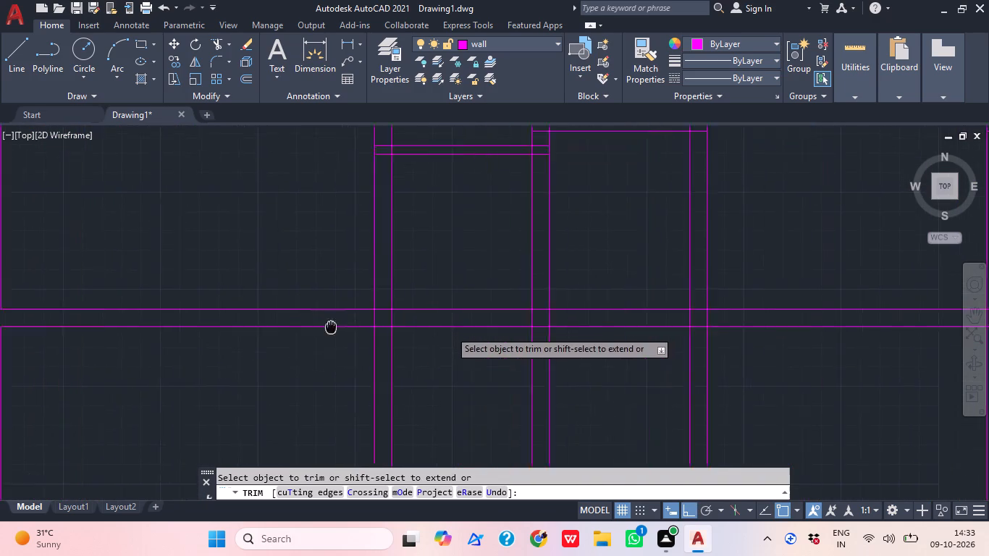
{"action": "middle_click_drag", "start_coordinate": [313, 322], "coordinate": [265, 318]}
{"action": "scroll", "coordinate": [366, 316], "scroll_direction": "up", "scroll_amount": 3}
{"action": "left_click", "coordinate": [73, 308]}
{"action": "left_click", "coordinate": [220, 308]}
{"action": "left_click", "coordinate": [99, 366]}
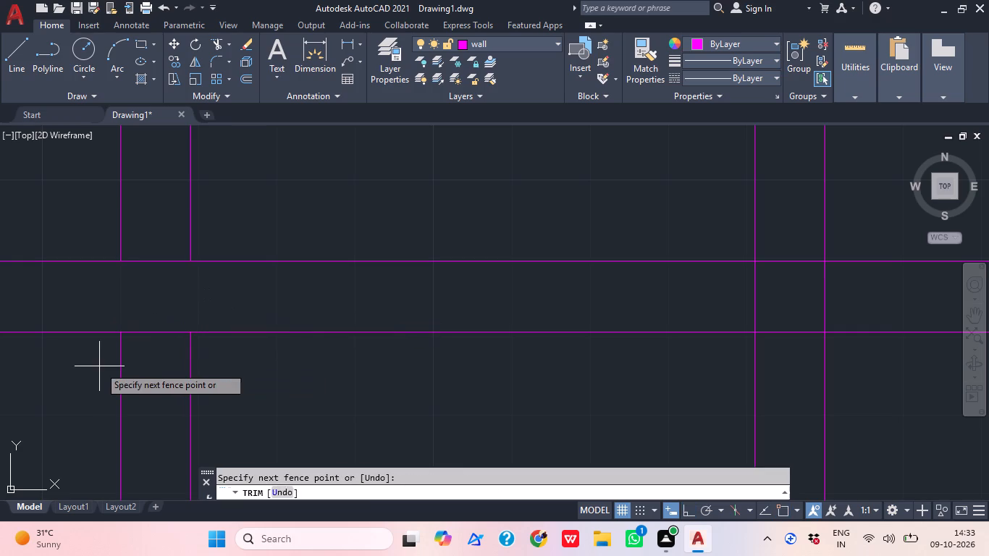
{"action": "left_click", "coordinate": [88, 366]}
{"action": "left_click", "coordinate": [153, 366]}
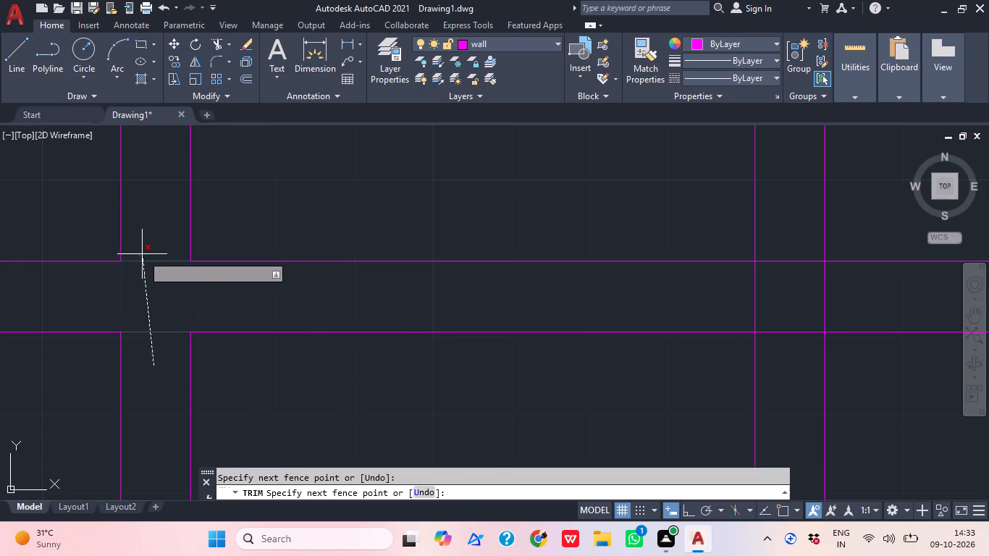
{"action": "left_click_drag", "start_coordinate": [146, 460], "coordinate": [147, 452]}
{"action": "left_click", "coordinate": [148, 280]}
{"action": "left_click", "coordinate": [156, 237]}
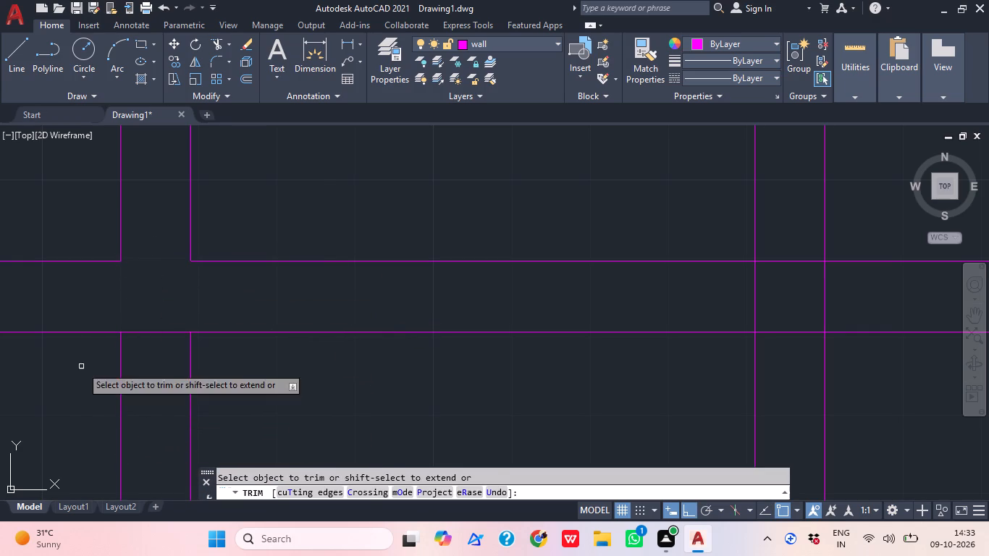
{"action": "left_click_drag", "start_coordinate": [62, 418], "coordinate": [70, 419]}
{"action": "left_click", "coordinate": [216, 403]}
Trim the second interior wall's lines inside and below the 9" horizontal wall, and open the horizontal wall's upper face between them.
{"action": "scroll", "coordinate": [310, 409], "scroll_direction": "down", "scroll_amount": 2}
{"action": "middle_click_drag", "start_coordinate": [342, 417], "coordinate": [285, 376]}
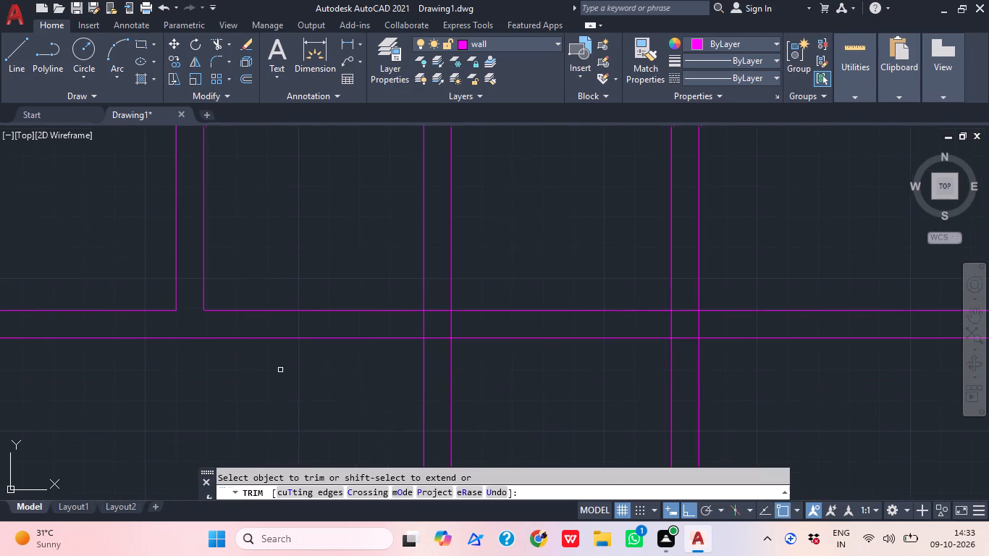
{"action": "left_click", "coordinate": [390, 329]}
{"action": "left_click", "coordinate": [468, 329]}
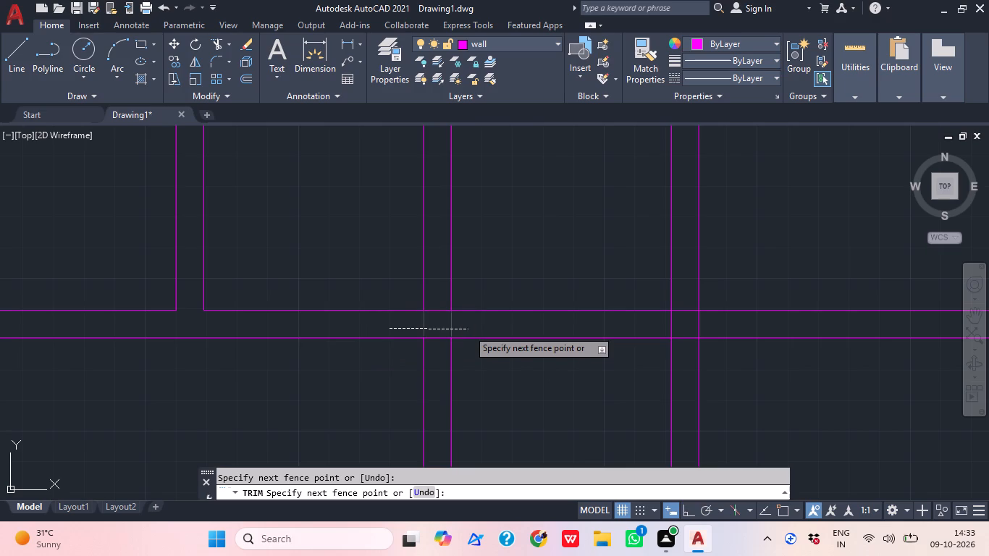
{"action": "scroll", "coordinate": [453, 337], "scroll_direction": "up", "scroll_amount": 2}
{"action": "left_click", "coordinate": [423, 314]}
{"action": "left_click", "coordinate": [405, 270]}
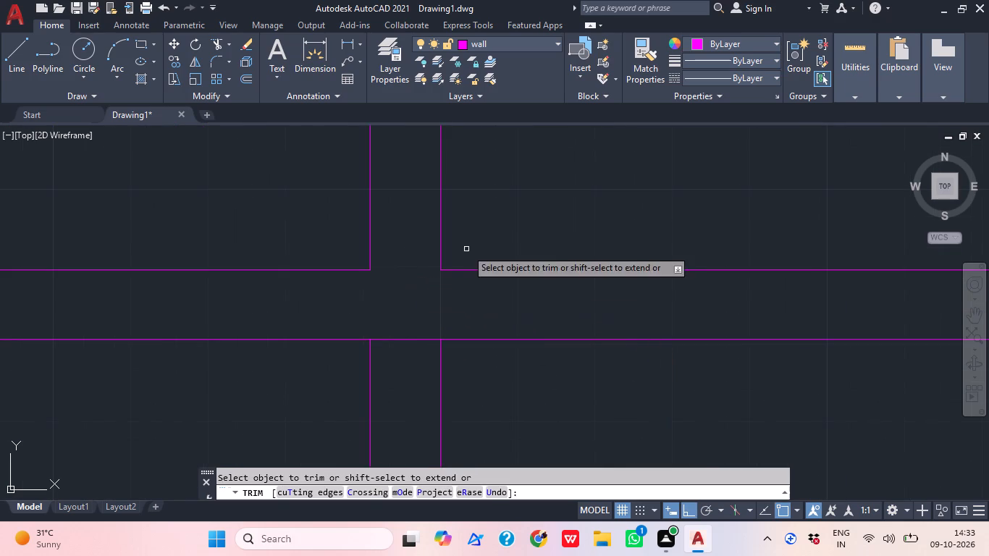
{"action": "scroll", "coordinate": [470, 247], "scroll_direction": "down", "scroll_amount": 1}
{"action": "scroll", "coordinate": [472, 247], "scroll_direction": "up", "scroll_amount": 1}
{"action": "scroll", "coordinate": [476, 247], "scroll_direction": "down", "scroll_amount": 2}
{"action": "left_click", "coordinate": [493, 337]}
{"action": "left_click_drag", "start_coordinate": [327, 349], "coordinate": [334, 347]}
Trim the third interior wall's two lines where they cross inside the 9" horizontal wall.
{"action": "middle_click_drag", "start_coordinate": [523, 306], "coordinate": [125, 378]}
{"action": "scroll", "coordinate": [239, 379], "scroll_direction": "up", "scroll_amount": 2}
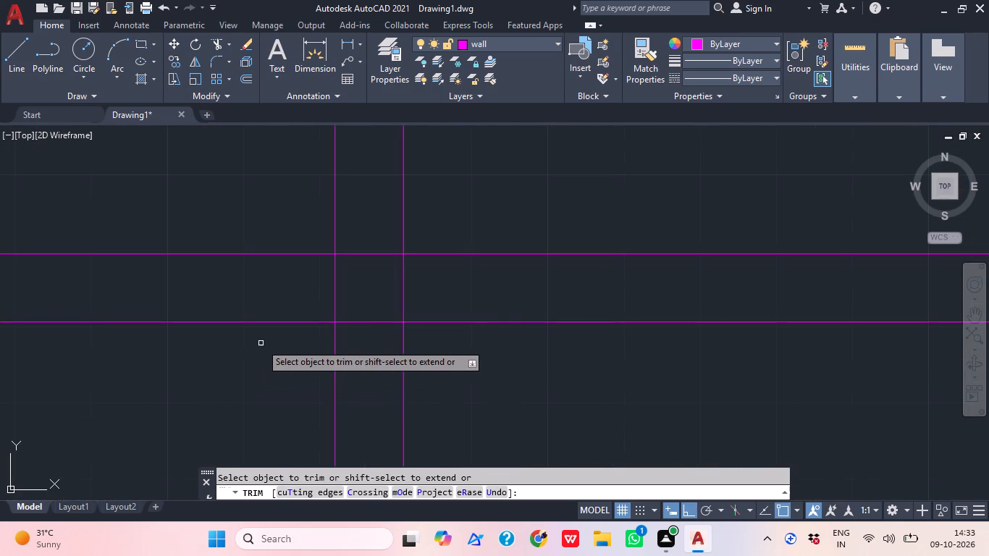
{"action": "left_click", "coordinate": [274, 308]}
{"action": "left_click", "coordinate": [460, 292]}
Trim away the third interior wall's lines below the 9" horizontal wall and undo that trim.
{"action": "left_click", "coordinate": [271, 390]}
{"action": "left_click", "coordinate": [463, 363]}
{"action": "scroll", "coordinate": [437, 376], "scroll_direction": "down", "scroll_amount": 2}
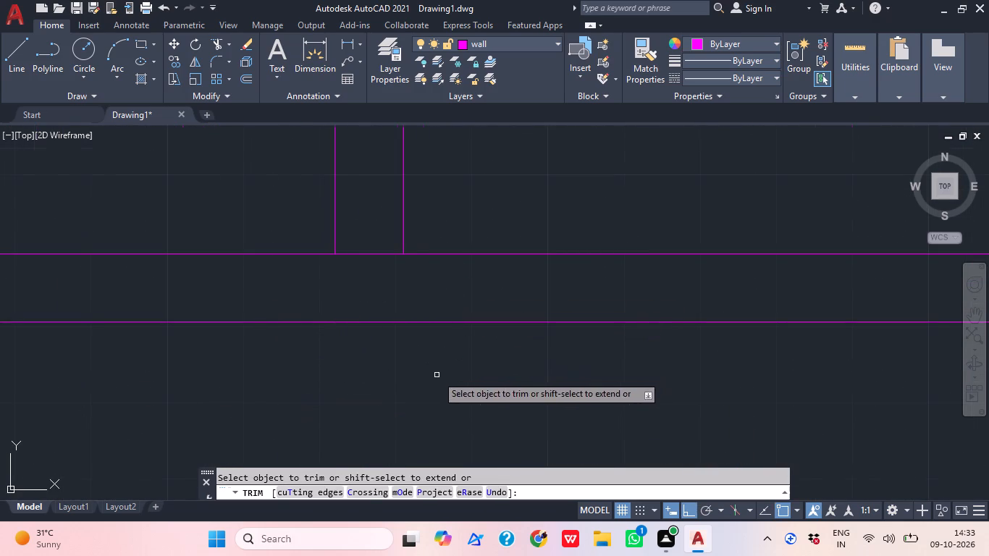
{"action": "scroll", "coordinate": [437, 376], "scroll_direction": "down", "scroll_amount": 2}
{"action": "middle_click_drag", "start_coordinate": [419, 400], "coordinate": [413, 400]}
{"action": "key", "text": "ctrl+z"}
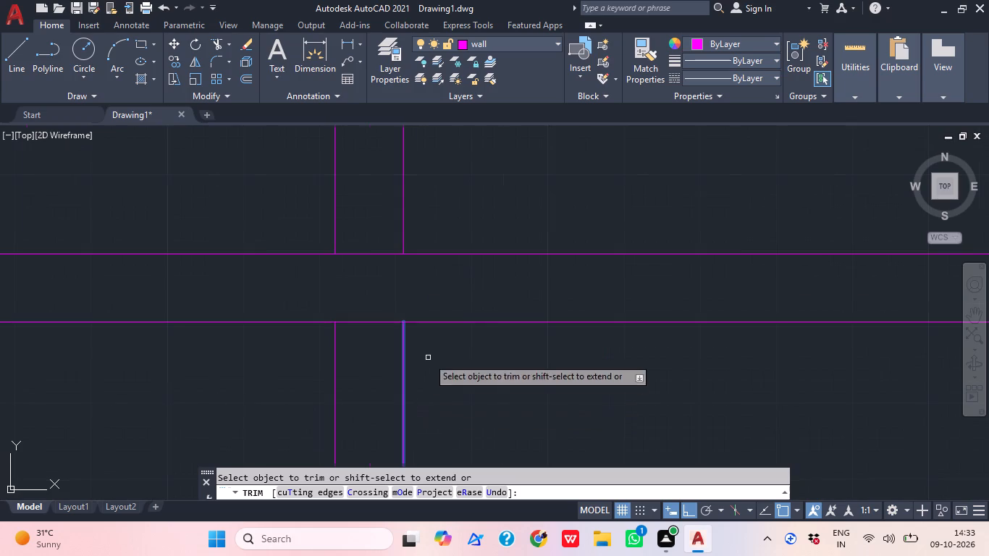
Trim away the two short leftover partition lines inside the right outer wall.
{"action": "scroll", "coordinate": [428, 358], "scroll_direction": "down", "scroll_amount": 2}
{"action": "scroll", "coordinate": [451, 353], "scroll_direction": "up", "scroll_amount": 1}
{"action": "scroll", "coordinate": [455, 353], "scroll_direction": "down", "scroll_amount": 5}
{"action": "scroll", "coordinate": [395, 346], "scroll_direction": "up", "scroll_amount": 2}
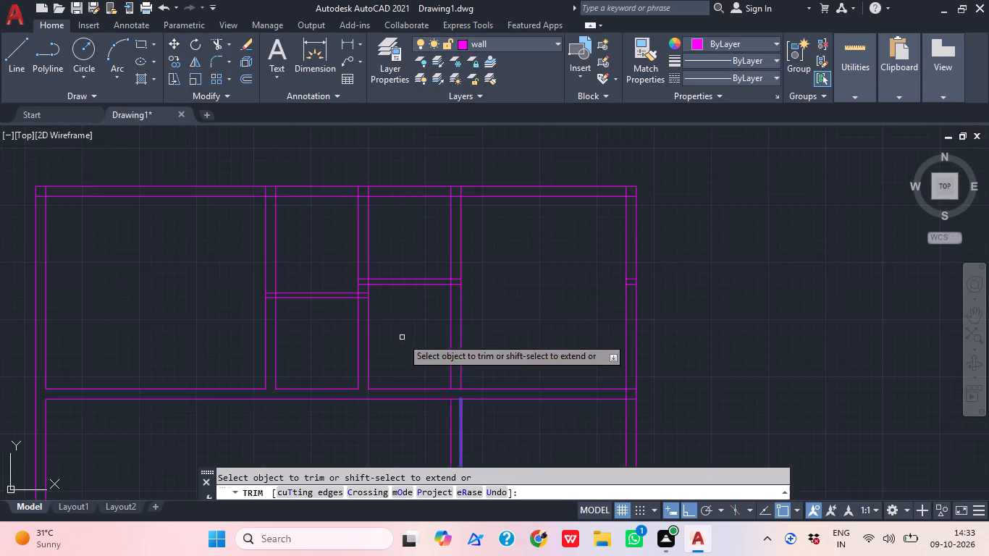
{"action": "scroll", "coordinate": [402, 337], "scroll_direction": "up", "scroll_amount": 4}
{"action": "middle_click_drag", "start_coordinate": [418, 316], "coordinate": [247, 371]}
{"action": "scroll", "coordinate": [429, 319], "scroll_direction": "down", "scroll_amount": 2}
{"action": "scroll", "coordinate": [673, 360], "scroll_direction": "up", "scroll_amount": 3}
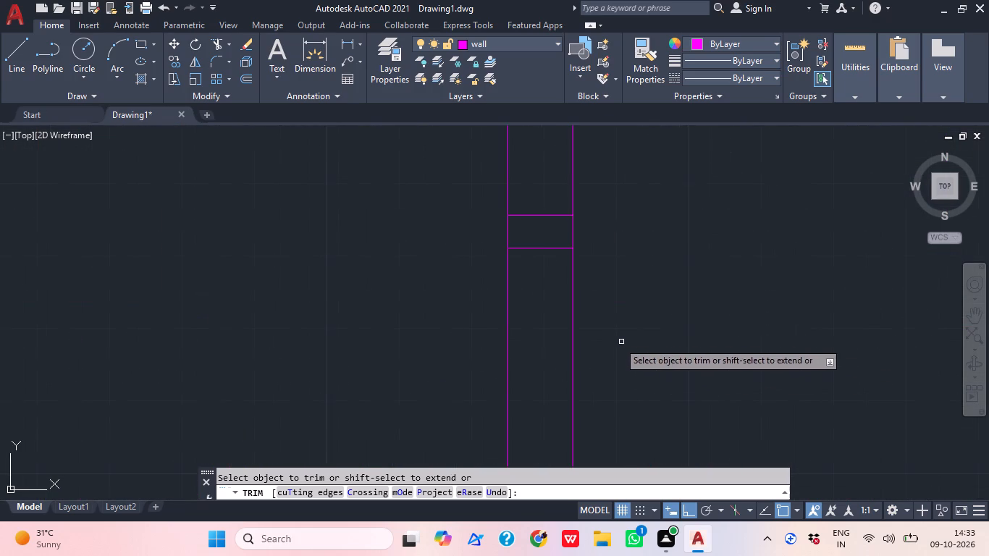
{"action": "left_click", "coordinate": [560, 270]}
{"action": "left_click", "coordinate": [542, 146]}
Trim the overlapping inner wall lines at the building's upper-right outer corner.
{"action": "scroll", "coordinate": [576, 229], "scroll_direction": "down", "scroll_amount": 1}
{"action": "scroll", "coordinate": [576, 232], "scroll_direction": "up", "scroll_amount": 1}
{"action": "scroll", "coordinate": [576, 233], "scroll_direction": "down", "scroll_amount": 2}
{"action": "middle_click_drag", "start_coordinate": [576, 261], "coordinate": [613, 543]}
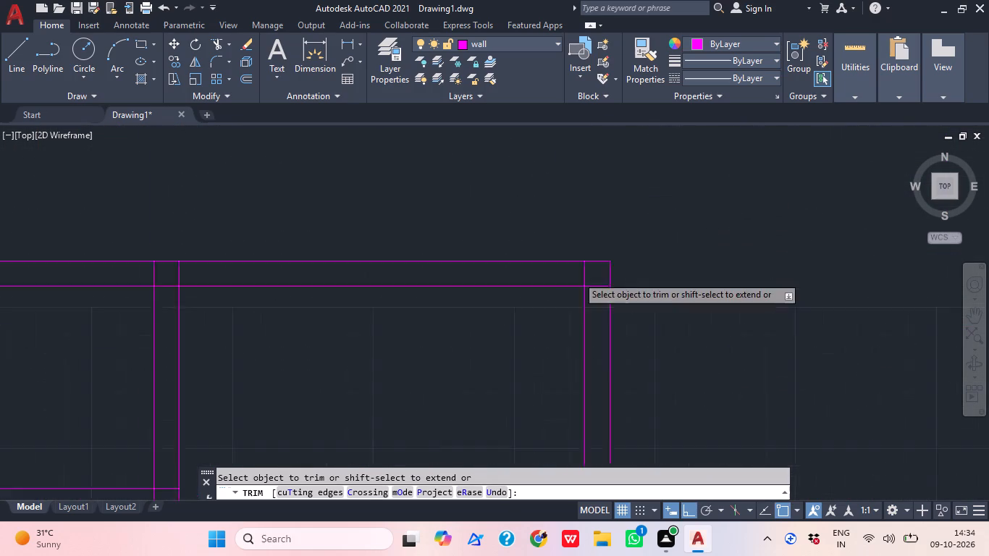
{"action": "middle_click_drag", "start_coordinate": [613, 543], "coordinate": [620, 555]}
{"action": "middle_click_drag", "start_coordinate": [606, 444], "coordinate": [592, 389]}
{"action": "scroll", "coordinate": [590, 396], "scroll_direction": "up", "scroll_amount": 2}
{"action": "left_click", "coordinate": [590, 393]}
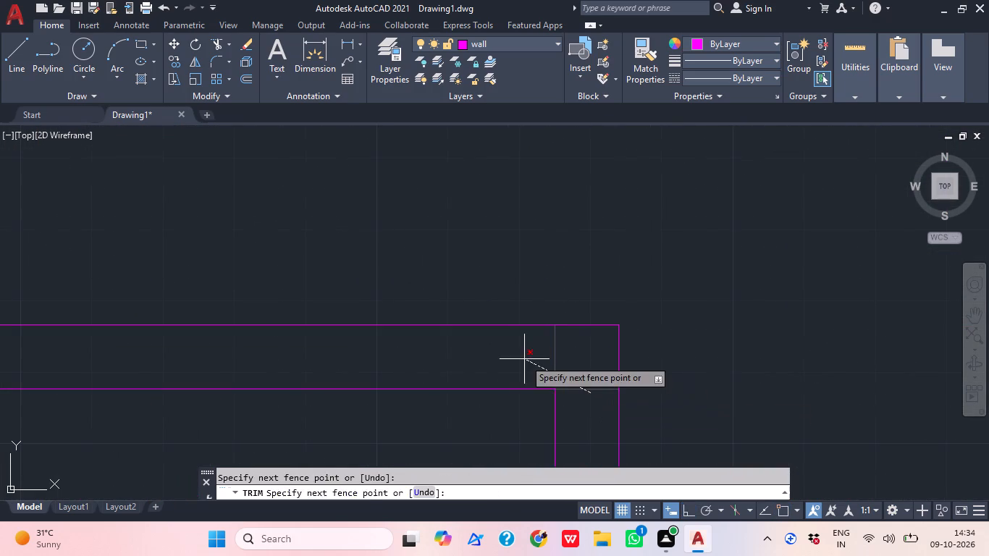
{"action": "left_click", "coordinate": [524, 359]}
Trim the third, second and first interior walls' right-hand lines inside the top outer wall, opening its inner face at each junction.
{"action": "scroll", "coordinate": [602, 342], "scroll_direction": "down", "scroll_amount": 3}
{"action": "scroll", "coordinate": [368, 349], "scroll_direction": "up", "scroll_amount": 3}
{"action": "left_click", "coordinate": [258, 368]}
{"action": "left_click", "coordinate": [311, 327]}
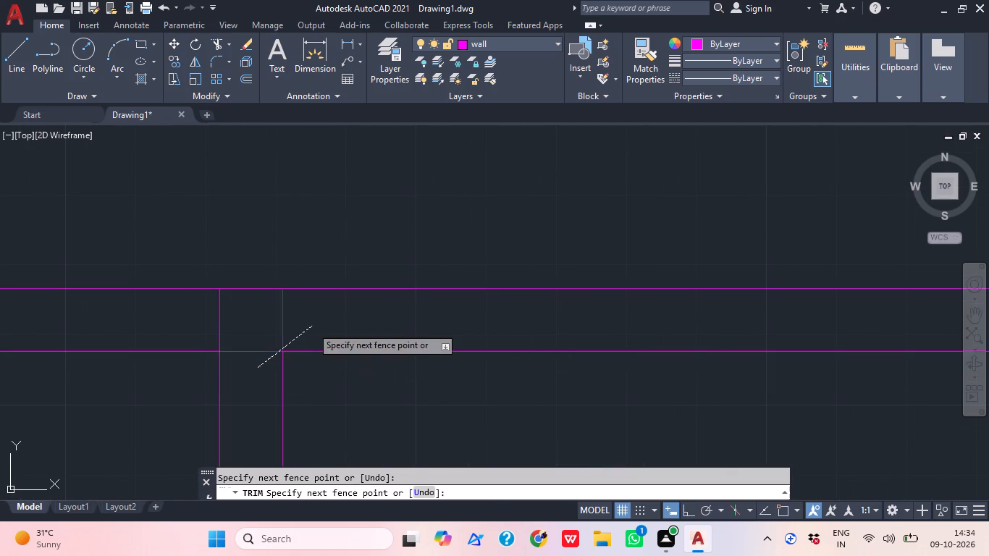
{"action": "scroll", "coordinate": [363, 326], "scroll_direction": "down", "scroll_amount": 3}
{"action": "scroll", "coordinate": [299, 325], "scroll_direction": "up", "scroll_amount": 3}
{"action": "left_click", "coordinate": [254, 345]}
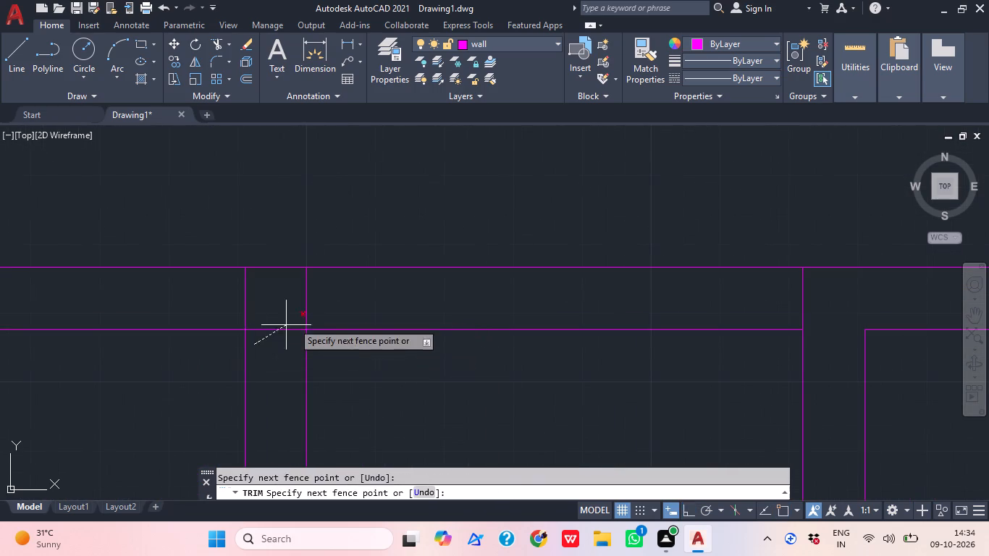
{"action": "left_click", "coordinate": [322, 306]}
{"action": "scroll", "coordinate": [349, 303], "scroll_direction": "down", "scroll_amount": 4}
{"action": "scroll", "coordinate": [437, 279], "scroll_direction": "up", "scroll_amount": 1}
{"action": "scroll", "coordinate": [136, 337], "scroll_direction": "up", "scroll_amount": 3}
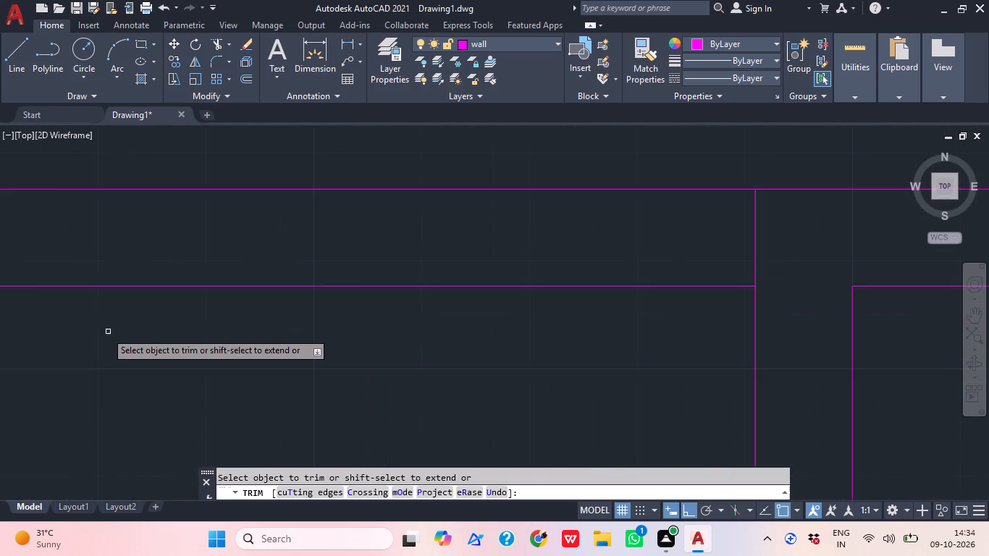
{"action": "middle_click_drag", "start_coordinate": [178, 333], "coordinate": [358, 335]}
{"action": "left_click", "coordinate": [131, 334]}
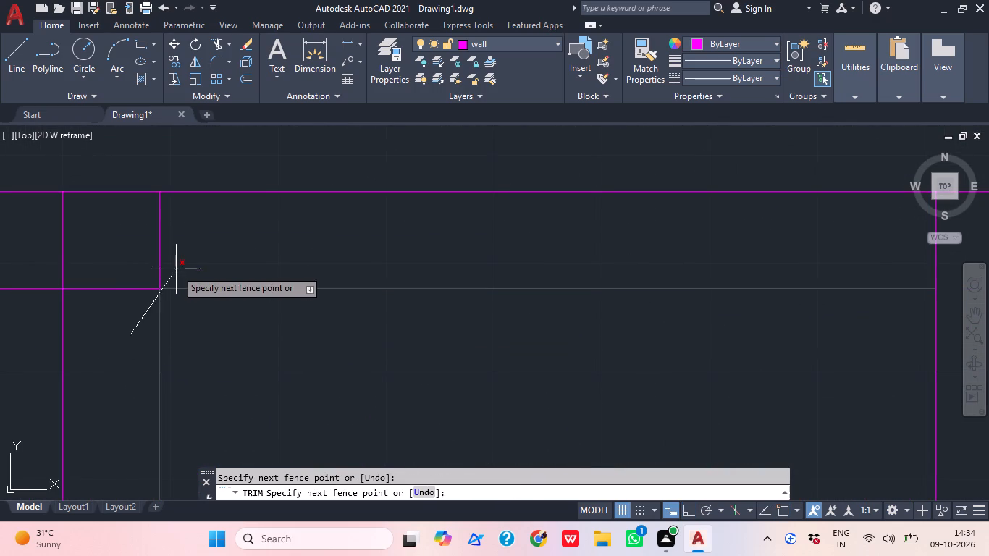
{"action": "left_click", "coordinate": [166, 259]}
Trim the overlapping inner wall lines at the building's upper-left outer corner.
{"action": "scroll", "coordinate": [397, 253], "scroll_direction": "down", "scroll_amount": 2}
{"action": "scroll", "coordinate": [403, 253], "scroll_direction": "up", "scroll_amount": 1}
{"action": "scroll", "coordinate": [404, 251], "scroll_direction": "down", "scroll_amount": 1}
{"action": "scroll", "coordinate": [335, 267], "scroll_direction": "down", "scroll_amount": 2}
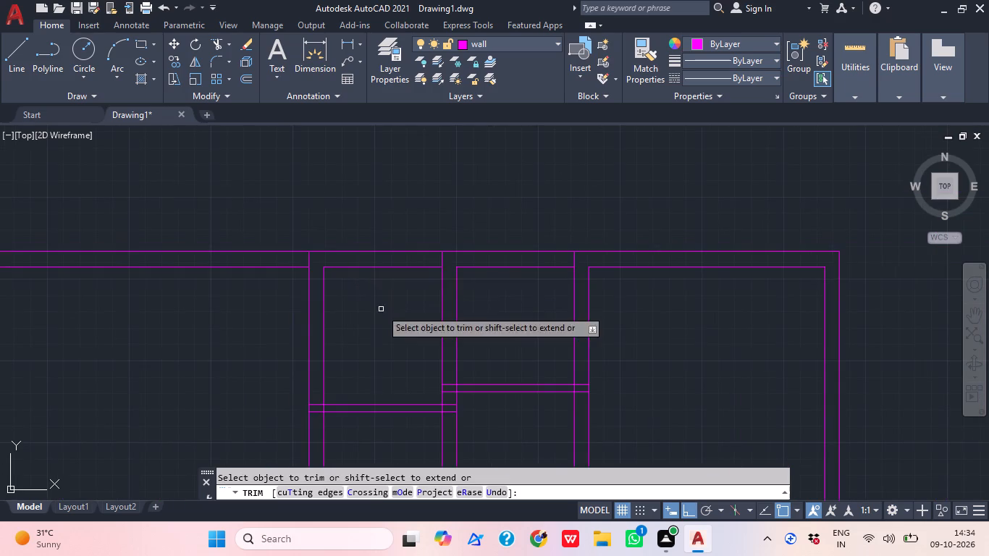
{"action": "middle_click_drag", "start_coordinate": [377, 315], "coordinate": [368, 295]}
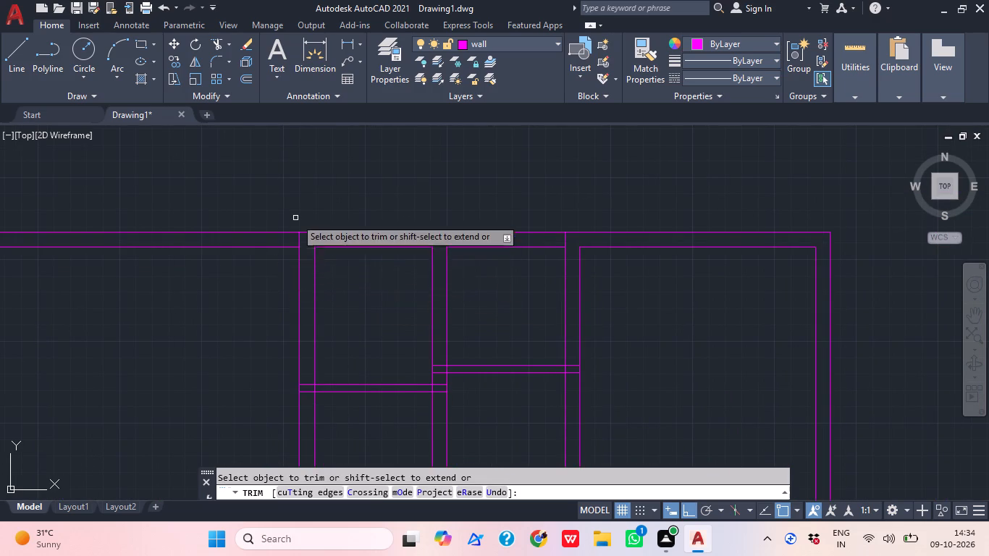
{"action": "scroll", "coordinate": [295, 218], "scroll_direction": "down", "scroll_amount": 1}
{"action": "middle_click_drag", "start_coordinate": [310, 218], "coordinate": [341, 203]}
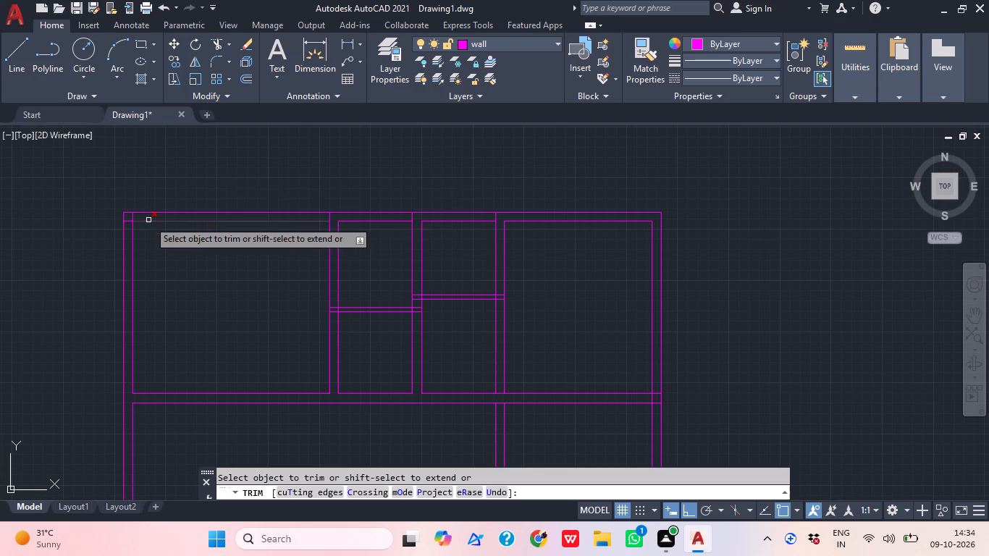
{"action": "scroll", "coordinate": [143, 205], "scroll_direction": "up", "scroll_amount": 6}
{"action": "left_click", "coordinate": [80, 267]}
{"action": "left_click", "coordinate": [74, 292]}
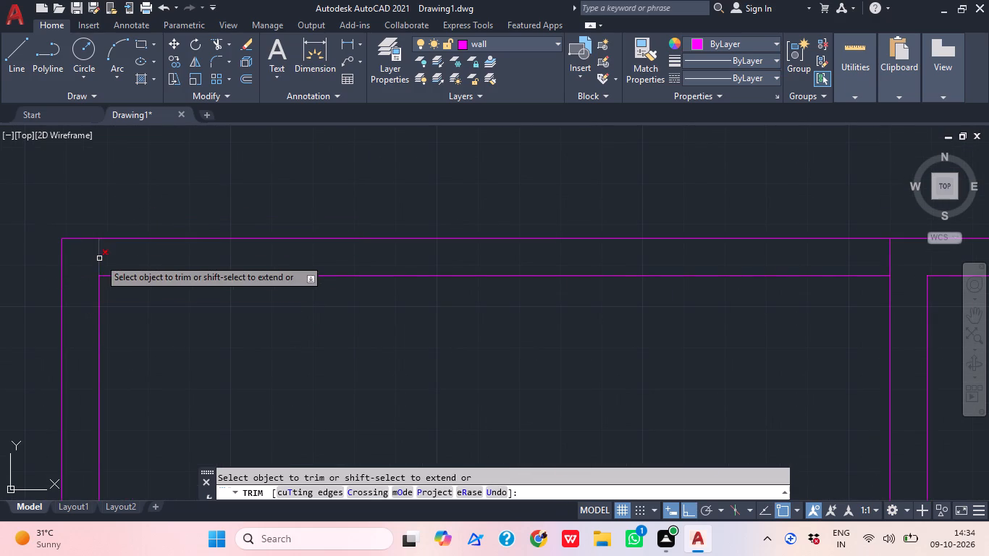
{"action": "left_click", "coordinate": [99, 258]}
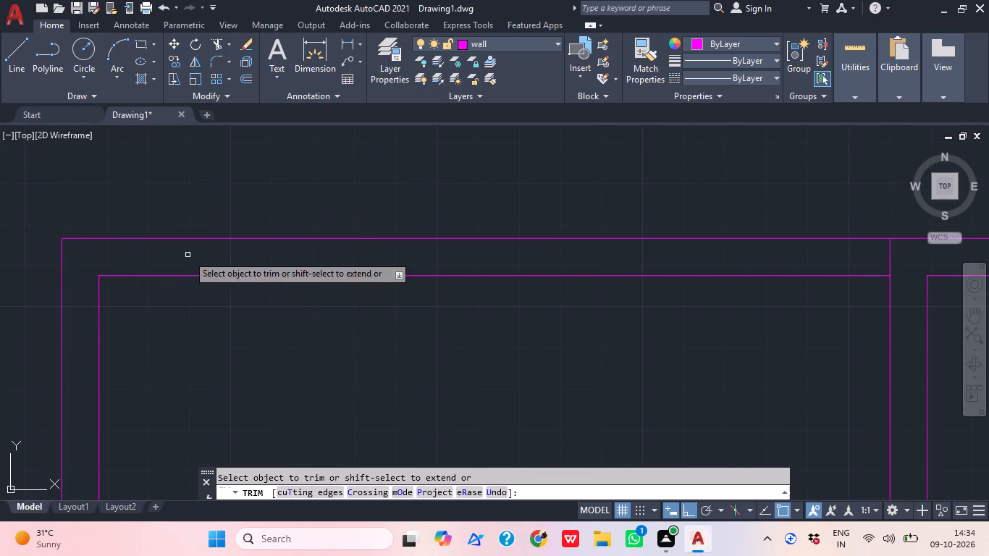
Trim the first interior wall's junction with the left partition, removing the partition stubs and opening the wall's right-hand face between the partition lines.
{"action": "scroll", "coordinate": [249, 243], "scroll_direction": "down", "scroll_amount": 3}
{"action": "middle_click_drag", "start_coordinate": [706, 421], "coordinate": [648, 377]}
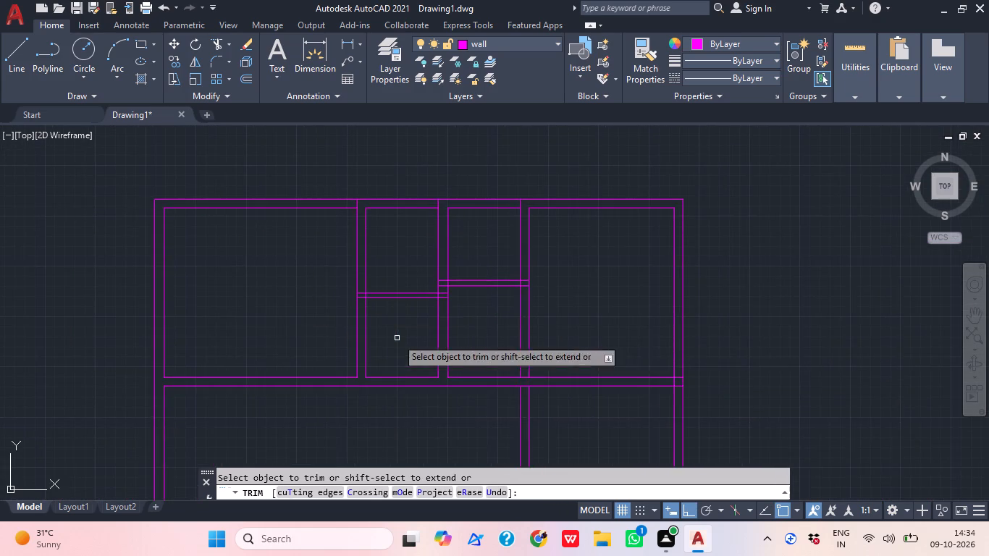
{"action": "scroll", "coordinate": [344, 299], "scroll_direction": "up", "scroll_amount": 3}
{"action": "left_click_drag", "start_coordinate": [401, 313], "coordinate": [401, 305]}
{"action": "left_click", "coordinate": [400, 261]}
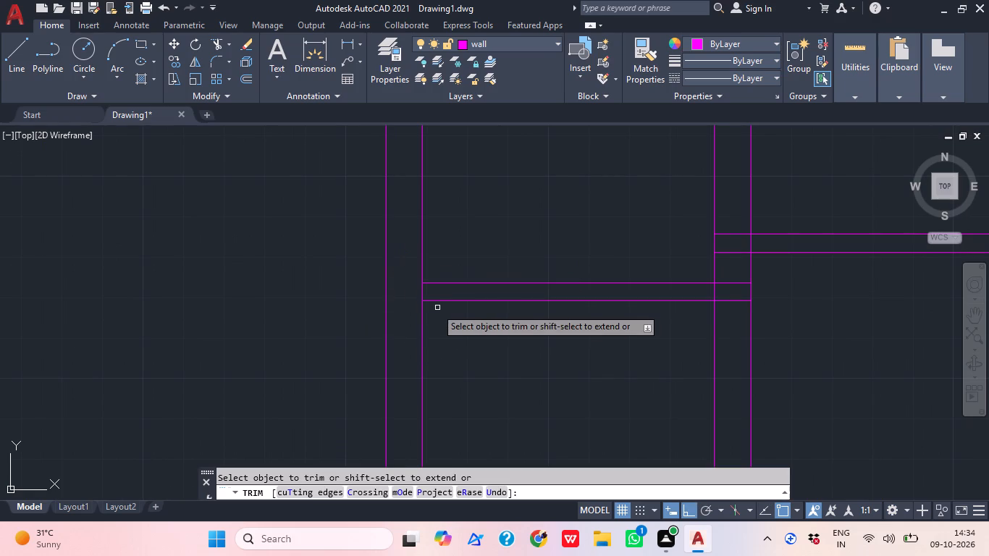
{"action": "left_click", "coordinate": [424, 293]}
Trim both partitions' stubs inside the second interior wall and open each wall face between the adjoining partition's lines.
{"action": "left_click", "coordinate": [725, 315]}
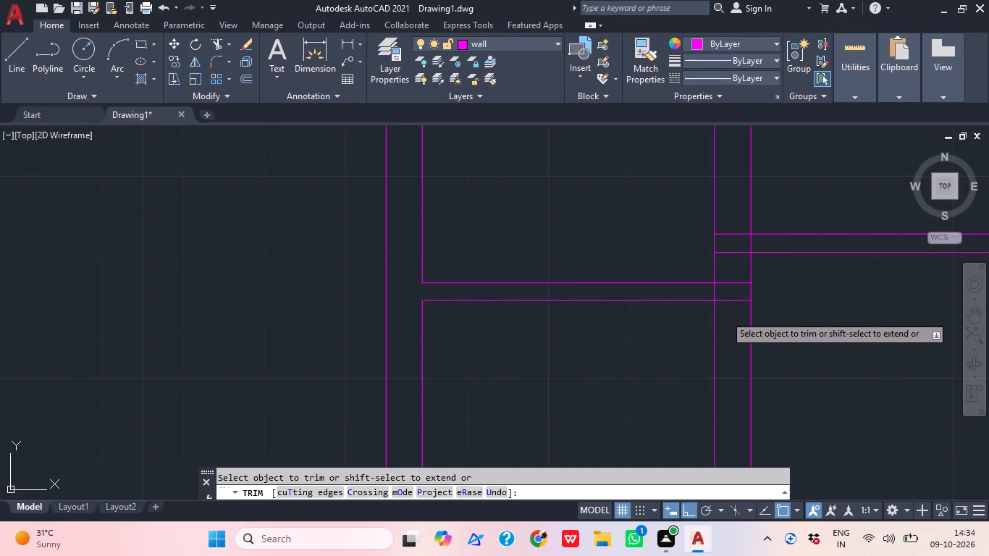
{"action": "left_click", "coordinate": [742, 216]}
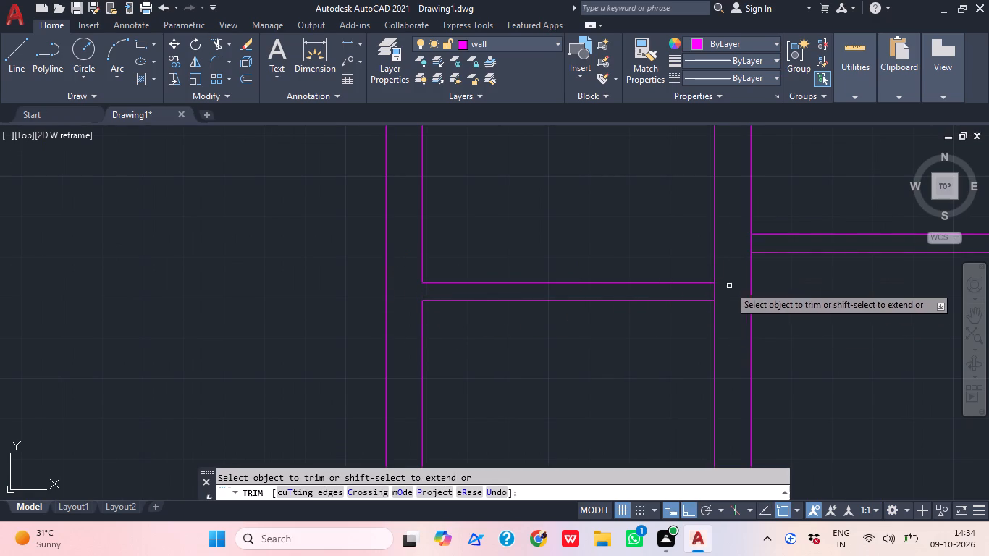
{"action": "left_click", "coordinate": [712, 293]}
{"action": "left_click", "coordinate": [735, 282]}
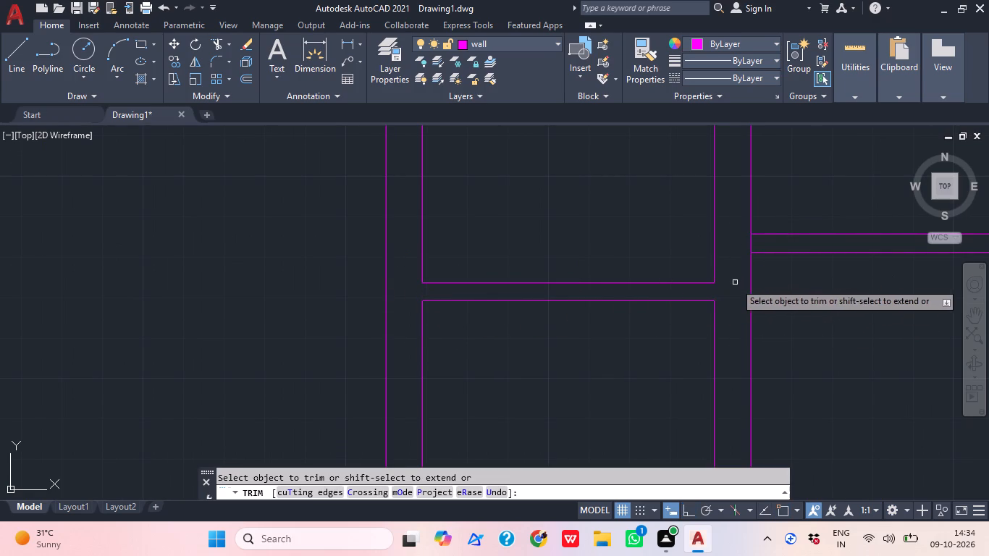
{"action": "left_click", "coordinate": [739, 259]}
{"action": "left_click", "coordinate": [752, 240]}
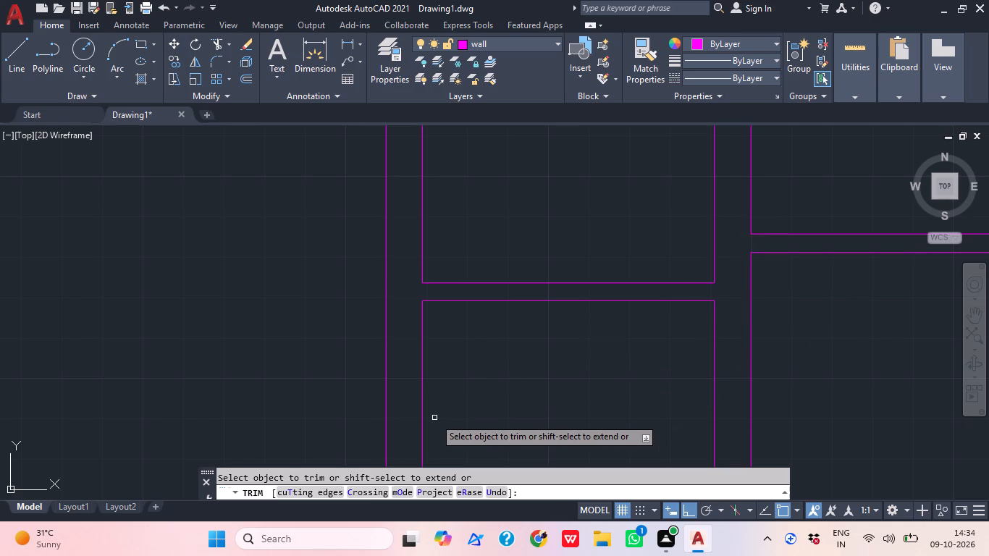
{"action": "key", "text": "space"}
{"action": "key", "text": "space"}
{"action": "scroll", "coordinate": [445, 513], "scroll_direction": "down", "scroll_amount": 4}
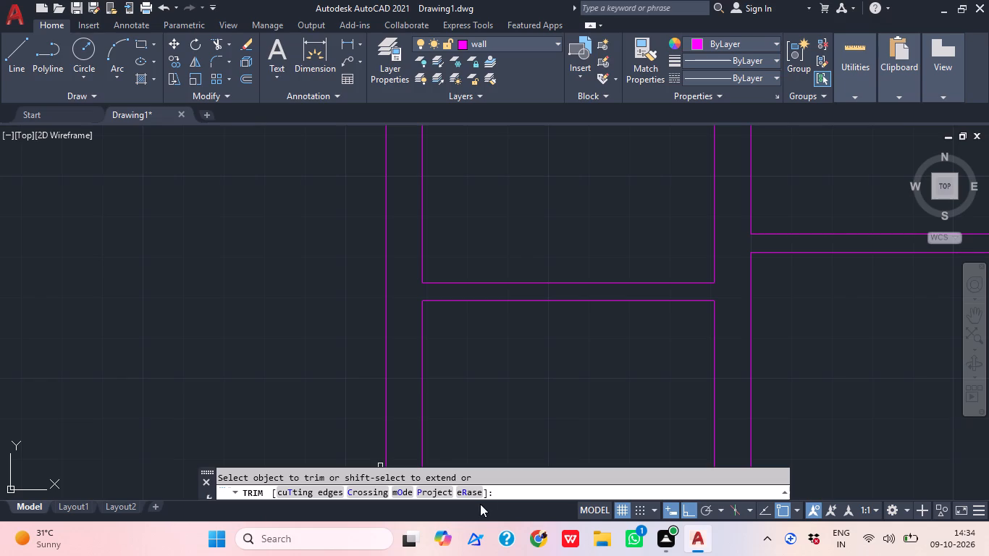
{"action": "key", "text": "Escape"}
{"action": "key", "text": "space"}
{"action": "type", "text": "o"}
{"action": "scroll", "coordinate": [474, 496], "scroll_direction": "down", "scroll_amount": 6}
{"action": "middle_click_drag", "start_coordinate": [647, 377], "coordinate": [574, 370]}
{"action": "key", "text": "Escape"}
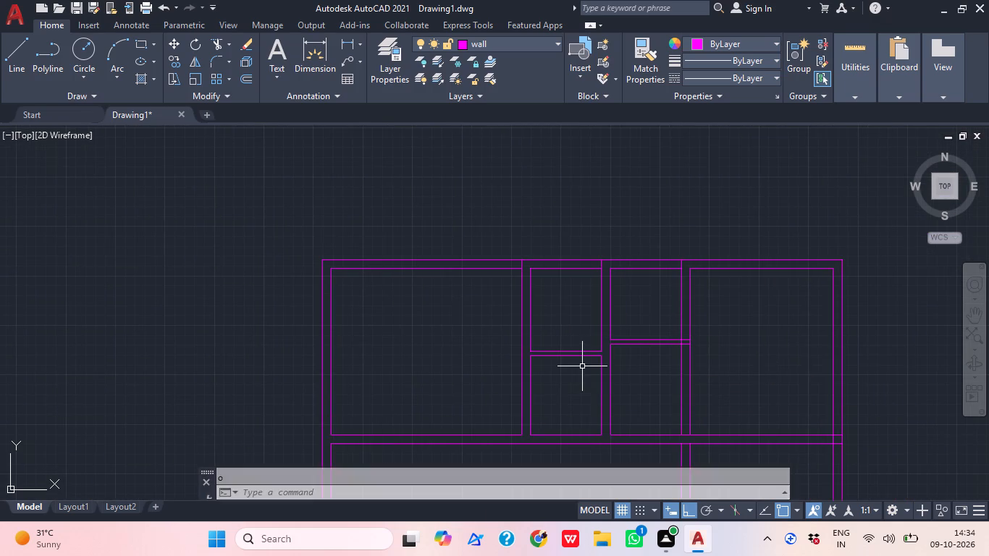
Trim the right partition's stubs inside the third interior wall and open the wall's left-hand face between the partition lines.
{"action": "key", "text": "space"}
{"action": "scroll", "coordinate": [694, 347], "scroll_direction": "up", "scroll_amount": 4}
{"action": "left_click", "coordinate": [707, 368]}
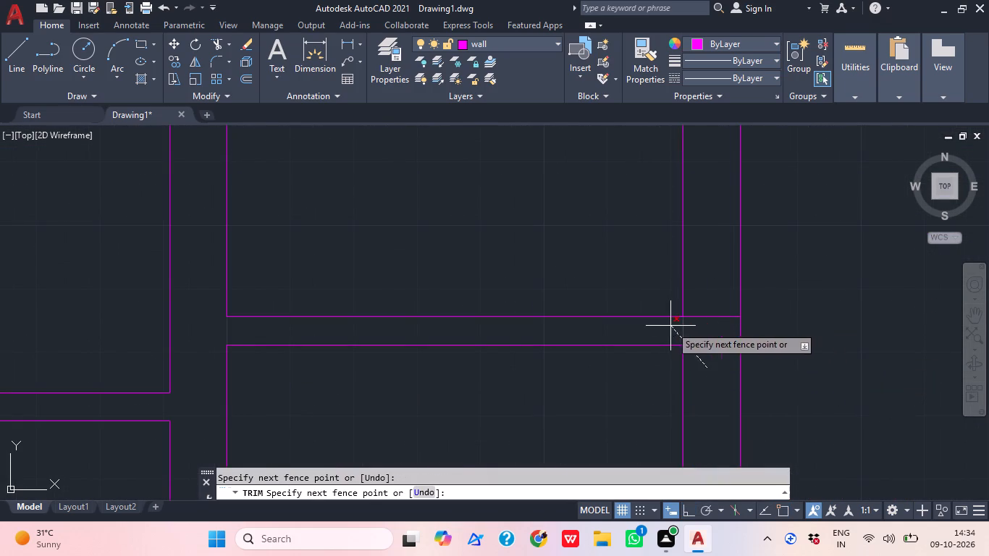
{"action": "left_click", "coordinate": [668, 326]}
{"action": "left_click", "coordinate": [717, 331]}
{"action": "left_click_drag", "start_coordinate": [720, 302], "coordinate": [719, 308]}
{"action": "key", "text": "Escape"}
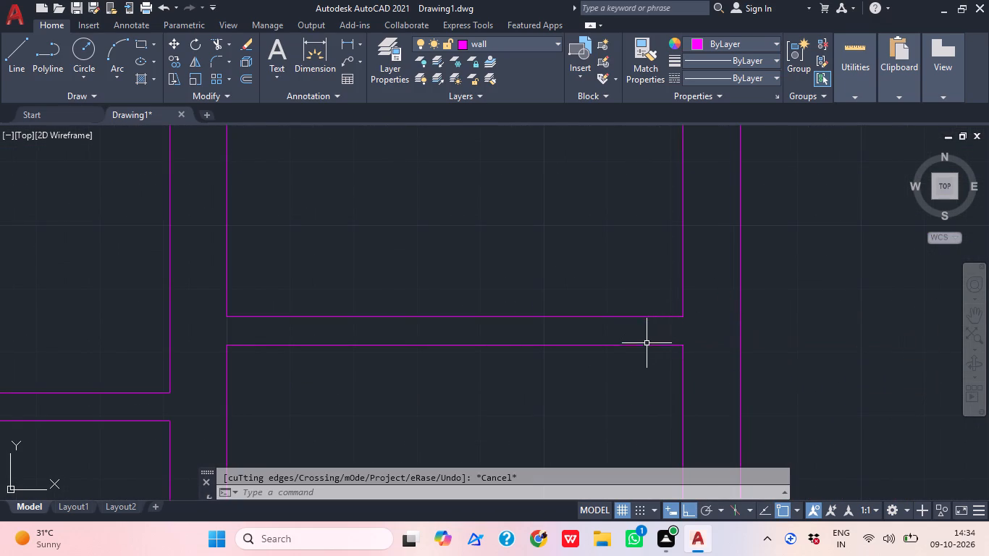
Offset the lower line of the 9" horizontal wall 15' downward.
{"action": "key", "text": "o"}
{"action": "key", "text": "space"}
{"action": "type", "text": "15"}
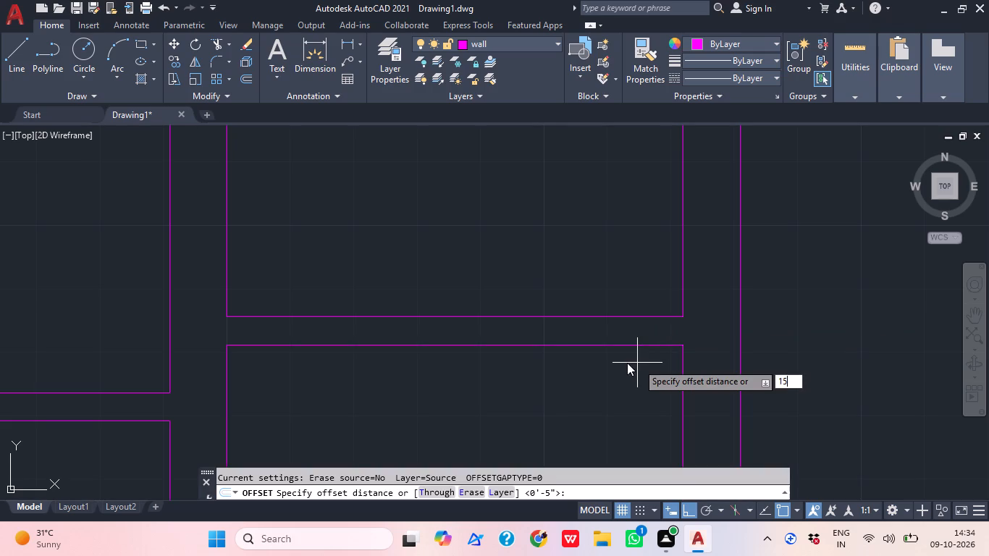
{"action": "key", "text": "apostrophe"}
{"action": "key", "text": "Return"}
{"action": "scroll", "coordinate": [710, 264], "scroll_direction": "down", "scroll_amount": 3}
{"action": "scroll", "coordinate": [716, 251], "scroll_direction": "up", "scroll_amount": 2}
{"action": "scroll", "coordinate": [686, 281], "scroll_direction": "down", "scroll_amount": 1}
{"action": "middle_click_drag", "start_coordinate": [708, 355], "coordinate": [618, 201]}
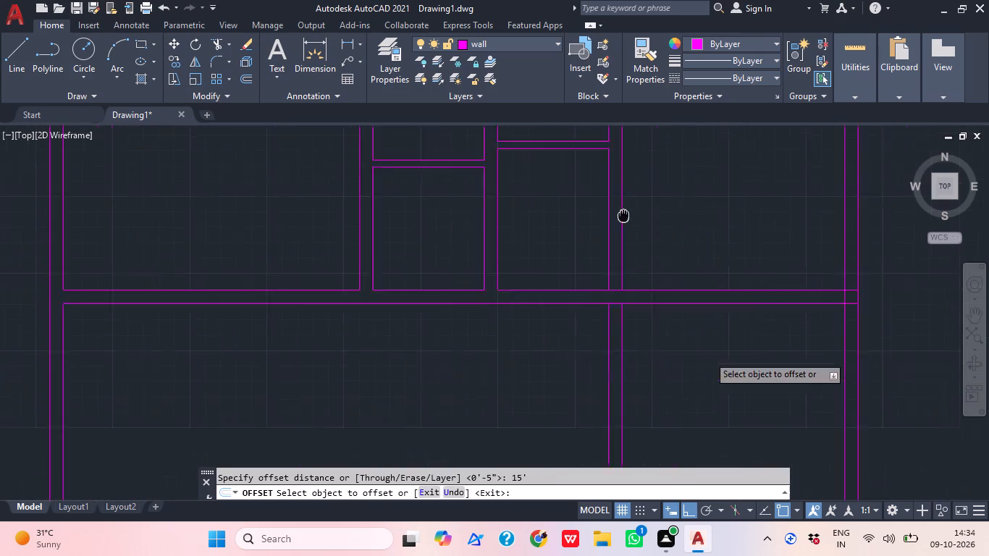
{"action": "middle_click_drag", "start_coordinate": [618, 201], "coordinate": [605, 160]}
{"action": "left_click", "coordinate": [670, 253]}
{"action": "left_click", "coordinate": [665, 250]}
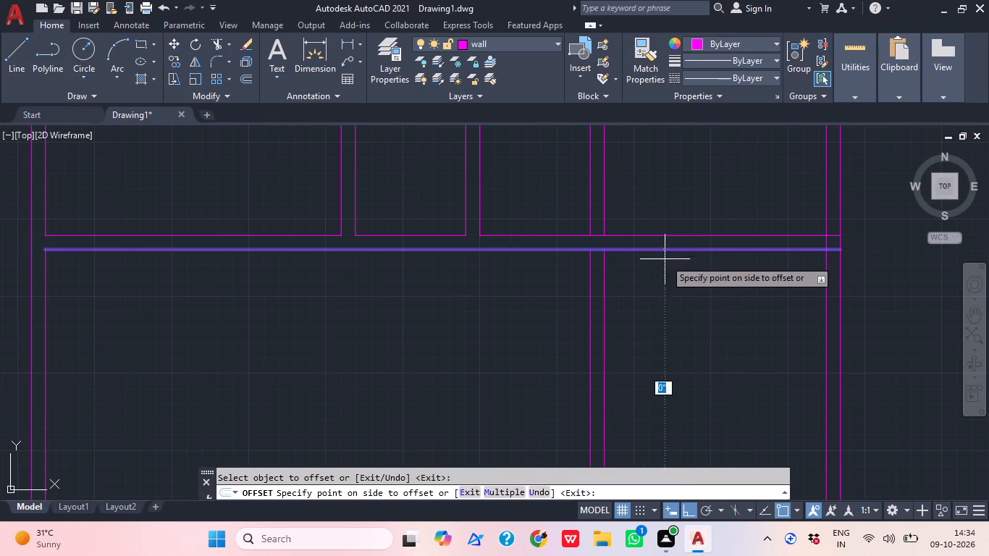
{"action": "left_click_drag", "start_coordinate": [657, 357], "coordinate": [675, 348]}
{"action": "scroll", "coordinate": [702, 327], "scroll_direction": "down", "scroll_amount": 2}
{"action": "middle_click_drag", "start_coordinate": [692, 355], "coordinate": [674, 335]}
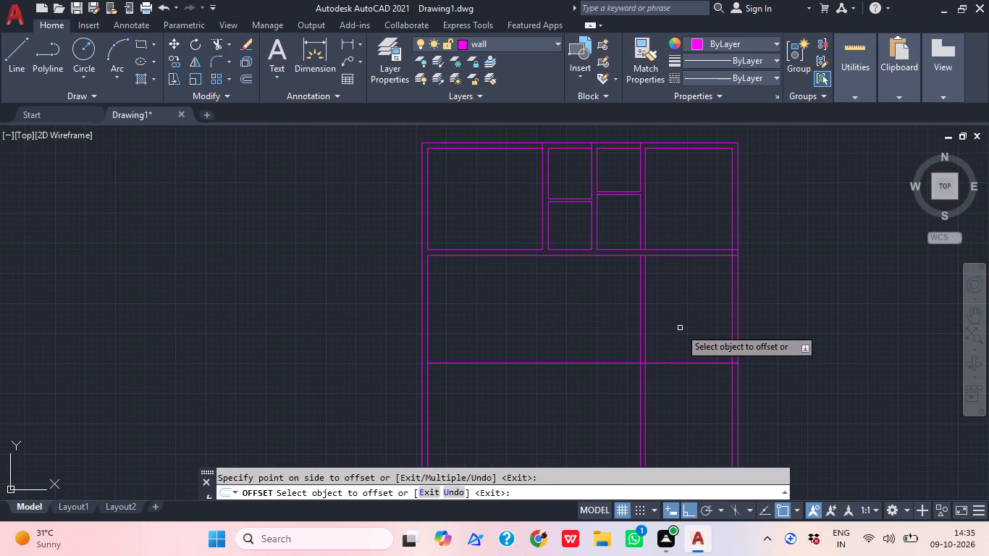
{"action": "key", "text": "space"}
Offset the new horizontal line 9" downward to form the second horizontal wall.
{"action": "key", "text": "space"}
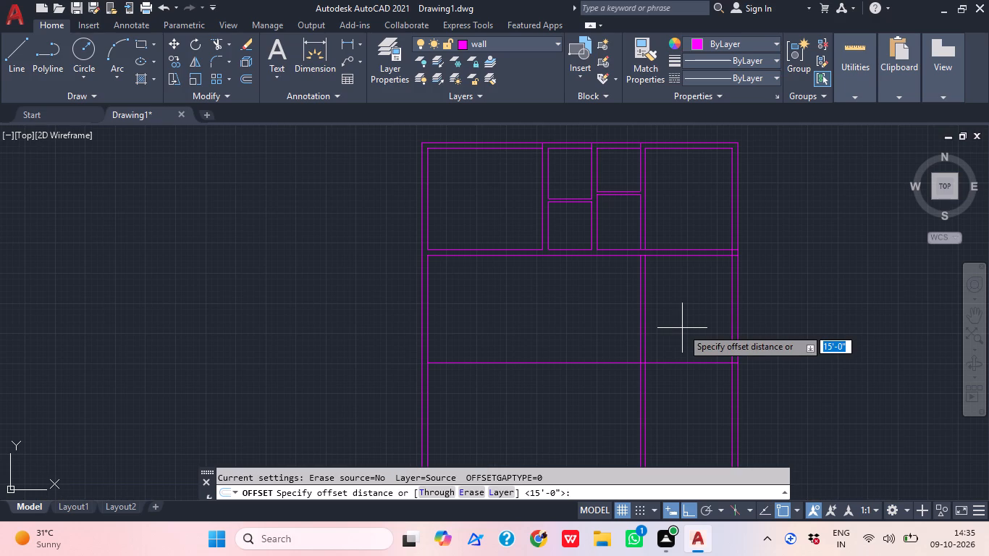
{"action": "type", "text": "9\""}
{"action": "key", "text": "Return"}
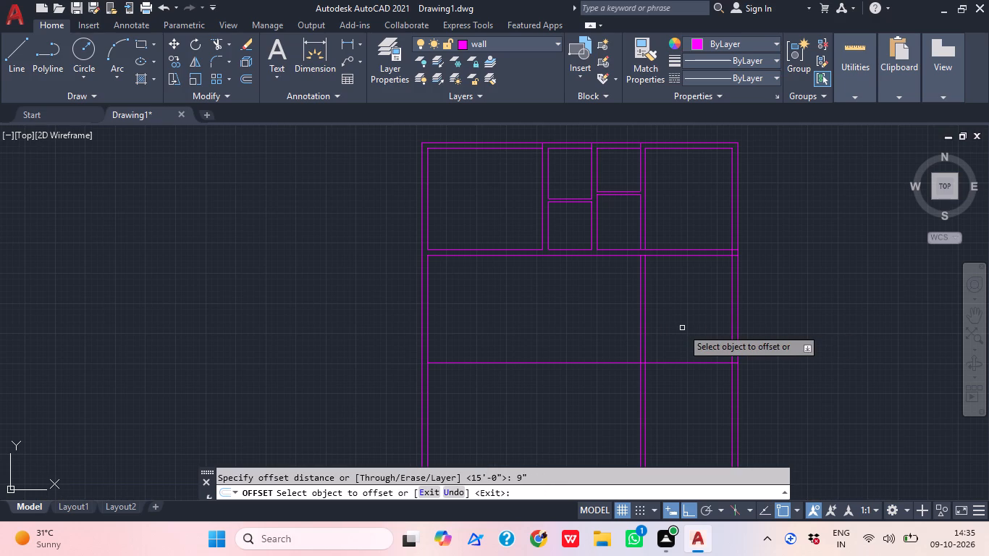
{"action": "left_click", "coordinate": [696, 357]}
{"action": "left_click", "coordinate": [695, 363]}
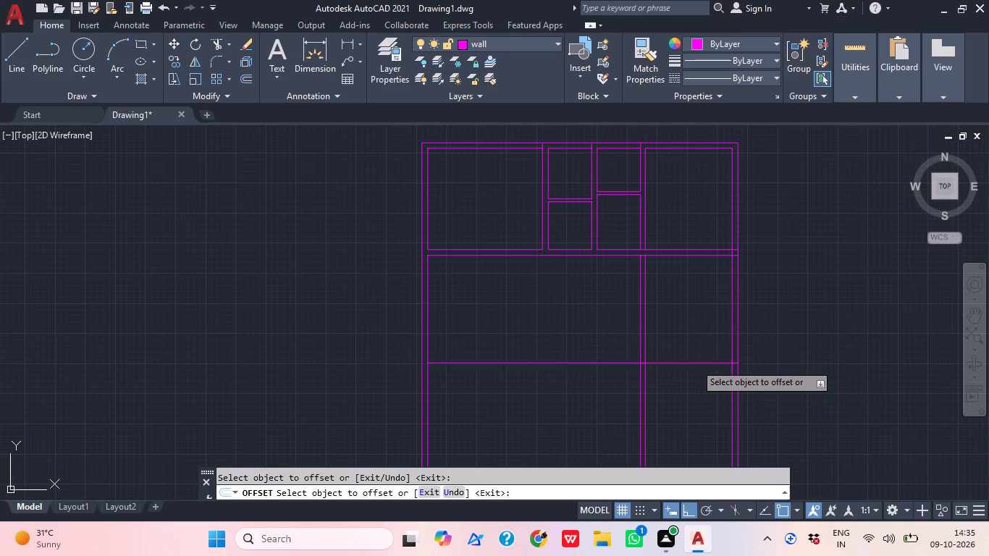
{"action": "left_click", "coordinate": [687, 385]}
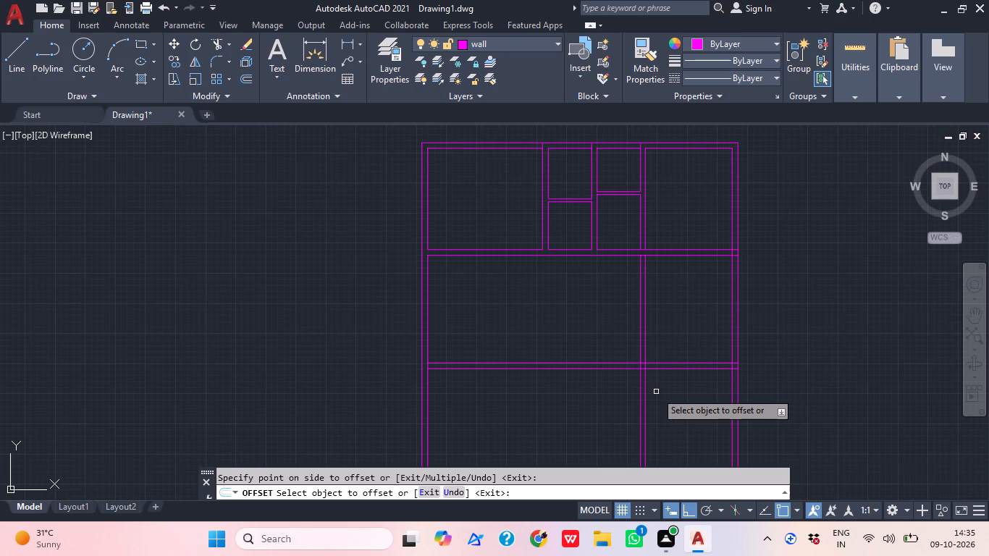
Examine the floor plan around the lower horizontal wall, the long vertical walls and the upper rooms.
{"action": "scroll", "coordinate": [656, 392], "scroll_direction": "up", "scroll_amount": 2}
{"action": "middle_click_drag", "start_coordinate": [650, 397], "coordinate": [632, 407]}
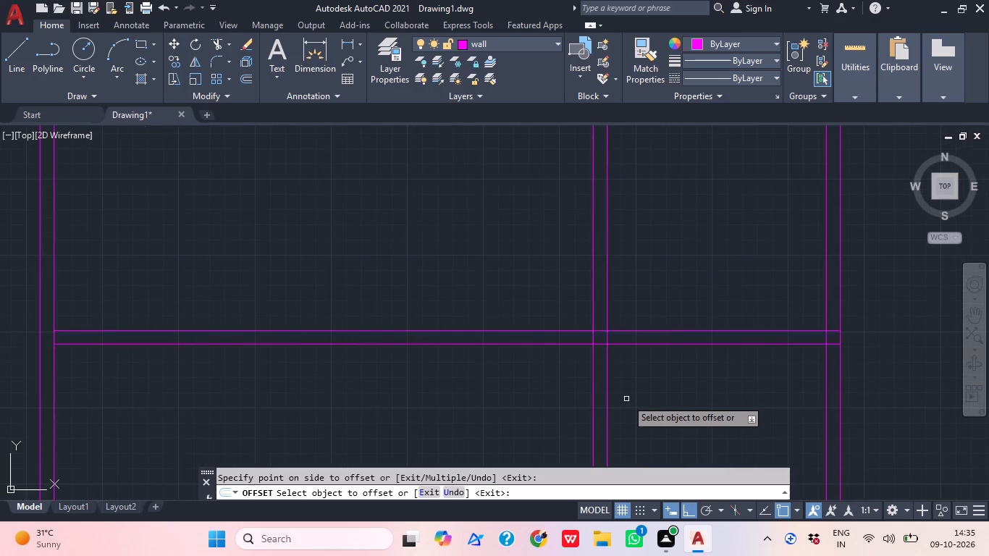
{"action": "scroll", "coordinate": [626, 399], "scroll_direction": "down", "scroll_amount": 2}
{"action": "middle_click_drag", "start_coordinate": [624, 403], "coordinate": [617, 340]}
{"action": "scroll", "coordinate": [757, 223], "scroll_direction": "down", "scroll_amount": 3}
{"action": "middle_click_drag", "start_coordinate": [742, 245], "coordinate": [740, 245]}
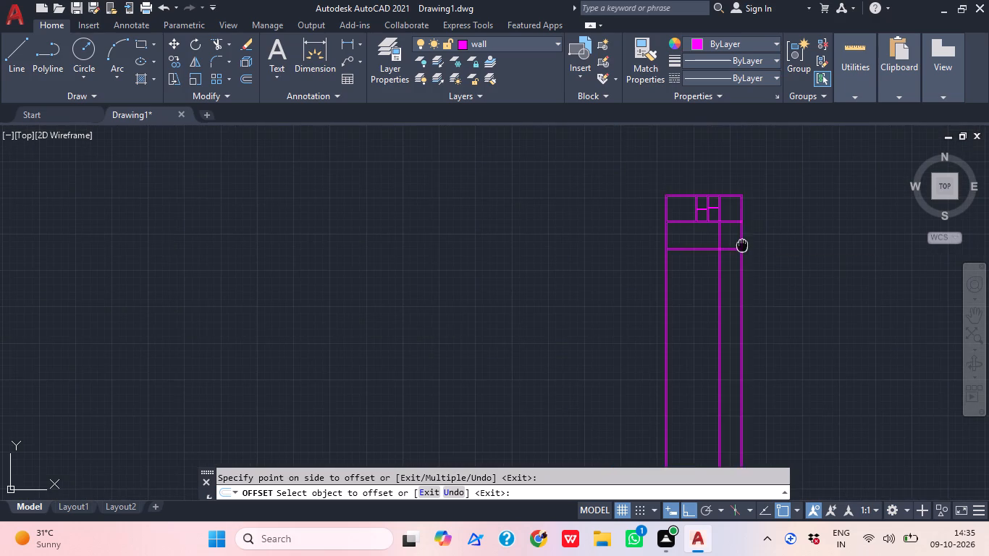
{"action": "middle_click_drag", "start_coordinate": [740, 245], "coordinate": [725, 229]}
{"action": "scroll", "coordinate": [701, 256], "scroll_direction": "up", "scroll_amount": 2}
{"action": "middle_click_drag", "start_coordinate": [704, 295], "coordinate": [705, 443]}
{"action": "scroll", "coordinate": [702, 431], "scroll_direction": "up", "scroll_amount": 2}
{"action": "scroll", "coordinate": [702, 429], "scroll_direction": "down", "scroll_amount": 1}
{"action": "middle_click_drag", "start_coordinate": [702, 429], "coordinate": [665, 389]}
{"action": "scroll", "coordinate": [677, 393], "scroll_direction": "up", "scroll_amount": 1}
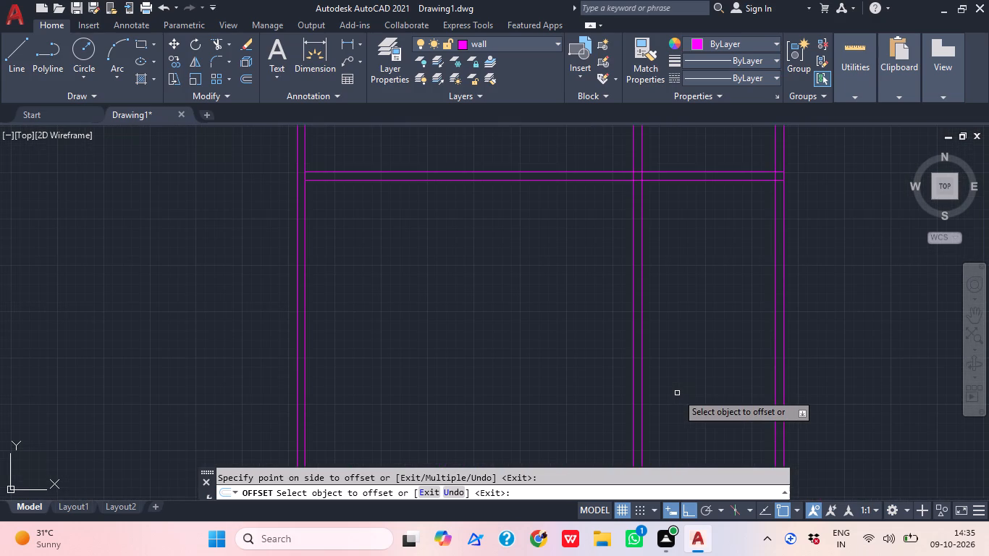
{"action": "scroll", "coordinate": [787, 358], "scroll_direction": "down", "scroll_amount": 2}
{"action": "middle_click_drag", "start_coordinate": [759, 365], "coordinate": [733, 363]}
{"action": "middle_click_drag", "start_coordinate": [752, 379], "coordinate": [730, 350]}
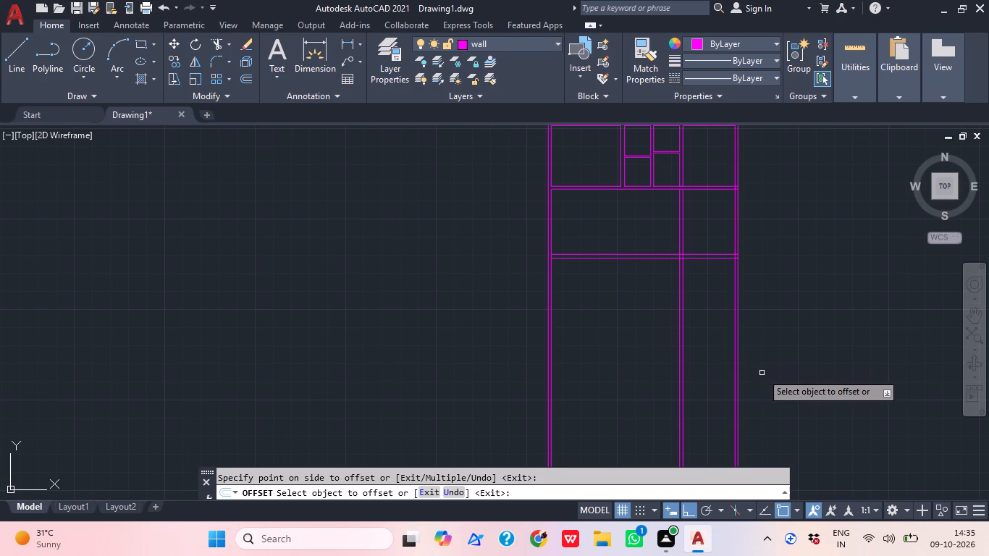
{"action": "middle_click_drag", "start_coordinate": [749, 388], "coordinate": [731, 399]}
{"action": "scroll", "coordinate": [731, 399], "scroll_direction": "down", "scroll_amount": 1}
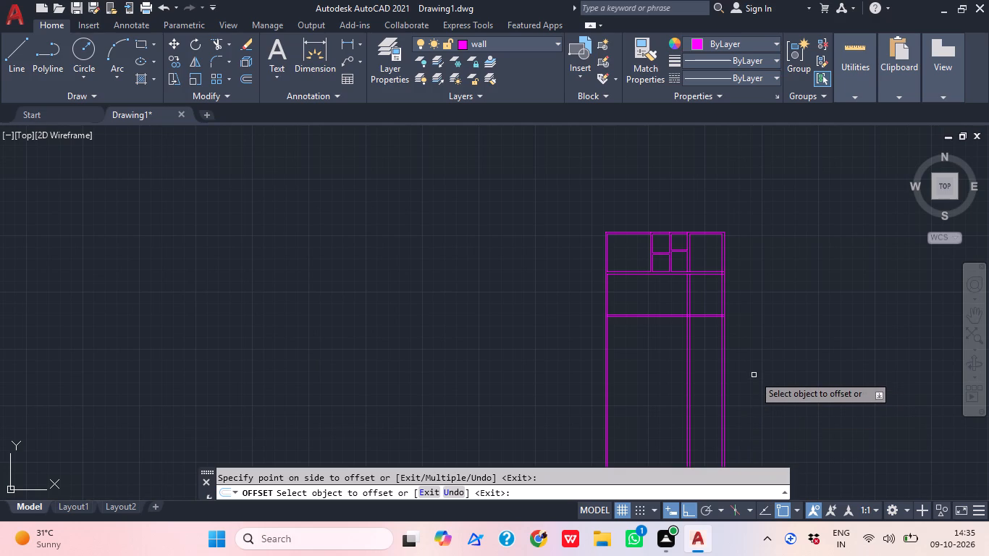
{"action": "scroll", "coordinate": [666, 270], "scroll_direction": "up", "scroll_amount": 2}
{"action": "middle_click_drag", "start_coordinate": [626, 298], "coordinate": [606, 307]}
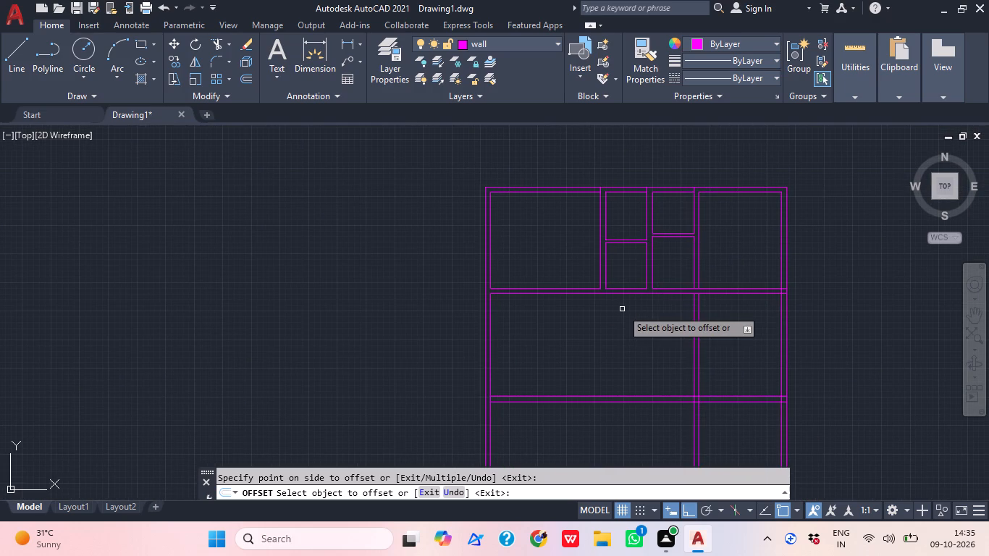
{"action": "scroll", "coordinate": [629, 275], "scroll_direction": "up", "scroll_amount": 1}
{"action": "middle_click_drag", "start_coordinate": [629, 275], "coordinate": [590, 298]}
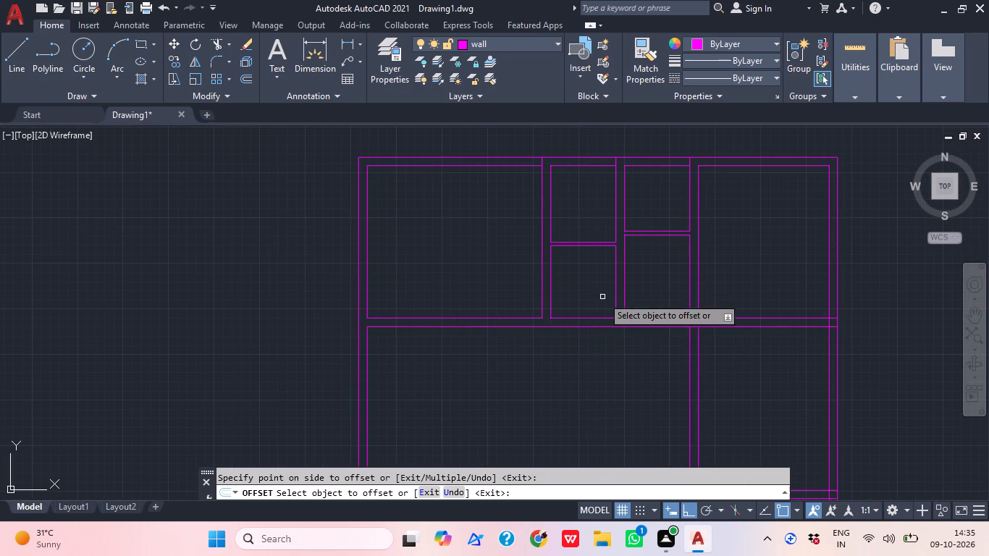
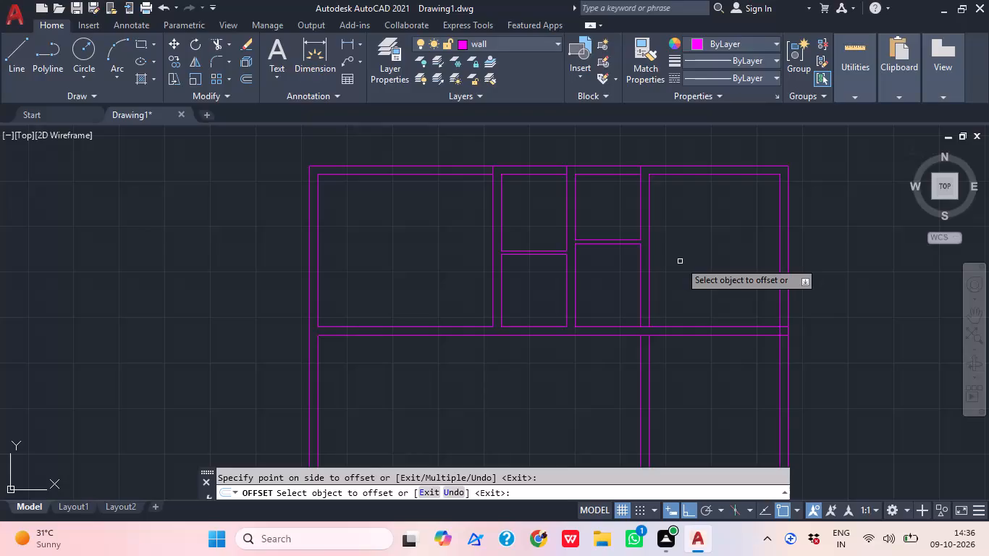
Offset the lower line of the first horizontal wall below the upper rooms 6' downward.
{"action": "middle_click_drag", "start_coordinate": [639, 263], "coordinate": [611, 210]}
{"action": "middle_click_drag", "start_coordinate": [639, 339], "coordinate": [605, 289]}
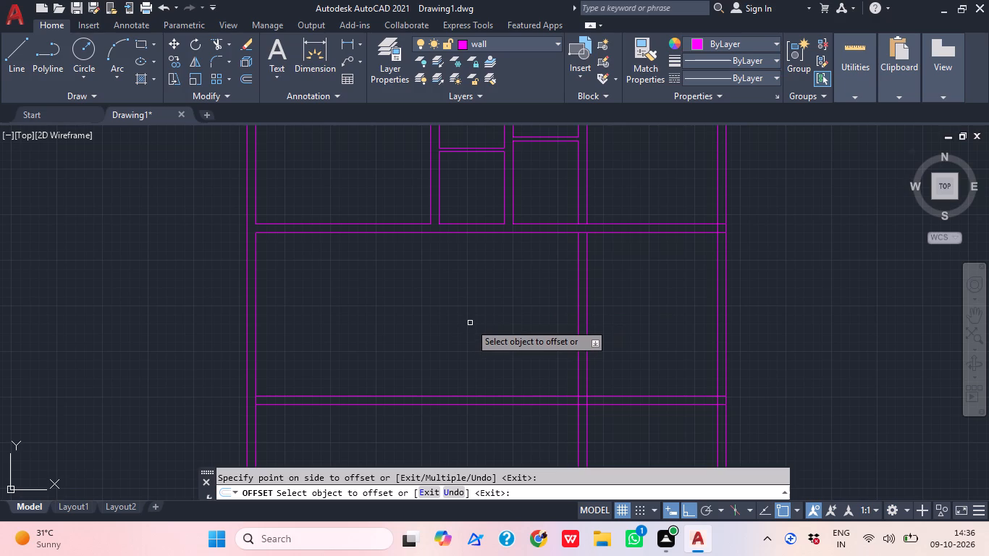
{"action": "key", "text": "space"}
{"action": "key", "text": "space"}
{"action": "type", "text": "6'"}
{"action": "key", "text": "Return"}
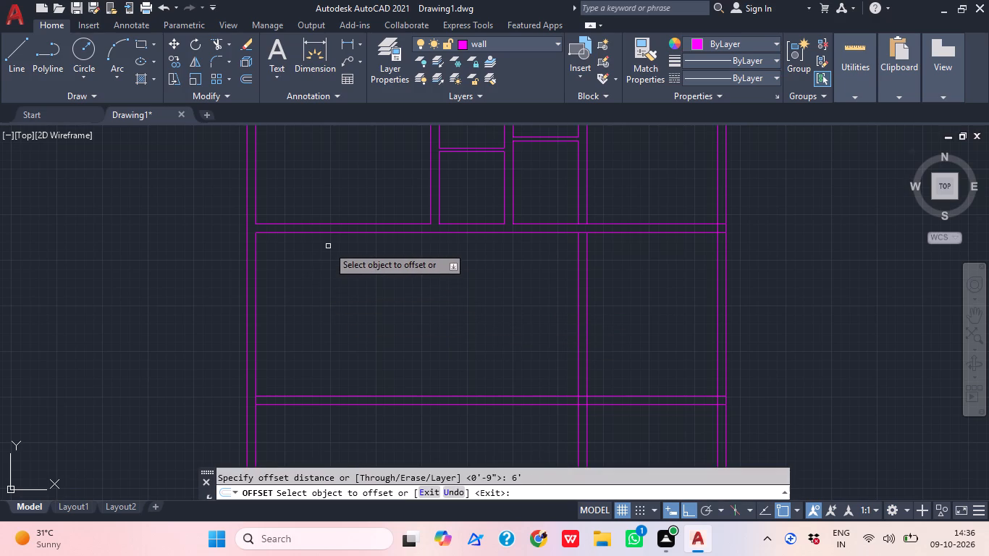
{"action": "left_click", "coordinate": [328, 235]}
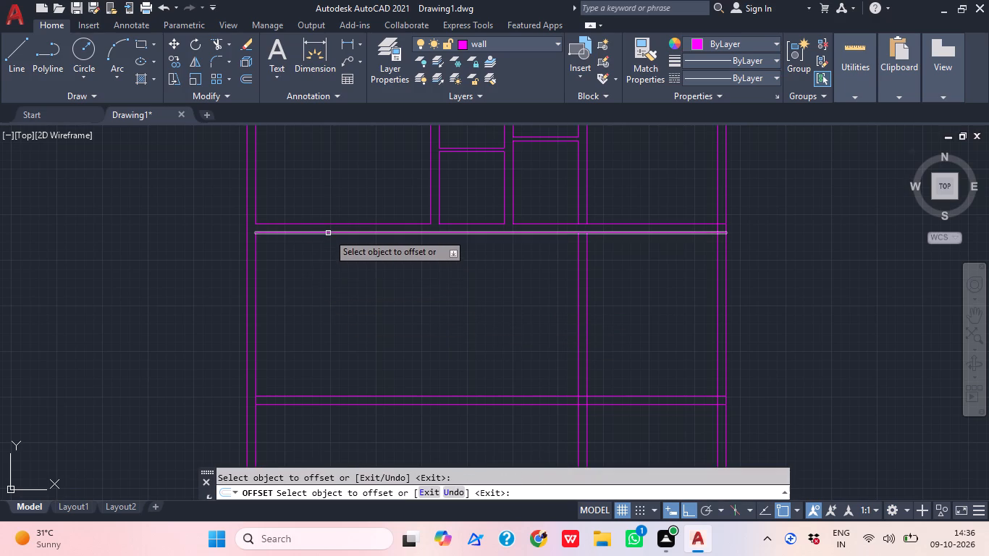
{"action": "left_click", "coordinate": [327, 233]}
{"action": "left_click", "coordinate": [333, 292]}
{"action": "key", "text": "space"}
Offset the new horizontal line 9" downward to form a wall between the two existing horizontal walls.
{"action": "key", "text": "space"}
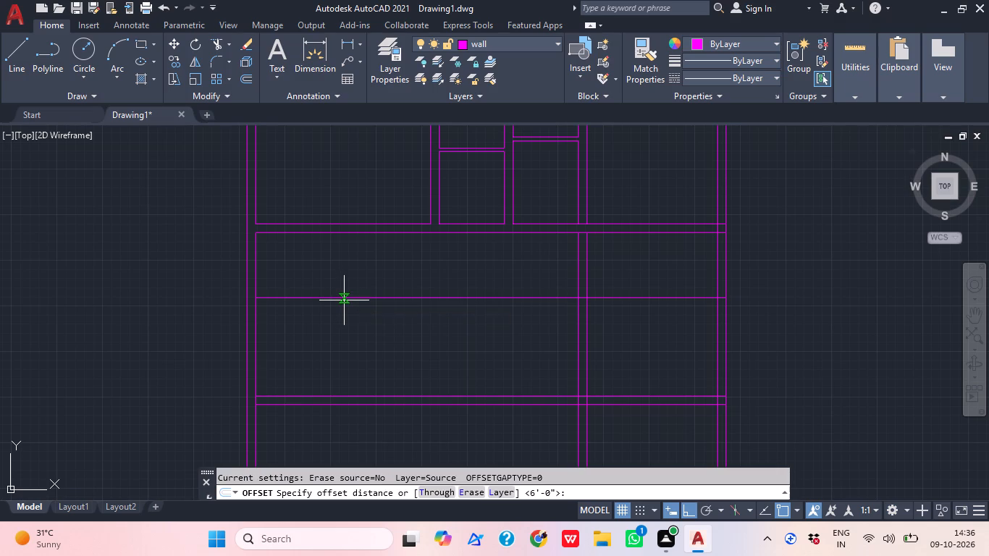
{"action": "type", "text": "9\""}
{"action": "key", "text": "shift+Return"}
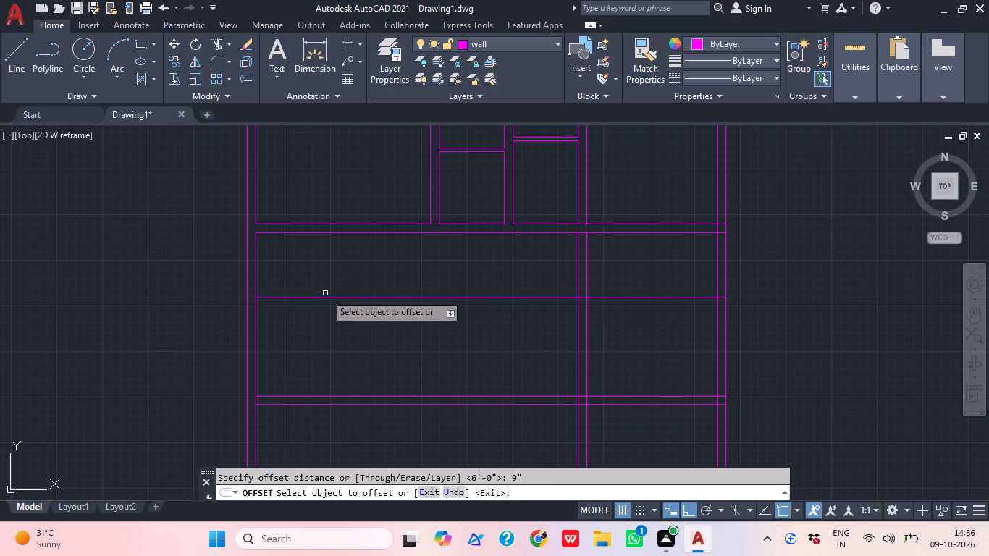
{"action": "left_click", "coordinate": [332, 299]}
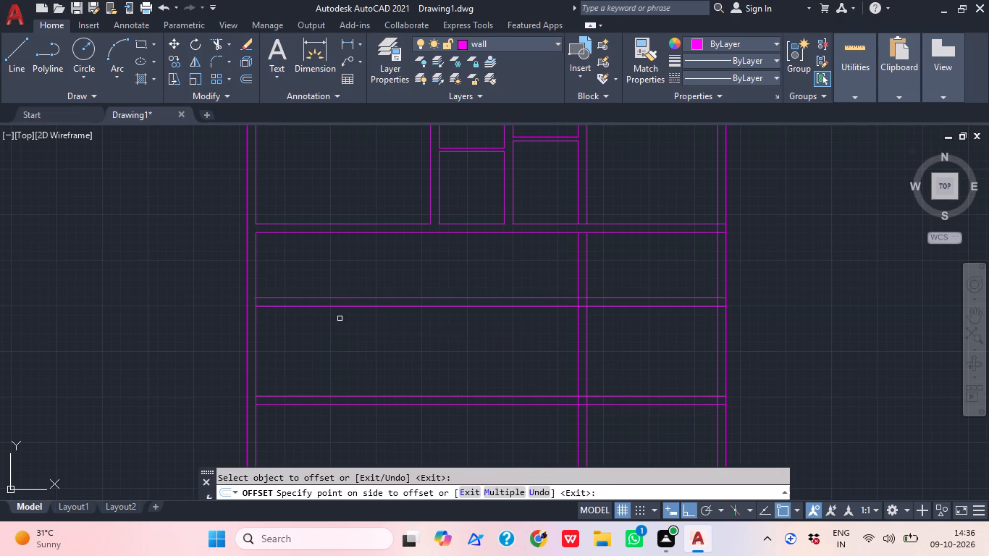
{"action": "left_click", "coordinate": [340, 319]}
{"action": "key", "text": "space"}
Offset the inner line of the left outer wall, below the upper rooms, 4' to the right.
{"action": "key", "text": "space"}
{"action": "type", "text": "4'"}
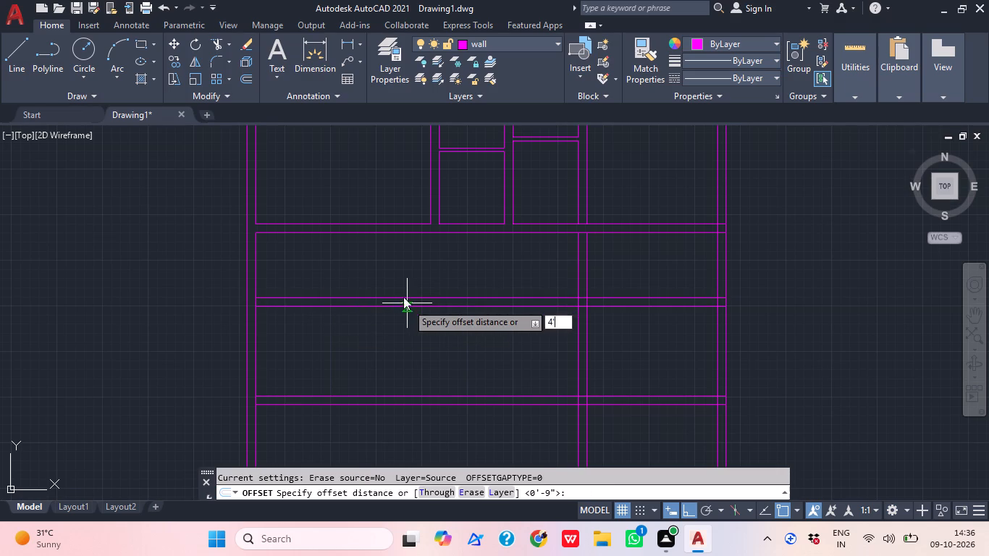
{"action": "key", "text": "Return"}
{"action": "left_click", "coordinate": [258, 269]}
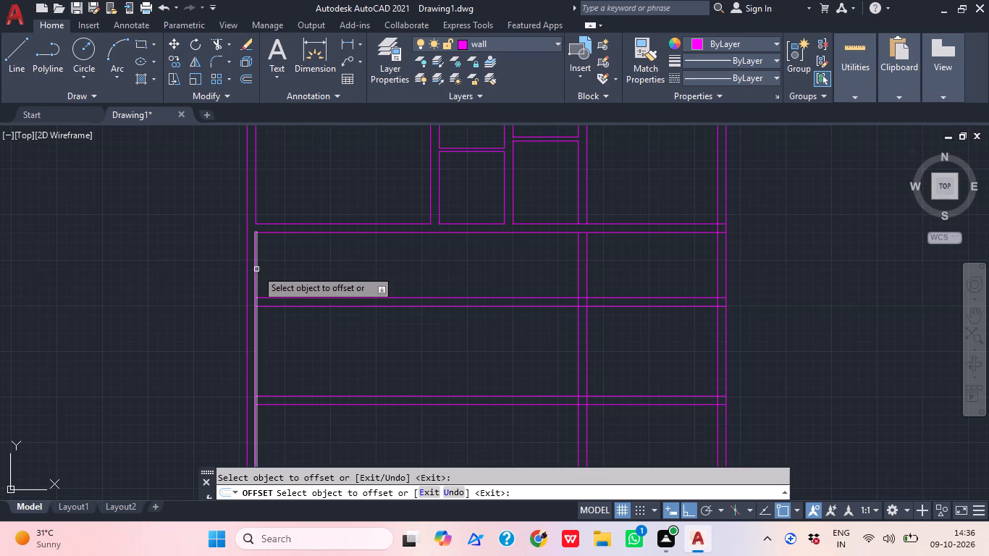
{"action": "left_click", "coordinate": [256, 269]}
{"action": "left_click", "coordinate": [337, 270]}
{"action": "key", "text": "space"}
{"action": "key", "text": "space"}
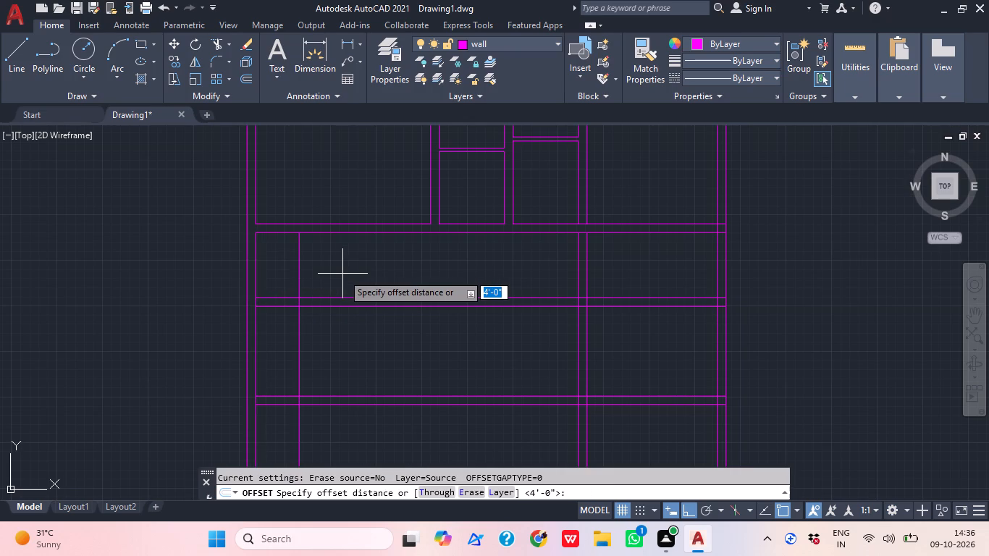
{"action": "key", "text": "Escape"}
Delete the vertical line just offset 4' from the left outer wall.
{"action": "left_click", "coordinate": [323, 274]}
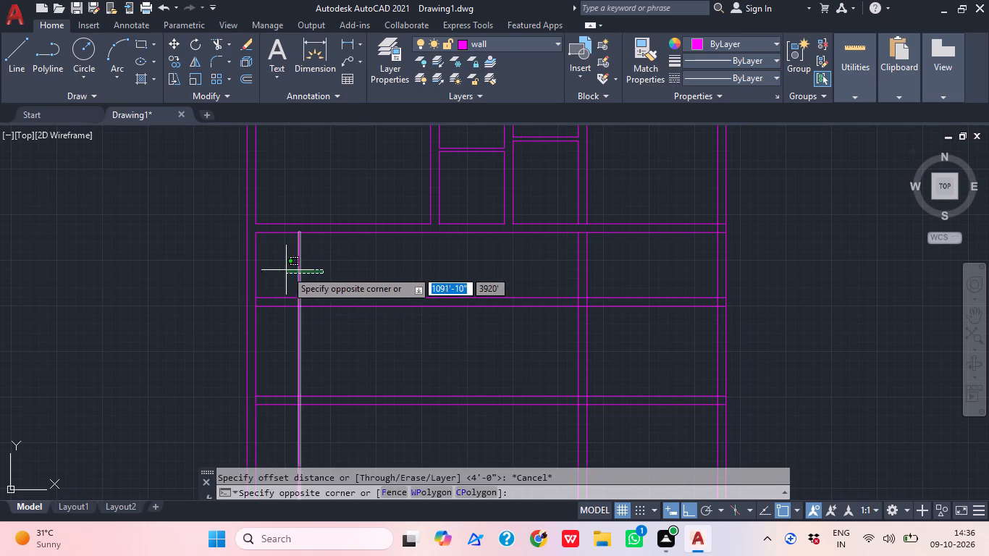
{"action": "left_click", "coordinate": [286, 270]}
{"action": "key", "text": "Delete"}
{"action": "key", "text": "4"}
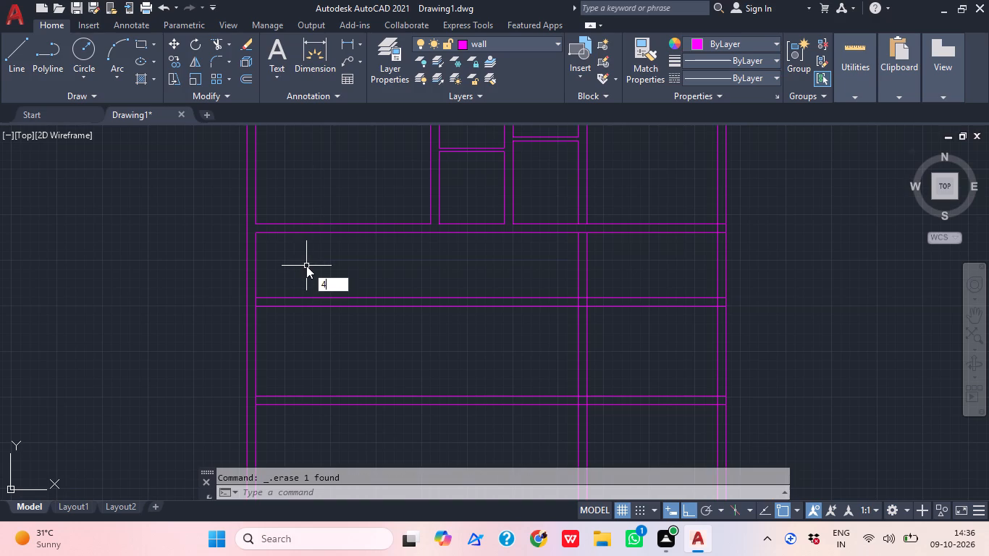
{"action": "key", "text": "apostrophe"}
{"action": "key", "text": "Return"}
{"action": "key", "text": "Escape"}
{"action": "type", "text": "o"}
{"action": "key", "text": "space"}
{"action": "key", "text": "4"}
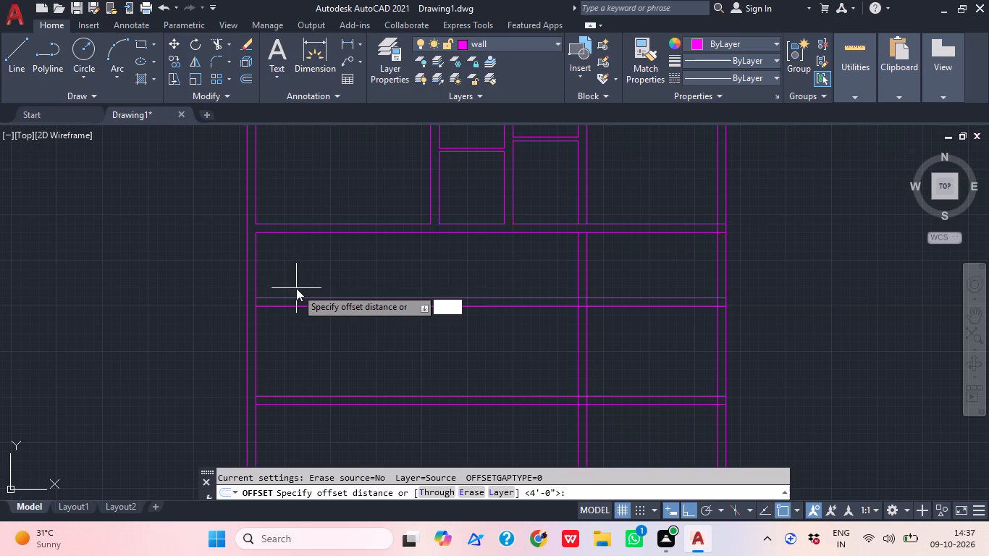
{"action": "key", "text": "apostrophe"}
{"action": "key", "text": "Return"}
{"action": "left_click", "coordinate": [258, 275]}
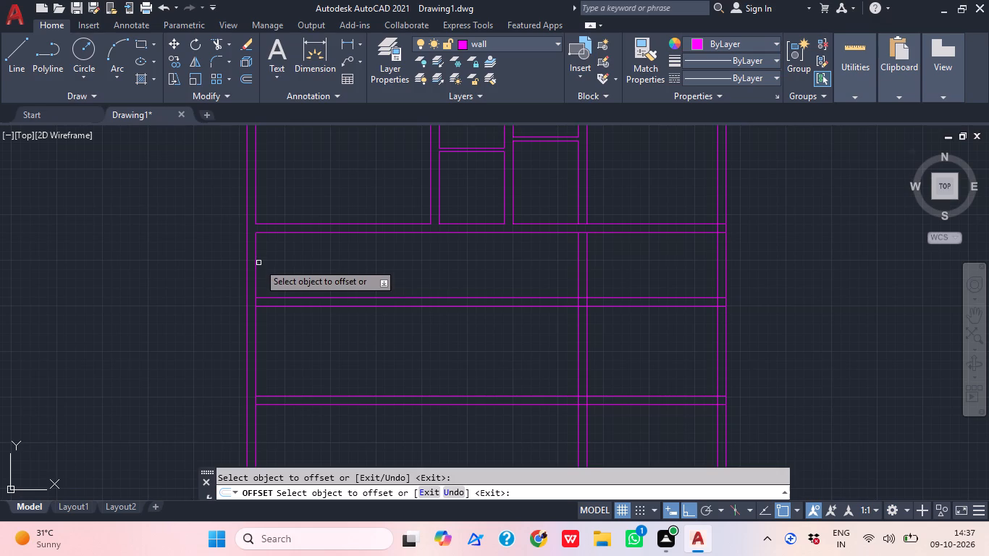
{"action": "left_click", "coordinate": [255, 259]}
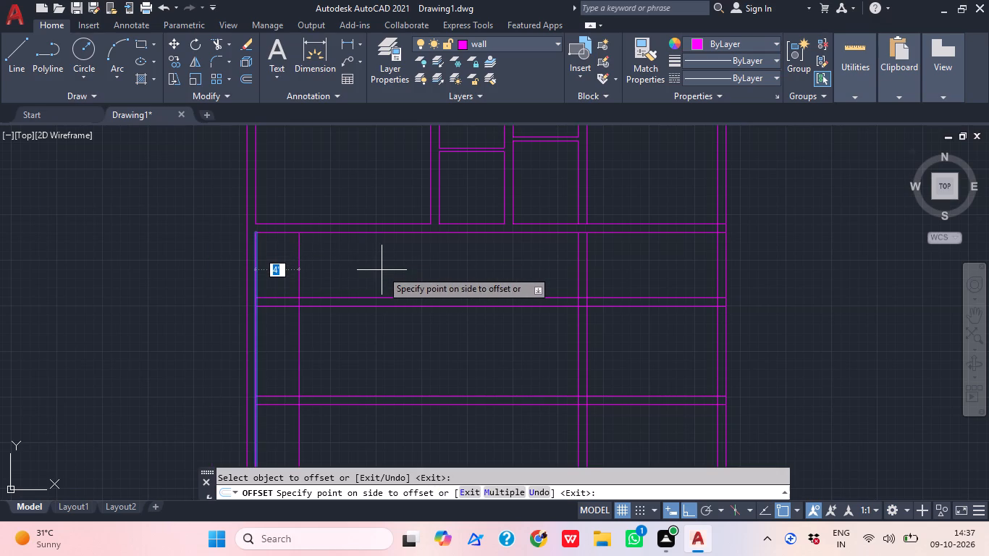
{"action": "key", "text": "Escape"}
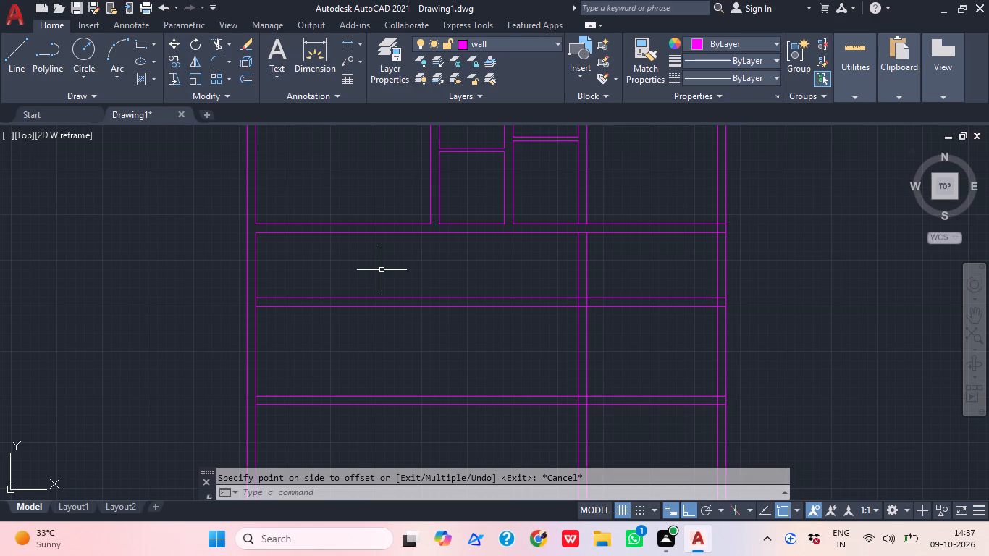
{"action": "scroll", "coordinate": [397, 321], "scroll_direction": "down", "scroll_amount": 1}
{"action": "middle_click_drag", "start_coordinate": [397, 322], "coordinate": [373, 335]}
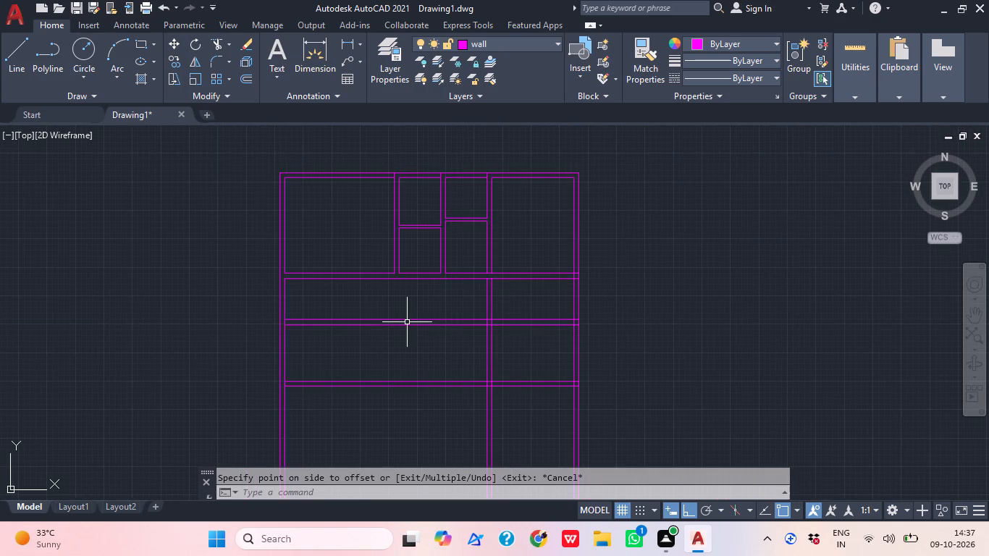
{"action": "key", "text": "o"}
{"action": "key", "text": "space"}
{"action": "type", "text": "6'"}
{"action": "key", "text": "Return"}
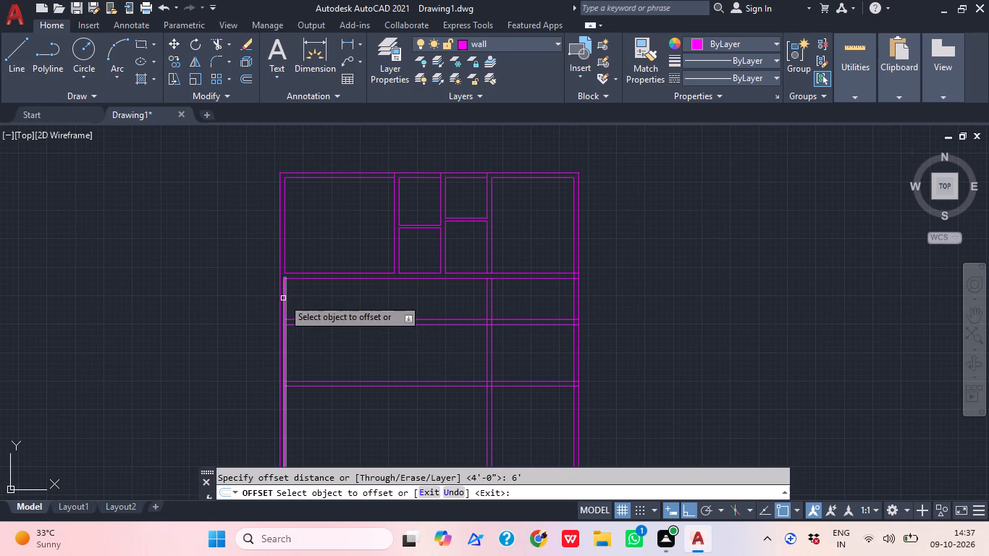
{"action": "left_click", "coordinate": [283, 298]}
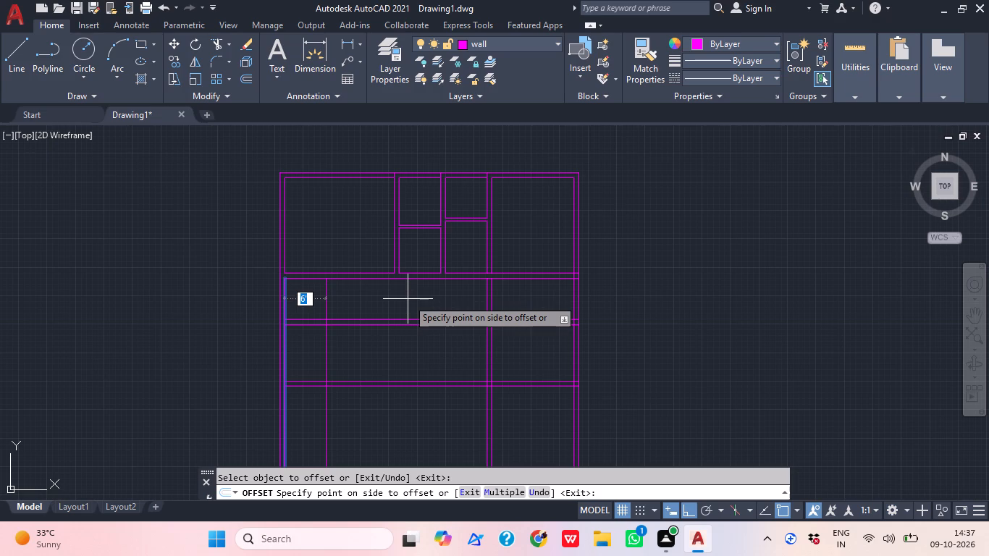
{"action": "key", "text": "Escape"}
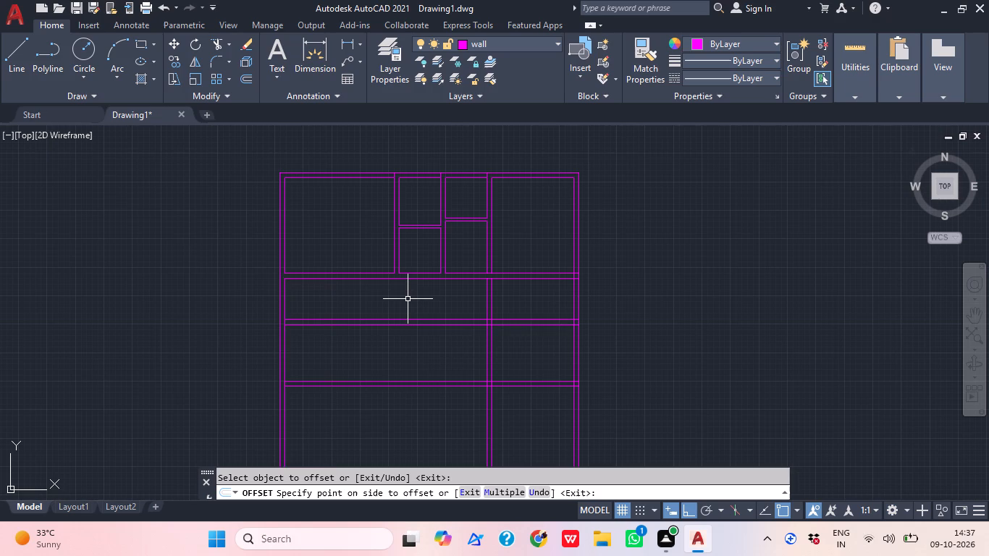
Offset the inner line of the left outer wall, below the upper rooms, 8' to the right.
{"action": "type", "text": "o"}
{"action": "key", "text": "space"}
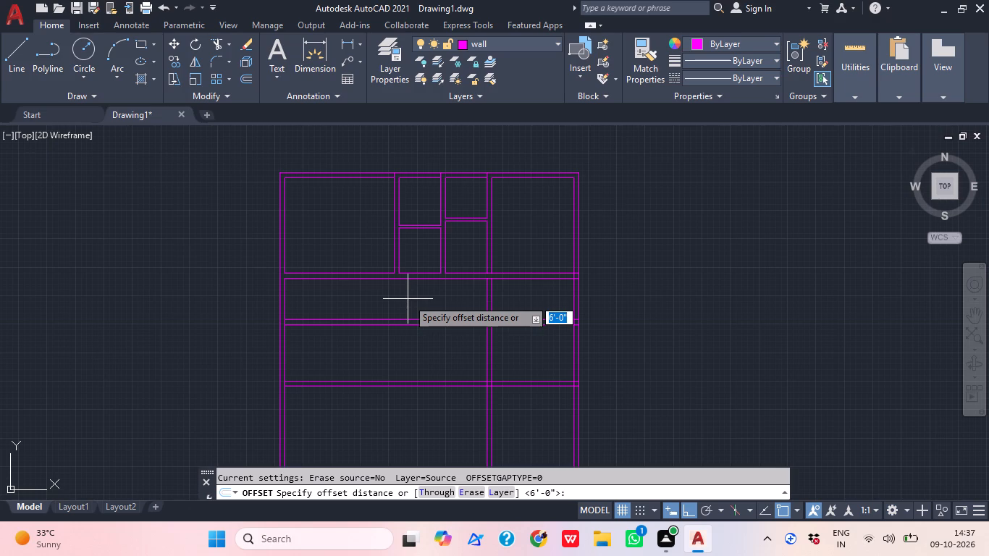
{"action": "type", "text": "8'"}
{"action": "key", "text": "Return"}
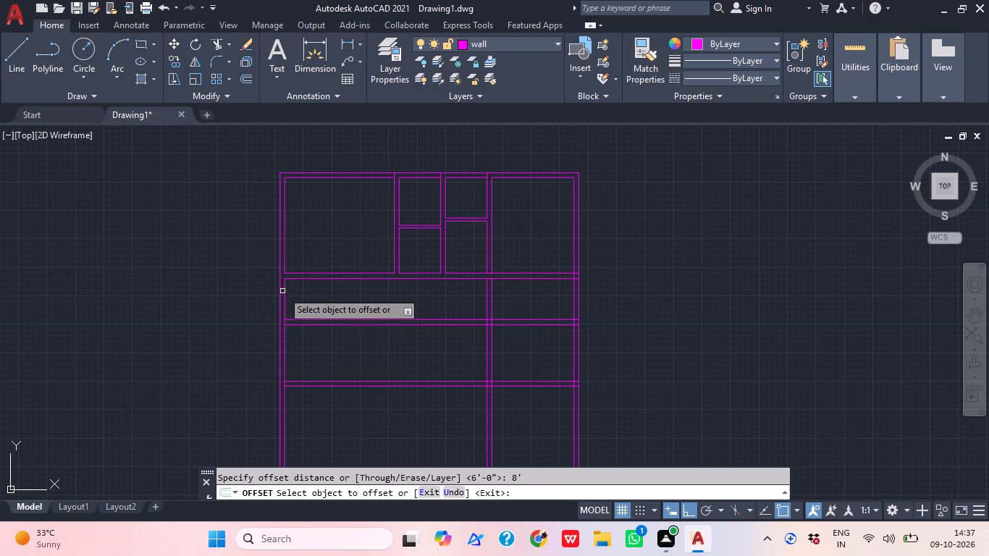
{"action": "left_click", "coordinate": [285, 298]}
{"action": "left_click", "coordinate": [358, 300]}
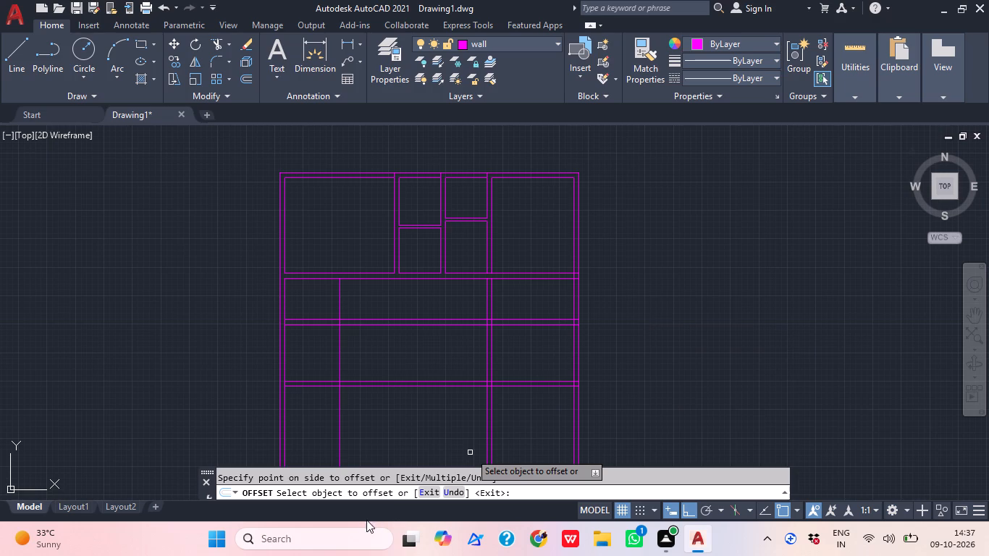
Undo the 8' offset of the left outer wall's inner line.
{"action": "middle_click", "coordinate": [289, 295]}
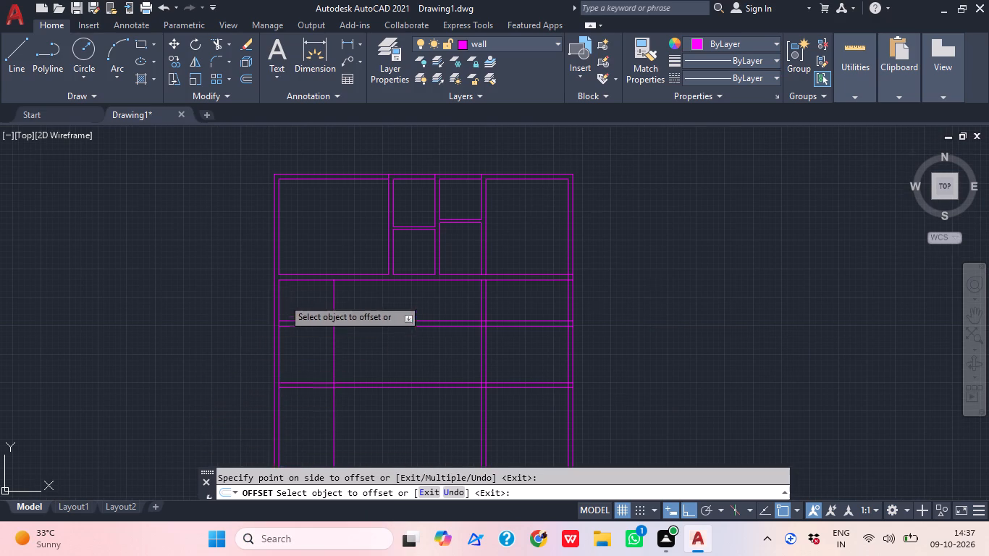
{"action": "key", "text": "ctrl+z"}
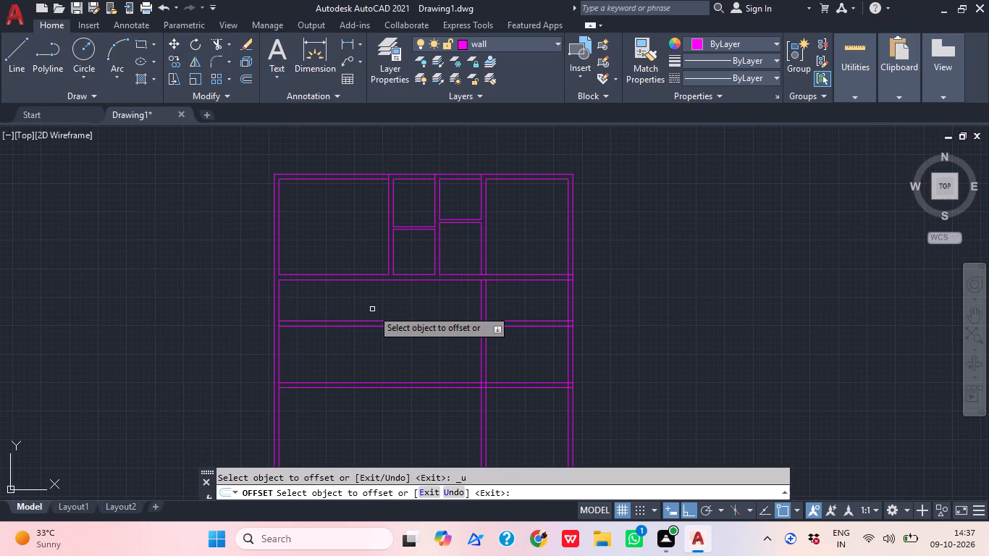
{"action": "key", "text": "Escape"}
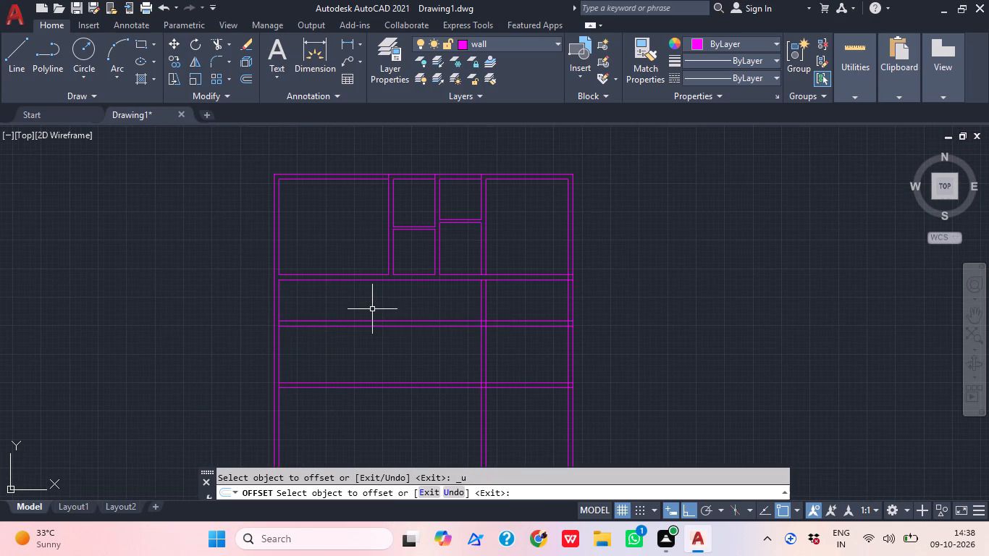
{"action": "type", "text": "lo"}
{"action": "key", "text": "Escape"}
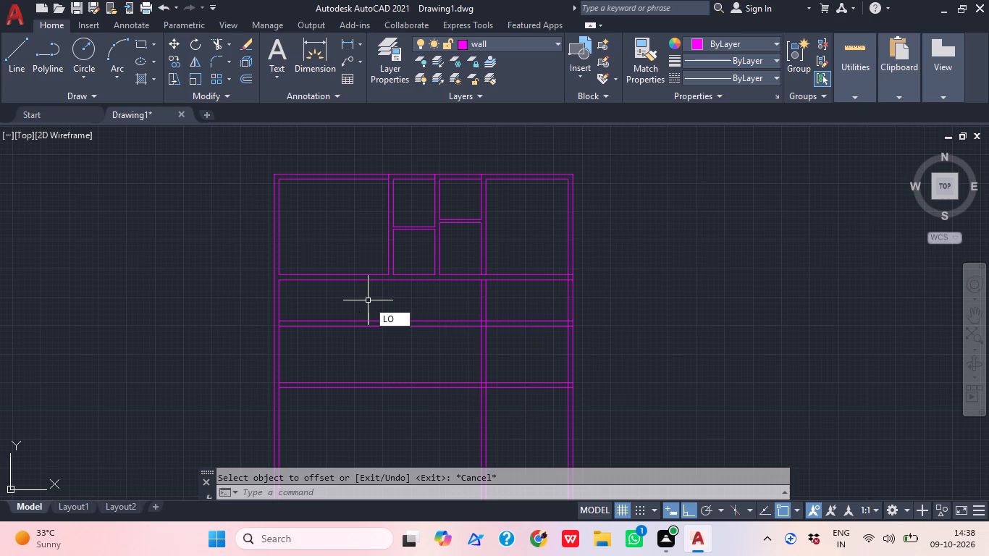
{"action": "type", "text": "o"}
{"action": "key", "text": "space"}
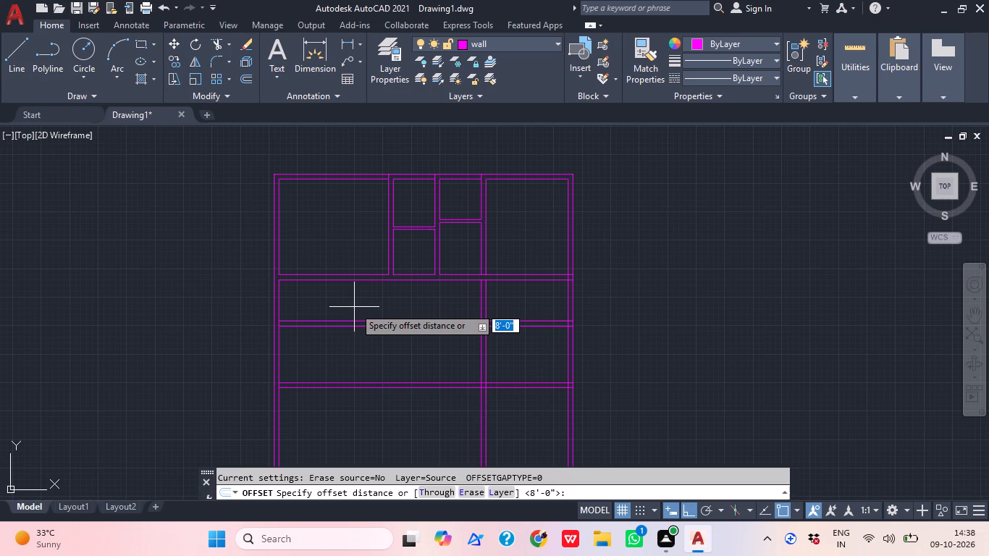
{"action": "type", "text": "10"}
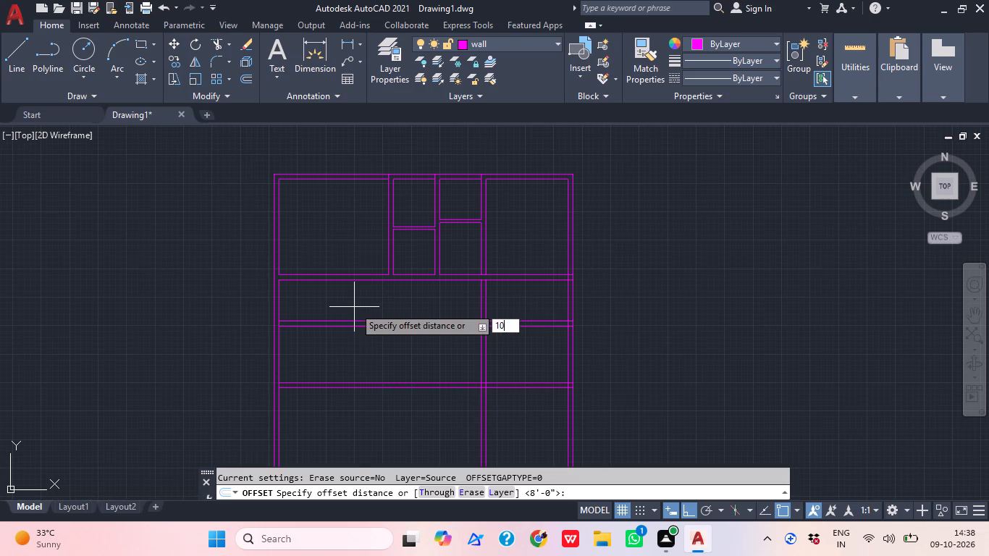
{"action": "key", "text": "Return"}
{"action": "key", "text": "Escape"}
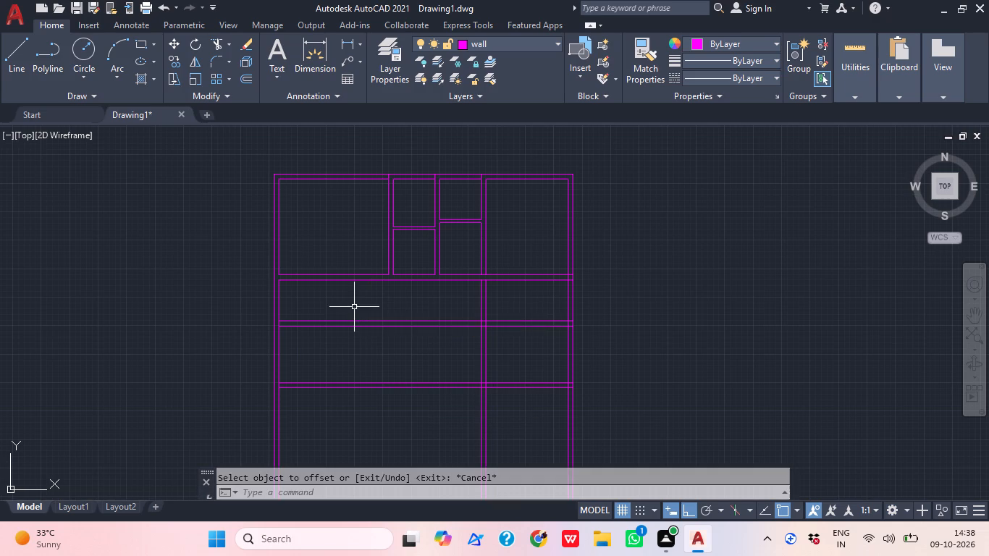
Offset the inner line of the left outer wall, below the upper rooms, 10' to the right.
{"action": "key", "text": "space"}
{"action": "key", "text": "space"}
{"action": "key", "text": "space"}
{"action": "key", "text": "space"}
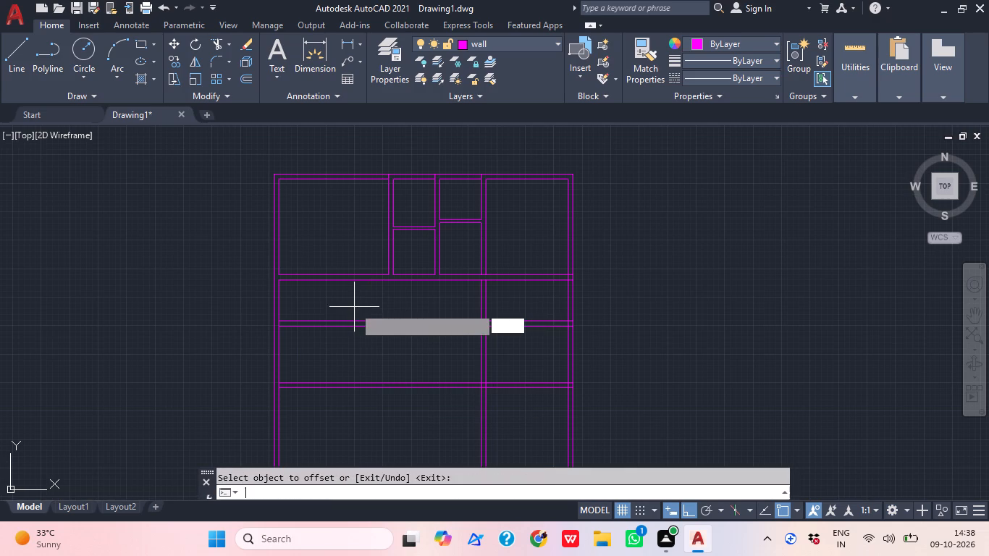
{"action": "type", "text": "10'"}
{"action": "key", "text": "Return"}
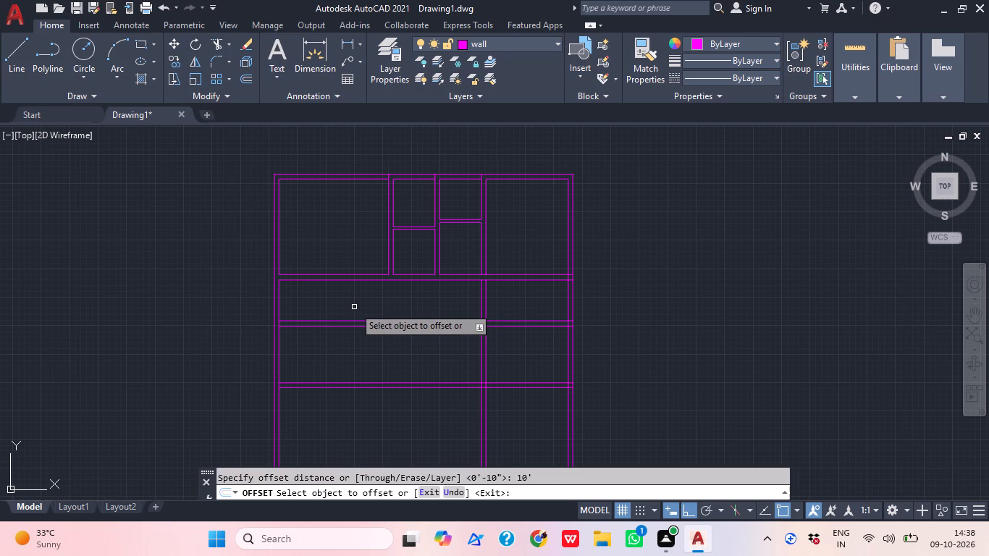
{"action": "left_click", "coordinate": [276, 299]}
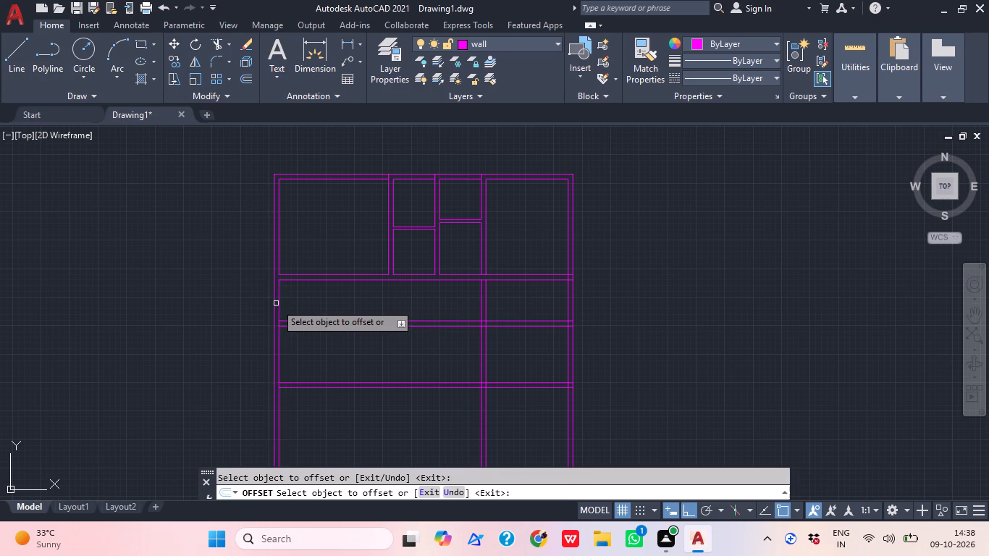
{"action": "left_click", "coordinate": [277, 305]}
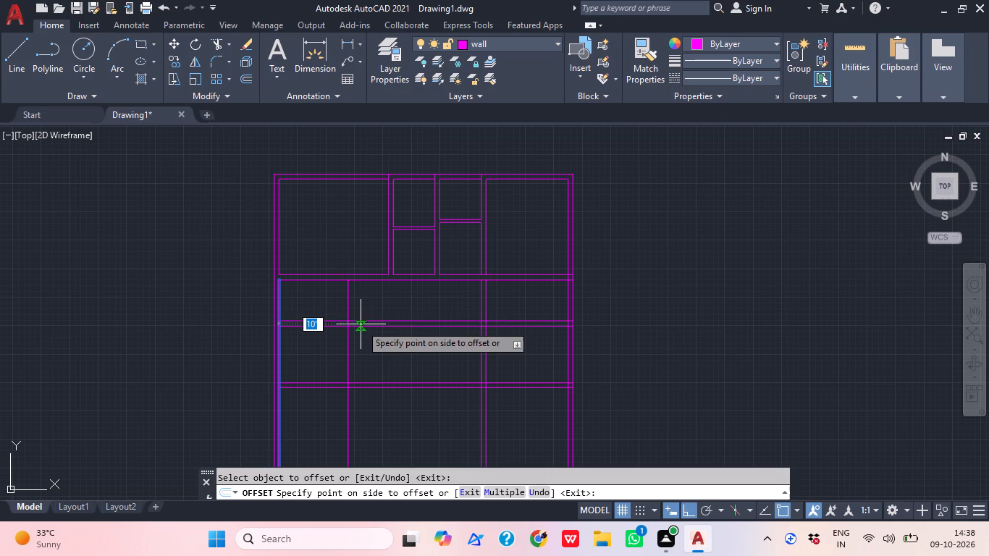
{"action": "scroll", "coordinate": [357, 318], "scroll_direction": "up", "scroll_amount": 1}
{"action": "left_click", "coordinate": [401, 300]}
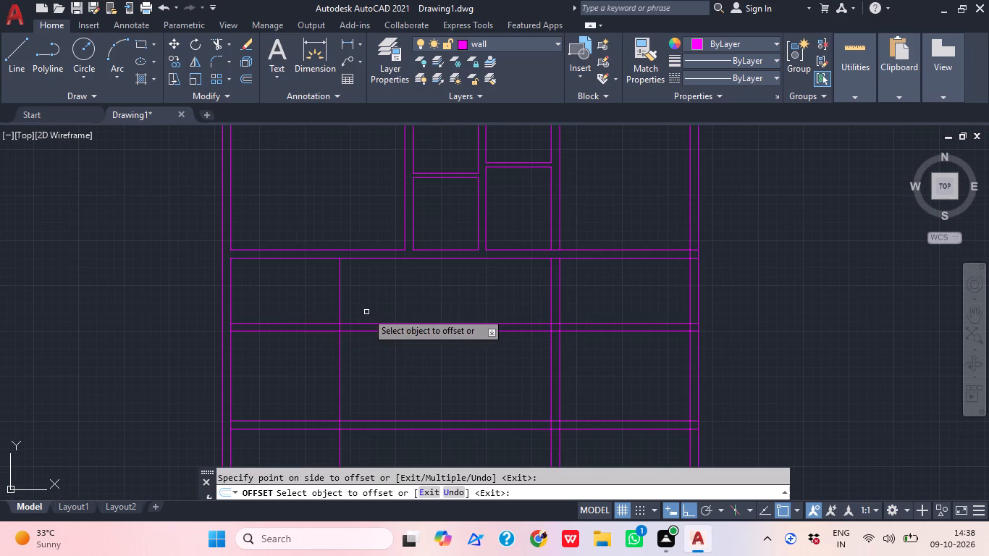
Offset the vertical line 10' from the left outer wall by 1', twice in succession to the left and once to the right.
{"action": "key", "text": "space"}
{"action": "key", "text": "space"}
{"action": "type", "text": "1"}
{"action": "key", "text": "apostrophe"}
{"action": "key", "text": "Return"}
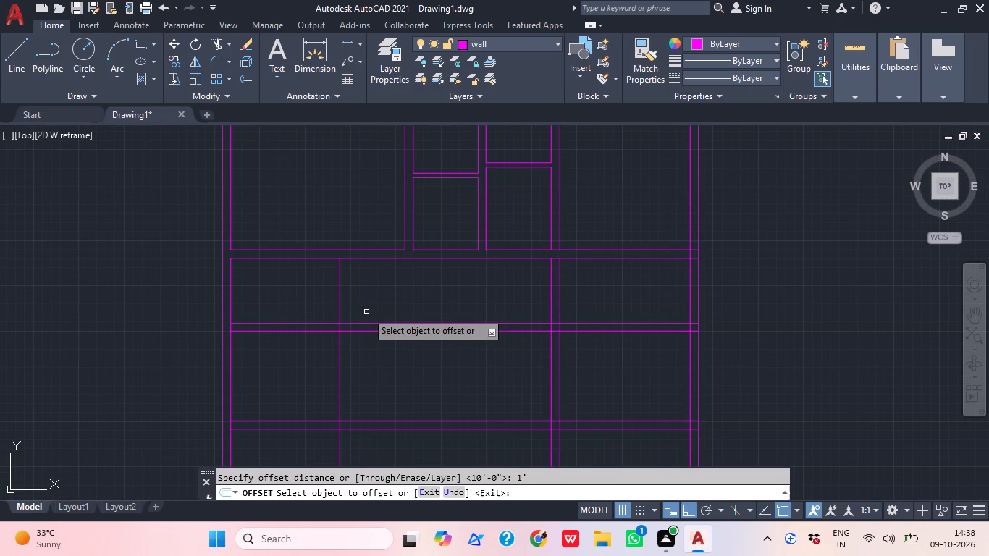
{"action": "left_click", "coordinate": [340, 291]}
{"action": "left_click", "coordinate": [323, 294]}
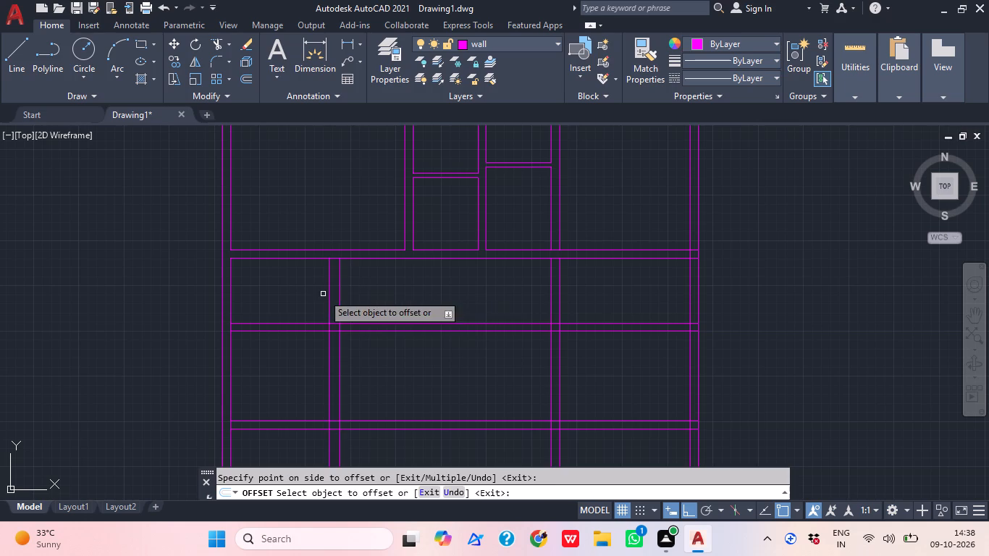
{"action": "left_click", "coordinate": [329, 287]}
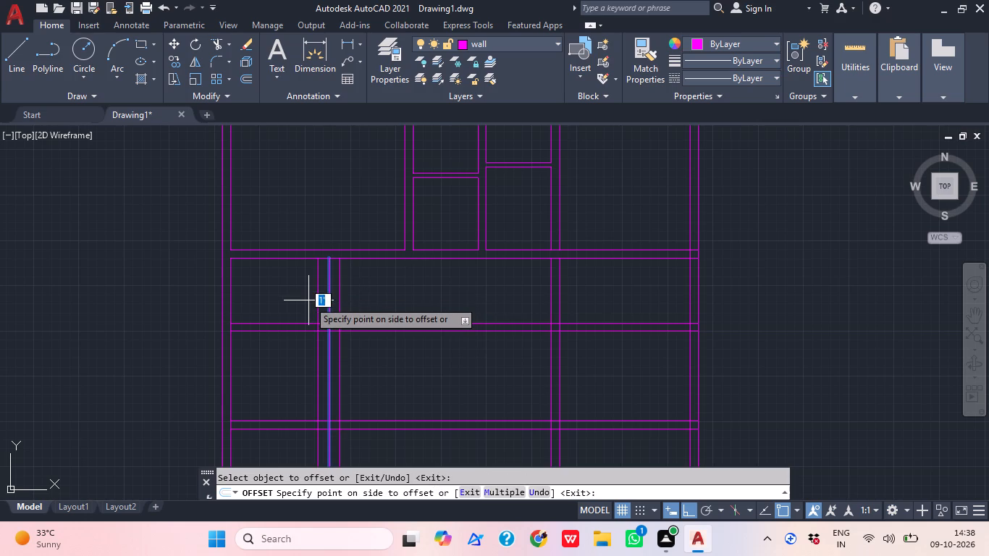
{"action": "left_click", "coordinate": [308, 300]}
{"action": "left_click", "coordinate": [340, 306]}
{"action": "left_click", "coordinate": [354, 303]}
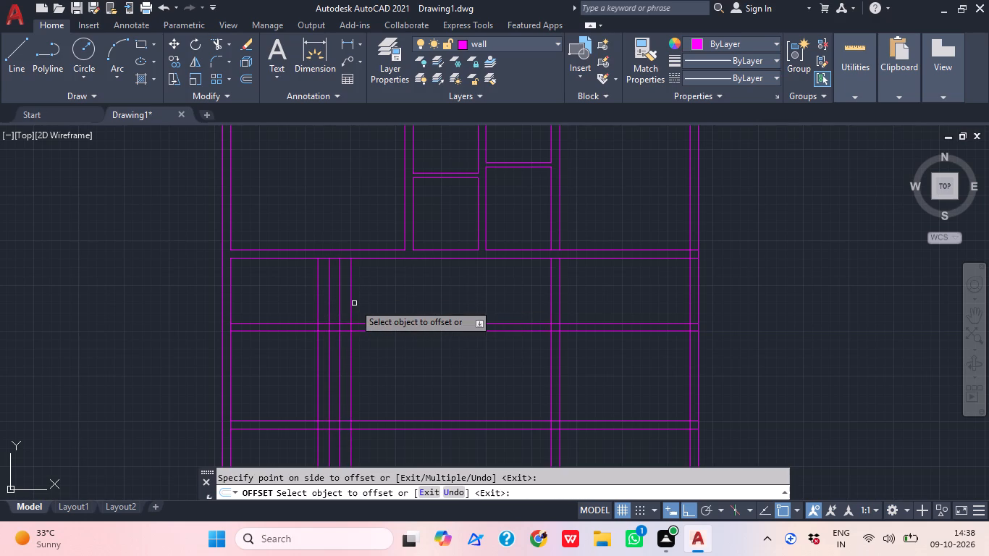
Trim the first horizontal wall pair below the upper rooms between the rightmost 1'-spaced line and the vertical wall on its right.
{"action": "middle_click_drag", "start_coordinate": [287, 308], "coordinate": [330, 350]}
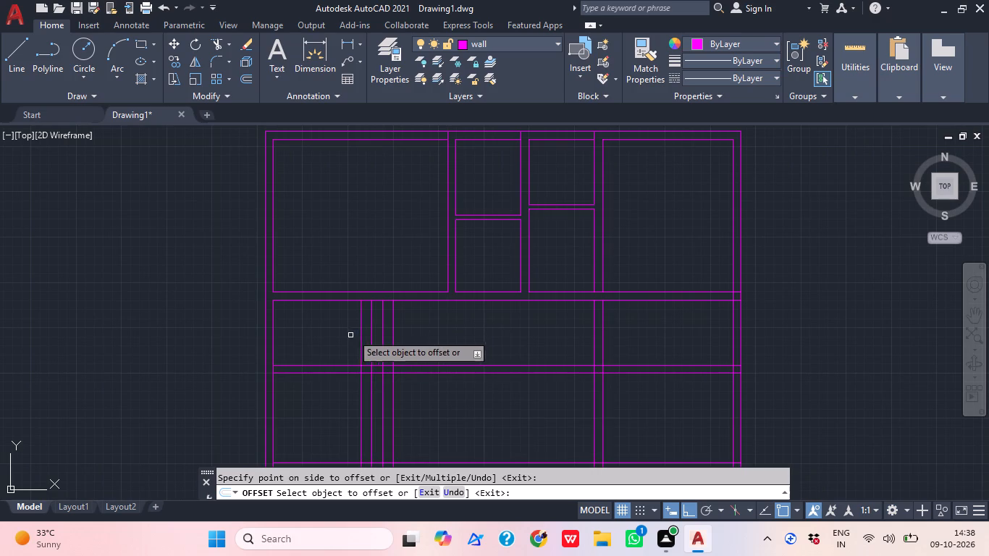
{"action": "key", "text": "Escape"}
{"action": "key", "text": "t"}
{"action": "type", "text": "r"}
{"action": "key", "text": "space"}
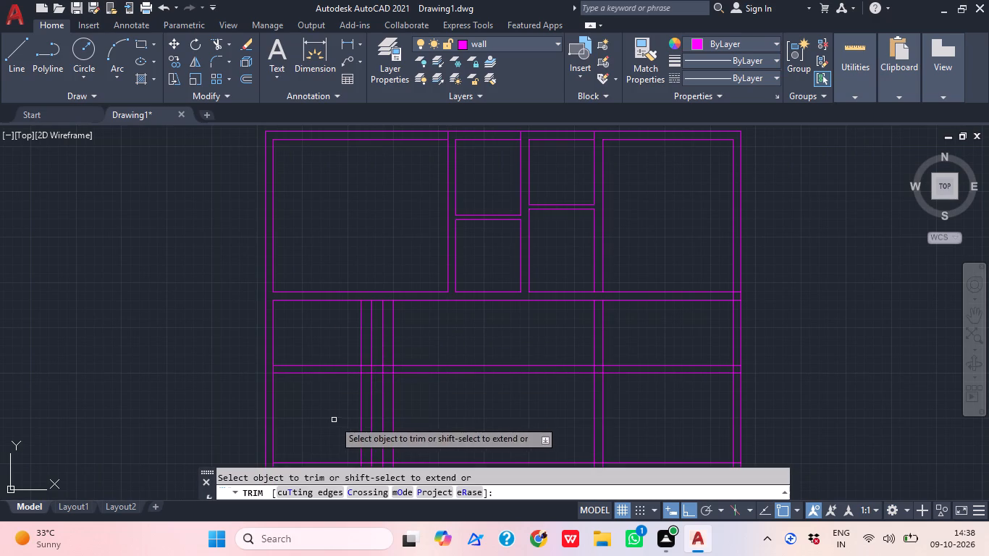
{"action": "left_click", "coordinate": [434, 400]}
{"action": "left_click", "coordinate": [453, 364]}
{"action": "key", "text": "Escape"}
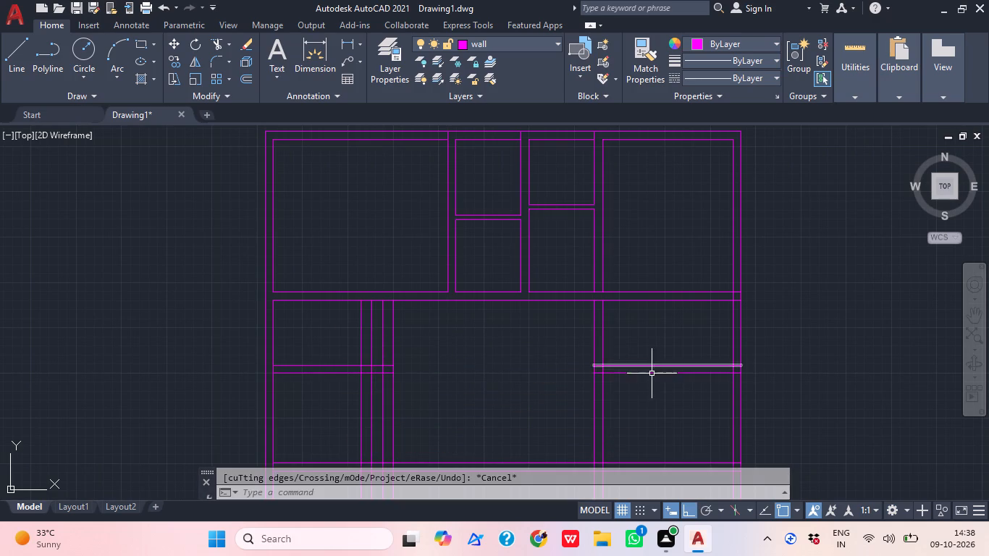
Delete the two leftover horizontal segments of that wall pair at the right outer wall.
{"action": "left_click_drag", "start_coordinate": [670, 397], "coordinate": [667, 391]}
{"action": "left_click", "coordinate": [640, 355]}
{"action": "key", "text": "Delete"}
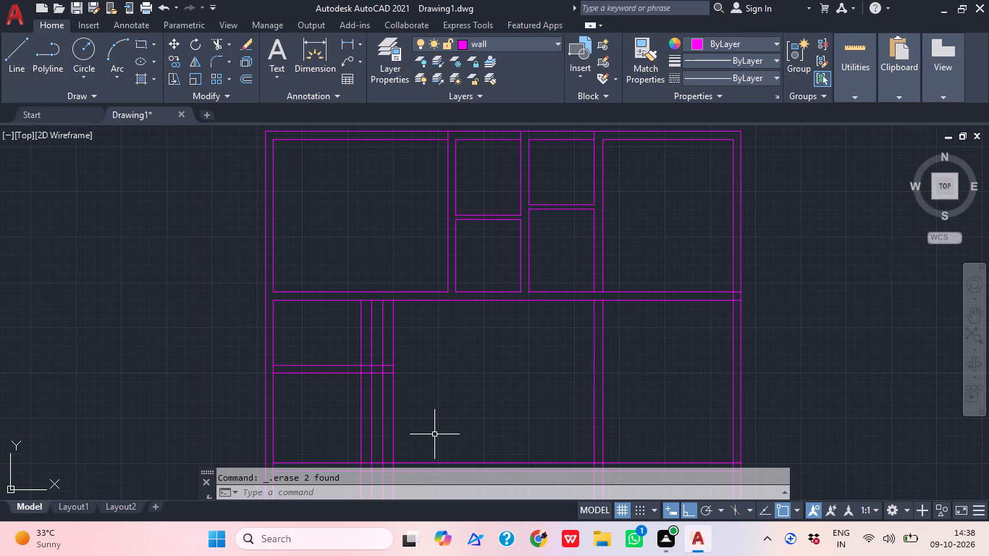
Offset the leftmost of the closely spaced vertical lines 1' further to the left.
{"action": "scroll", "coordinate": [362, 343], "scroll_direction": "up", "scroll_amount": 3}
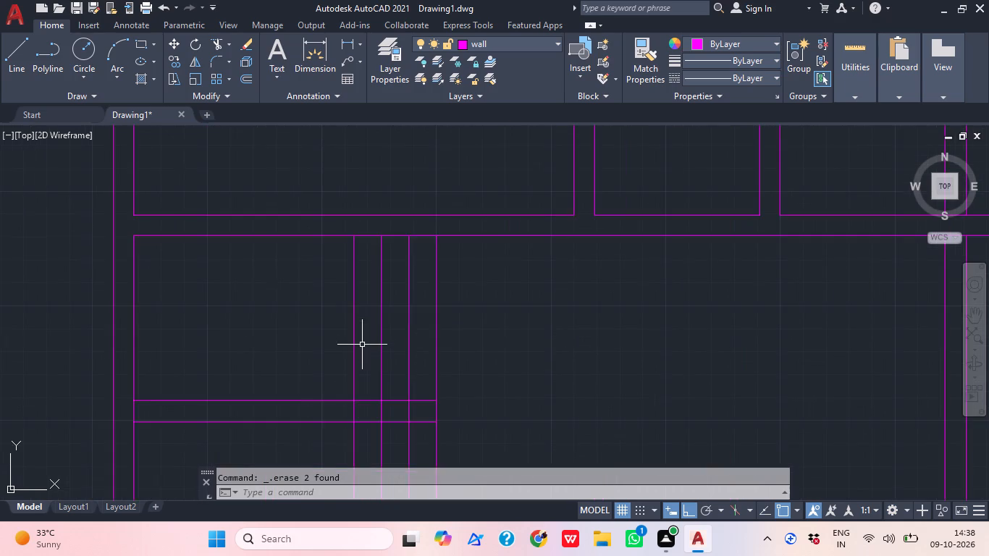
{"action": "middle_click_drag", "start_coordinate": [361, 346], "coordinate": [393, 365]}
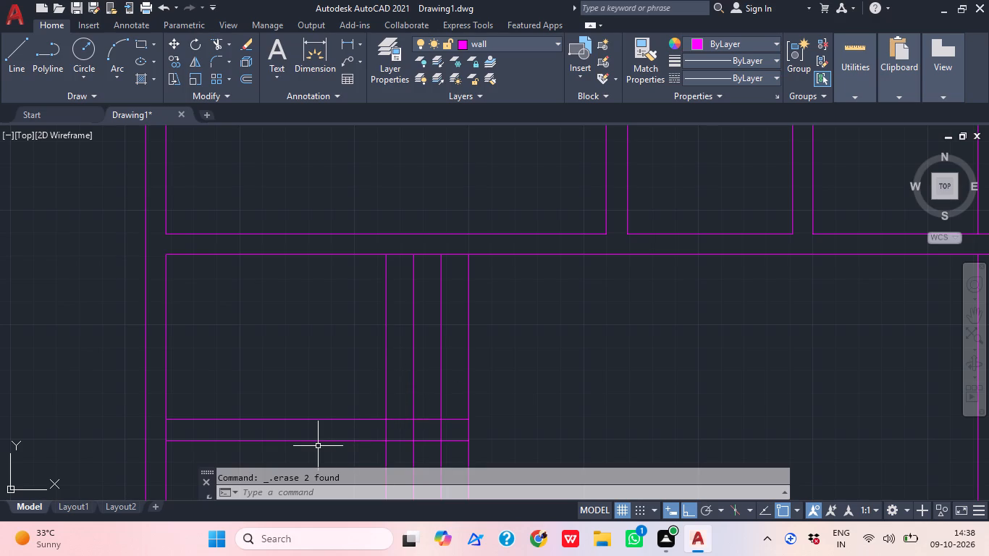
{"action": "type", "text": "o"}
{"action": "key", "text": "space"}
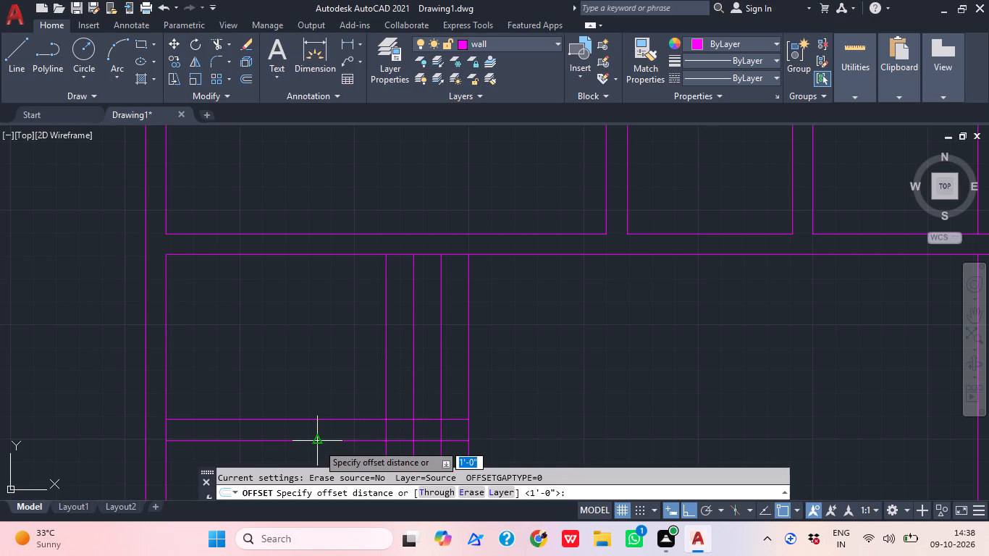
{"action": "type", "text": "1'"}
{"action": "key", "text": "Return"}
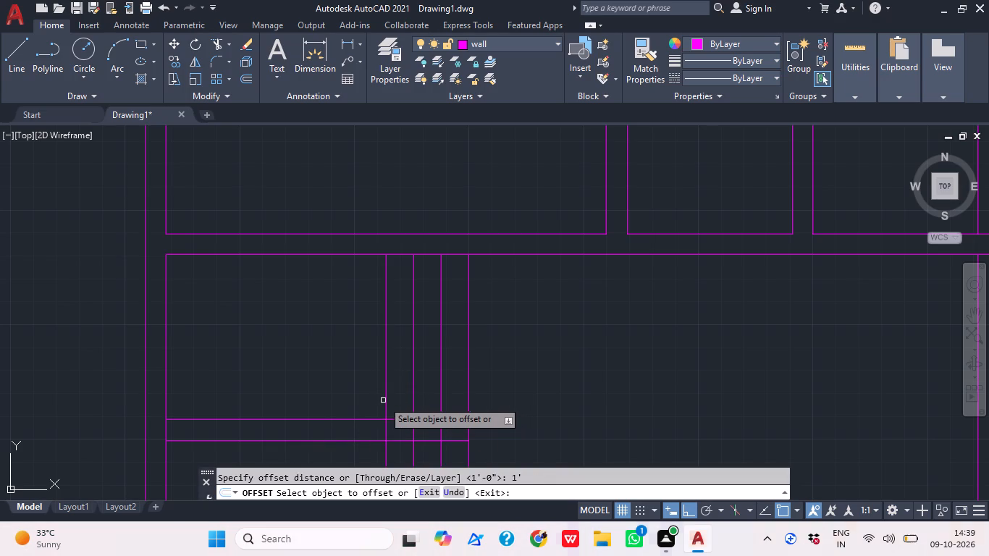
{"action": "left_click", "coordinate": [387, 389]}
{"action": "left_click", "coordinate": [355, 396]}
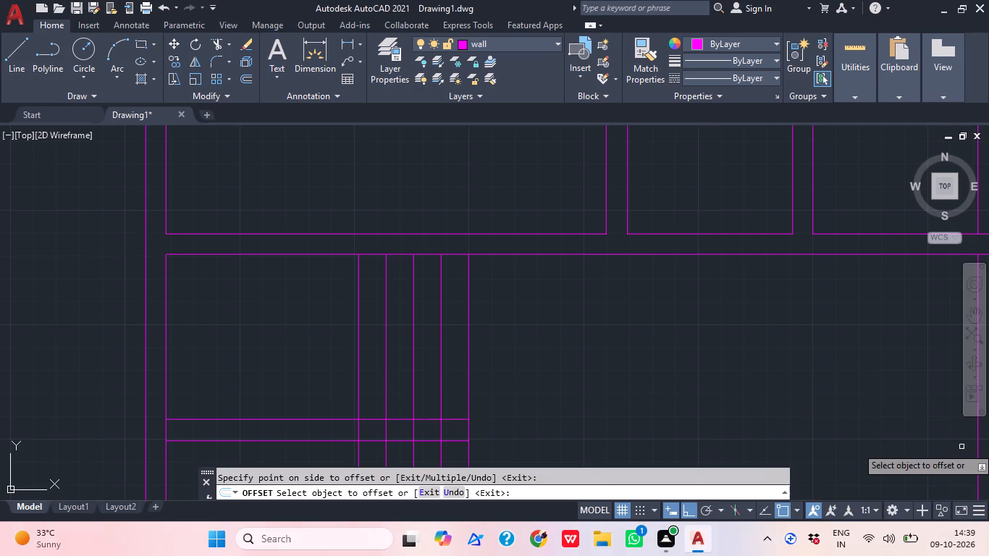
Offset the leftmost of the 1'-spaced vertical lines 9" to the left to form a wall.
{"action": "middle_click_drag", "start_coordinate": [437, 355], "coordinate": [496, 380]}
{"action": "middle_click_drag", "start_coordinate": [471, 350], "coordinate": [481, 343]}
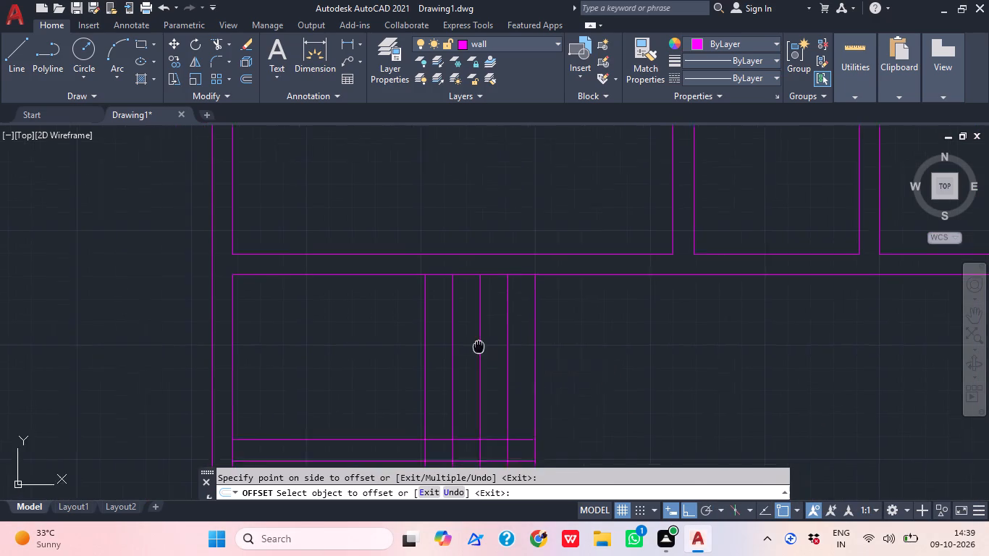
{"action": "middle_click_drag", "start_coordinate": [481, 343], "coordinate": [487, 339]}
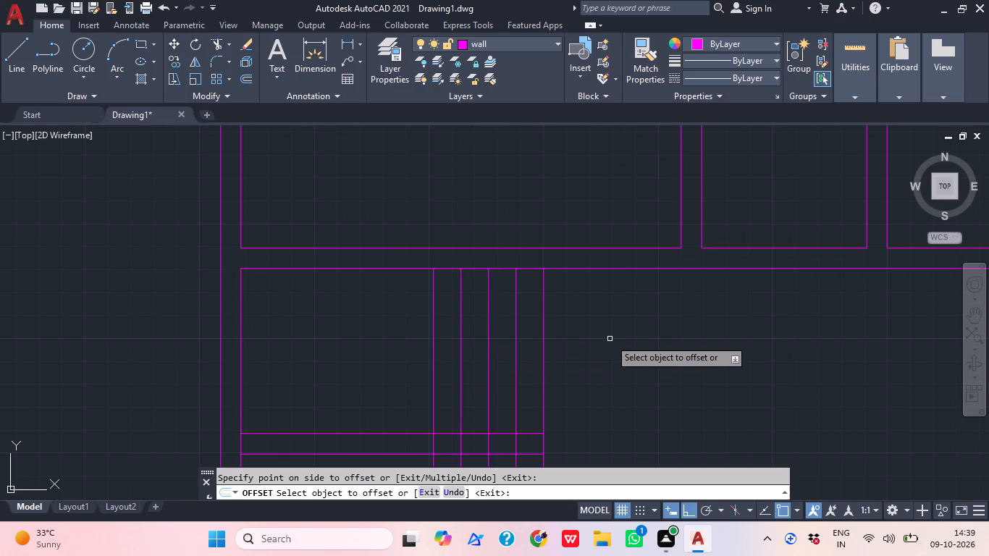
{"action": "type", "text": "o"}
{"action": "key", "text": "space"}
{"action": "key", "text": "space"}
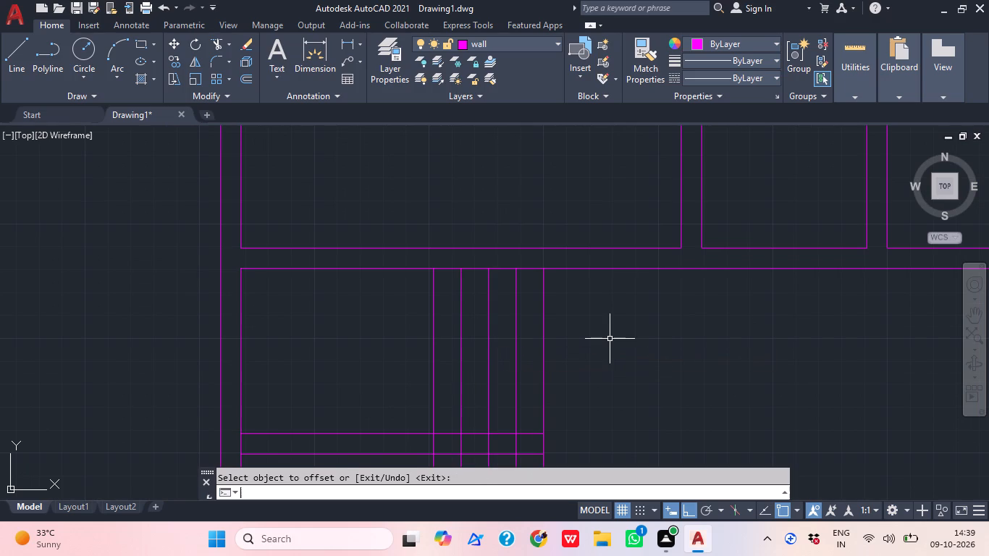
{"action": "key", "text": "Escape"}
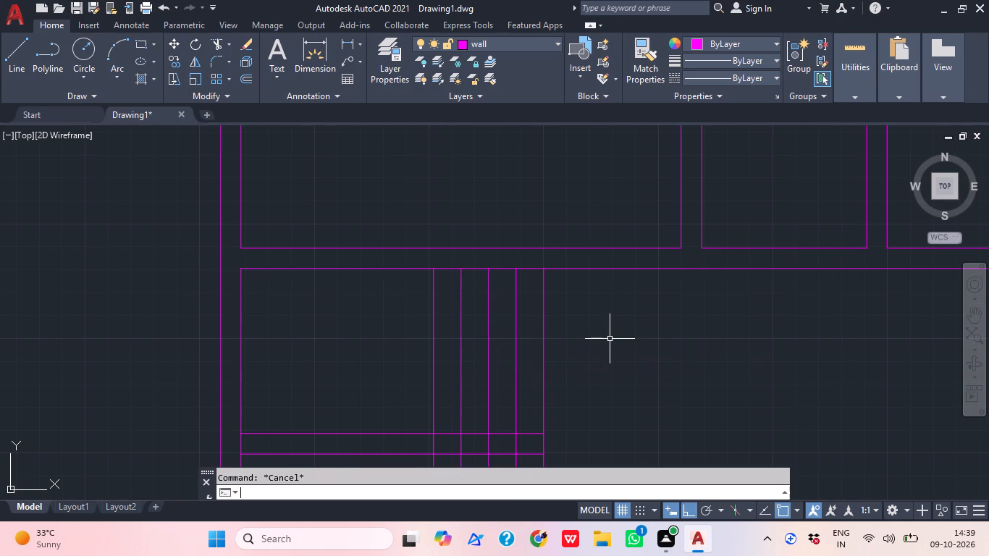
{"action": "type", "text": "o 9\""}
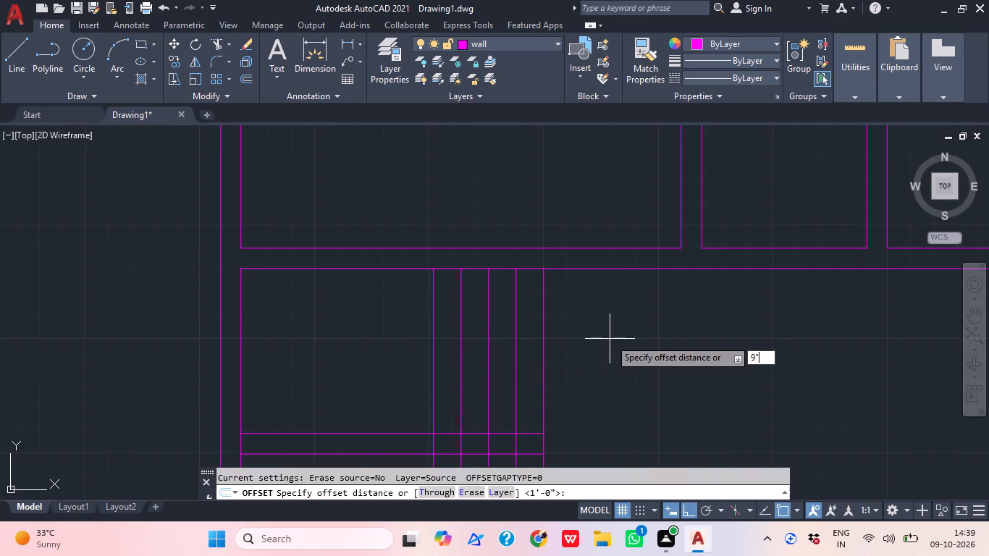
{"action": "key", "text": "Return"}
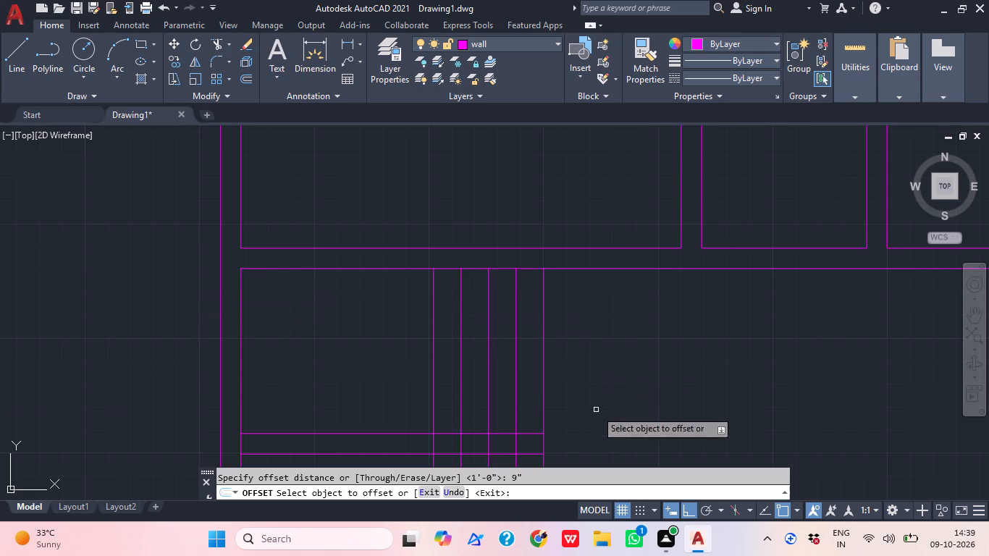
{"action": "left_click", "coordinate": [431, 389]}
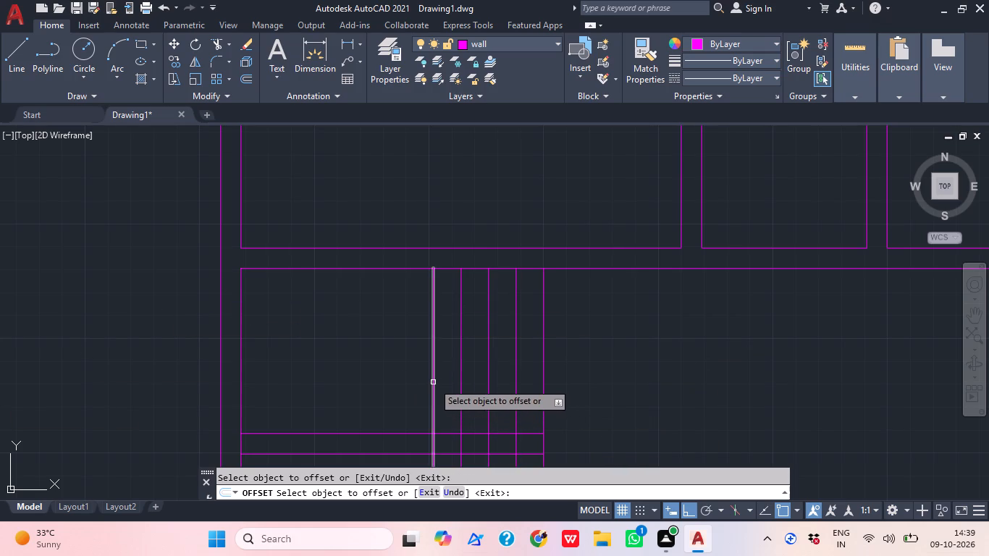
{"action": "left_click", "coordinate": [433, 382]}
{"action": "left_click", "coordinate": [413, 385]}
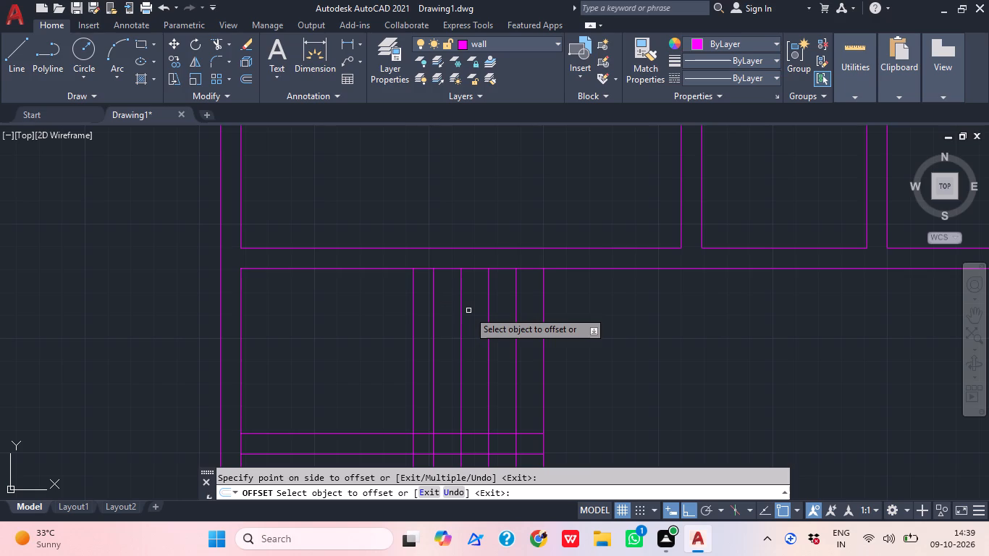
{"action": "key", "text": "Escape"}
Trim all the closely spaced vertical lines below the short horizontal wall pair in one fence pass.
{"action": "scroll", "coordinate": [499, 353], "scroll_direction": "down", "scroll_amount": 1}
{"action": "middle_click_drag", "start_coordinate": [499, 356], "coordinate": [500, 263]}
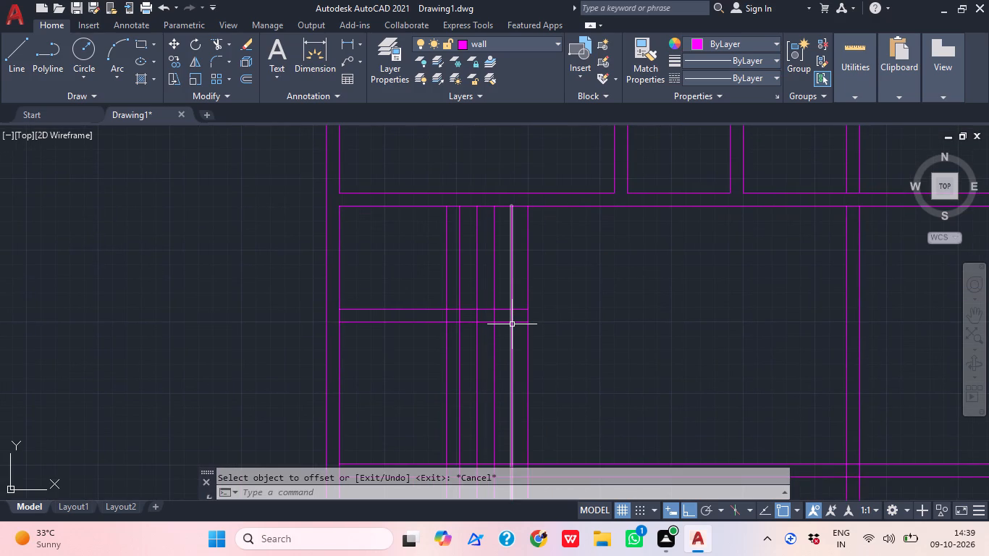
{"action": "type", "text": "tr"}
{"action": "key", "text": "space"}
{"action": "left_click_drag", "start_coordinate": [399, 376], "coordinate": [412, 376]}
{"action": "left_click", "coordinate": [617, 346]}
Trim the 9" wall's junctions open where it meets the short horizontal wall below and the long horizontal wall above.
{"action": "scroll", "coordinate": [435, 275], "scroll_direction": "up", "scroll_amount": 2}
{"action": "middle_click_drag", "start_coordinate": [529, 261], "coordinate": [516, 339]}
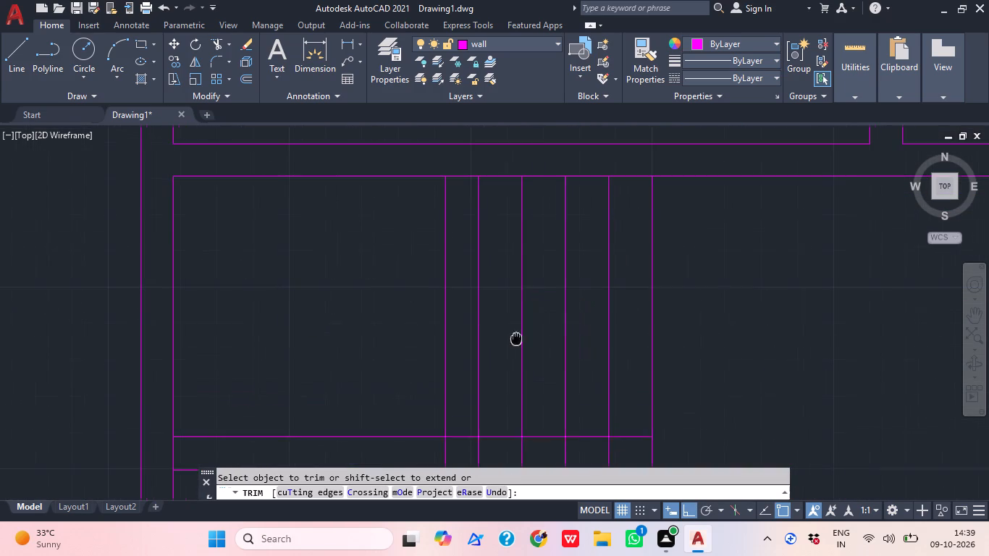
{"action": "middle_click_drag", "start_coordinate": [516, 339], "coordinate": [516, 342]}
{"action": "middle_click_drag", "start_coordinate": [457, 473], "coordinate": [467, 432]}
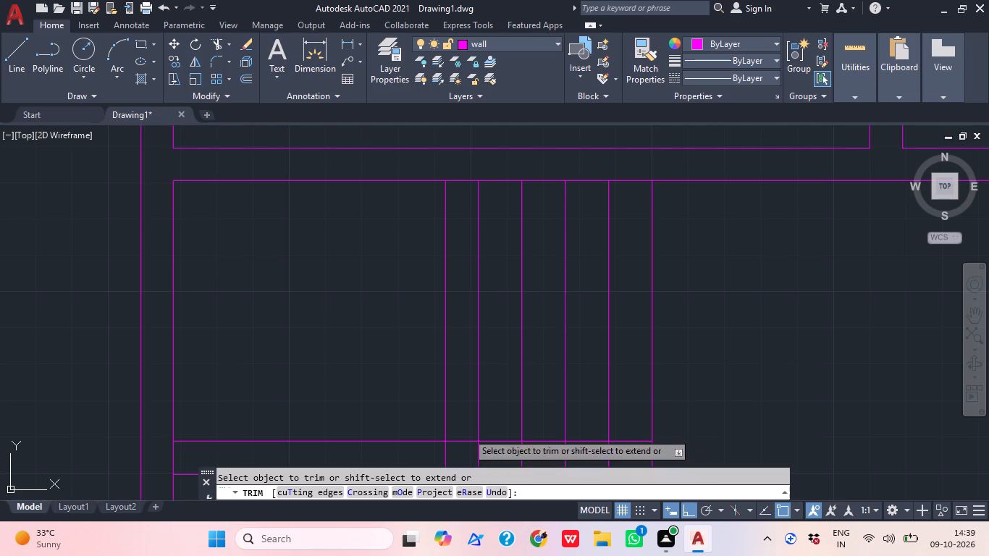
{"action": "middle_click_drag", "start_coordinate": [467, 432], "coordinate": [468, 416]}
{"action": "middle_click_drag", "start_coordinate": [463, 429], "coordinate": [474, 357]}
{"action": "left_click", "coordinate": [455, 396]}
{"action": "left_click", "coordinate": [463, 369]}
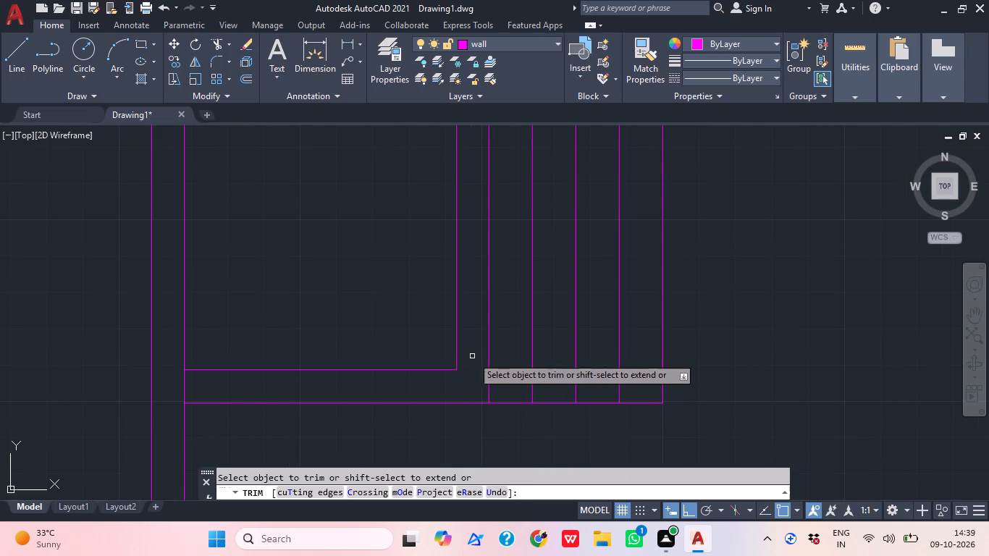
{"action": "middle_click_drag", "start_coordinate": [478, 334], "coordinate": [504, 521]}
{"action": "left_click", "coordinate": [494, 290]}
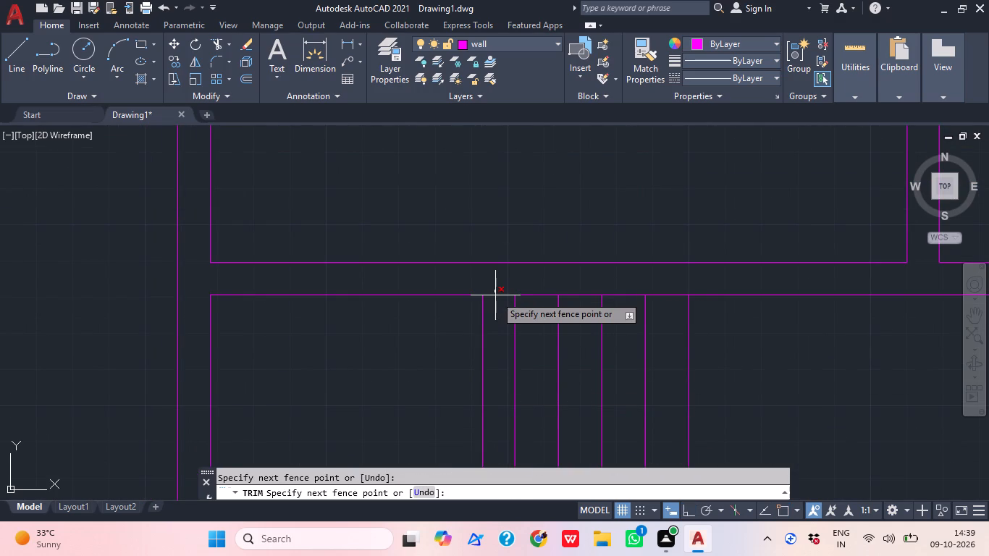
{"action": "left_click", "coordinate": [499, 305]}
{"action": "scroll", "coordinate": [526, 287], "scroll_direction": "down", "scroll_amount": 1}
{"action": "scroll", "coordinate": [530, 287], "scroll_direction": "up", "scroll_amount": 1}
{"action": "scroll", "coordinate": [534, 289], "scroll_direction": "down", "scroll_amount": 1}
{"action": "middle_click_drag", "start_coordinate": [576, 350], "coordinate": [521, 336]}
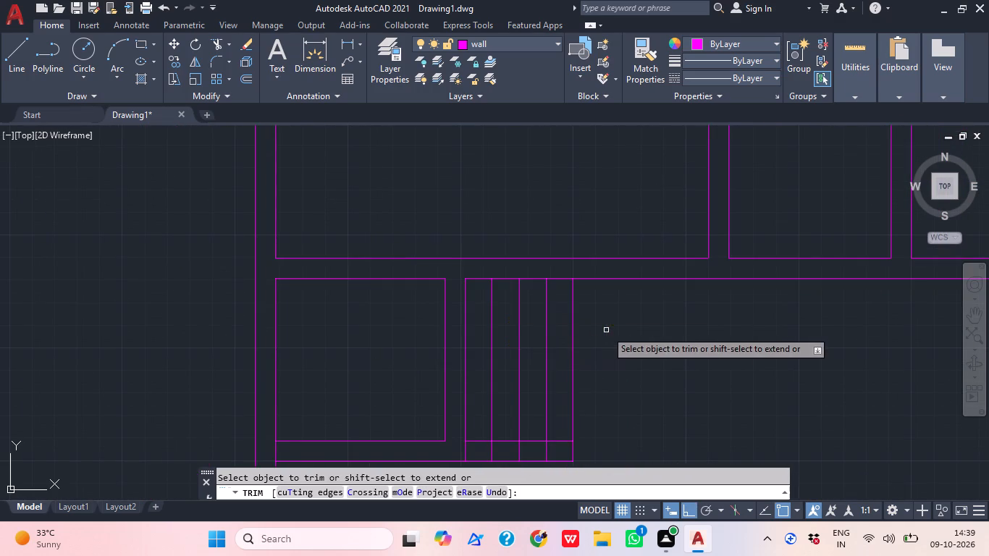
{"action": "key", "text": "Escape"}
Delete the rightmost of the 1'-spaced vertical lines.
{"action": "left_click", "coordinate": [582, 358]}
{"action": "left_click", "coordinate": [564, 363]}
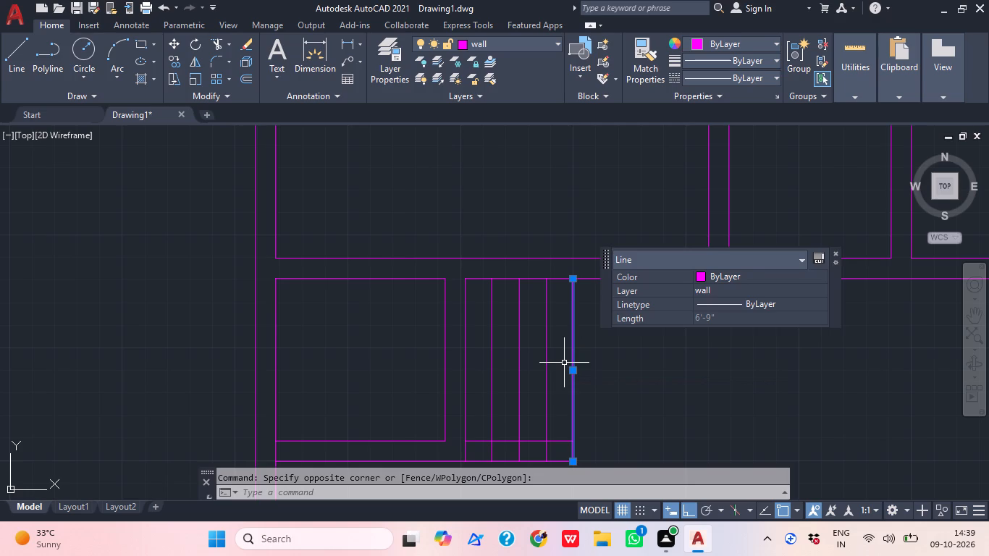
{"action": "key", "text": "Delete"}
Trim the two horizontal wall ends that project right of the last 1'-spaced vertical line.
{"action": "scroll", "coordinate": [567, 331], "scroll_direction": "down", "scroll_amount": 1}
{"action": "scroll", "coordinate": [567, 331], "scroll_direction": "up", "scroll_amount": 1}
{"action": "scroll", "coordinate": [567, 331], "scroll_direction": "down", "scroll_amount": 1}
{"action": "key", "text": "t"}
{"action": "key", "text": "r"}
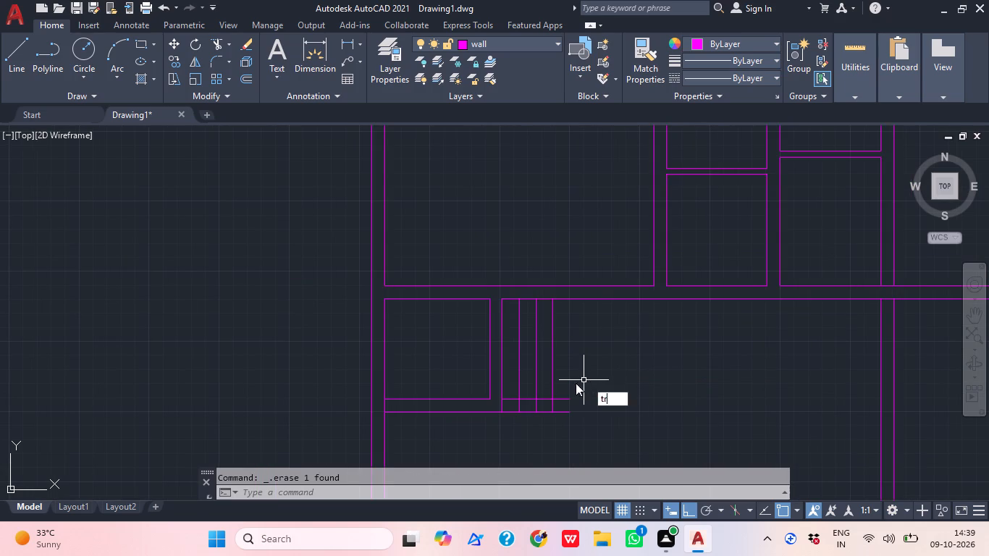
{"action": "key", "text": "space"}
{"action": "left_click", "coordinate": [552, 384]}
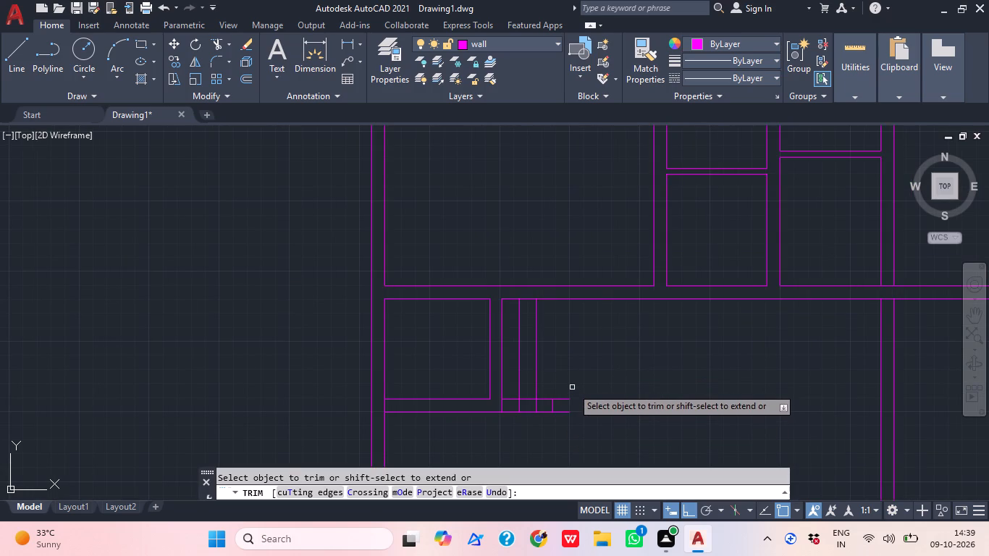
{"action": "key", "text": "ctrl+z"}
{"action": "left_click", "coordinate": [572, 387]}
{"action": "left_click", "coordinate": [546, 447]}
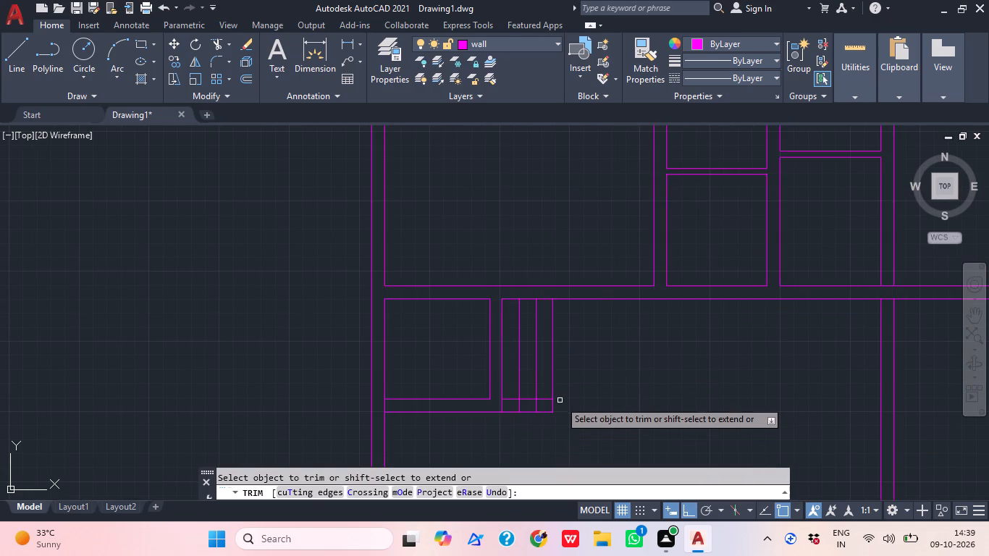
{"action": "key", "text": "Escape"}
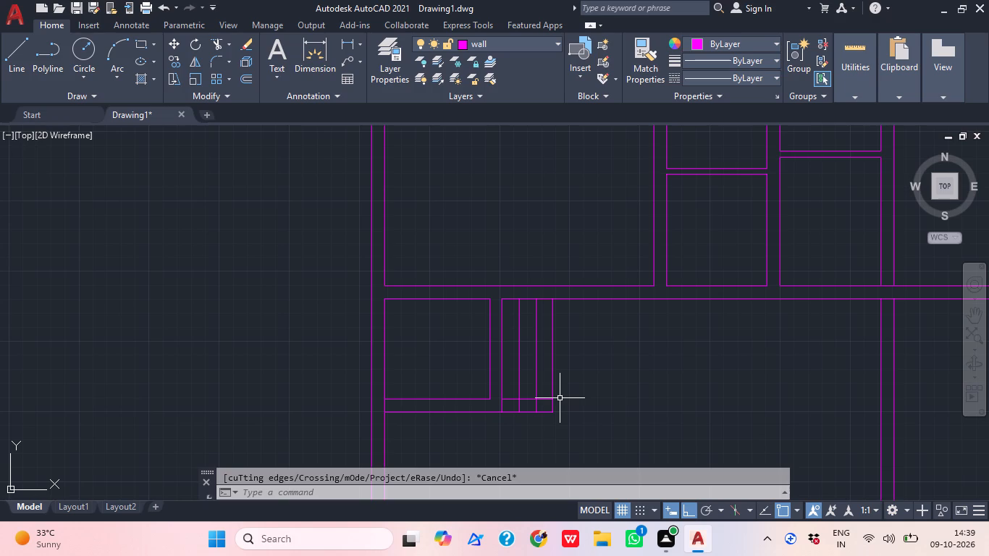
Draw a 3' horizontal line across the 1'-spaced vertical lines, between the short wall pair's two lines.
{"action": "middle_click", "coordinate": [518, 405]}
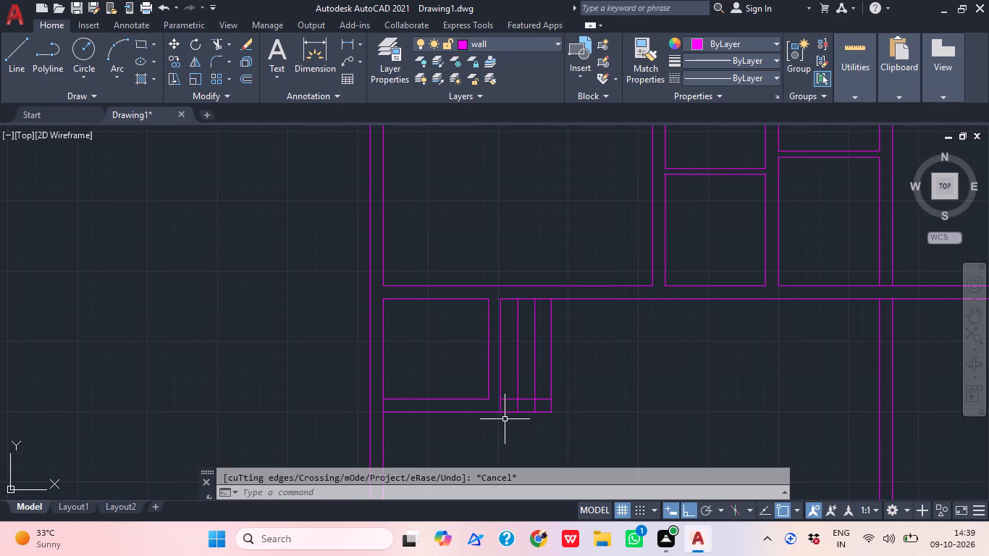
{"action": "scroll", "coordinate": [488, 422], "scroll_direction": "up", "scroll_amount": 2}
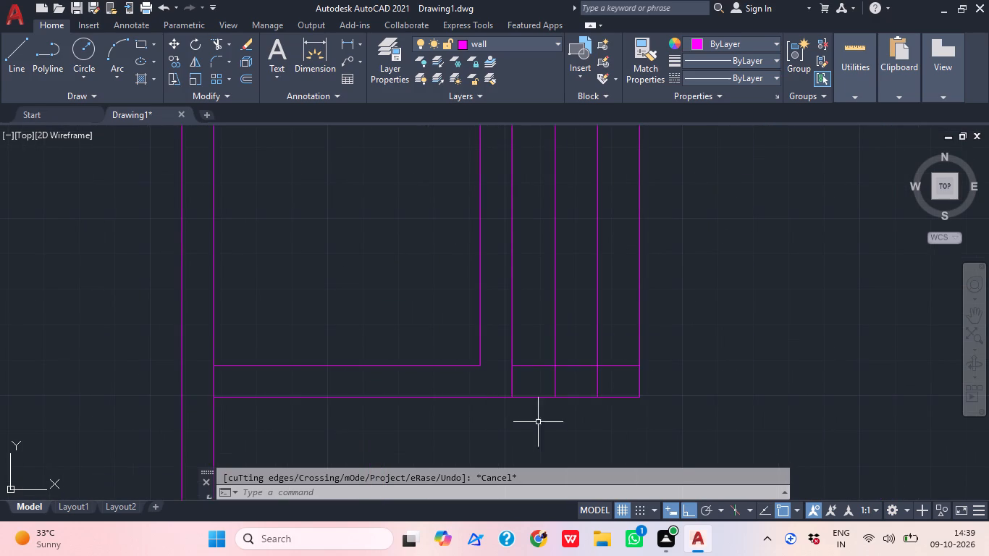
{"action": "type", "text": "l"}
{"action": "key", "text": "space"}
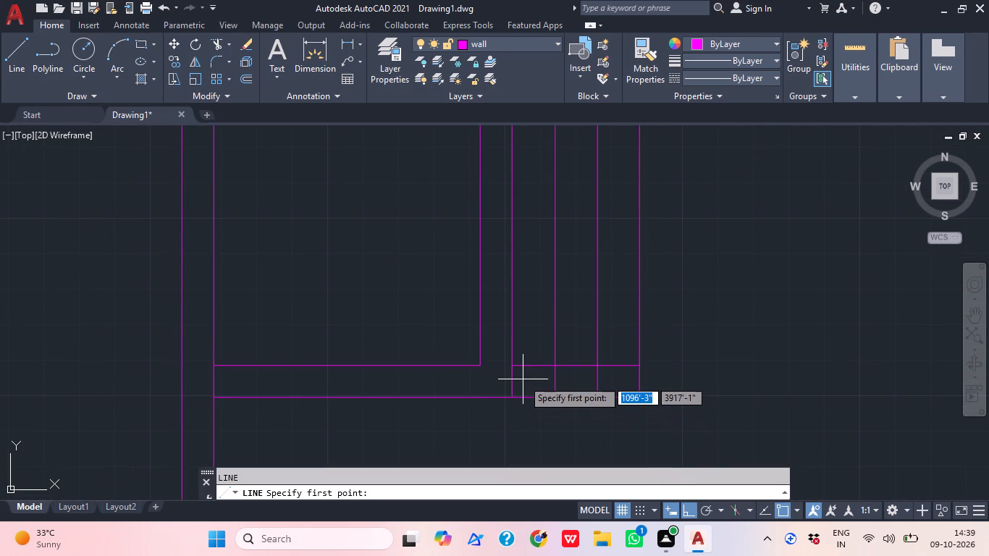
{"action": "scroll", "coordinate": [509, 379], "scroll_direction": "up", "scroll_amount": 1}
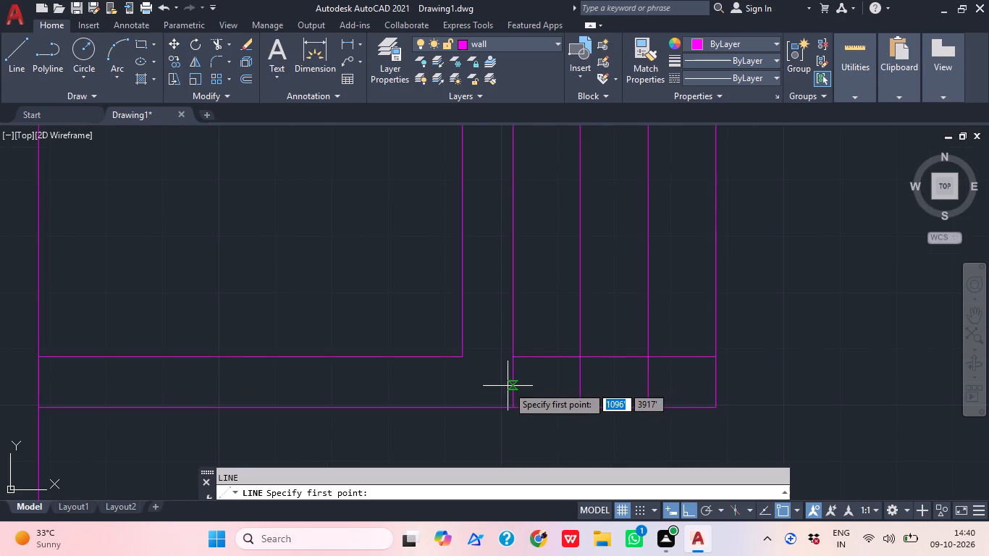
{"action": "left_click", "coordinate": [509, 379]}
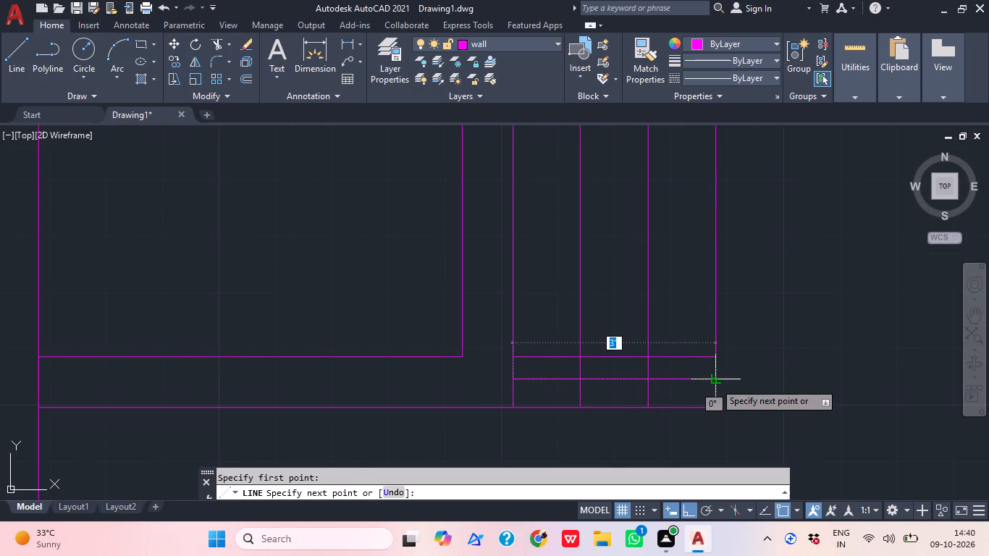
{"action": "left_click", "coordinate": [713, 380]}
{"action": "key", "text": "Escape"}
Trim away the vertical line ends and the lower wall line segments below the new 3' horizontal line.
{"action": "type", "text": "tr"}
{"action": "key", "text": "space"}
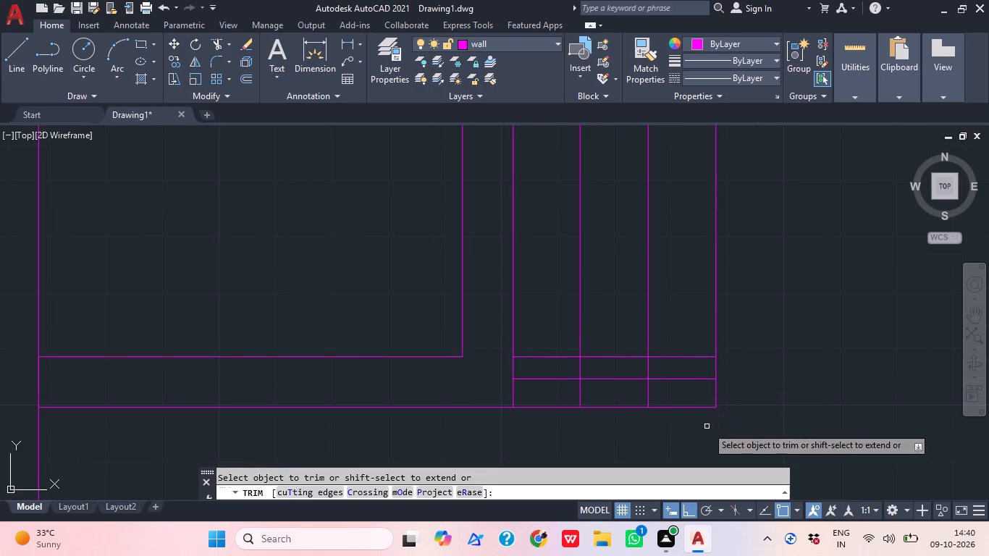
{"action": "left_click", "coordinate": [707, 426]}
{"action": "left_click", "coordinate": [560, 390]}
{"action": "left_click", "coordinate": [552, 416]}
{"action": "double_click", "coordinate": [552, 403]}
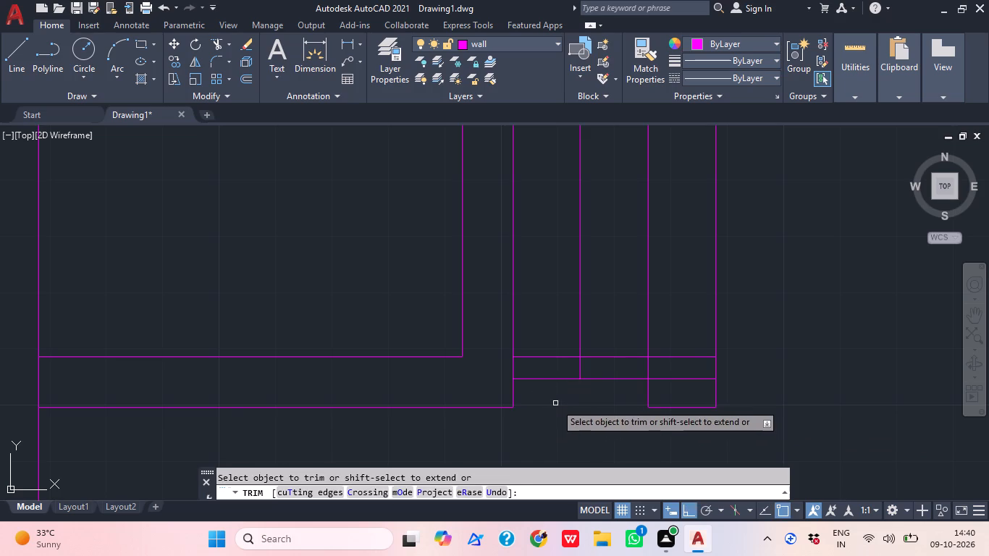
{"action": "left_click", "coordinate": [741, 395]}
{"action": "left_click", "coordinate": [721, 413]}
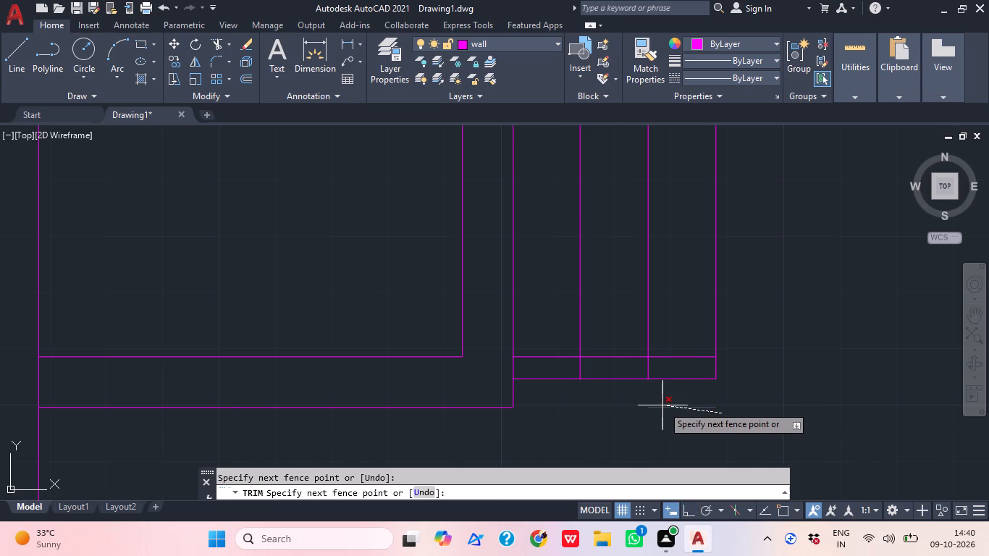
{"action": "left_click", "coordinate": [662, 405]}
Trim the short wall's upper line out of the three bays between the 1'-spaced vertical lines.
{"action": "left_click", "coordinate": [543, 365]}
{"action": "left_click", "coordinate": [544, 346]}
{"action": "left_click", "coordinate": [594, 370]}
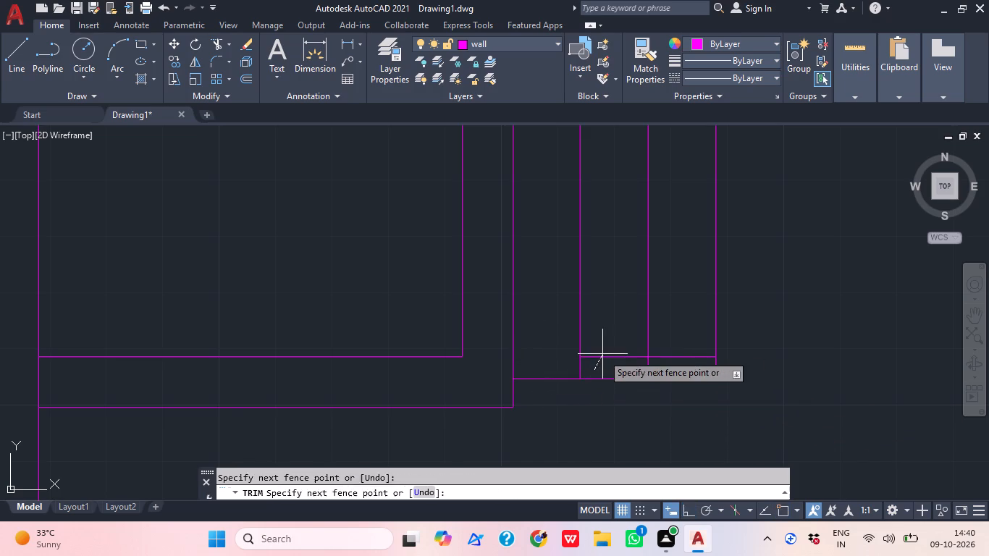
{"action": "left_click", "coordinate": [607, 344]}
{"action": "left_click", "coordinate": [686, 364]}
{"action": "left_click", "coordinate": [688, 344]}
{"action": "middle_click_drag", "start_coordinate": [747, 366], "coordinate": [673, 411]}
{"action": "key", "text": "Escape"}
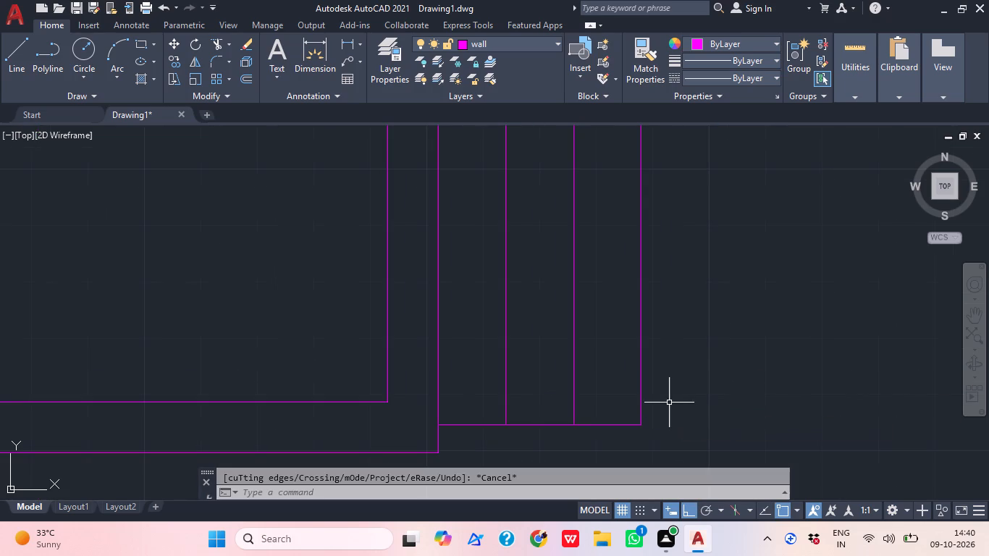
Delete all the closely spaced vertical lines left below the next long horizontal wall pair.
{"action": "scroll", "coordinate": [694, 401], "scroll_direction": "down", "scroll_amount": 2}
{"action": "middle_click_drag", "start_coordinate": [669, 392], "coordinate": [631, 332]}
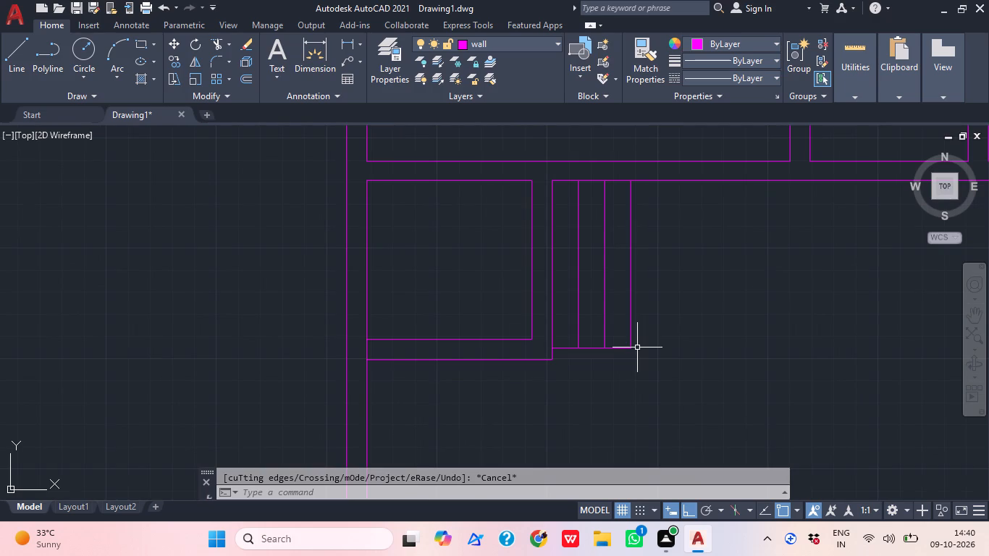
{"action": "scroll", "coordinate": [619, 356], "scroll_direction": "down", "scroll_amount": 1}
{"action": "middle_click_drag", "start_coordinate": [619, 356], "coordinate": [691, 342]}
{"action": "middle_click_drag", "start_coordinate": [647, 410], "coordinate": [606, 357]}
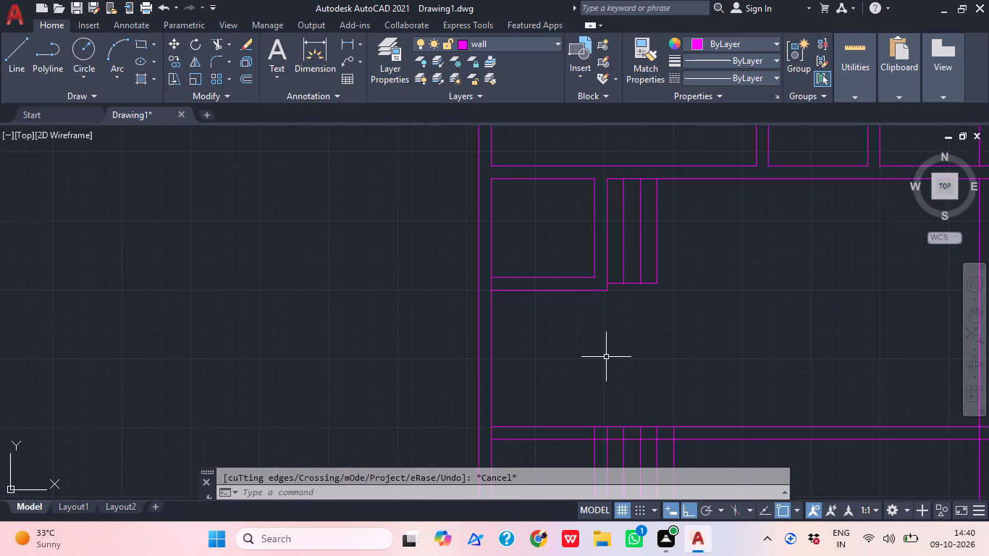
{"action": "scroll", "coordinate": [606, 357], "scroll_direction": "down", "scroll_amount": 1}
{"action": "middle_click_drag", "start_coordinate": [623, 358], "coordinate": [597, 356]}
{"action": "scroll", "coordinate": [618, 393], "scroll_direction": "down", "scroll_amount": 1}
{"action": "middle_click_drag", "start_coordinate": [618, 393], "coordinate": [610, 376]}
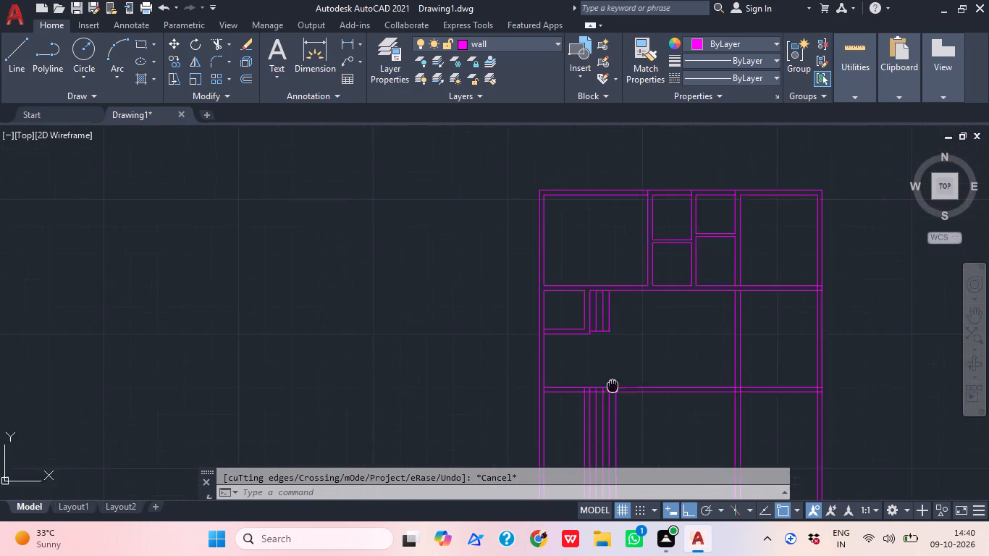
{"action": "middle_click_drag", "start_coordinate": [610, 376], "coordinate": [593, 279]}
{"action": "left_click", "coordinate": [629, 371]}
{"action": "left_click", "coordinate": [532, 329]}
{"action": "key", "text": "Delete"}
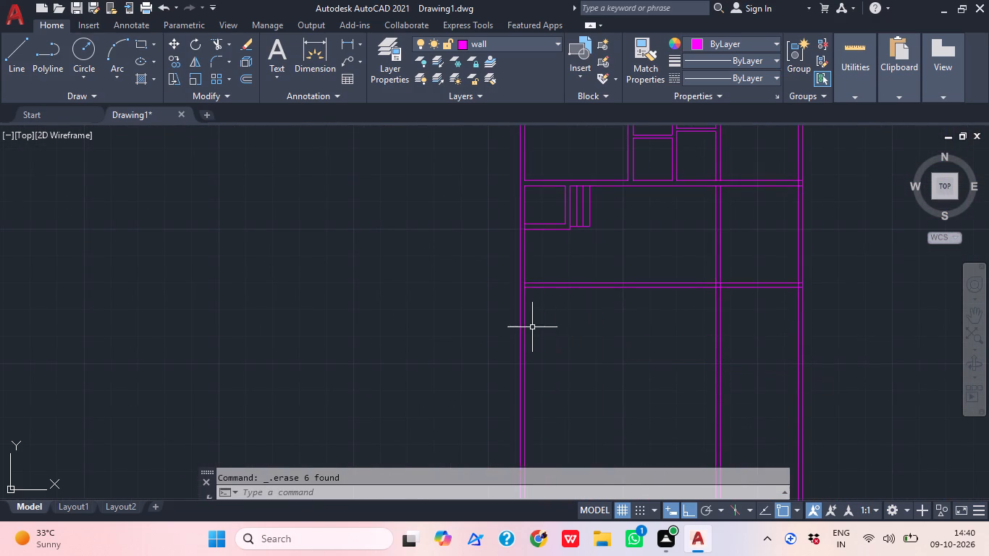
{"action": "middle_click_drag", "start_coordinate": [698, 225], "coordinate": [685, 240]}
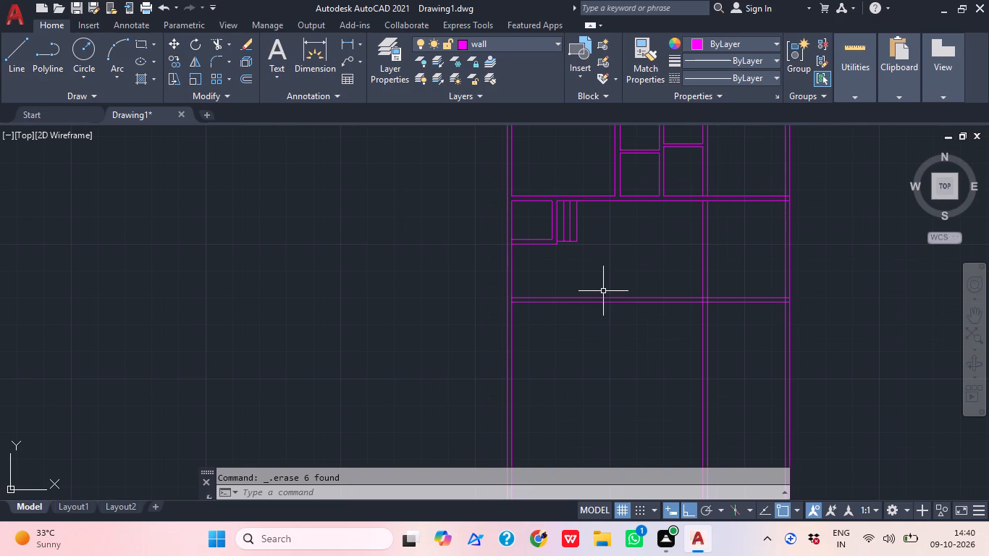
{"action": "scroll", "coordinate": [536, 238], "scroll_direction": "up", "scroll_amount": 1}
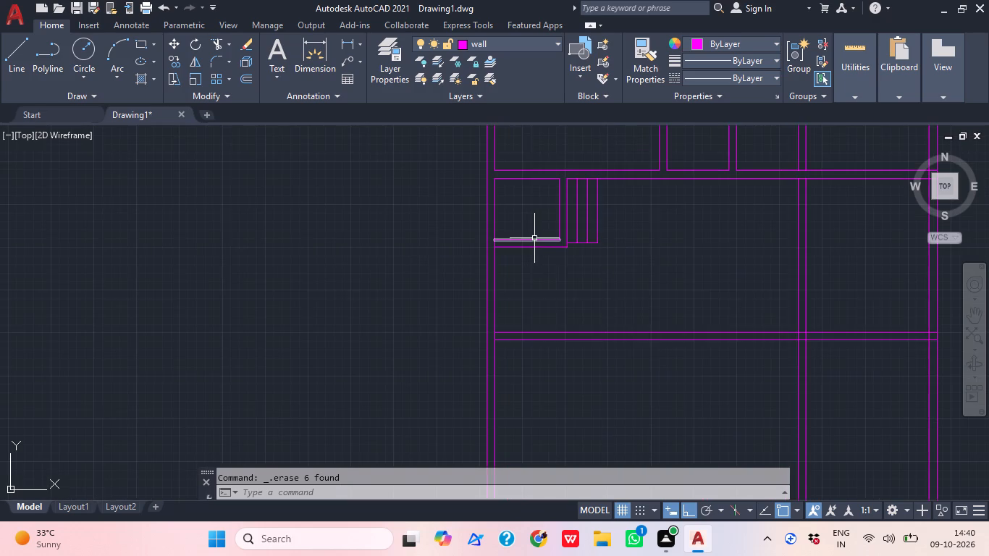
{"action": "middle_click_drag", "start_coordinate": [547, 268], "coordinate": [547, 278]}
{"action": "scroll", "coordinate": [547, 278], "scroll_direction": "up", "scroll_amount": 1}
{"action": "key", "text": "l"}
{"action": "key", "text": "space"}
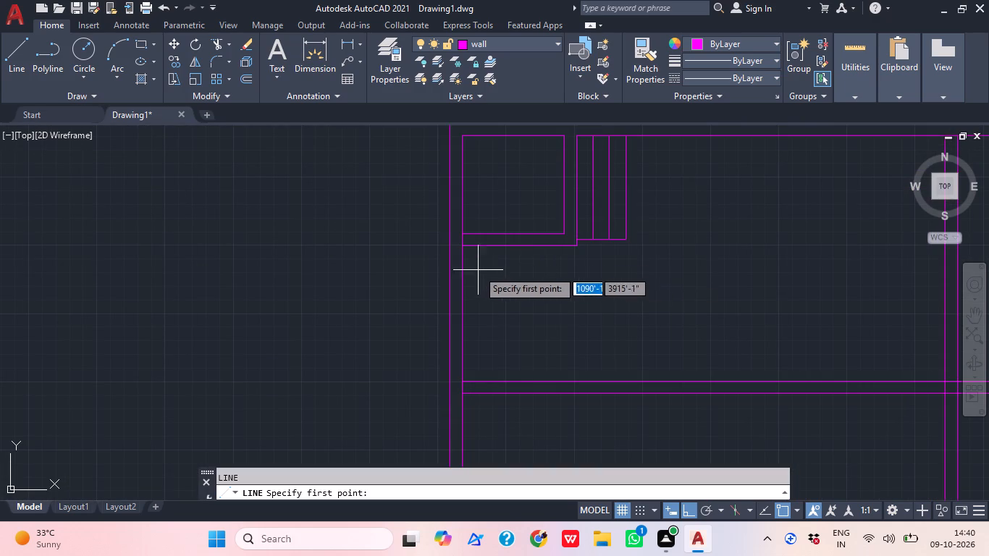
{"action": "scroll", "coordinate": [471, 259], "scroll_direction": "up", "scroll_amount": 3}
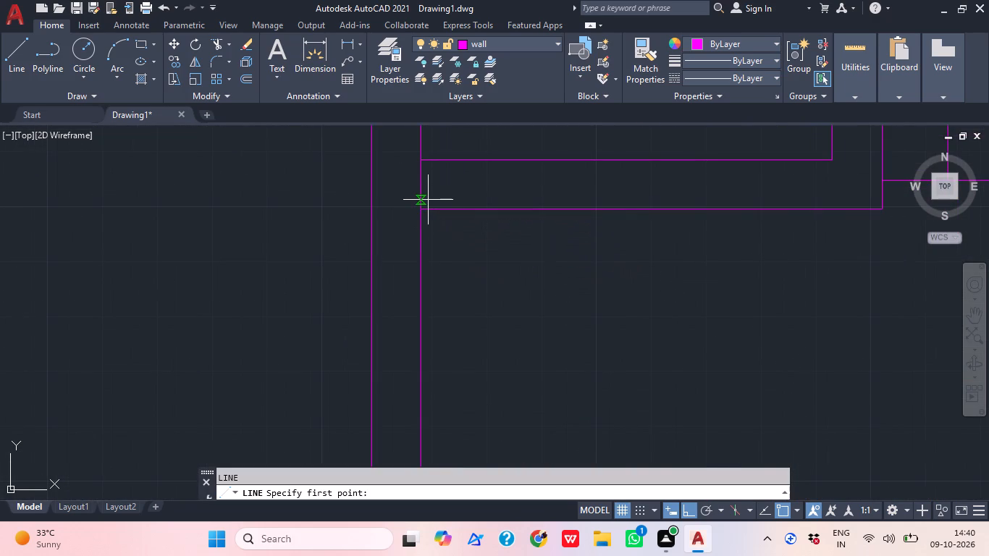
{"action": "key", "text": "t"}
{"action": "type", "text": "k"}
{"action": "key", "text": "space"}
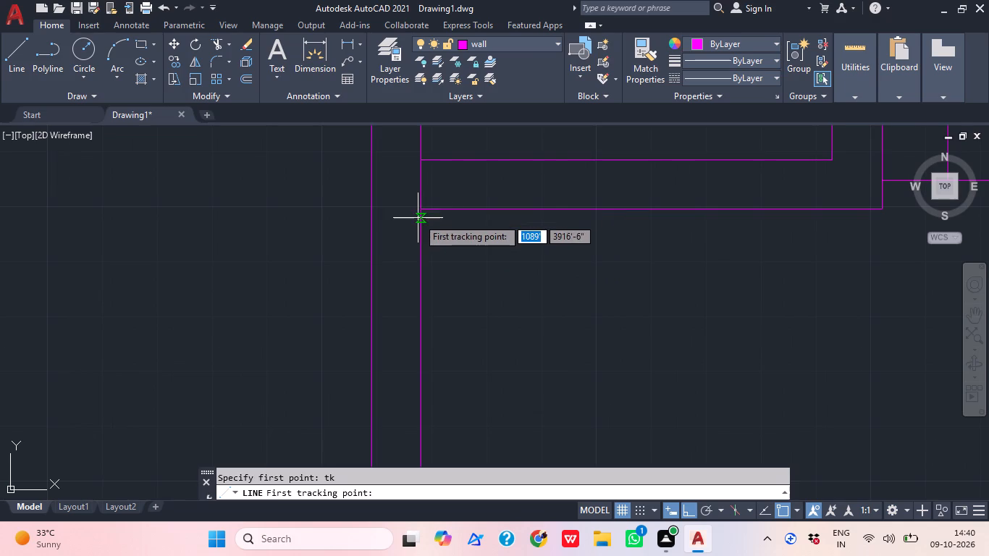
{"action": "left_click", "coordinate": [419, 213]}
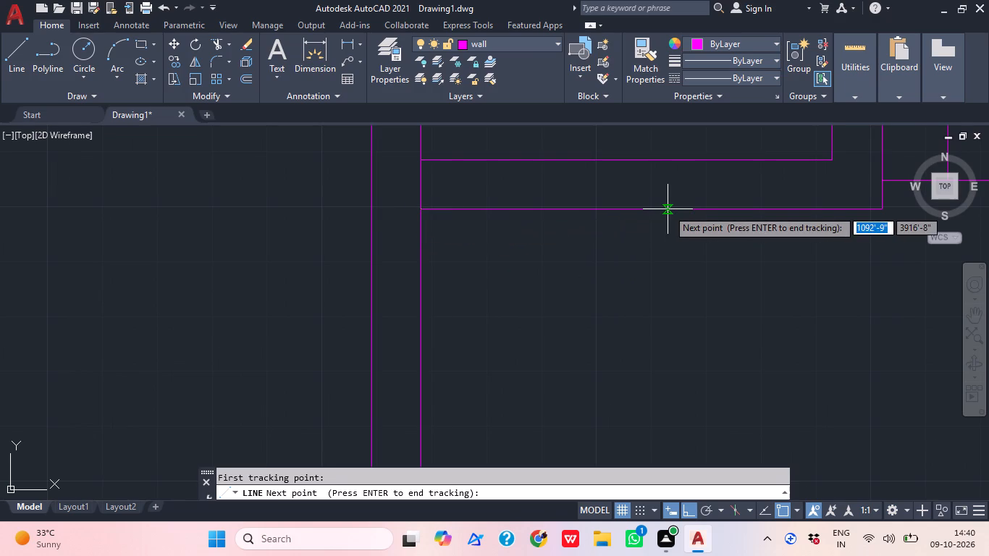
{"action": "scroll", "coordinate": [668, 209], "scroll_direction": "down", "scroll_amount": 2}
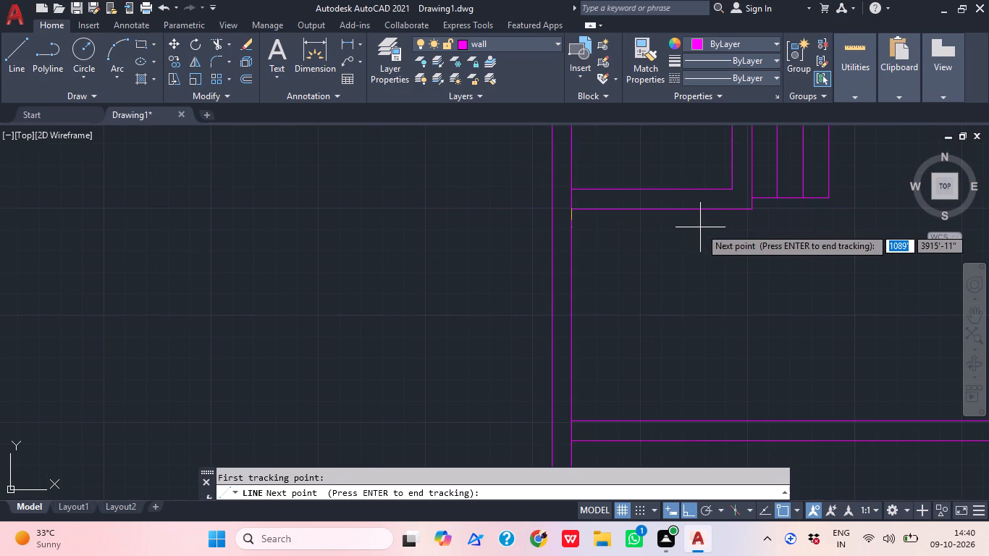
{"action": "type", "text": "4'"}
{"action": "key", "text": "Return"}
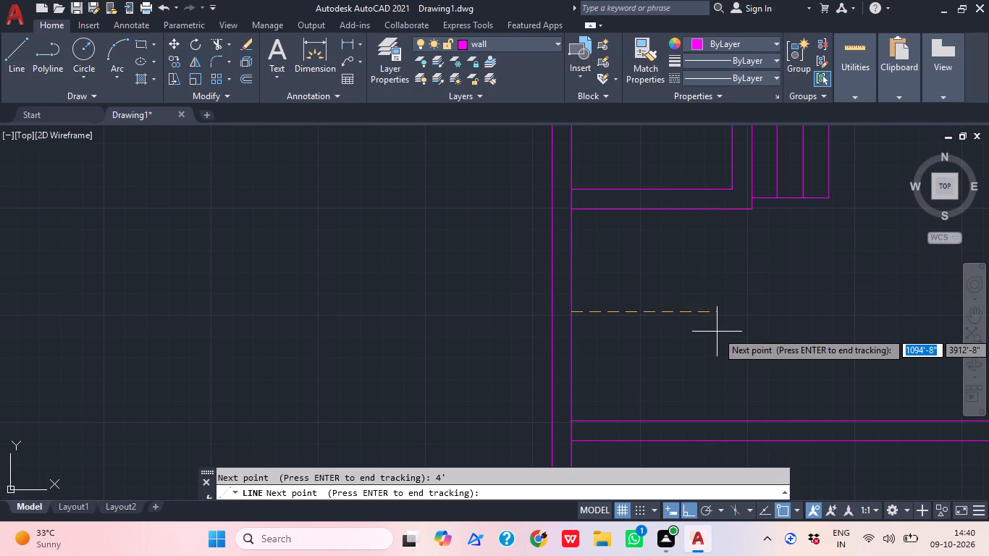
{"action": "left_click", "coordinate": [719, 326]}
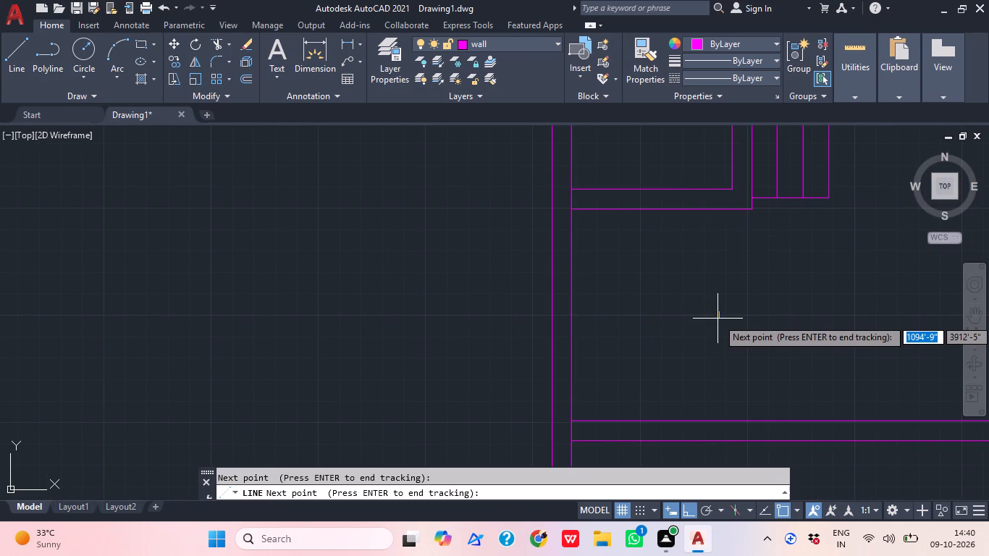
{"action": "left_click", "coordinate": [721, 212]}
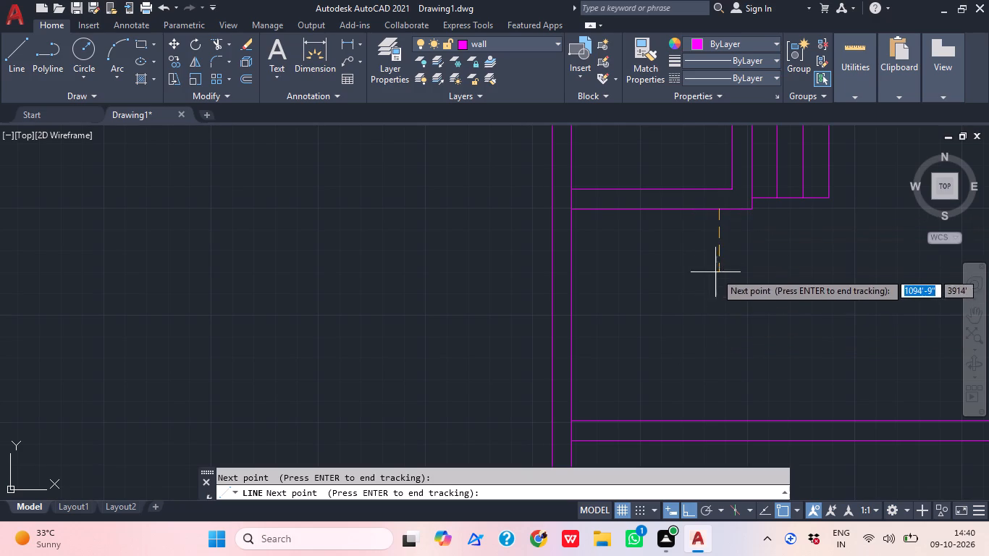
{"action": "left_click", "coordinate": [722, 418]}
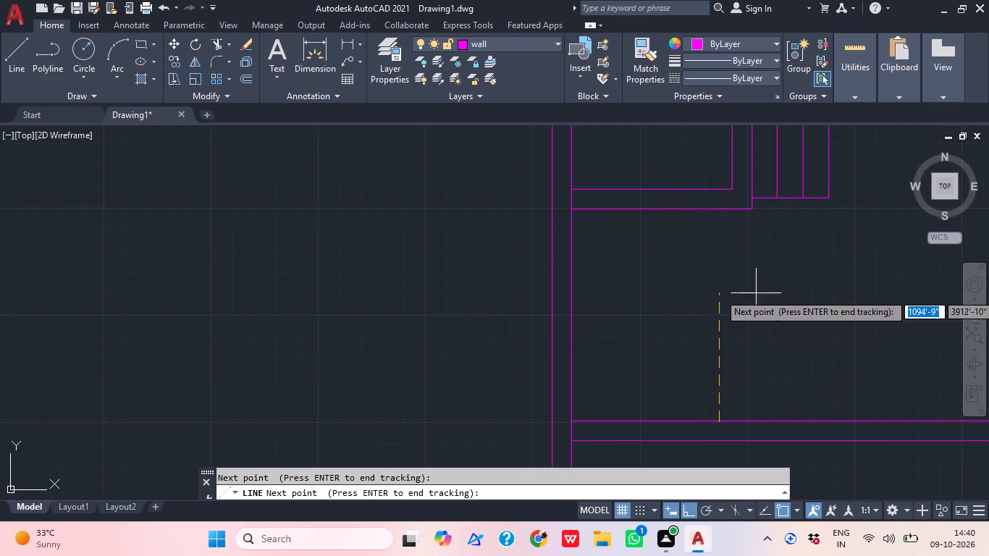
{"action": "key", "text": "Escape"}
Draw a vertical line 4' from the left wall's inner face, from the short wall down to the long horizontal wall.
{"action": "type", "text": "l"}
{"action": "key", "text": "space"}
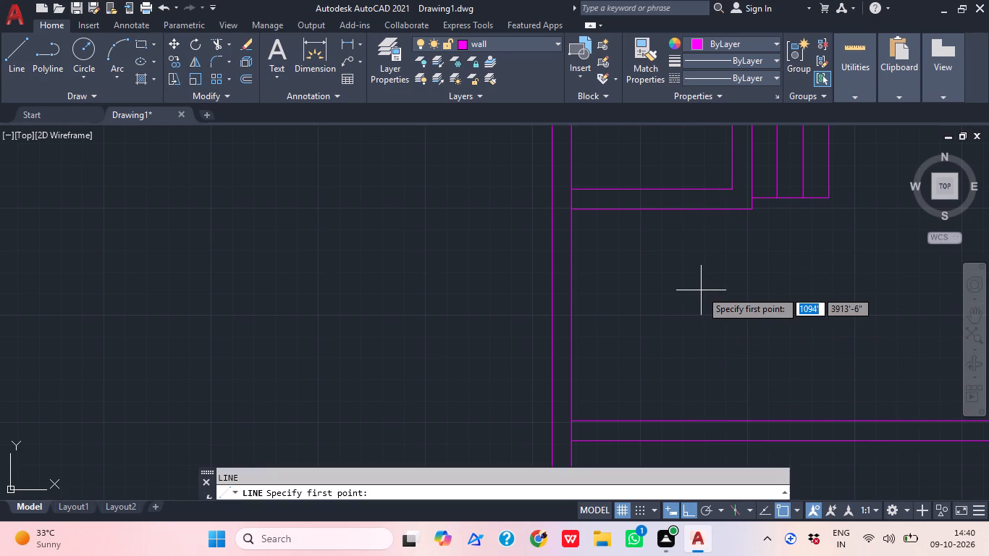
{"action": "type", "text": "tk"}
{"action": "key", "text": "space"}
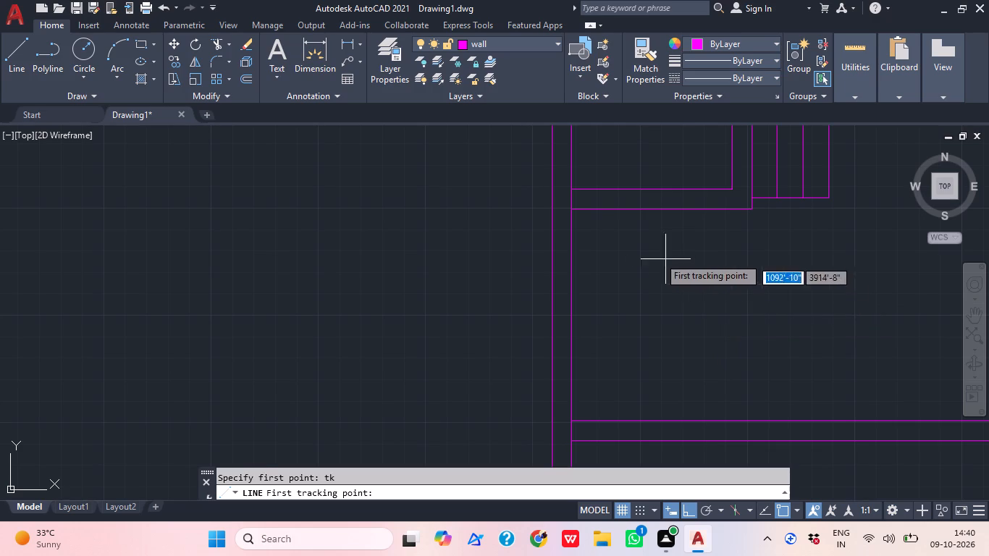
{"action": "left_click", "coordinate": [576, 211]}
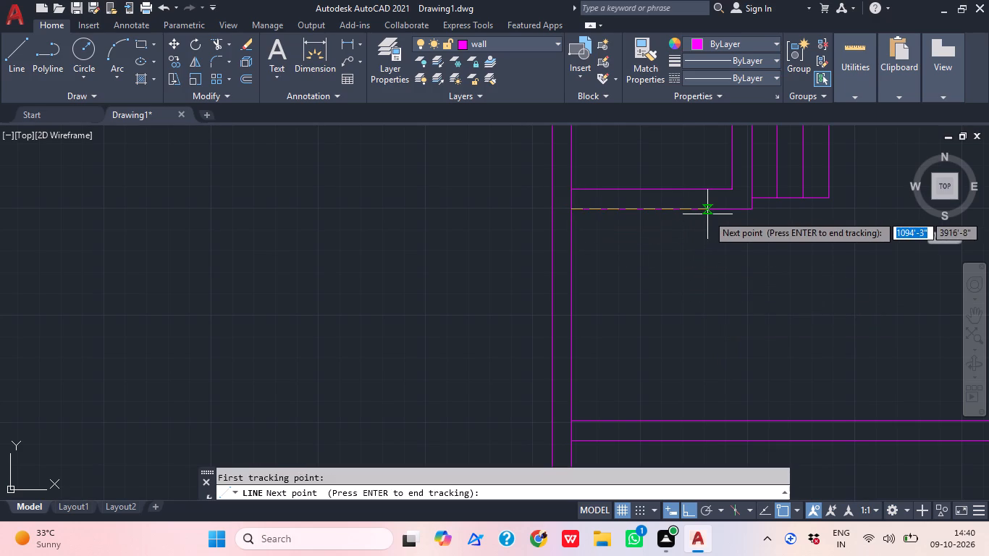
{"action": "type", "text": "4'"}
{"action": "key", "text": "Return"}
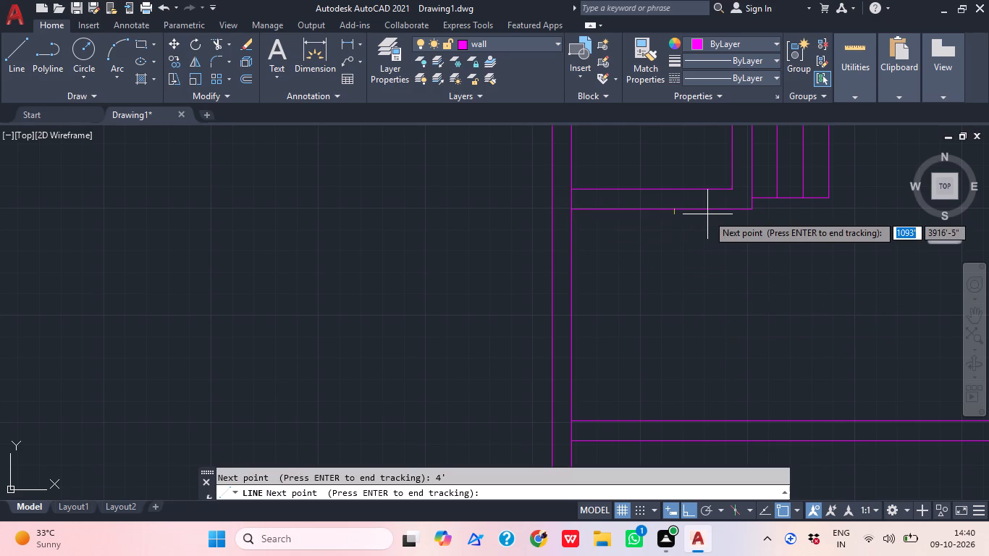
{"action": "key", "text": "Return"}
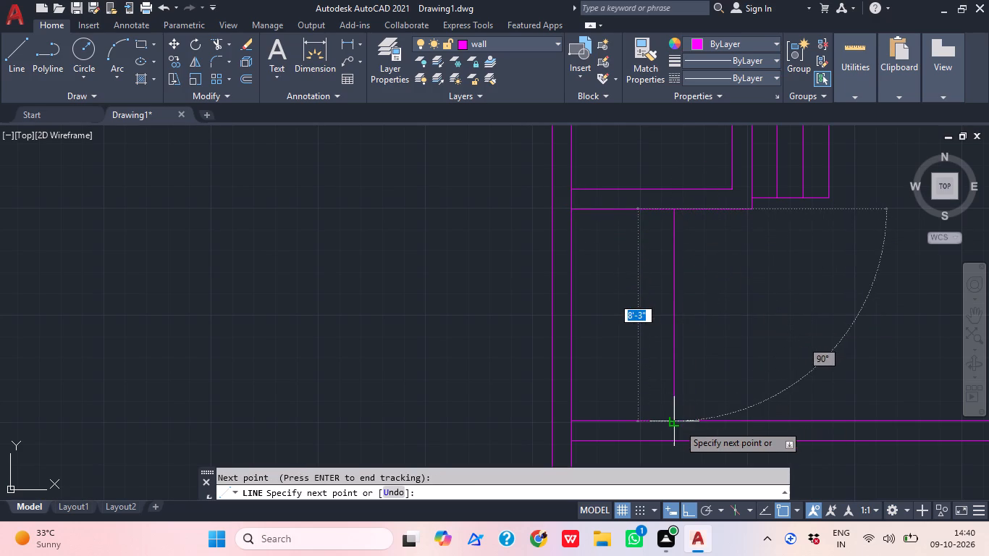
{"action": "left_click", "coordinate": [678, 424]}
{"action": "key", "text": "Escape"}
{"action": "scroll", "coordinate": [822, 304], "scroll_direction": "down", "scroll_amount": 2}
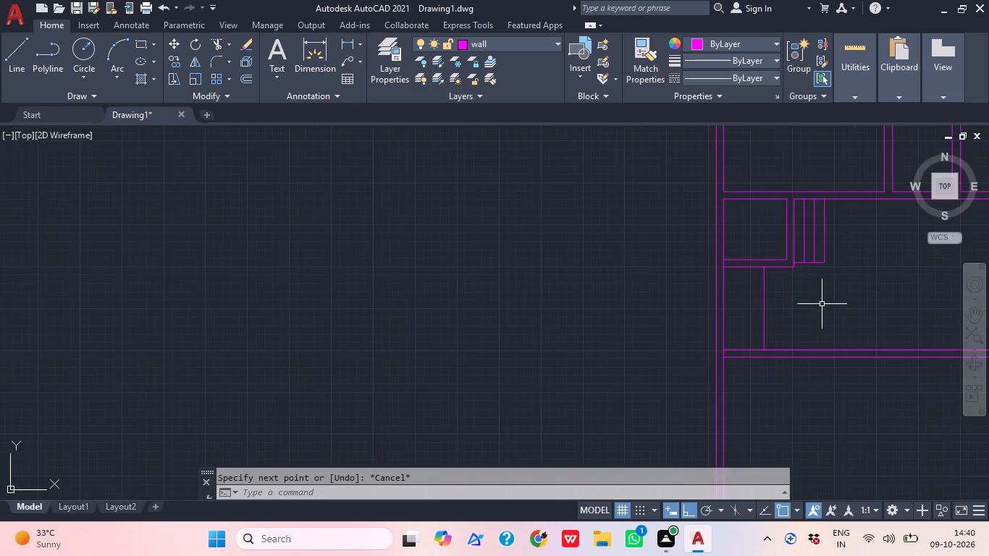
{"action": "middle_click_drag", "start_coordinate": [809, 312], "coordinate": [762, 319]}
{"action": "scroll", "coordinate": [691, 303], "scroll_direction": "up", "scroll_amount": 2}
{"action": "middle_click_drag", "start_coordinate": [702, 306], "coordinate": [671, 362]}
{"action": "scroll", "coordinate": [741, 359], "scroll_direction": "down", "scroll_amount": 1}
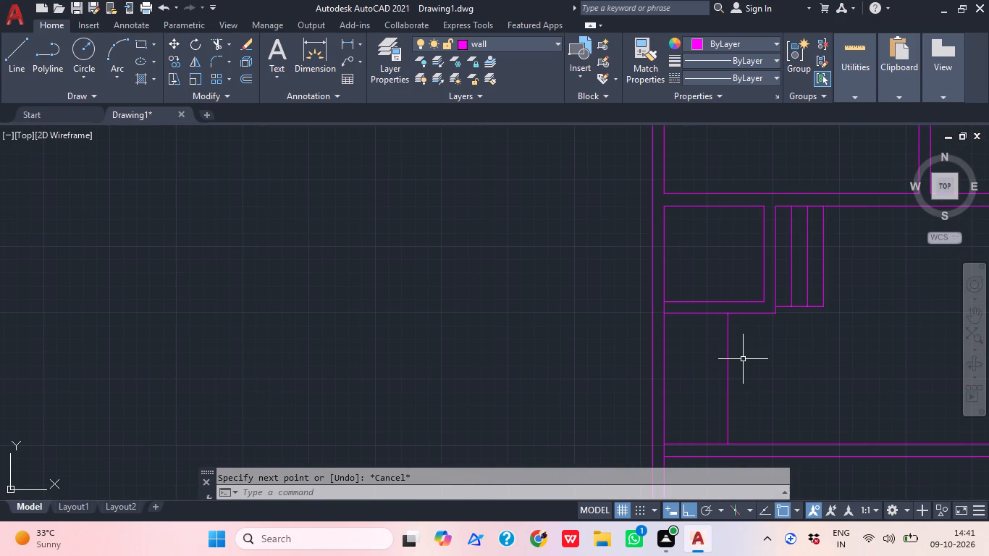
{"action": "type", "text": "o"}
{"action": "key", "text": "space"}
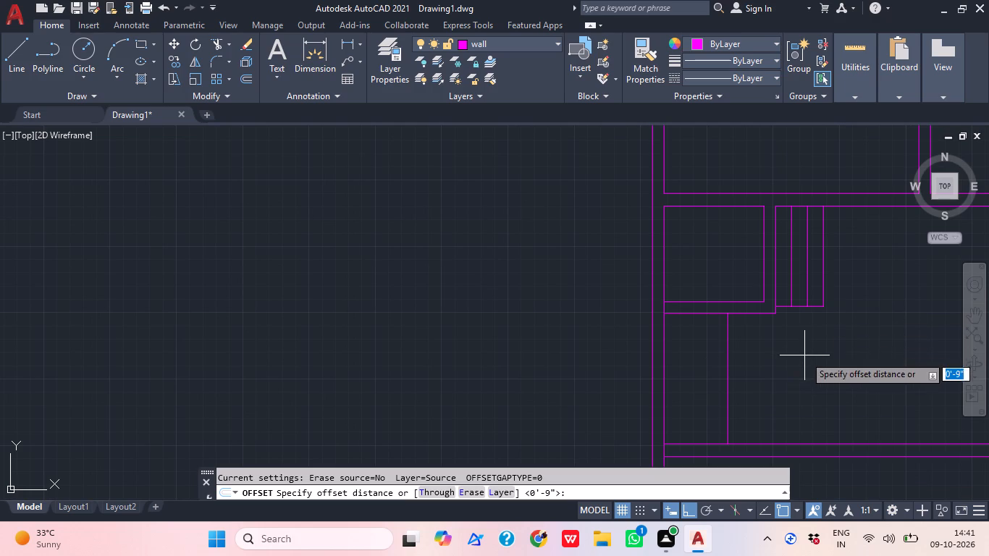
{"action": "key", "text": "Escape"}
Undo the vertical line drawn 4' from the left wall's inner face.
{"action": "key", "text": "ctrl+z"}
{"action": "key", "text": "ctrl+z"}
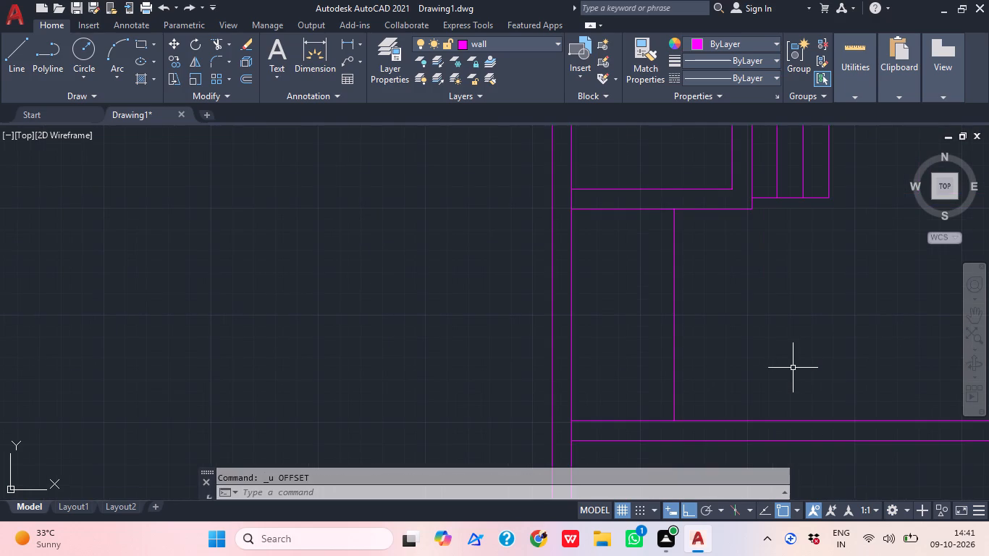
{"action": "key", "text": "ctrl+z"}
Draw a vertical line 5' from the left wall's inner face, from the short wall down to the long horizontal wall.
{"action": "scroll", "coordinate": [771, 348], "scroll_direction": "down", "scroll_amount": 1}
{"action": "middle_click_drag", "start_coordinate": [754, 348], "coordinate": [719, 352]}
{"action": "type", "text": "l tk"}
{"action": "key", "text": "space"}
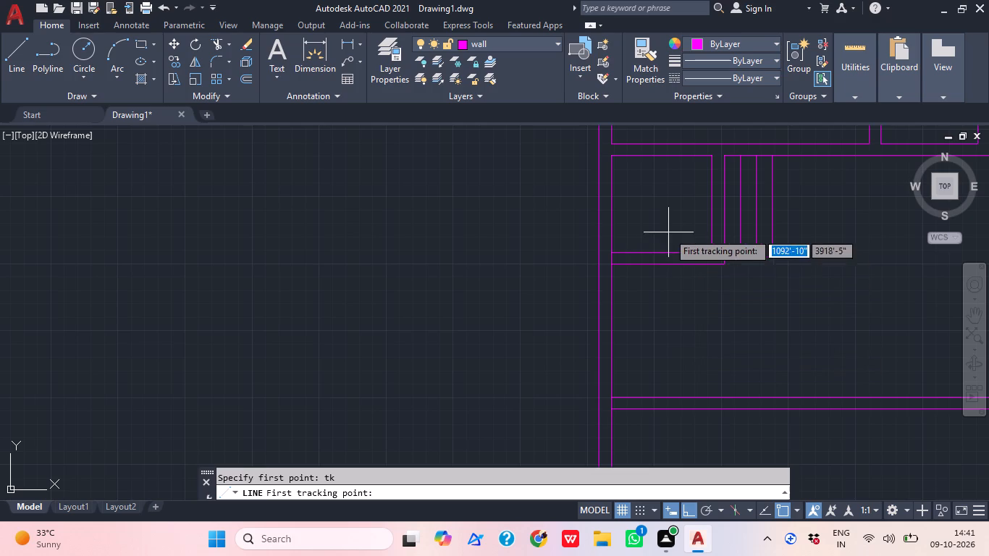
{"action": "left_click", "coordinate": [613, 269]}
{"action": "key", "text": "5"}
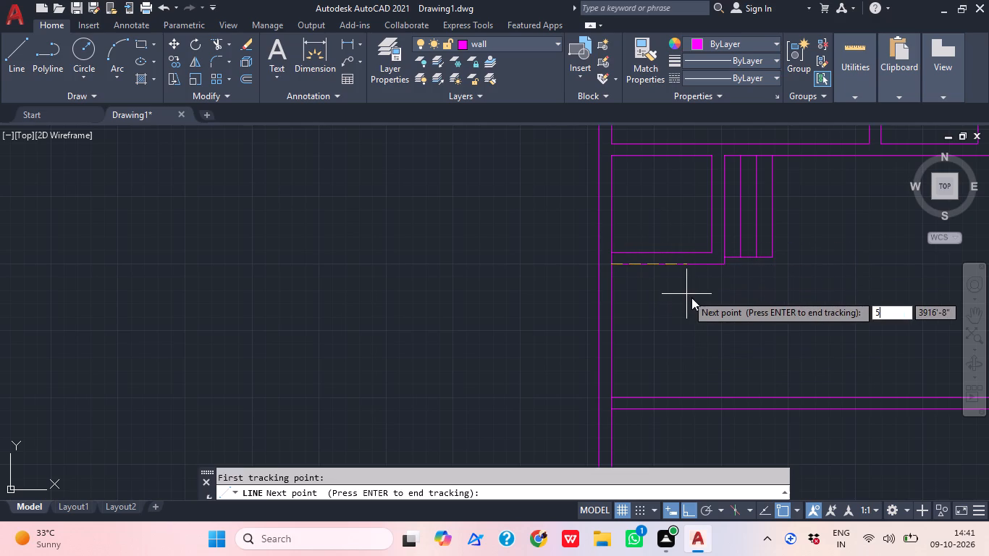
{"action": "key", "text": "apostrophe"}
{"action": "key", "text": "Return"}
{"action": "key", "text": "Return"}
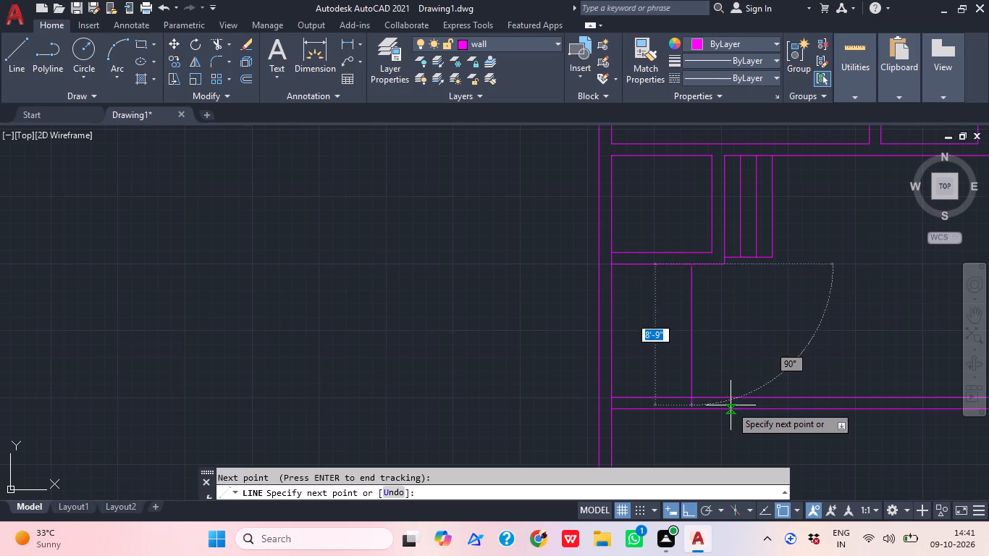
{"action": "left_click", "coordinate": [694, 396]}
{"action": "key", "text": "Escape"}
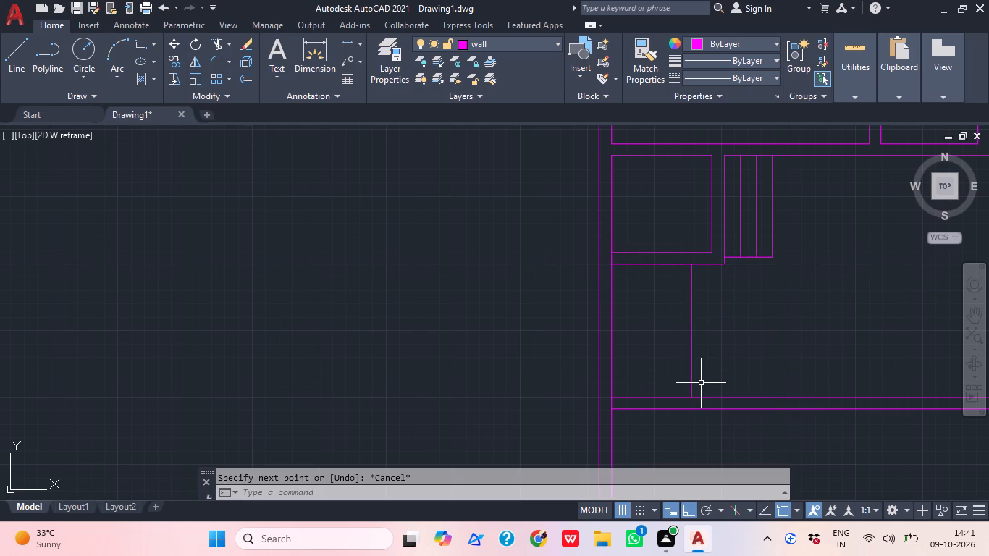
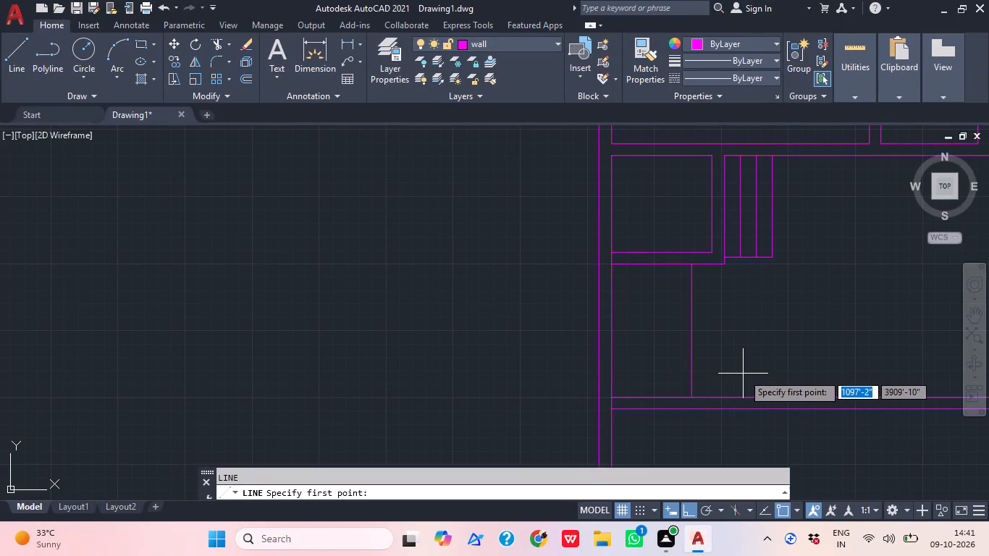
Offset the short wall's lower line 1' downward, across the new vertical line.
{"action": "scroll", "coordinate": [678, 279], "scroll_direction": "up", "scroll_amount": 1}
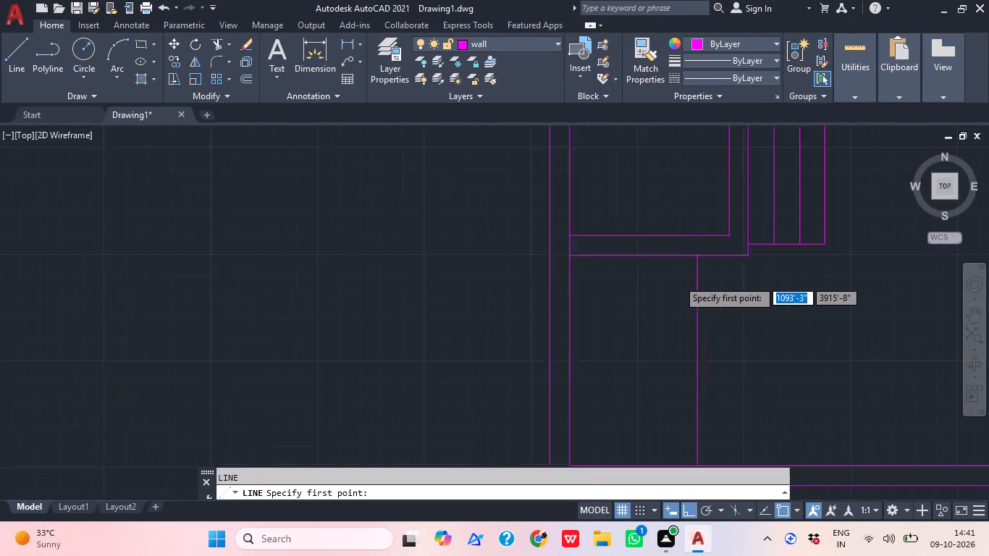
{"action": "scroll", "coordinate": [678, 279], "scroll_direction": "up", "scroll_amount": 1}
{"action": "key", "text": "Escape"}
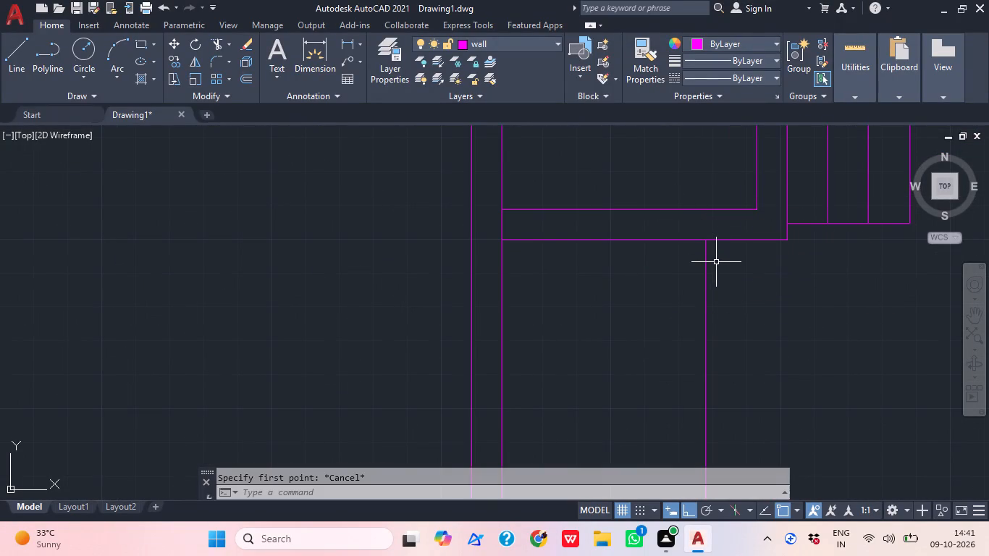
{"action": "type", "text": "o"}
{"action": "key", "text": "space"}
{"action": "type", "text": "1'"}
{"action": "key", "text": "Return"}
{"action": "left_click", "coordinate": [678, 242]}
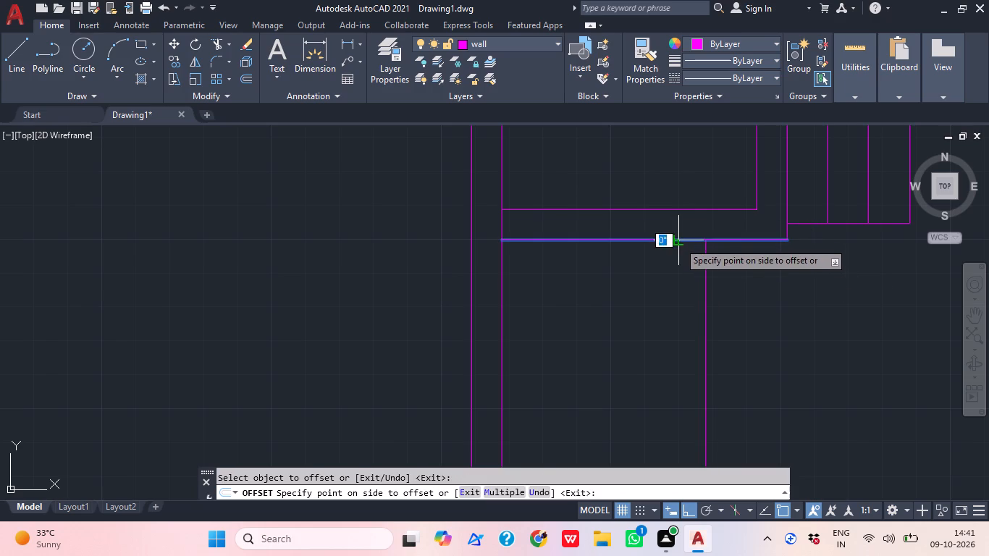
{"action": "left_click", "coordinate": [682, 300]}
{"action": "key", "text": "Escape"}
Trim the part of the offset line that extends past the vertical line, away from the left wall.
{"action": "type", "text": "tr"}
{"action": "key", "text": "space"}
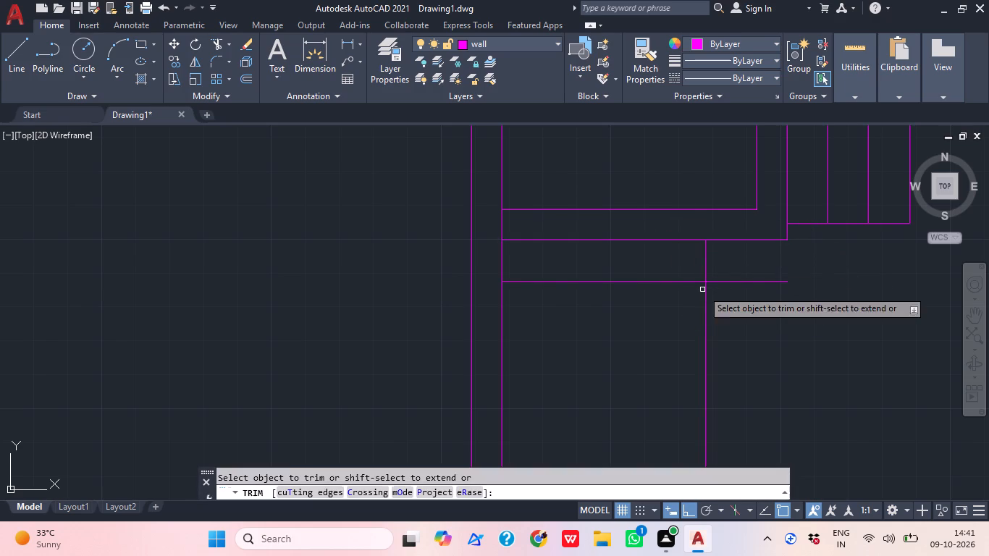
{"action": "left_click", "coordinate": [736, 284]}
{"action": "left_click", "coordinate": [734, 271]}
{"action": "key", "text": "Escape"}
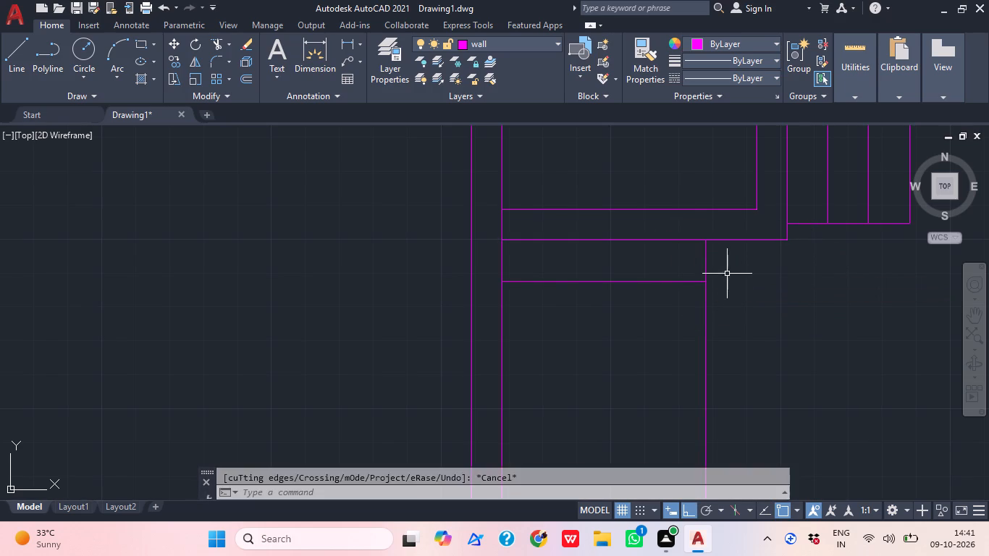
Offset the trimmed horizontal line downward three times in succession at 1' spacing between the left wall and the vertical line.
{"action": "key", "text": "o"}
{"action": "key", "text": "space"}
{"action": "key", "text": "1"}
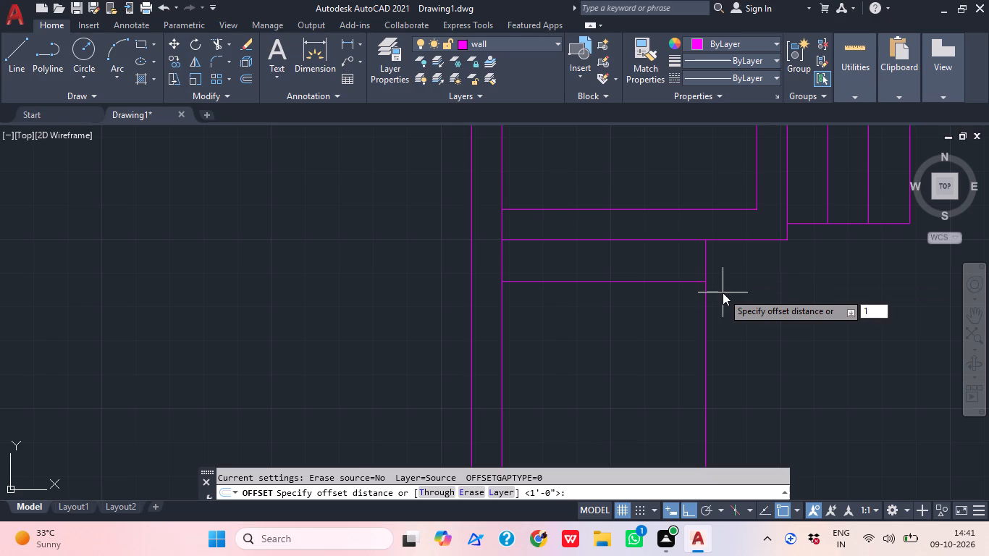
{"action": "key", "text": "apostrophe"}
{"action": "key", "text": "Return"}
{"action": "left_click", "coordinate": [681, 284]}
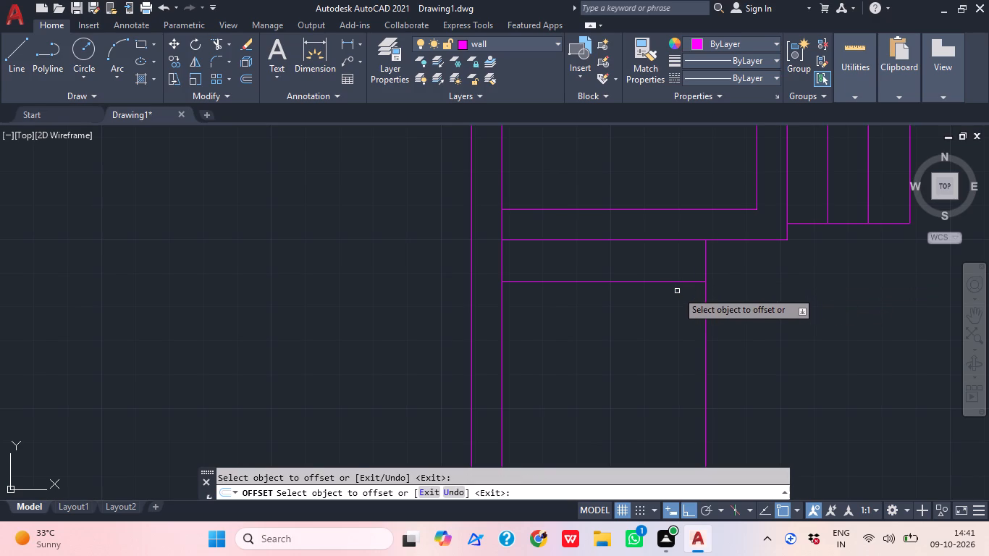
{"action": "left_click", "coordinate": [669, 279]}
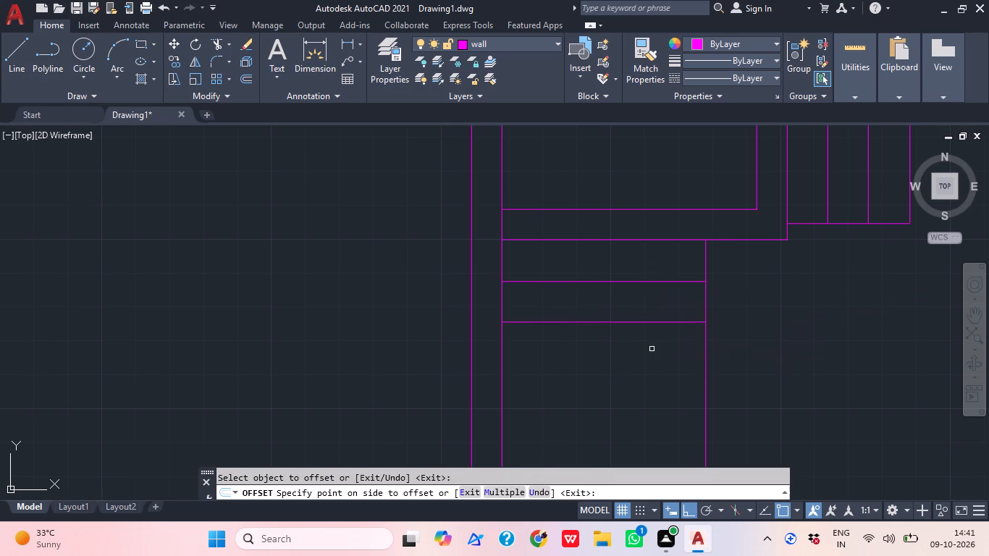
{"action": "left_click", "coordinate": [652, 349]}
{"action": "left_click", "coordinate": [646, 321]}
{"action": "left_click_drag", "start_coordinate": [653, 361], "coordinate": [662, 356]}
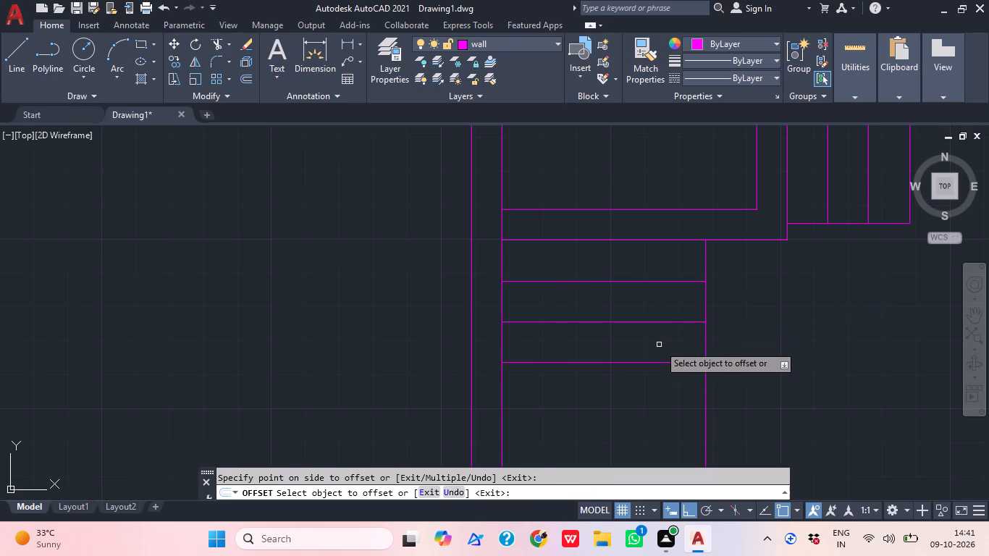
{"action": "left_click_drag", "start_coordinate": [649, 361], "coordinate": [648, 368]}
{"action": "left_click", "coordinate": [646, 392]}
{"action": "left_click", "coordinate": [638, 361]}
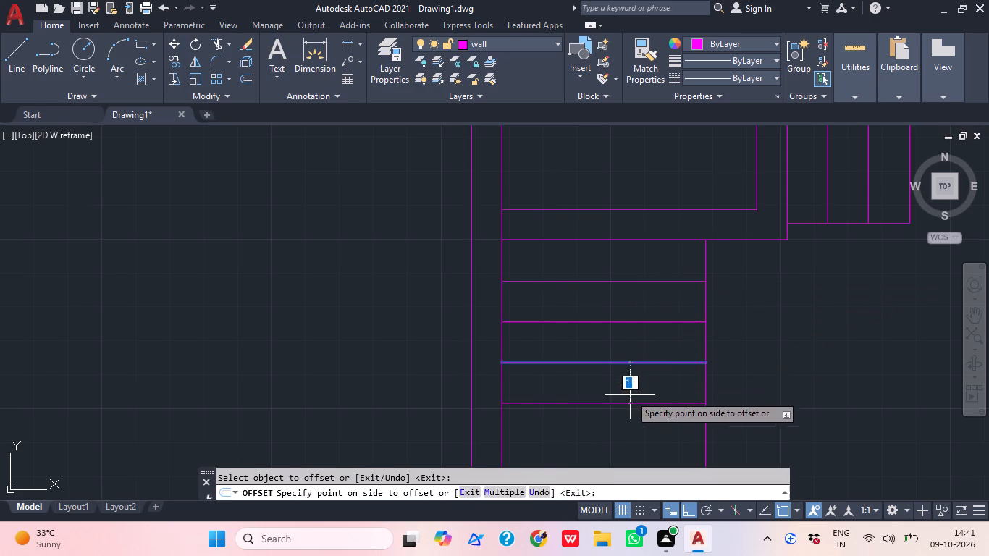
{"action": "left_click", "coordinate": [630, 395]}
Draw a 5' horizontal line rightward from beside the lowest 1'-spaced line's end, continue down to the long wall, and back up past the horizontal line.
{"action": "scroll", "coordinate": [696, 330], "scroll_direction": "down", "scroll_amount": 2}
{"action": "middle_click_drag", "start_coordinate": [680, 378], "coordinate": [702, 355]}
{"action": "scroll", "coordinate": [701, 344], "scroll_direction": "up", "scroll_amount": 1}
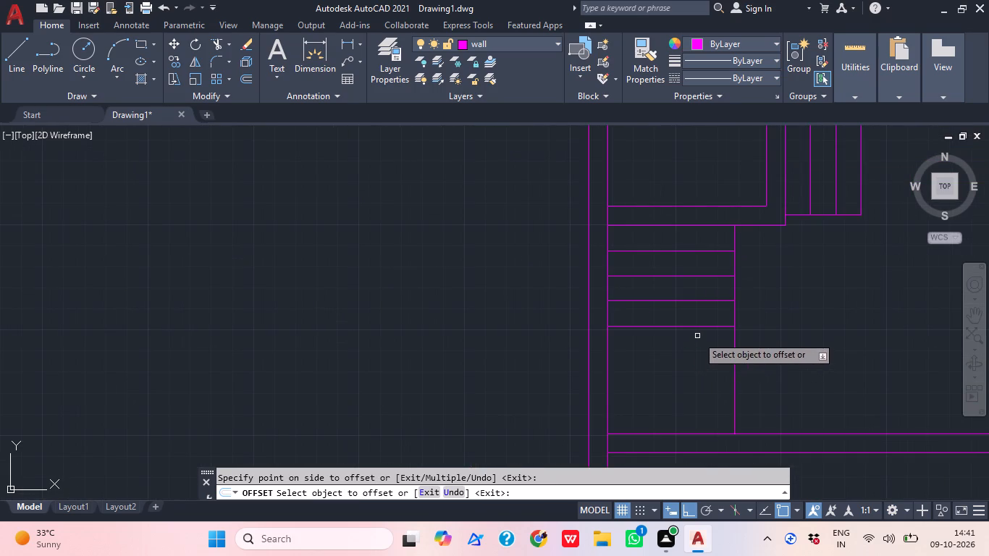
{"action": "middle_click_drag", "start_coordinate": [825, 327], "coordinate": [649, 315]}
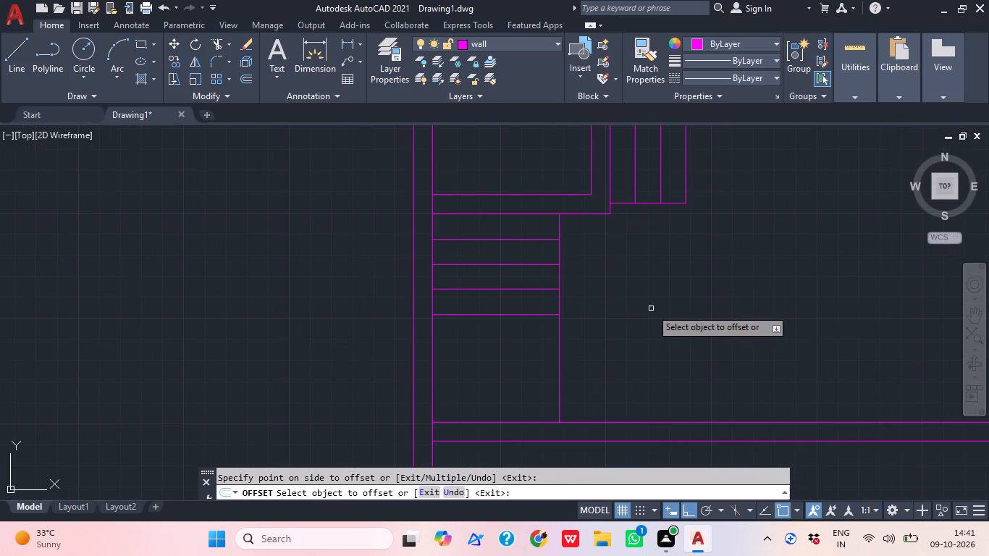
{"action": "type", "text": "l"}
{"action": "key", "text": "space"}
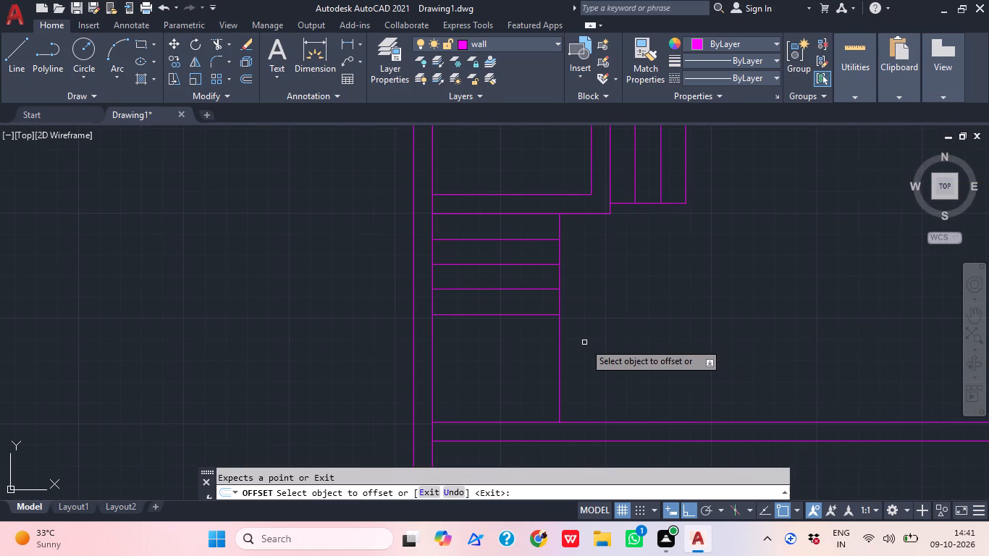
{"action": "key", "text": "Escape"}
{"action": "type", "text": "l"}
{"action": "key", "text": "space"}
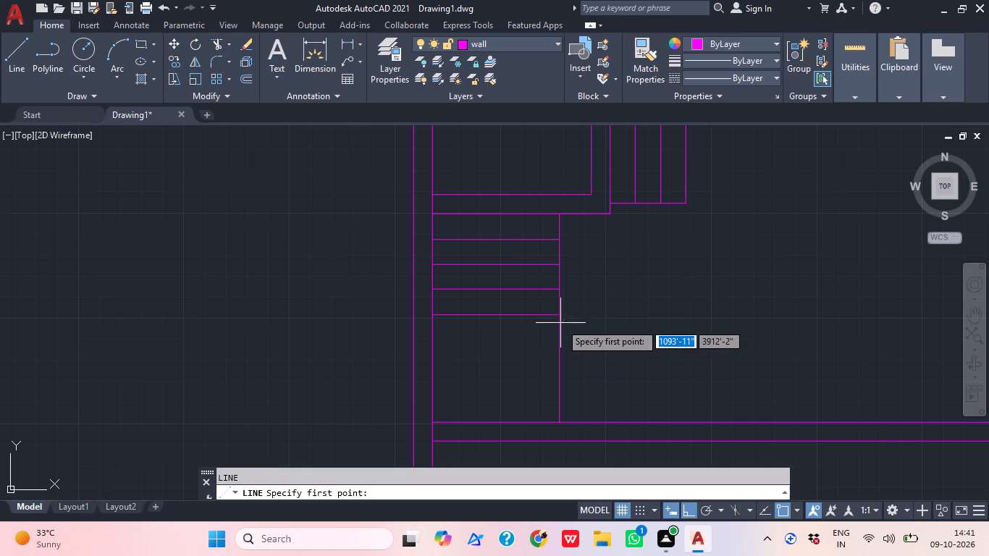
{"action": "left_click", "coordinate": [559, 314]}
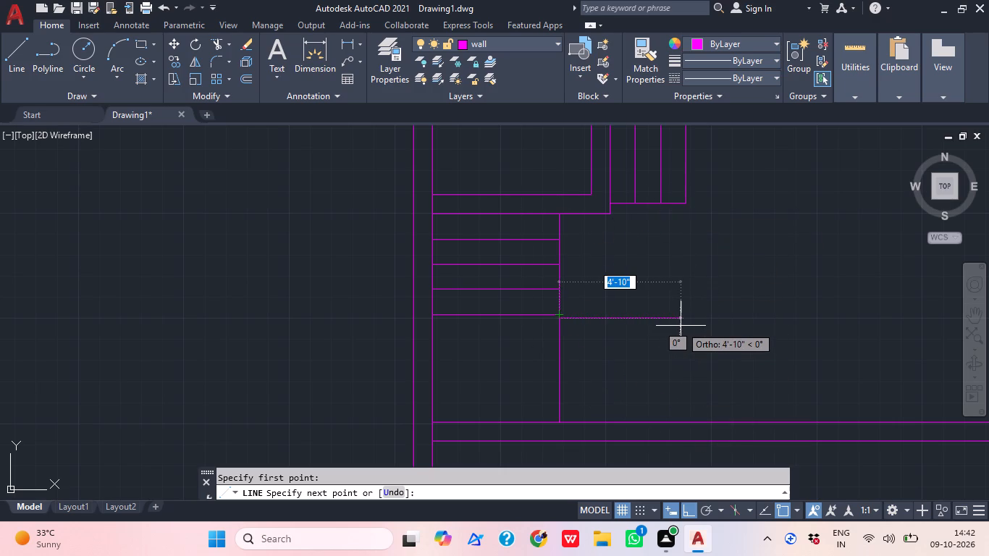
{"action": "middle_click_drag", "start_coordinate": [718, 302], "coordinate": [710, 306]}
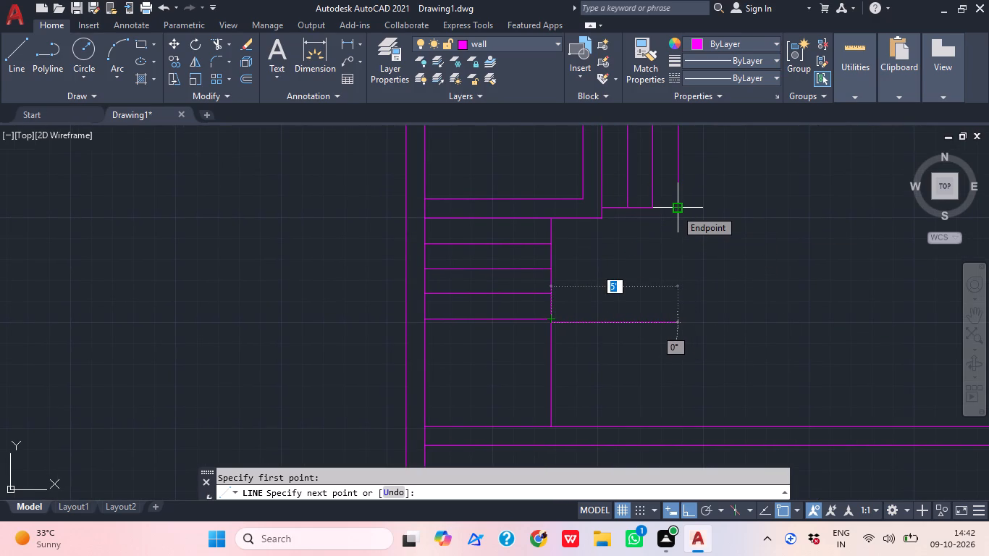
{"action": "left_click", "coordinate": [681, 331]}
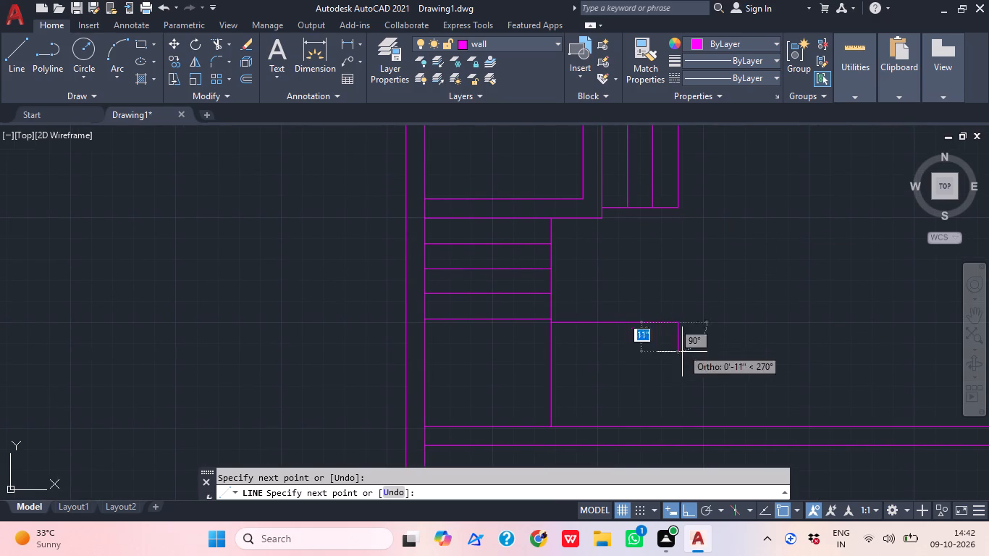
{"action": "left_click", "coordinate": [679, 424]}
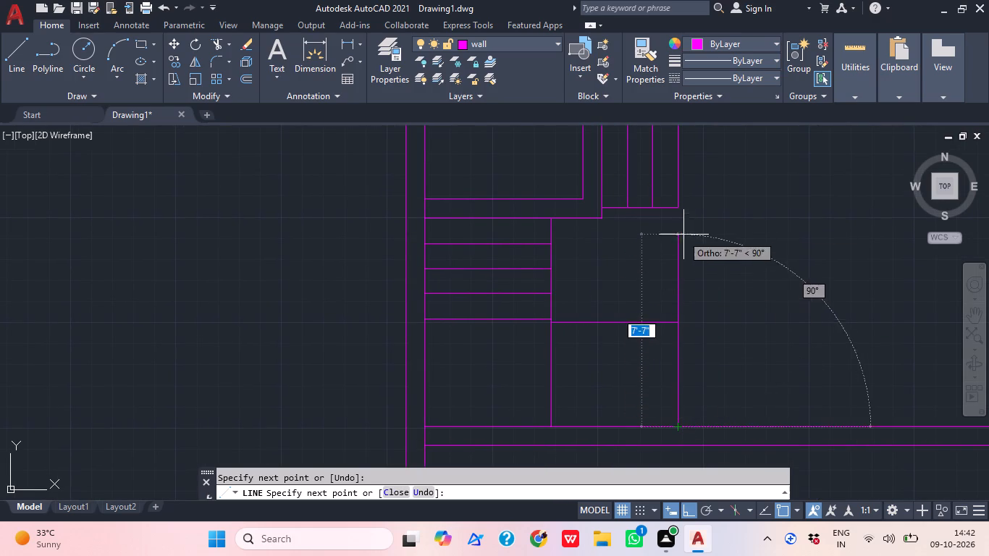
{"action": "left_click", "coordinate": [670, 225]}
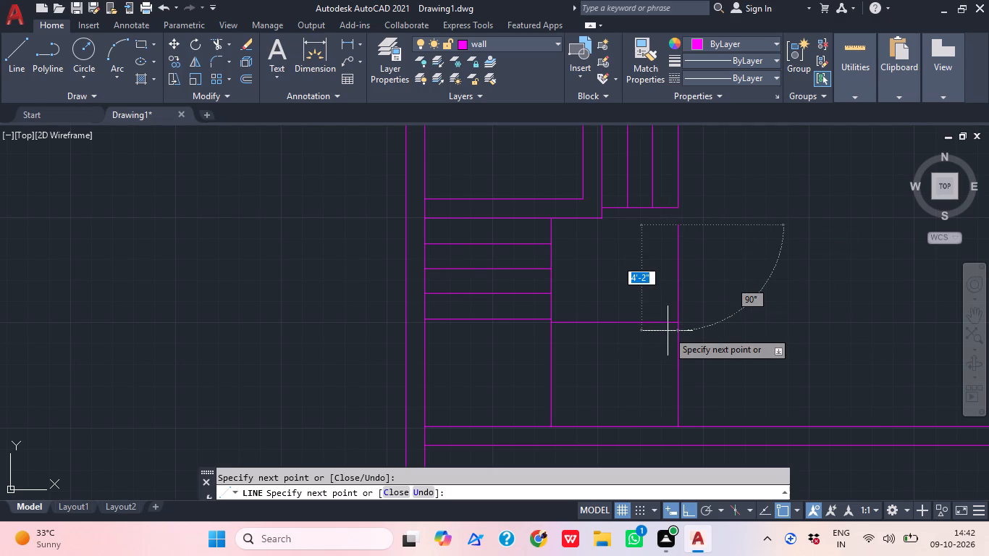
{"action": "middle_click_drag", "start_coordinate": [740, 306], "coordinate": [725, 313]}
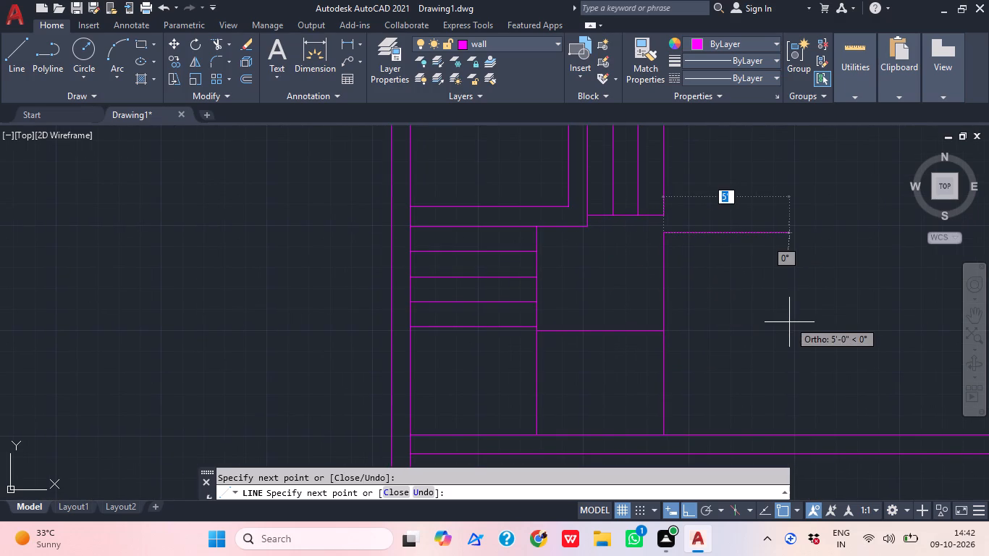
{"action": "key", "text": "Escape"}
Trim the new vertical line's portion above the 5' horizontal line.
{"action": "scroll", "coordinate": [694, 292], "scroll_direction": "up", "scroll_amount": 1}
{"action": "scroll", "coordinate": [694, 292], "scroll_direction": "down", "scroll_amount": 2}
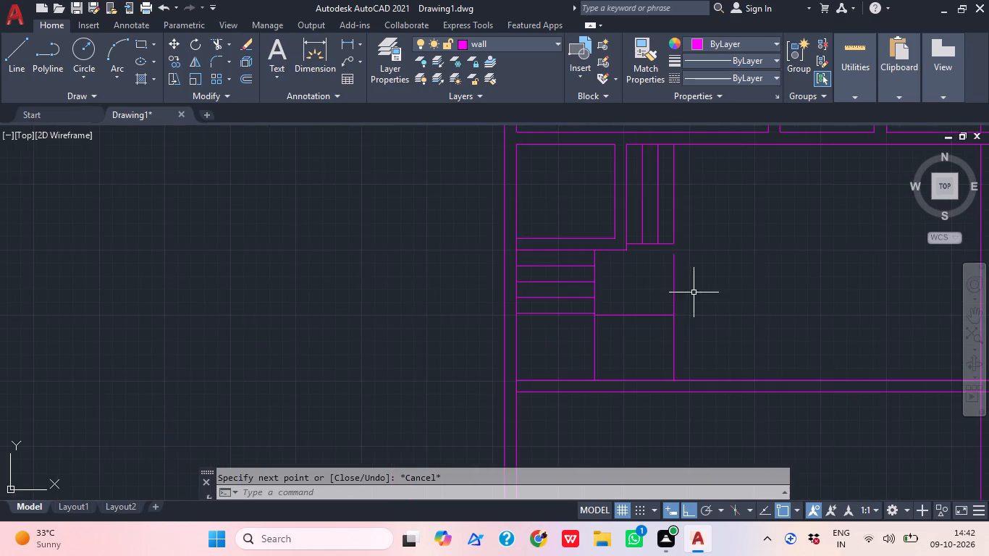
{"action": "middle_click_drag", "start_coordinate": [690, 292], "coordinate": [680, 289]}
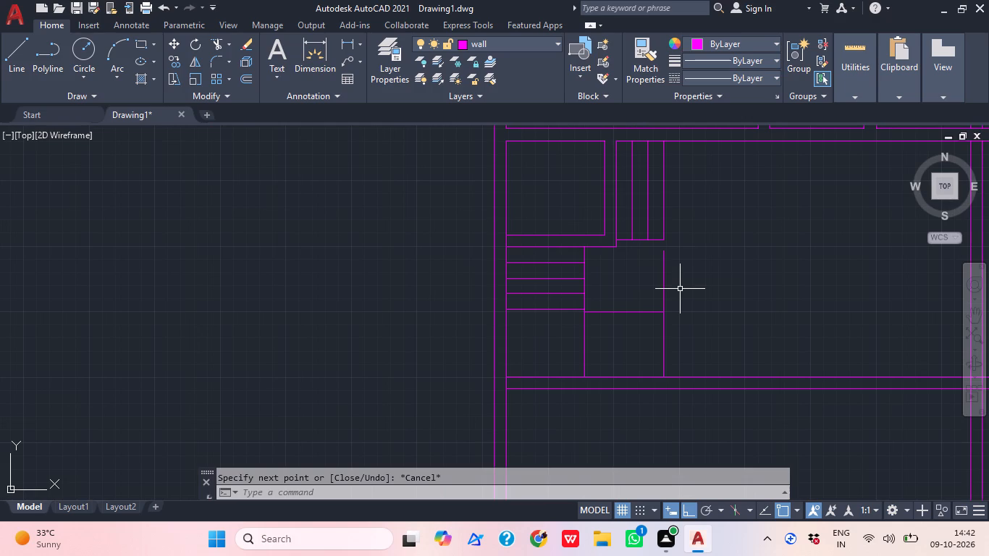
{"action": "type", "text": "tr"}
{"action": "key", "text": "space"}
{"action": "left_click", "coordinate": [680, 289]}
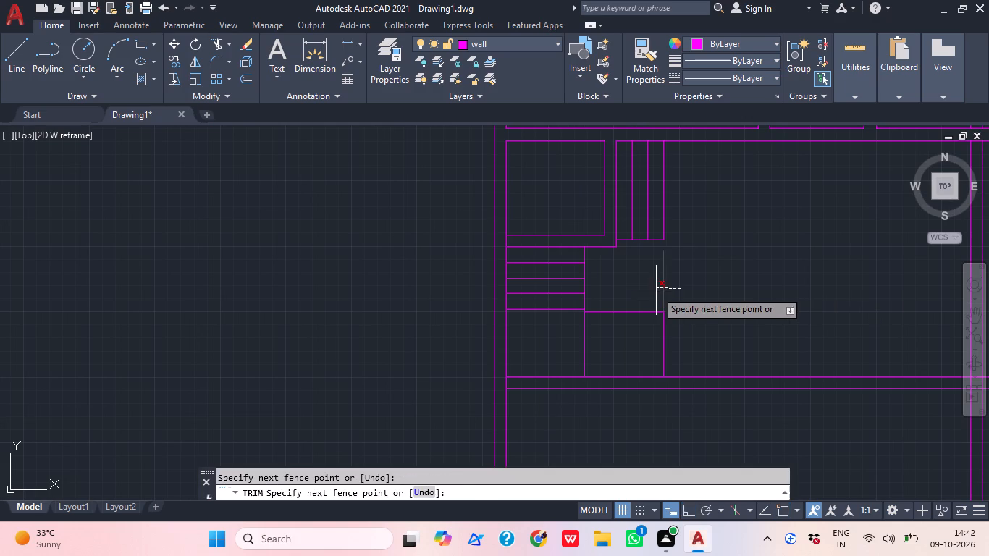
{"action": "left_click", "coordinate": [649, 292]}
{"action": "key", "text": "Escape"}
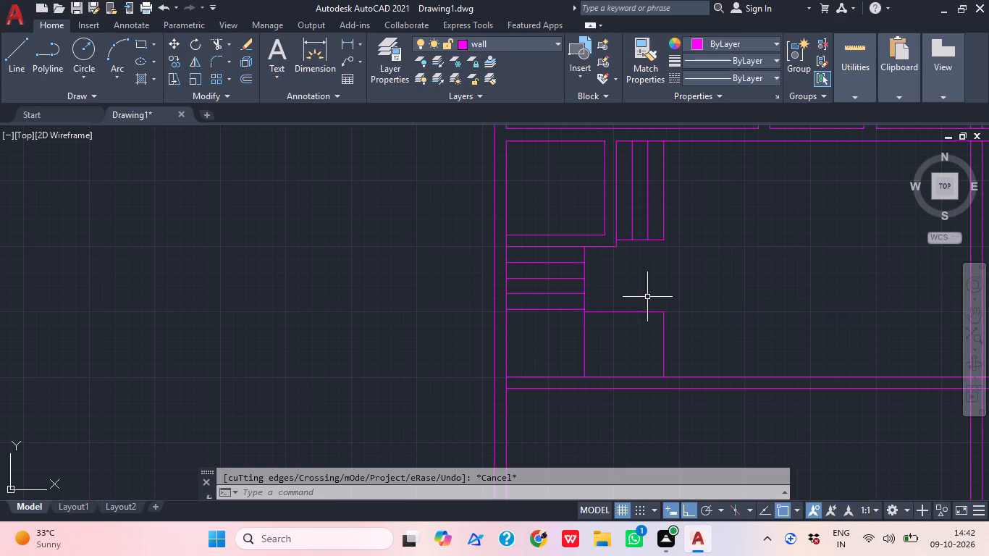
Offset the vertical line at the 5' horizontal line's right end 1' to the left, twice in succession.
{"action": "middle_click_drag", "start_coordinate": [678, 301], "coordinate": [668, 301]}
{"action": "key", "text": "o"}
{"action": "key", "text": "space"}
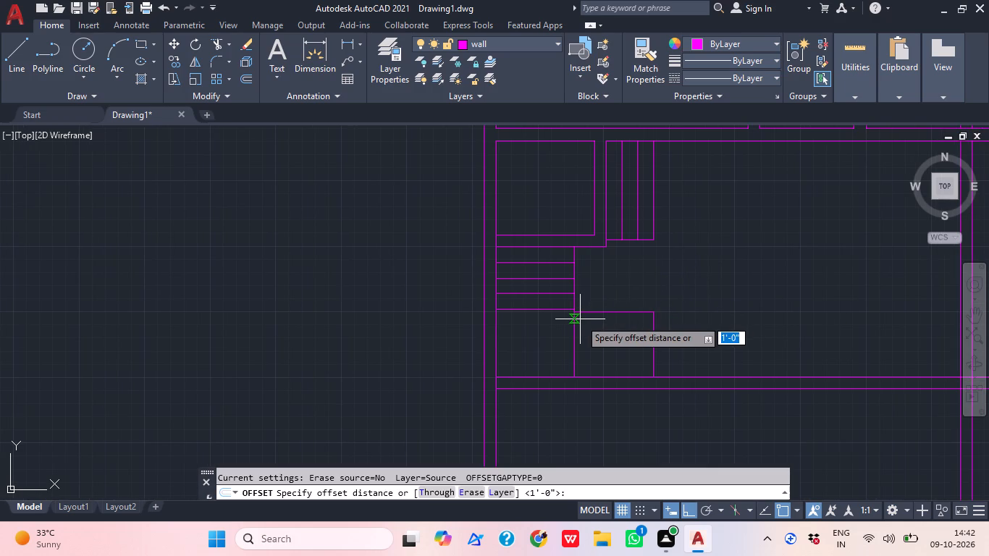
{"action": "type", "text": "1'"}
{"action": "key", "text": "Return"}
{"action": "scroll", "coordinate": [640, 359], "scroll_direction": "up", "scroll_amount": 1}
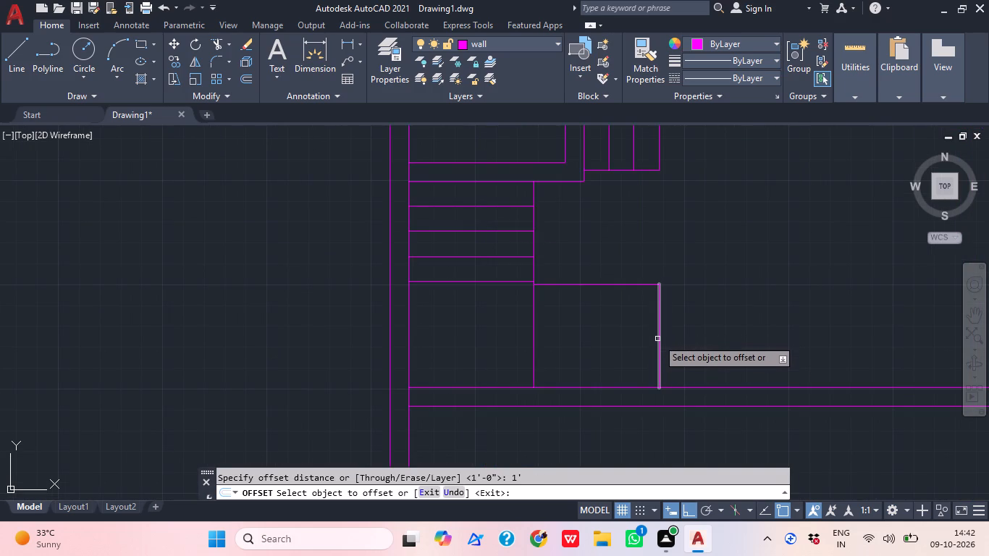
{"action": "left_click", "coordinate": [660, 346]}
{"action": "left_click", "coordinate": [620, 349]}
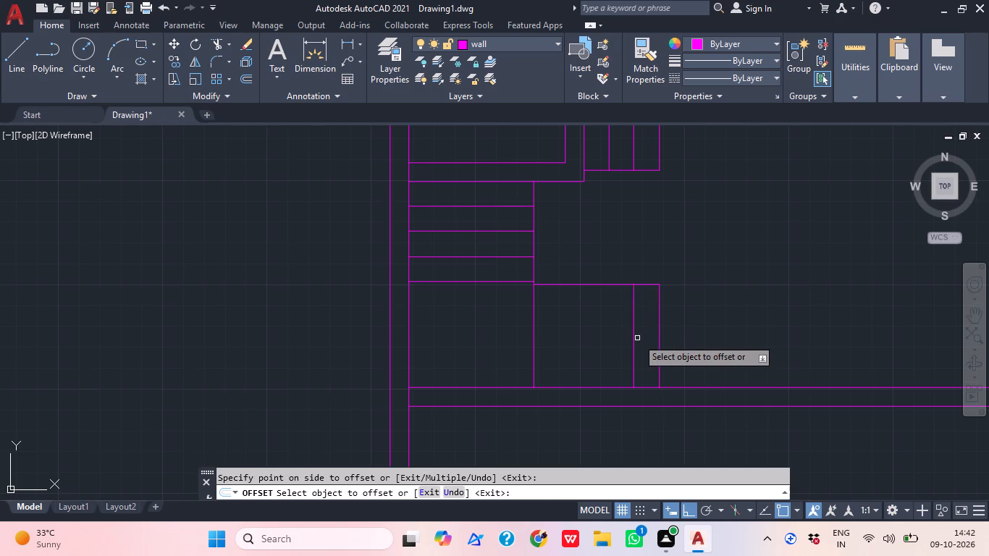
{"action": "left_click", "coordinate": [633, 338]}
{"action": "left_click", "coordinate": [591, 347]}
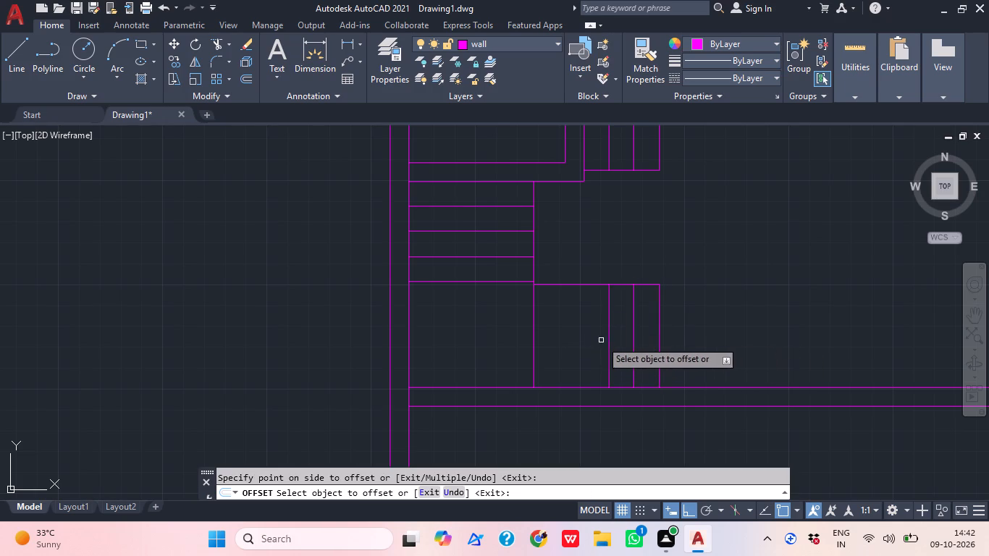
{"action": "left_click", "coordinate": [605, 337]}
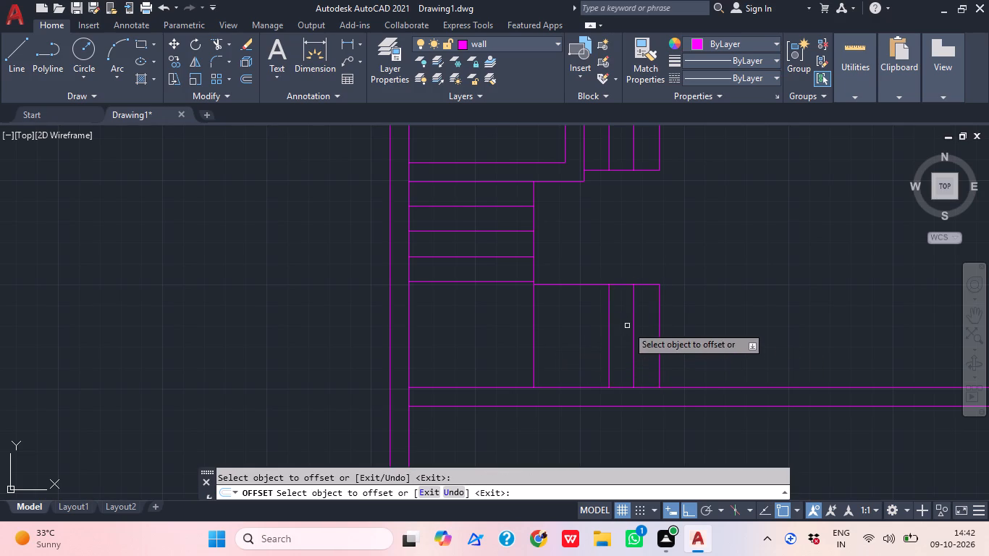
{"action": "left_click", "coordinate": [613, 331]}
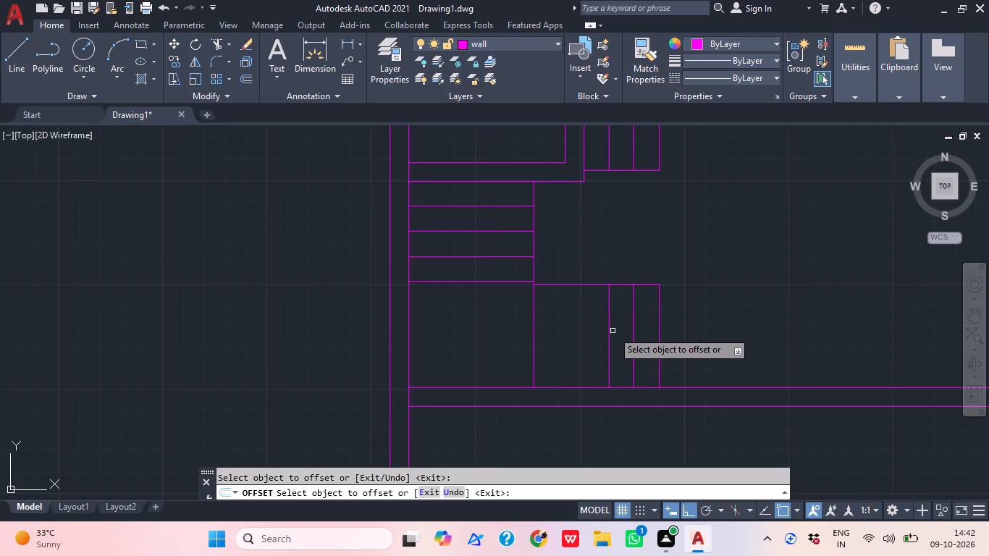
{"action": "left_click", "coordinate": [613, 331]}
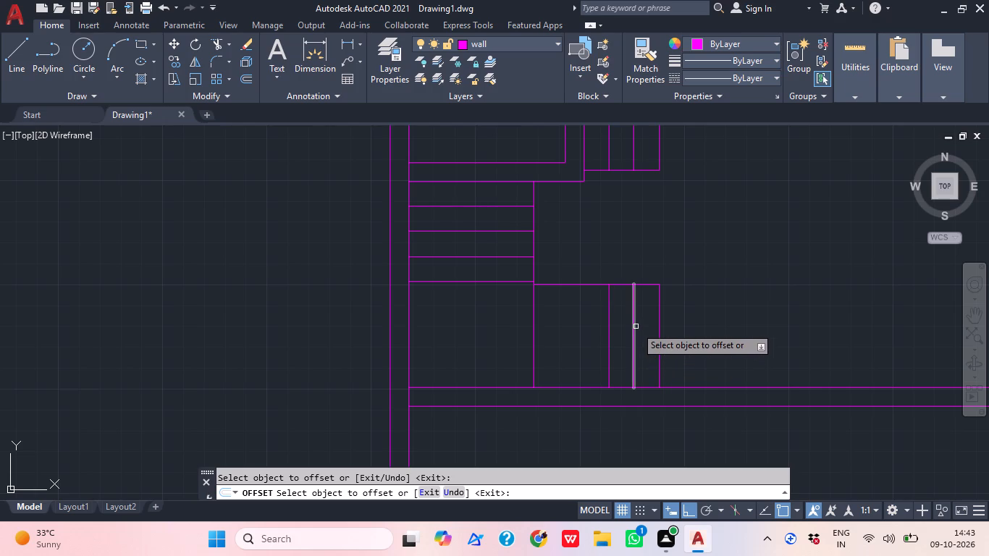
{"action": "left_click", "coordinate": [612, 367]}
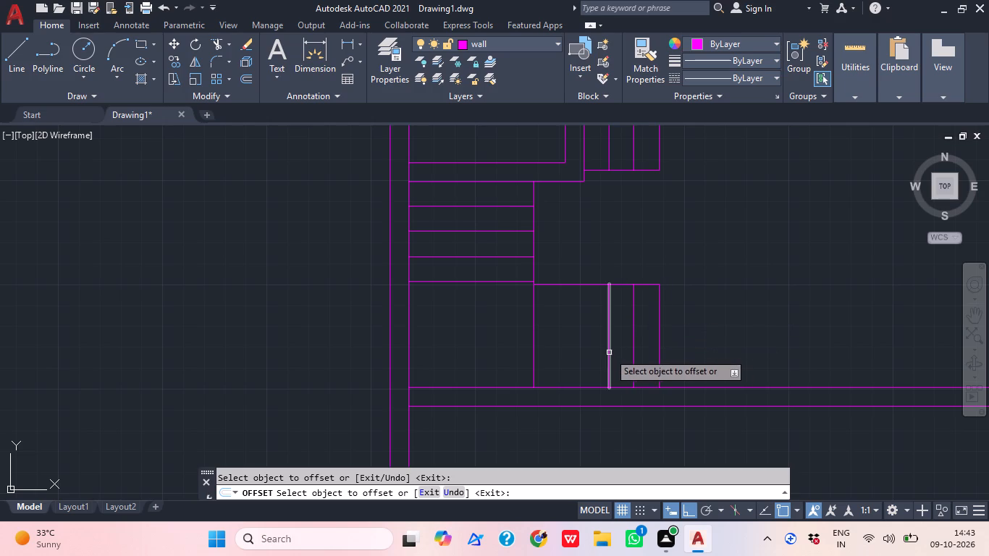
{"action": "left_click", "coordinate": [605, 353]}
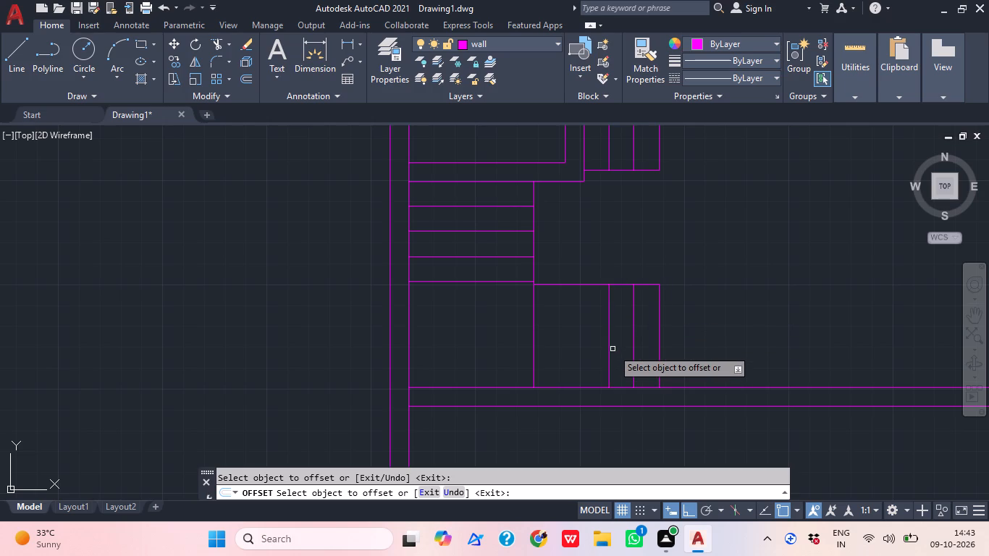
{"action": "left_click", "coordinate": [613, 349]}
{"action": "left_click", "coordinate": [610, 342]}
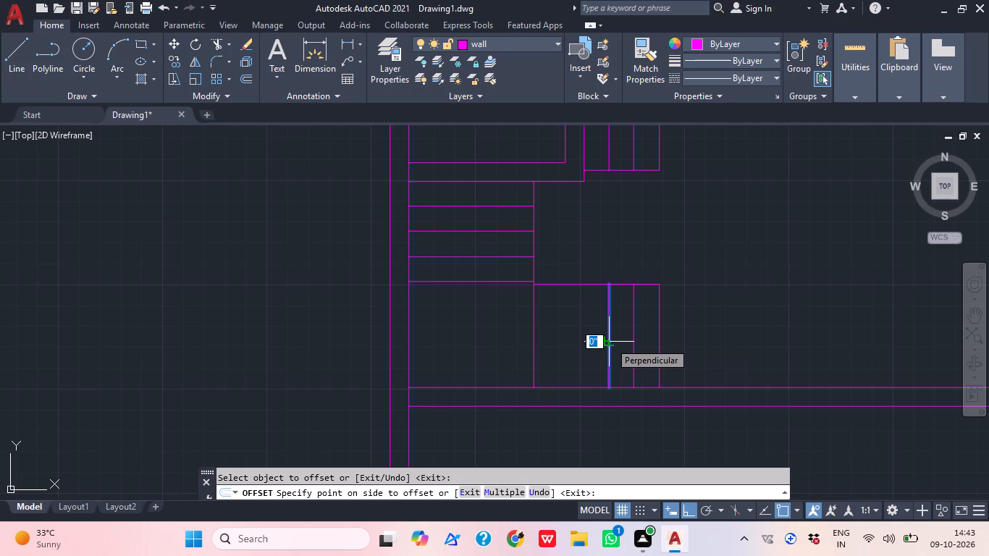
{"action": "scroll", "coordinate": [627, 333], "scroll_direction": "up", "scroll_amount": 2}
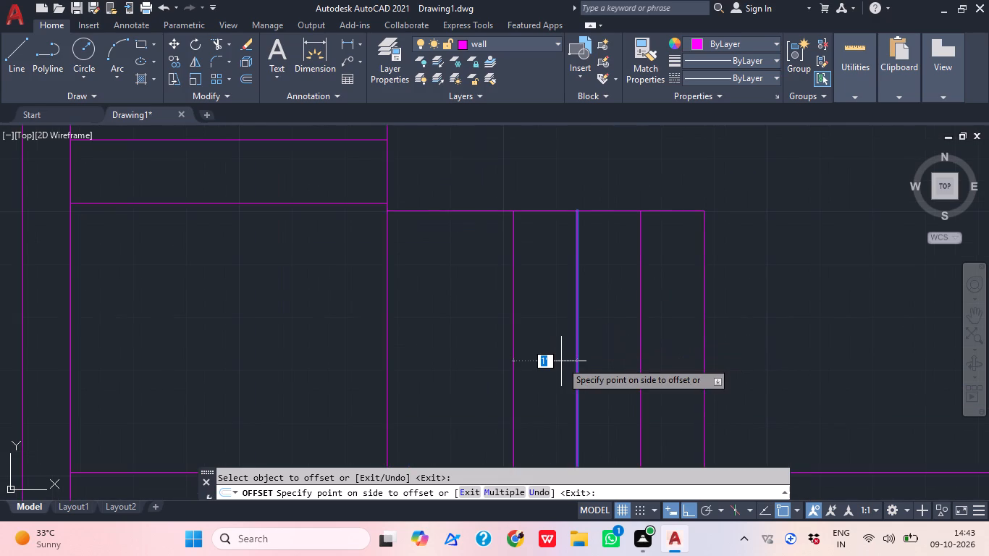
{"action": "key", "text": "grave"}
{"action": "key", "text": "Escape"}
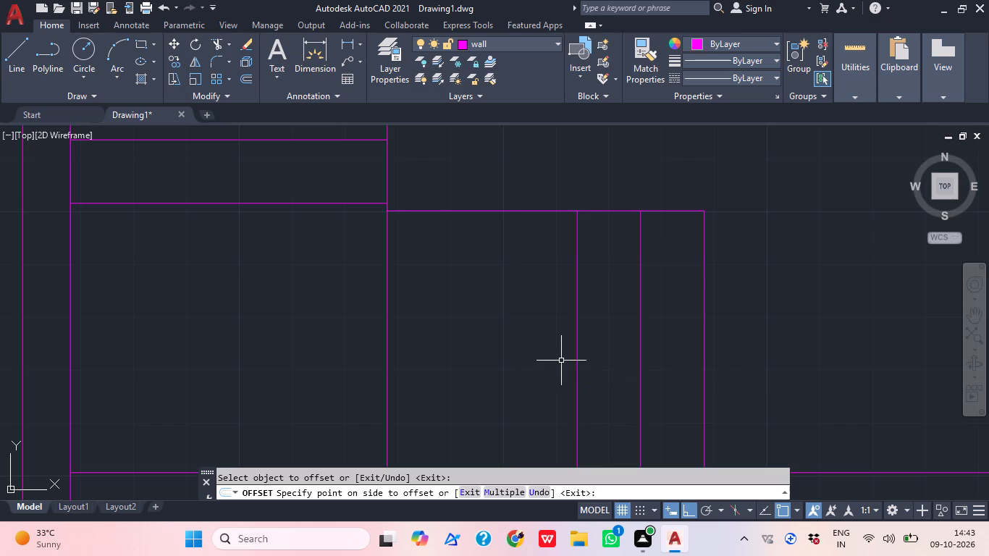
Offset the innermost of the 1'-spaced vertical lines beneath the 5' horizontal line by 9".
{"action": "type", "text": "o"}
{"action": "key", "text": "space"}
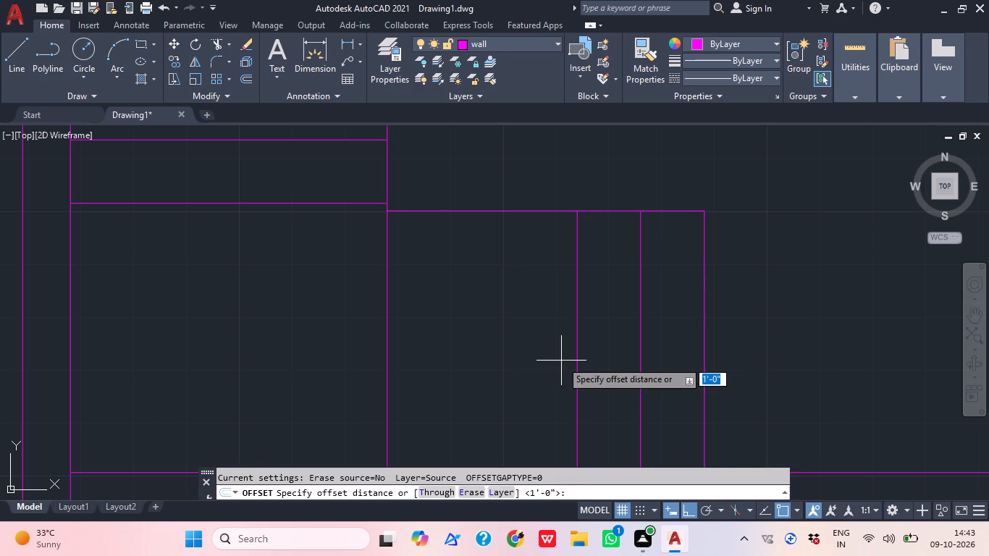
{"action": "key", "text": "9"}
{"action": "key", "text": "shift+quotedbl"}
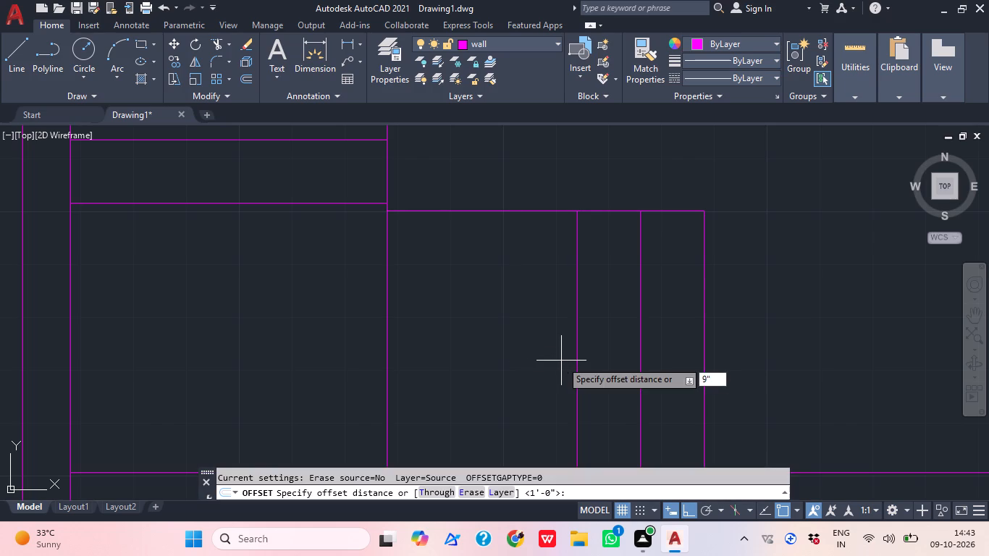
{"action": "key", "text": "Return"}
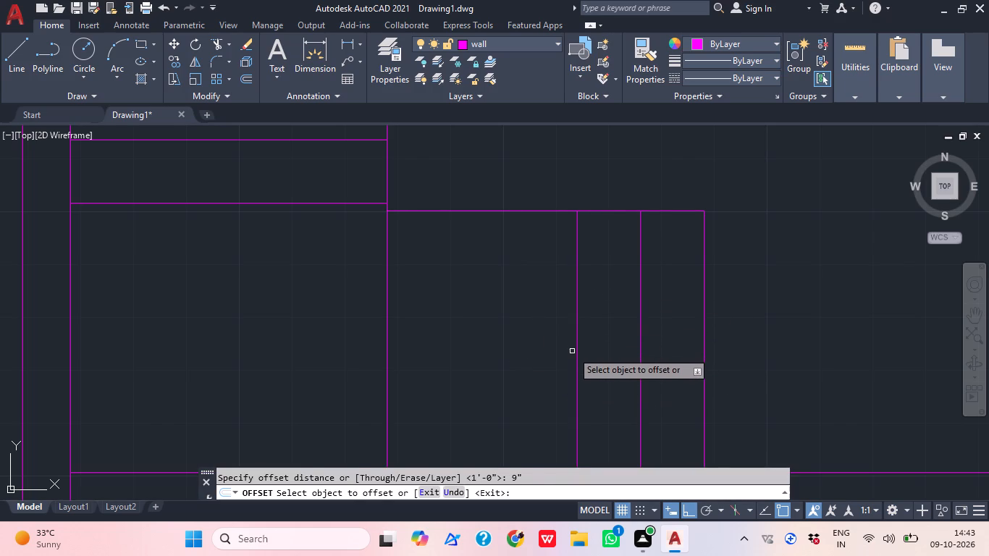
{"action": "left_click", "coordinate": [572, 351]}
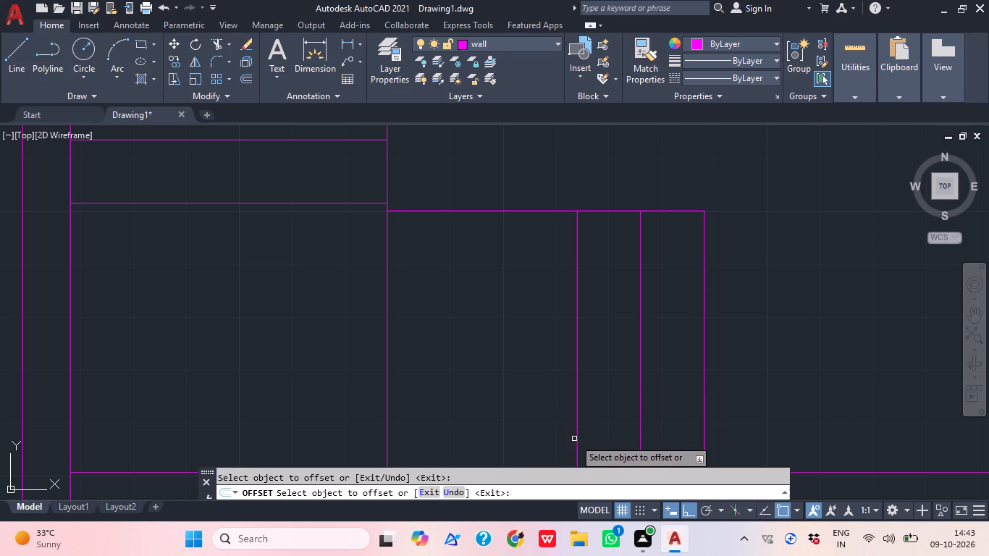
{"action": "scroll", "coordinate": [572, 346], "scroll_direction": "up", "scroll_amount": 2}
{"action": "middle_click_drag", "start_coordinate": [579, 357], "coordinate": [591, 428]}
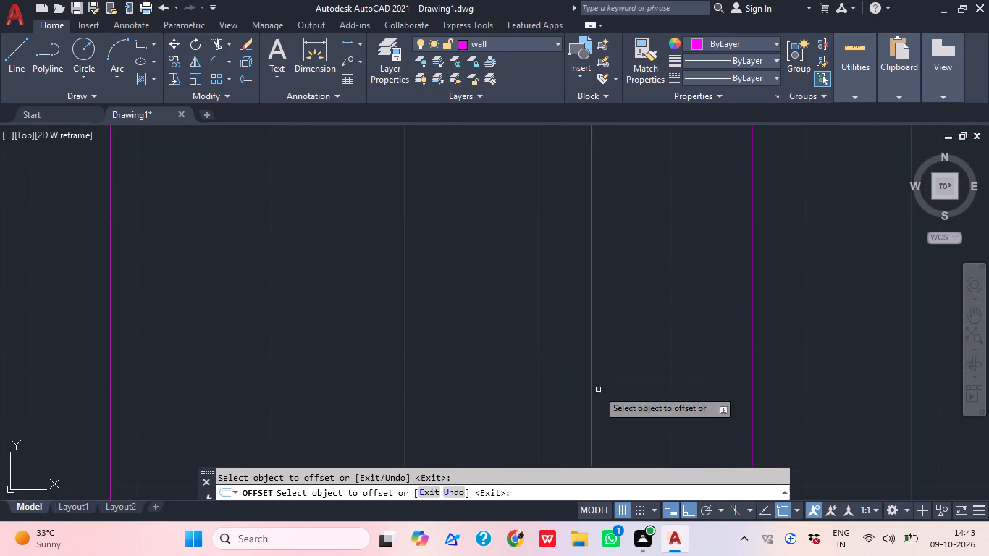
{"action": "scroll", "coordinate": [610, 353], "scroll_direction": "down", "scroll_amount": 3}
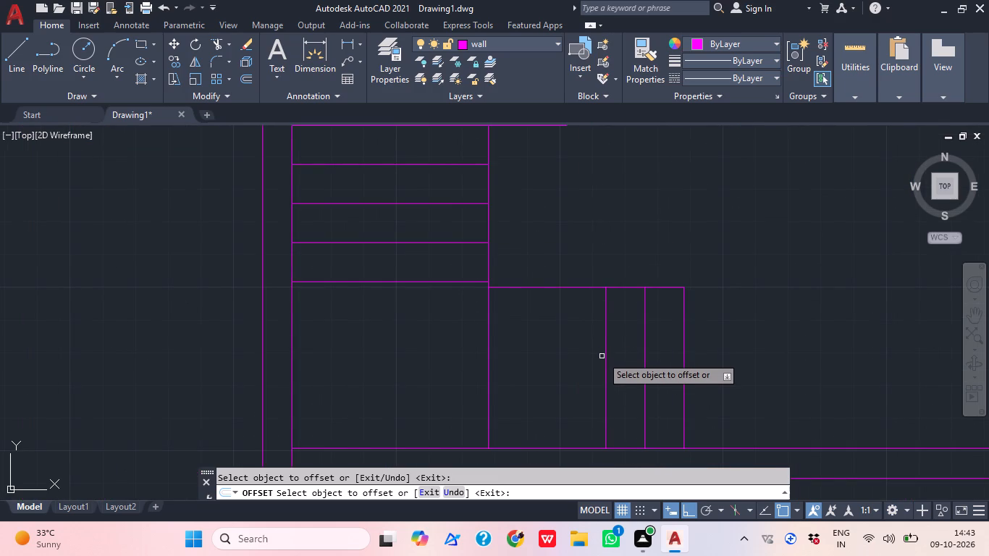
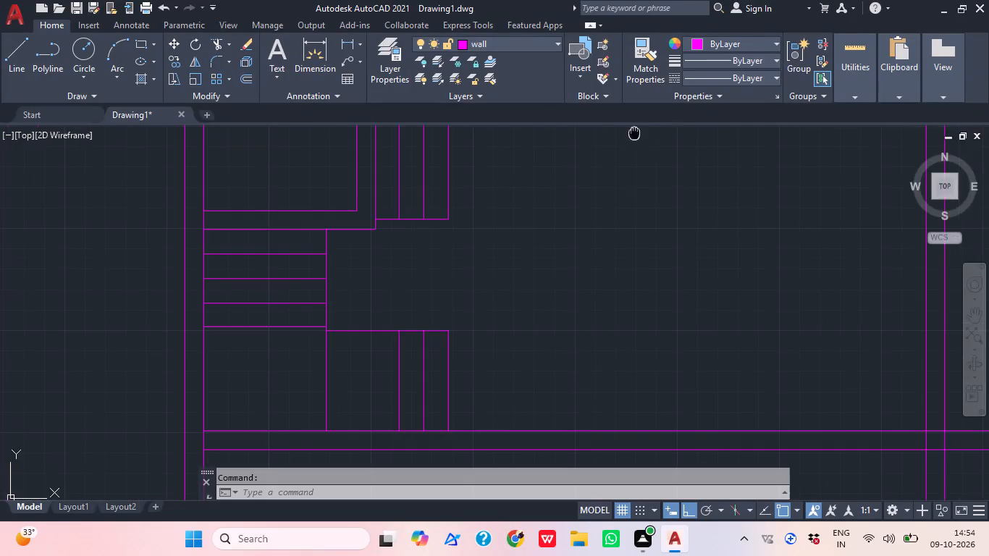
Offset the innermost vertical line beneath the 5' horizontal line 1' to the left, twice in succession.
{"action": "middle_click_drag", "start_coordinate": [635, 305], "coordinate": [574, 309]}
{"action": "type", "text": "o 1'"}
{"action": "key", "text": "Return"}
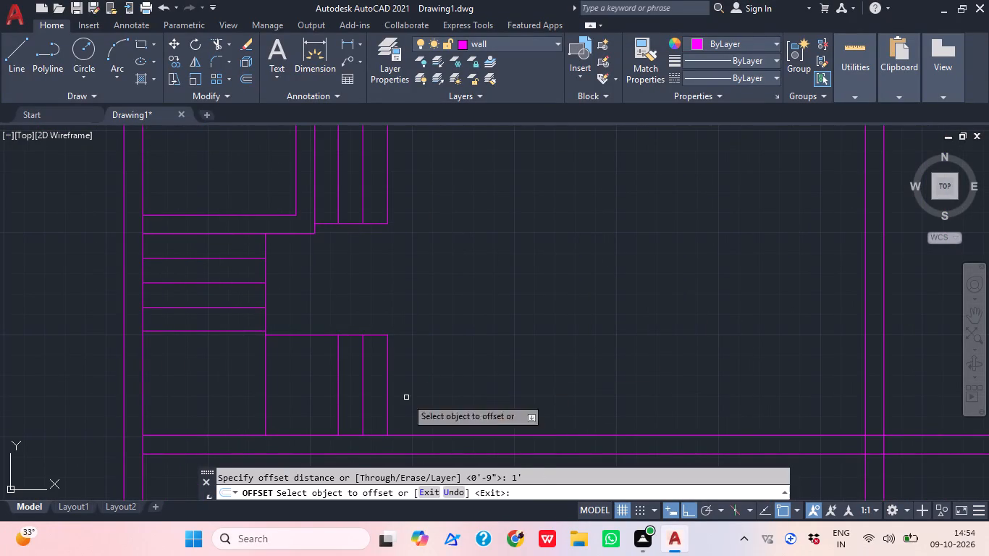
{"action": "left_click", "coordinate": [336, 368]}
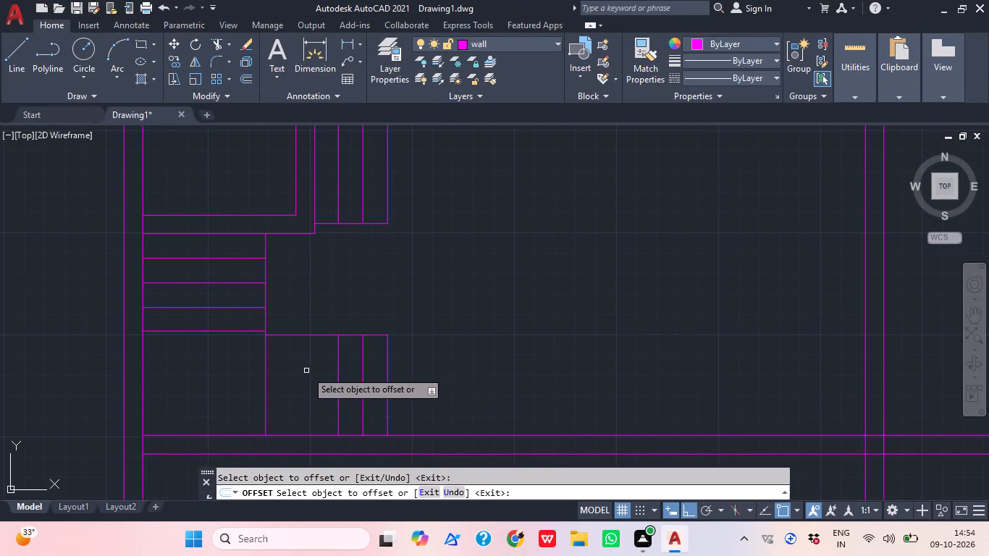
{"action": "left_click", "coordinate": [339, 363]}
{"action": "left_click", "coordinate": [315, 364]}
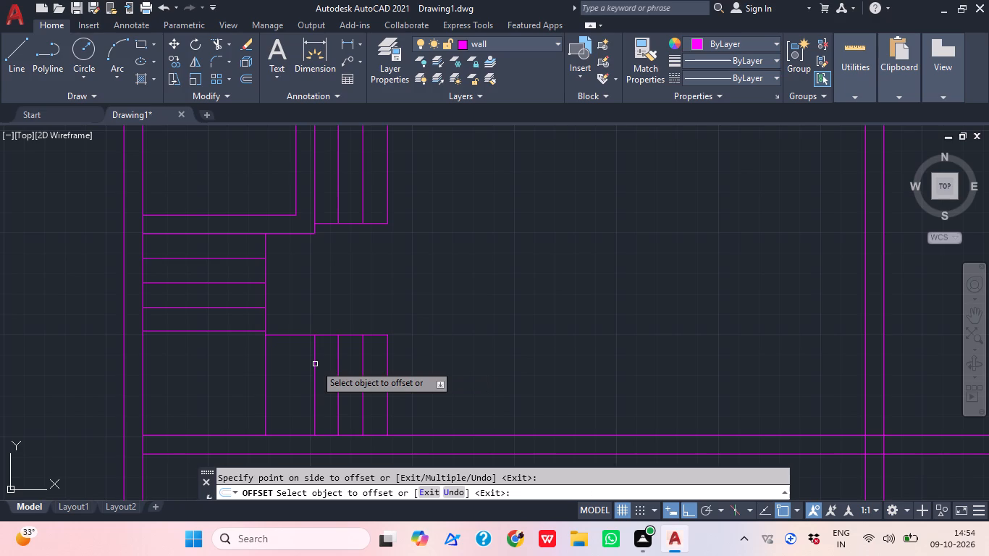
{"action": "left_click", "coordinate": [315, 364]}
{"action": "left_click", "coordinate": [285, 371]}
{"action": "middle_click_drag", "start_coordinate": [376, 362], "coordinate": [498, 386]}
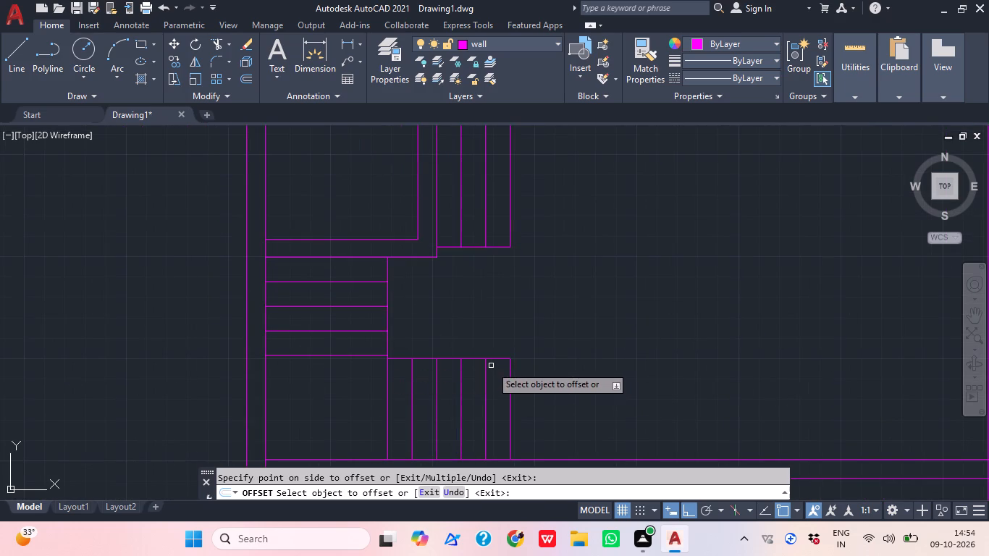
{"action": "key", "text": "Escape"}
Move the three groups of 1'-spaced step lines and their bounding lines from the wall layer to the staircase layer.
{"action": "middle_click_drag", "start_coordinate": [453, 326], "coordinate": [439, 353]}
{"action": "scroll", "coordinate": [424, 324], "scroll_direction": "down", "scroll_amount": 2}
{"action": "middle_click_drag", "start_coordinate": [473, 328], "coordinate": [429, 327]}
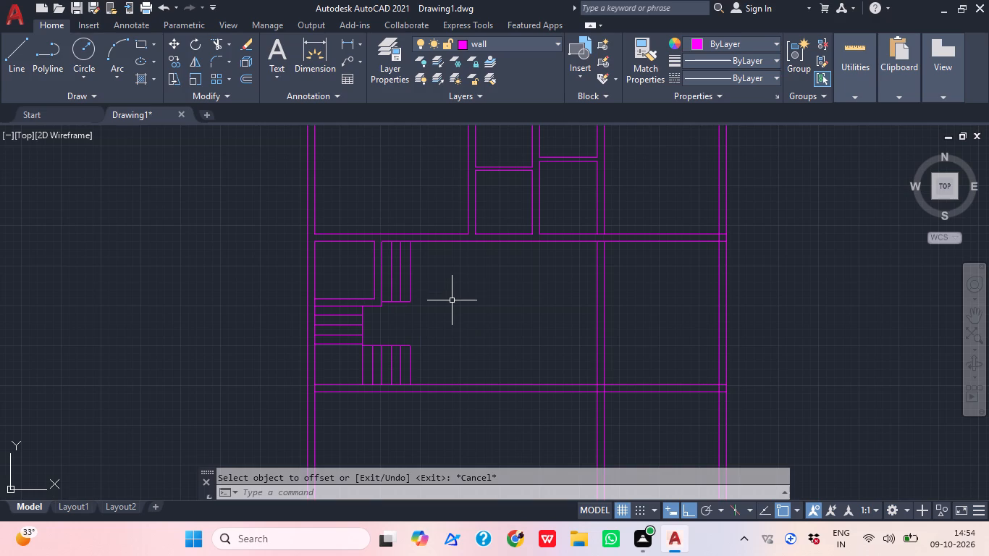
{"action": "middle_click_drag", "start_coordinate": [479, 367], "coordinate": [473, 372]}
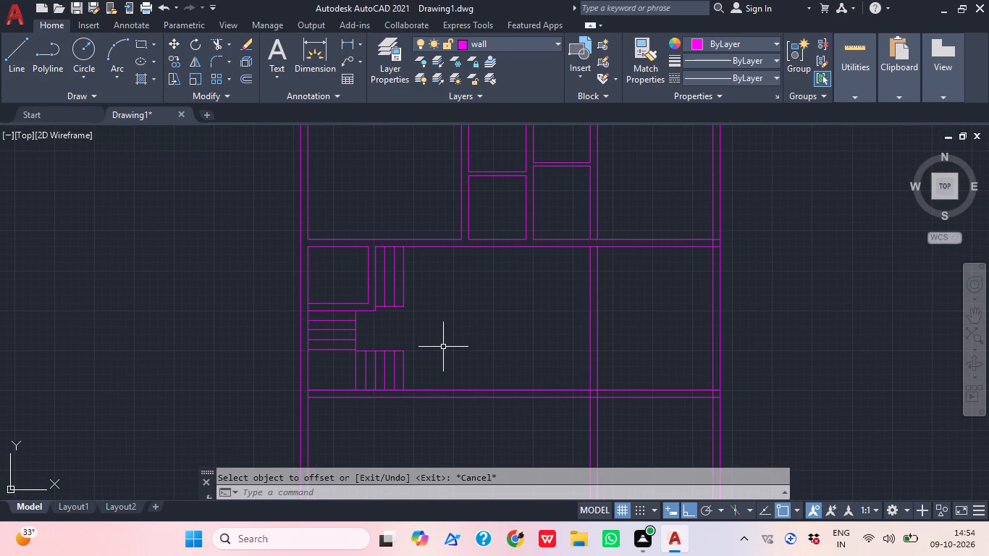
{"action": "middle_click_drag", "start_coordinate": [474, 342], "coordinate": [476, 357]}
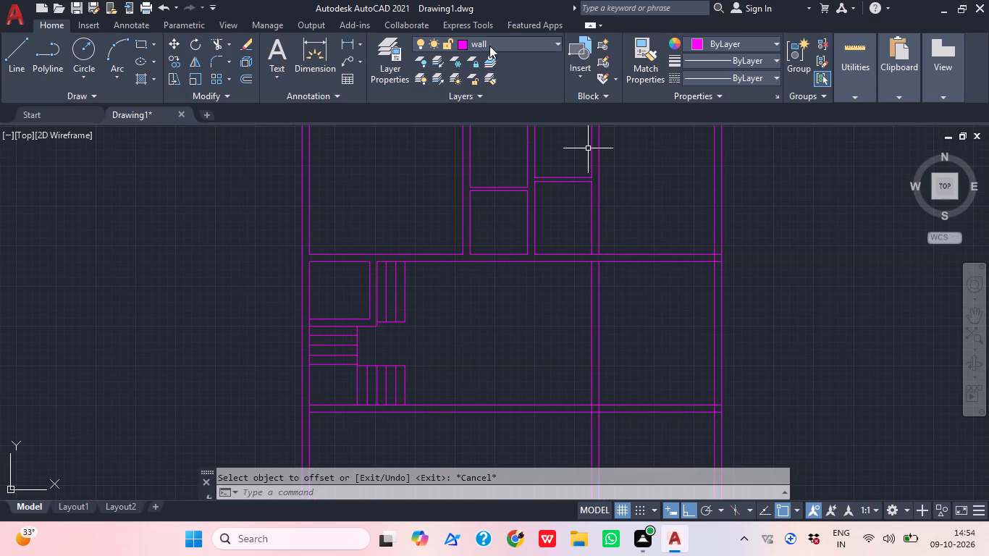
{"action": "middle_click", "coordinate": [414, 400]}
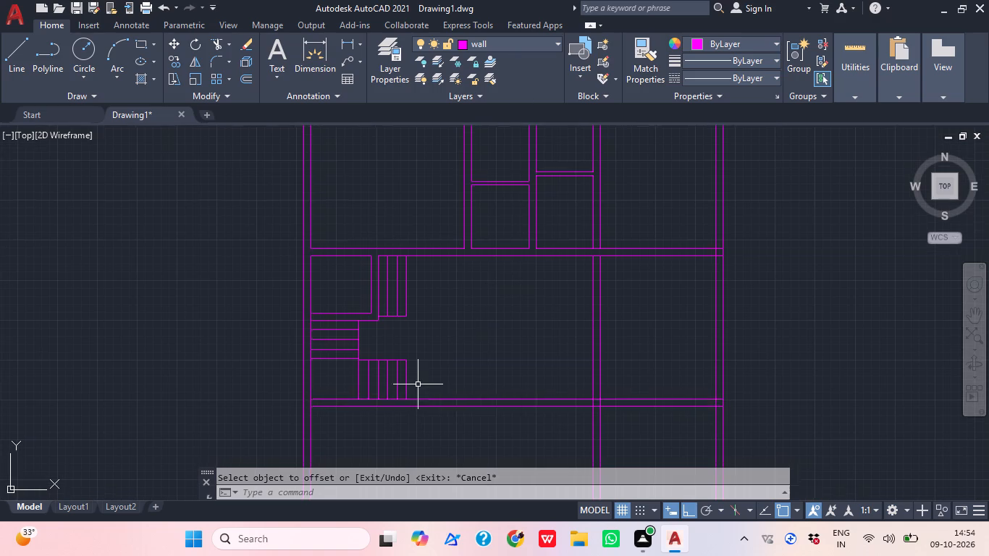
{"action": "scroll", "coordinate": [418, 384], "scroll_direction": "up", "scroll_amount": 2}
{"action": "left_click", "coordinate": [421, 382]}
{"action": "left_click", "coordinate": [245, 373]}
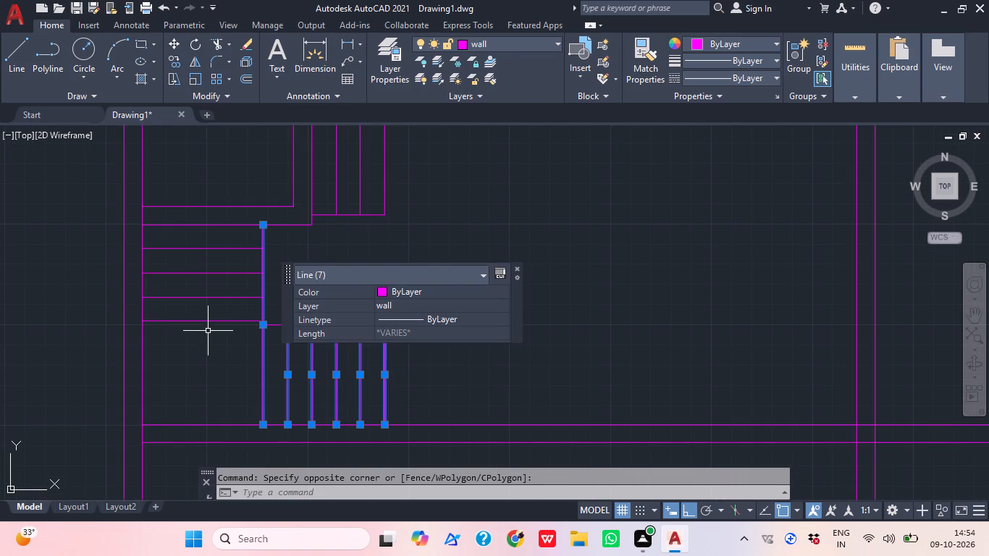
{"action": "left_click", "coordinate": [208, 327]}
{"action": "left_click", "coordinate": [167, 221]}
{"action": "middle_click_drag", "start_coordinate": [291, 222], "coordinate": [326, 408]}
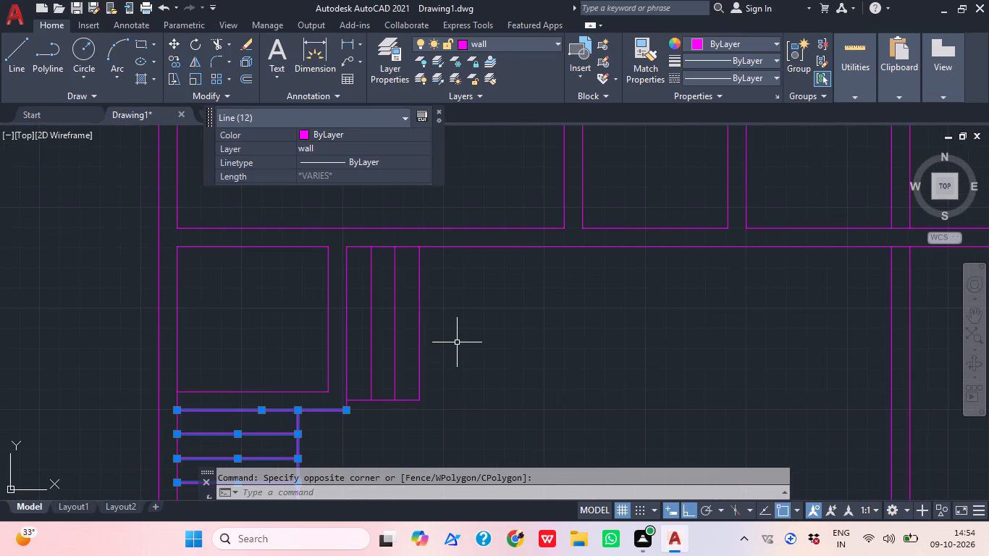
{"action": "left_click_drag", "start_coordinate": [457, 340], "coordinate": [429, 339]}
{"action": "left_click", "coordinate": [342, 324]}
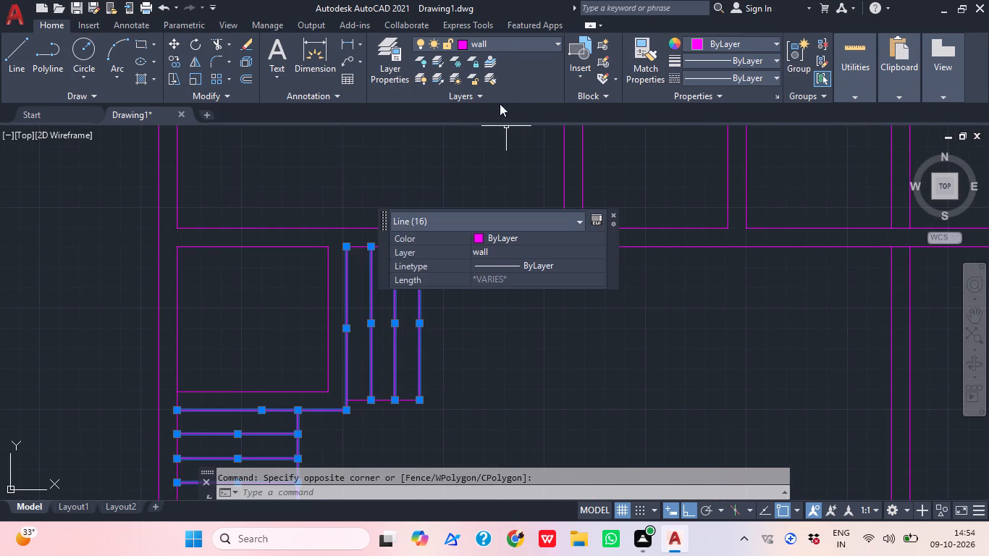
{"action": "left_click", "coordinate": [507, 49]}
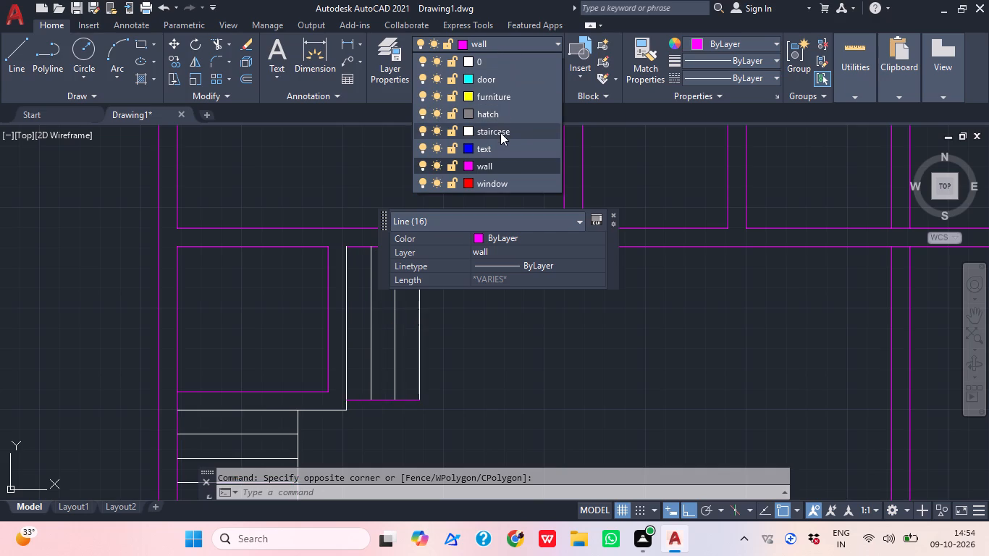
{"action": "left_click", "coordinate": [500, 132]}
{"action": "left_click", "coordinate": [487, 340]}
{"action": "key", "text": "Escape"}
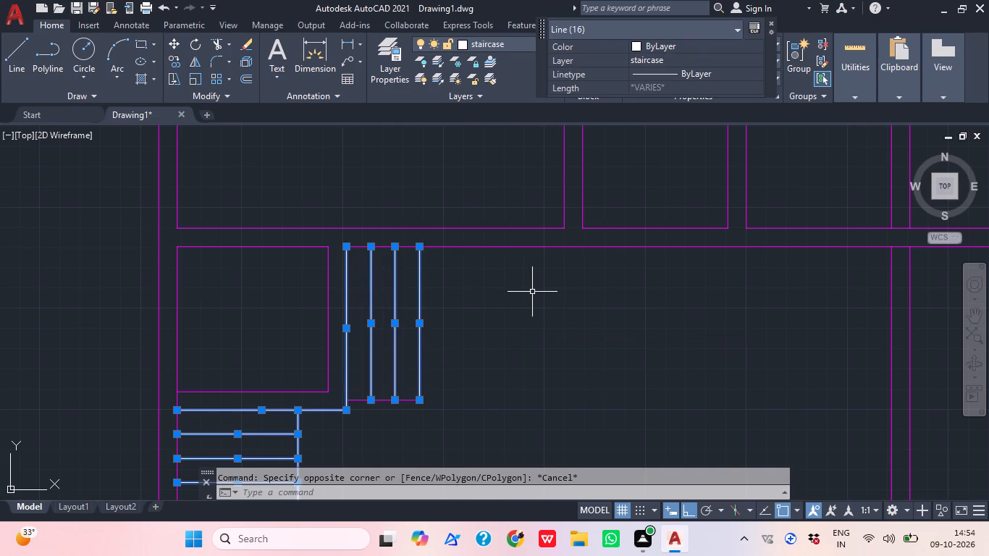
{"action": "scroll", "coordinate": [532, 292], "scroll_direction": "down", "scroll_amount": 1}
{"action": "key", "text": "Escape"}
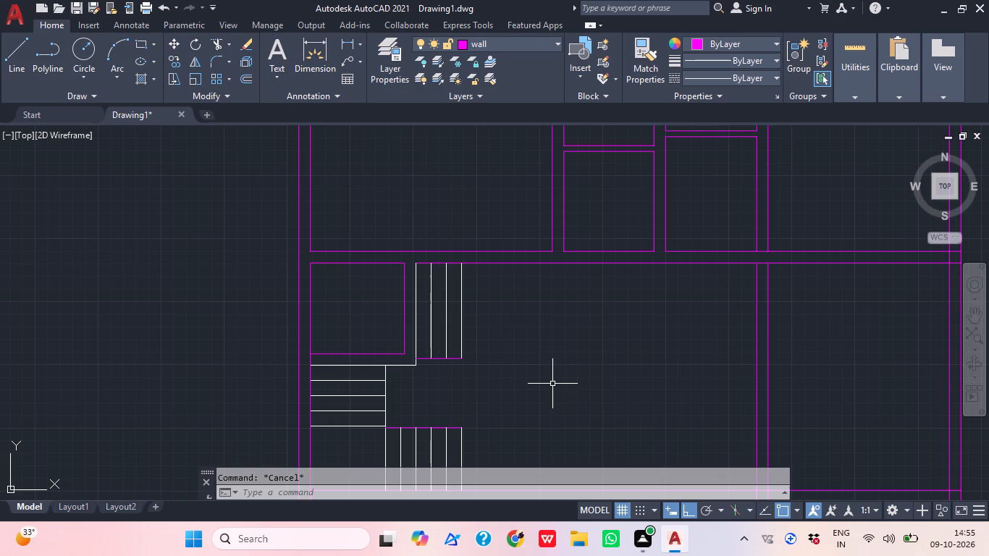
Move the remaining magenta step line and the two horizontal lines closing the upper and lower flights to the staircase layer.
{"action": "middle_click_drag", "start_coordinate": [453, 403], "coordinate": [382, 366]}
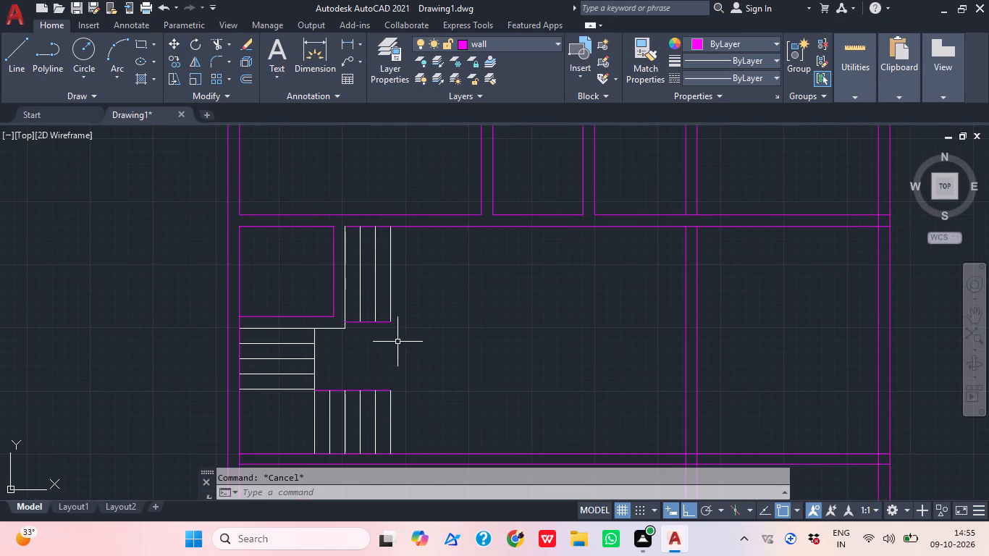
{"action": "scroll", "coordinate": [392, 337], "scroll_direction": "up", "scroll_amount": 1}
{"action": "left_click", "coordinate": [374, 328]}
{"action": "left_click", "coordinate": [355, 311]}
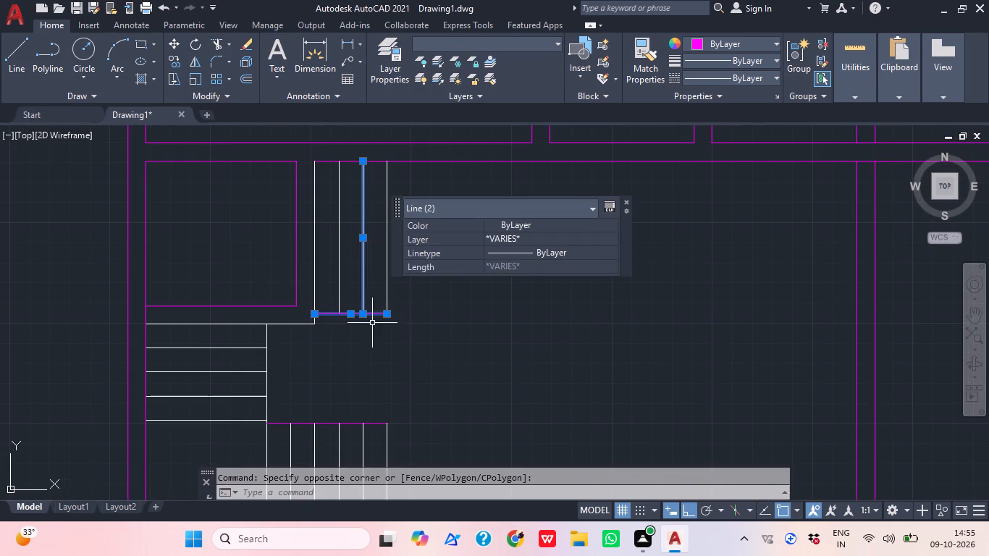
{"action": "left_click", "coordinate": [341, 424]}
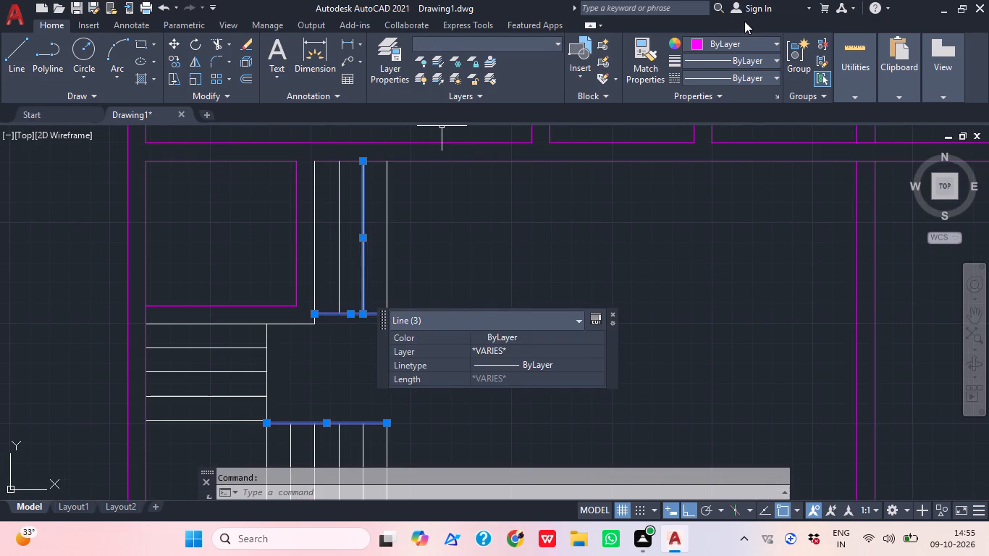
{"action": "left_click", "coordinate": [534, 36]}
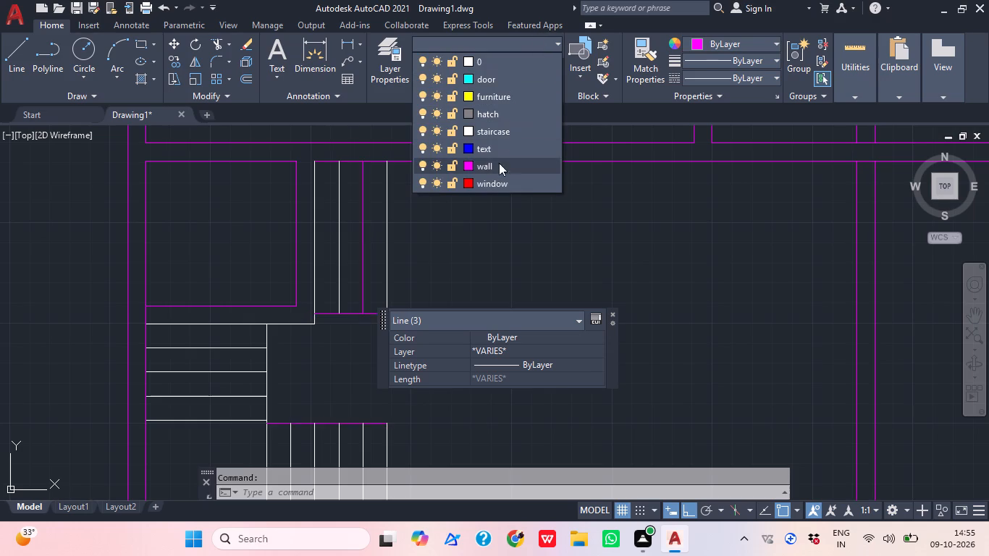
{"action": "left_click", "coordinate": [497, 131]}
{"action": "key", "text": "Escape"}
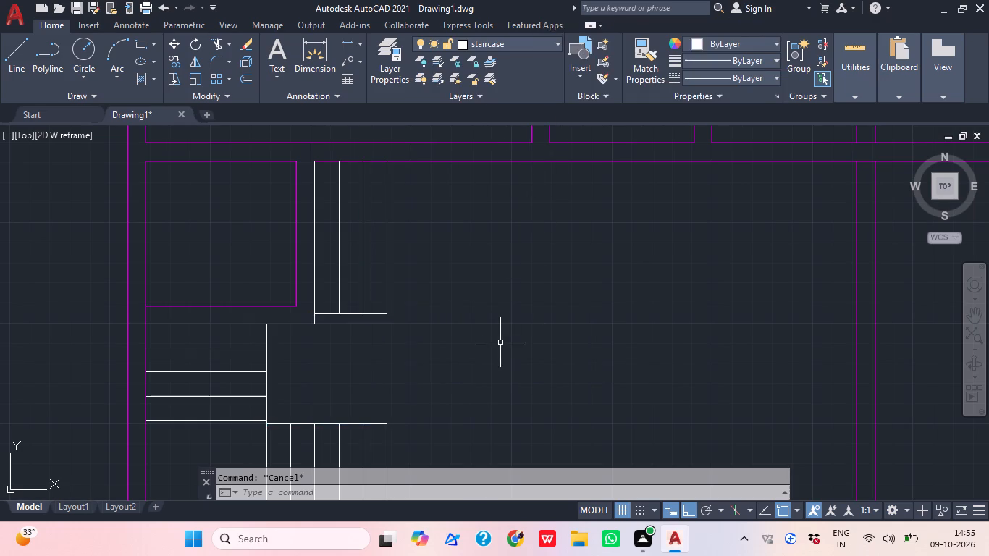
Quick-measure the middle room between the two long horizontal walls beside the staircase.
{"action": "middle_click_drag", "start_coordinate": [455, 292], "coordinate": [452, 254]}
{"action": "scroll", "coordinate": [502, 329], "scroll_direction": "down", "scroll_amount": 1}
{"action": "middle_click_drag", "start_coordinate": [492, 334], "coordinate": [427, 303]}
{"action": "middle_click_drag", "start_coordinate": [489, 308], "coordinate": [448, 313]}
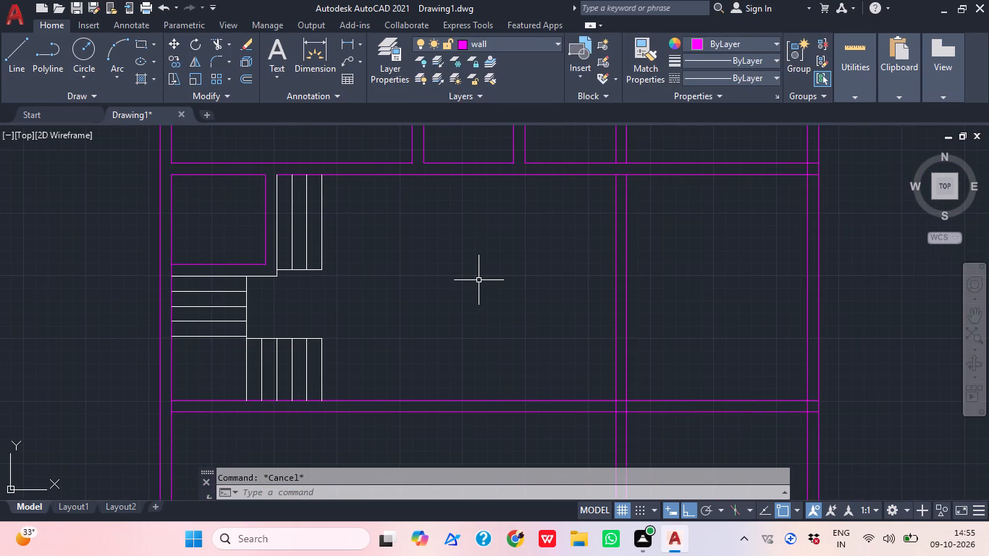
{"action": "scroll", "coordinate": [492, 276], "scroll_direction": "down", "scroll_amount": 1}
{"action": "scroll", "coordinate": [492, 276], "scroll_direction": "up", "scroll_amount": 1}
{"action": "scroll", "coordinate": [492, 276], "scroll_direction": "down", "scroll_amount": 2}
{"action": "middle_click_drag", "start_coordinate": [486, 295], "coordinate": [390, 295]}
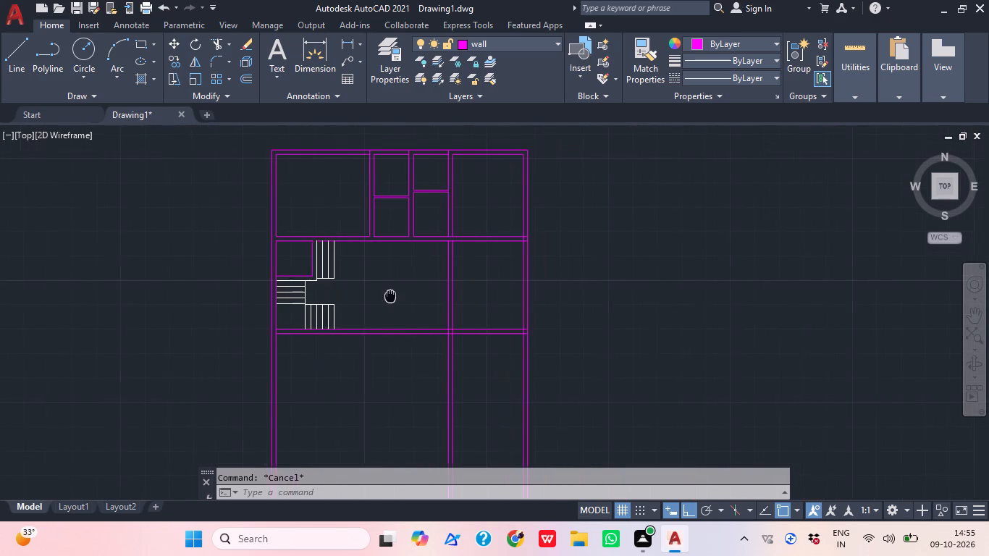
{"action": "middle_click_drag", "start_coordinate": [390, 295], "coordinate": [388, 295]}
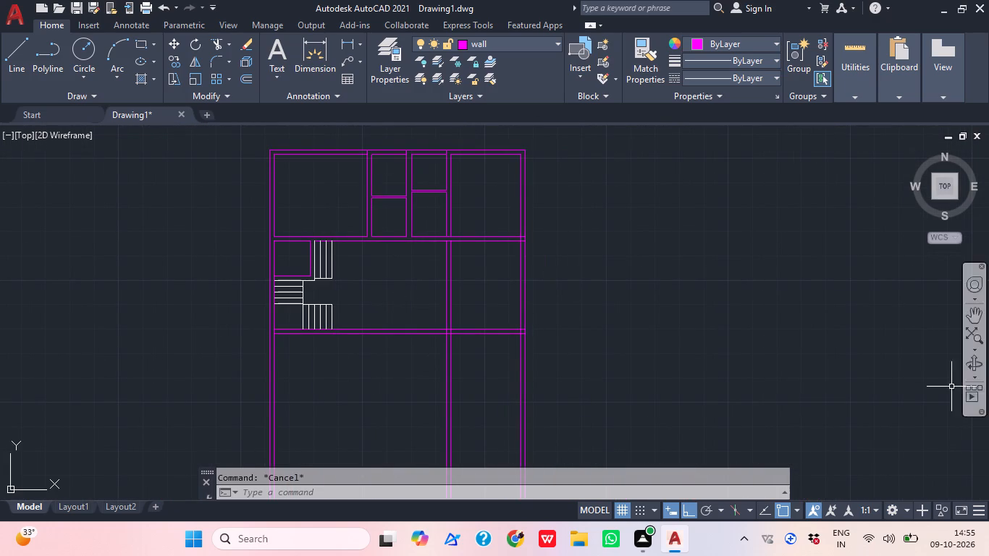
{"action": "left_click", "coordinate": [867, 142]}
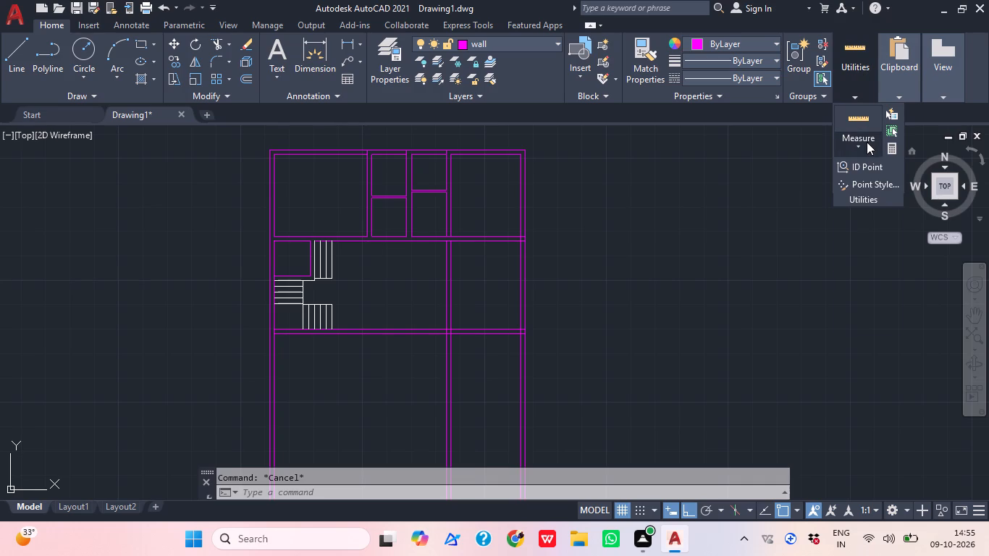
{"action": "left_click", "coordinate": [859, 171]}
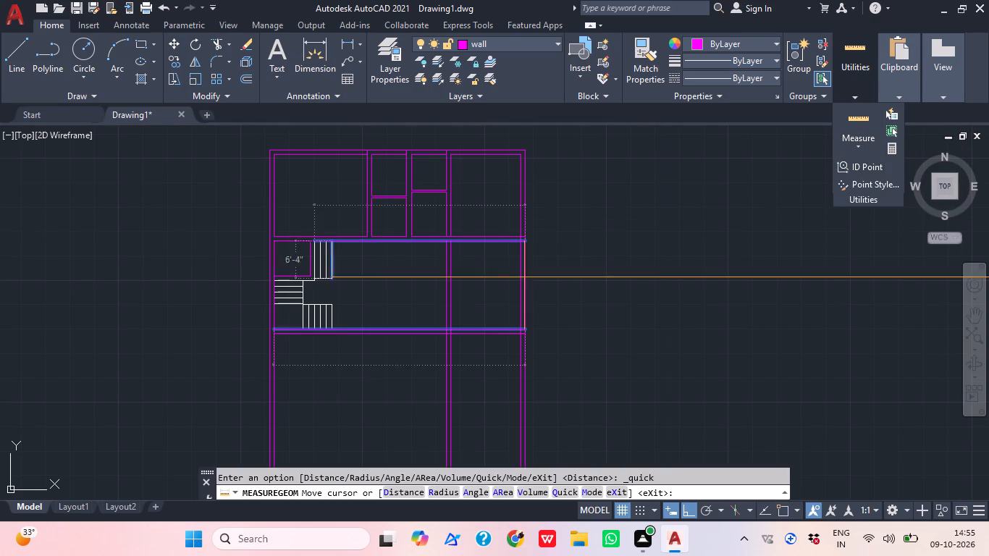
{"action": "scroll", "coordinate": [485, 277], "scroll_direction": "up", "scroll_amount": 1}
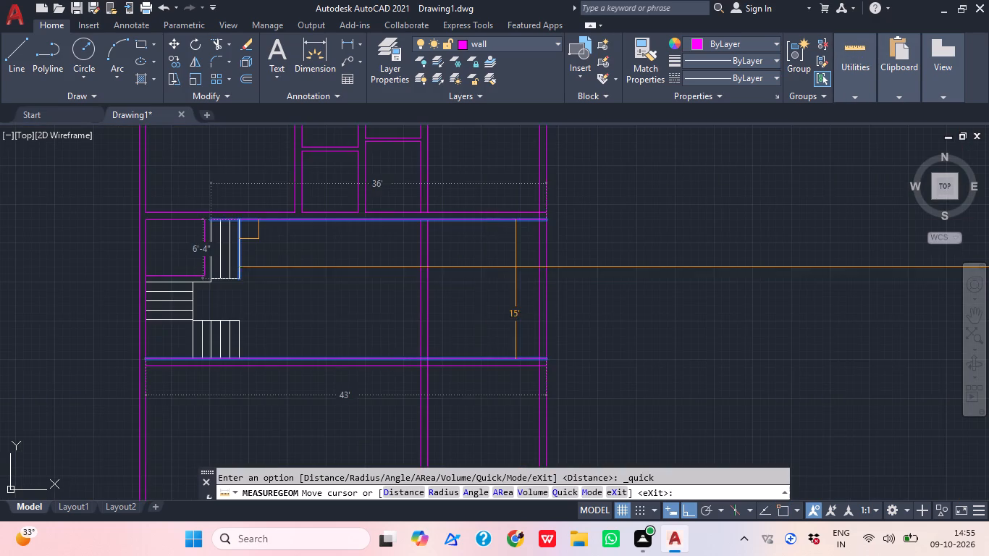
{"action": "scroll", "coordinate": [508, 267], "scroll_direction": "down", "scroll_amount": 3}
{"action": "scroll", "coordinate": [508, 267], "scroll_direction": "up", "scroll_amount": 2}
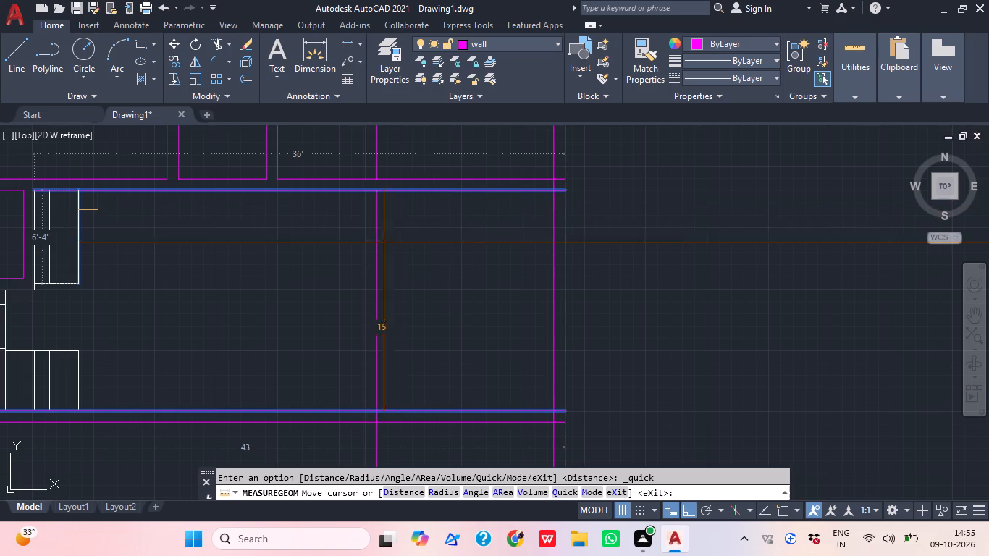
{"action": "key", "text": "Escape"}
Trim the crossing lines where the wall above the staircase room meets the right outer wall and the vertical partition.
{"action": "middle_click_drag", "start_coordinate": [507, 286], "coordinate": [508, 360]}
{"action": "type", "text": "tr"}
{"action": "key", "text": "space"}
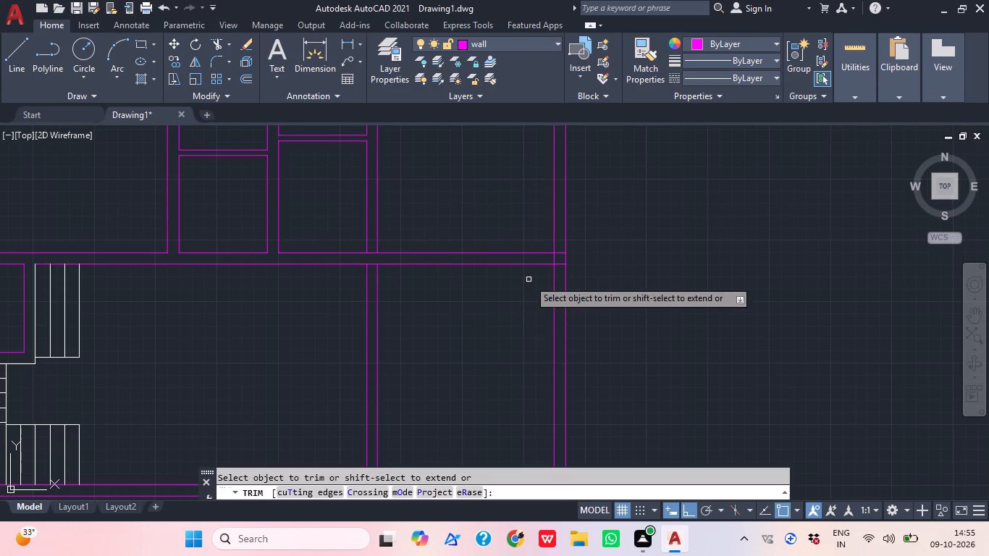
{"action": "scroll", "coordinate": [547, 254], "scroll_direction": "up", "scroll_amount": 2}
{"action": "left_click", "coordinate": [568, 277]}
{"action": "left_click", "coordinate": [584, 291]}
{"action": "left_click", "coordinate": [565, 269]}
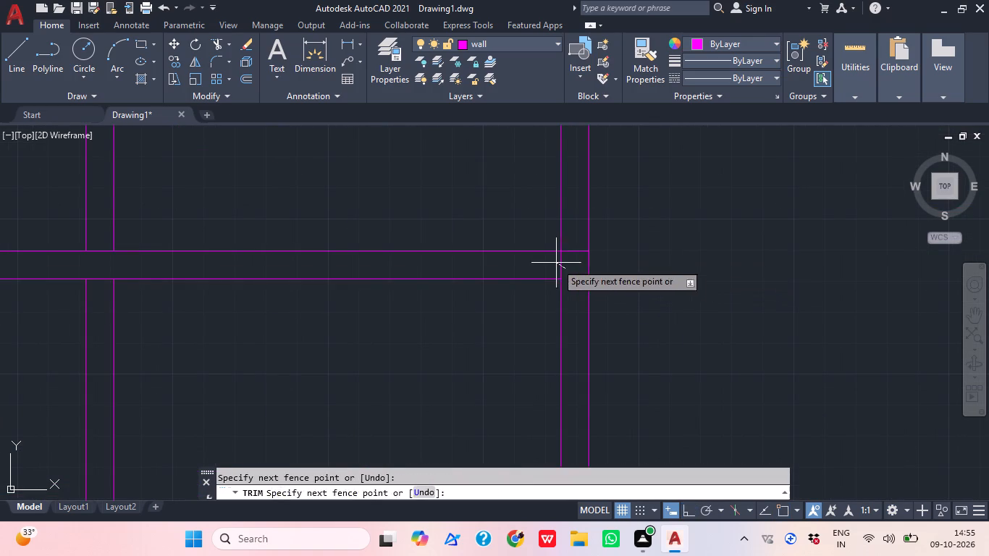
{"action": "left_click", "coordinate": [552, 262]}
{"action": "middle_click_drag", "start_coordinate": [621, 271], "coordinate": [759, 234]}
{"action": "left_click", "coordinate": [227, 240]}
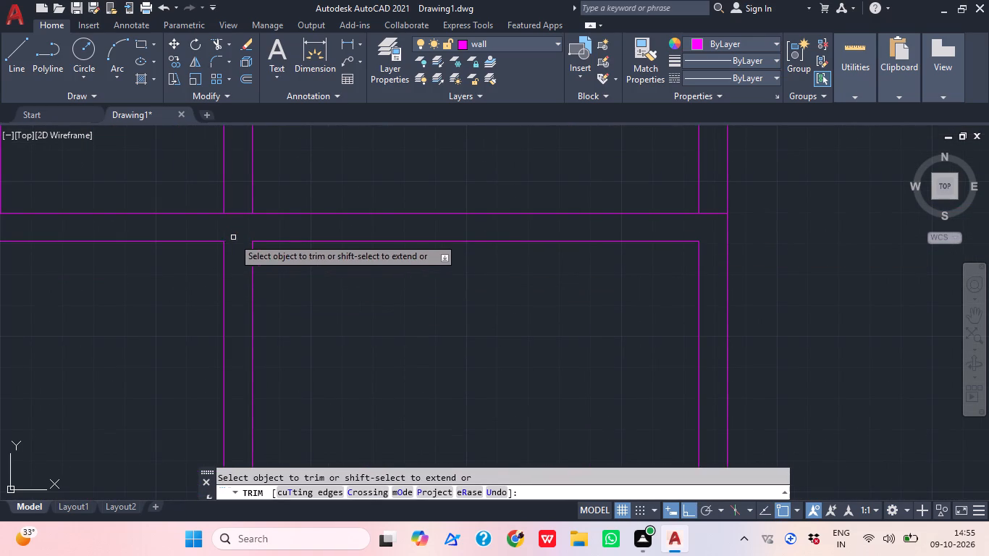
Trim the overlapping lines where the wall below the staircase room meets the right outer wall.
{"action": "scroll", "coordinate": [348, 237], "scroll_direction": "down", "scroll_amount": 6}
{"action": "scroll", "coordinate": [365, 292], "scroll_direction": "up", "scroll_amount": 6}
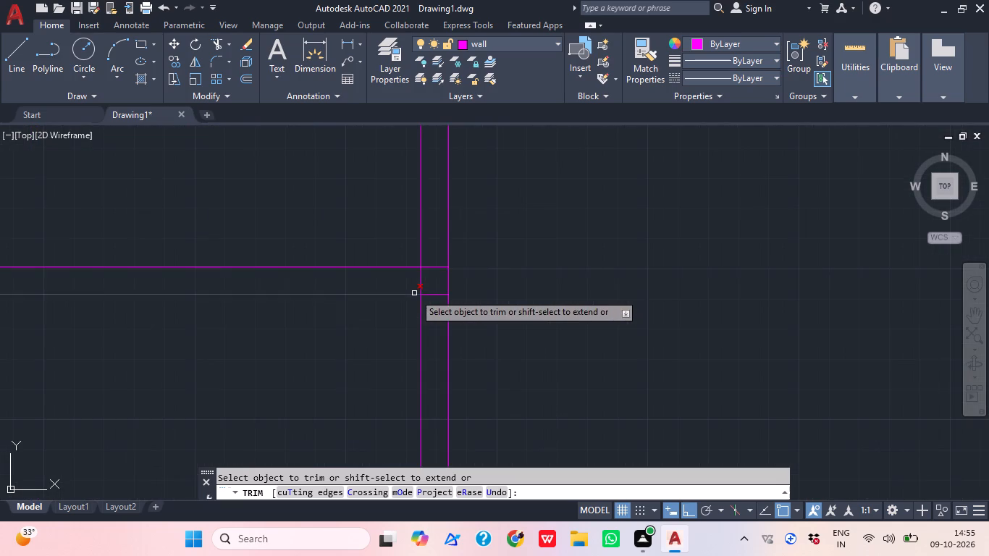
{"action": "left_click", "coordinate": [441, 265]}
{"action": "left_click", "coordinate": [407, 290]}
Trim the crossing lines where the vertical partition intersects the wall below the staircase room, leaving the junction open.
{"action": "middle_click_drag", "start_coordinate": [479, 290], "coordinate": [641, 286]}
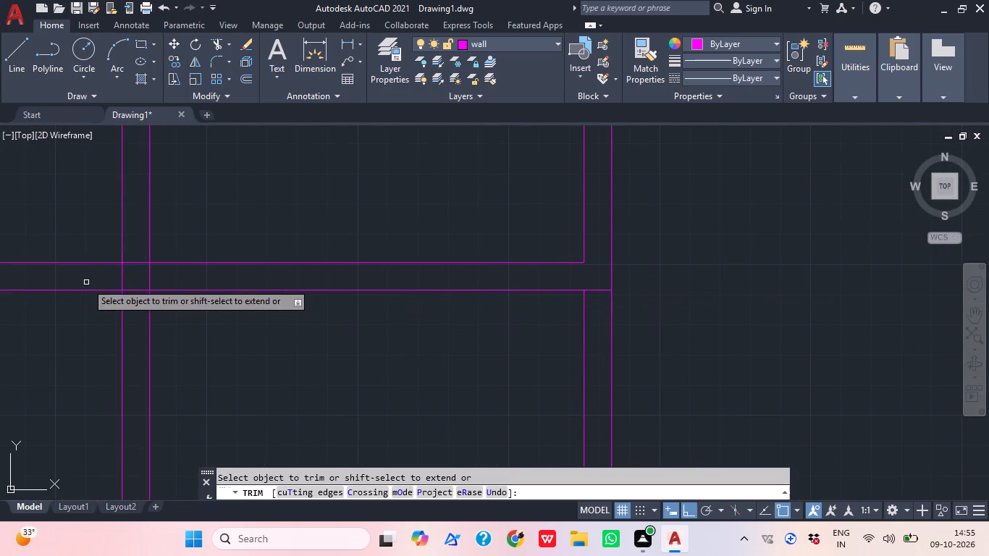
{"action": "left_click", "coordinate": [97, 274]}
{"action": "left_click", "coordinate": [147, 292]}
{"action": "left_click", "coordinate": [136, 277]}
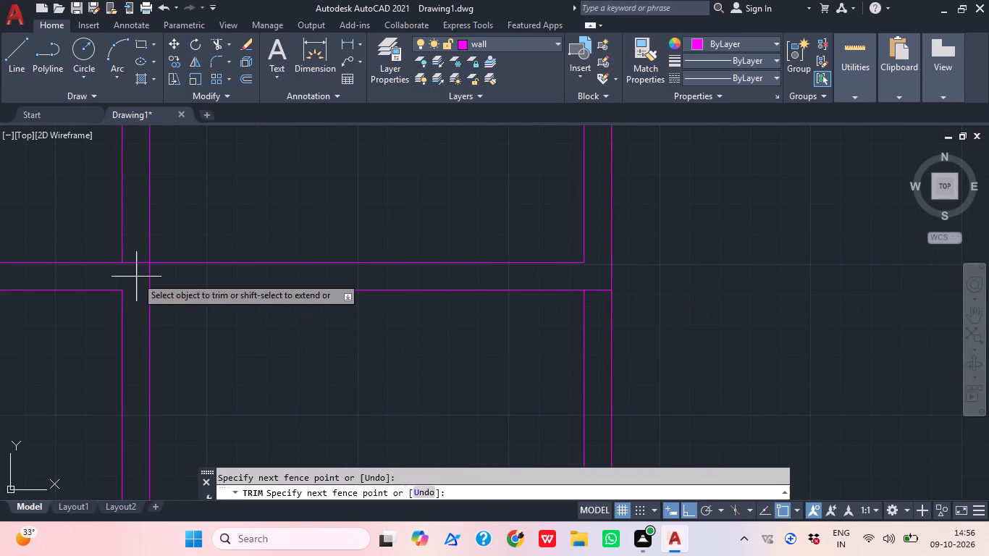
{"action": "left_click", "coordinate": [134, 258]}
{"action": "left_click", "coordinate": [138, 278]}
{"action": "left_click", "coordinate": [180, 284]}
{"action": "middle_click_drag", "start_coordinate": [266, 307], "coordinate": [363, 338]}
{"action": "scroll", "coordinate": [278, 313], "scroll_direction": "down", "scroll_amount": 1}
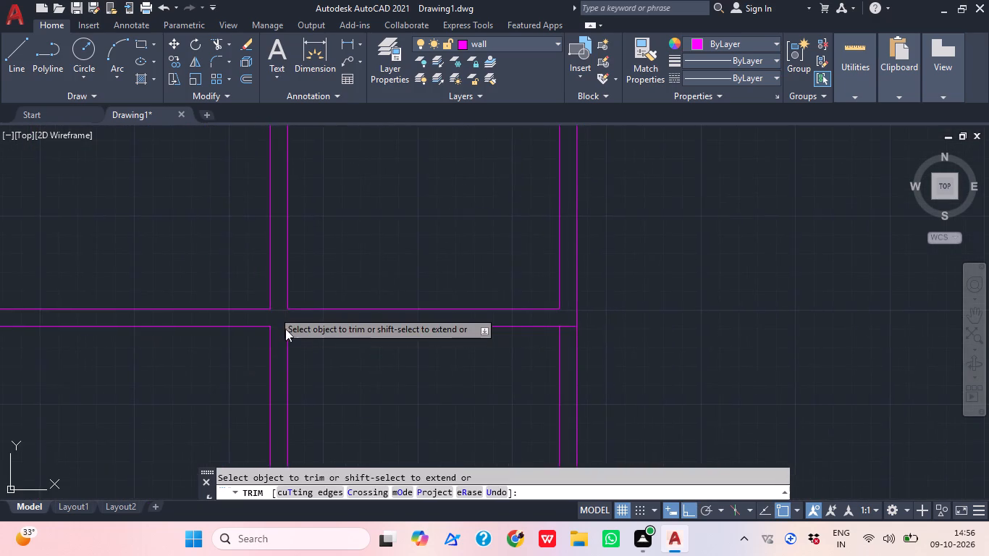
{"action": "key", "text": "Escape"}
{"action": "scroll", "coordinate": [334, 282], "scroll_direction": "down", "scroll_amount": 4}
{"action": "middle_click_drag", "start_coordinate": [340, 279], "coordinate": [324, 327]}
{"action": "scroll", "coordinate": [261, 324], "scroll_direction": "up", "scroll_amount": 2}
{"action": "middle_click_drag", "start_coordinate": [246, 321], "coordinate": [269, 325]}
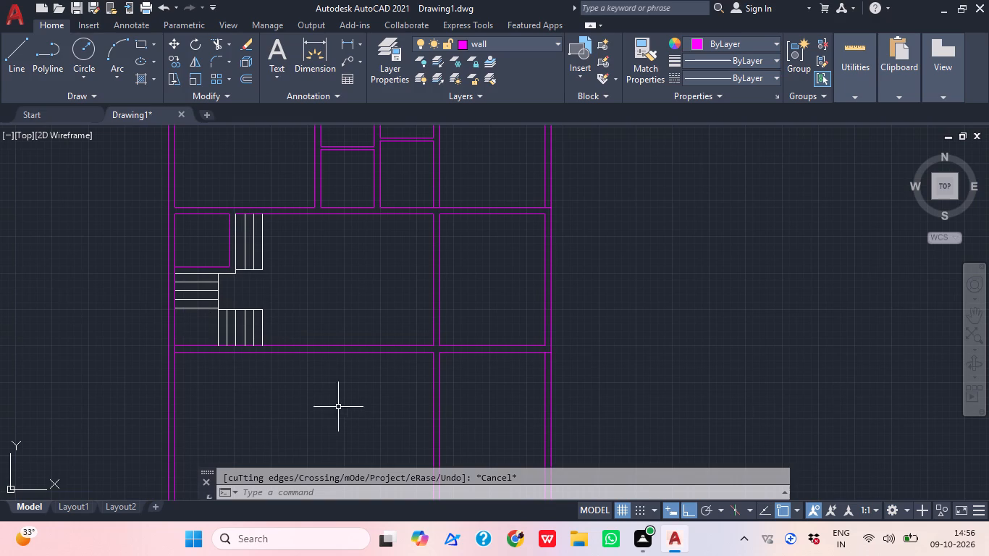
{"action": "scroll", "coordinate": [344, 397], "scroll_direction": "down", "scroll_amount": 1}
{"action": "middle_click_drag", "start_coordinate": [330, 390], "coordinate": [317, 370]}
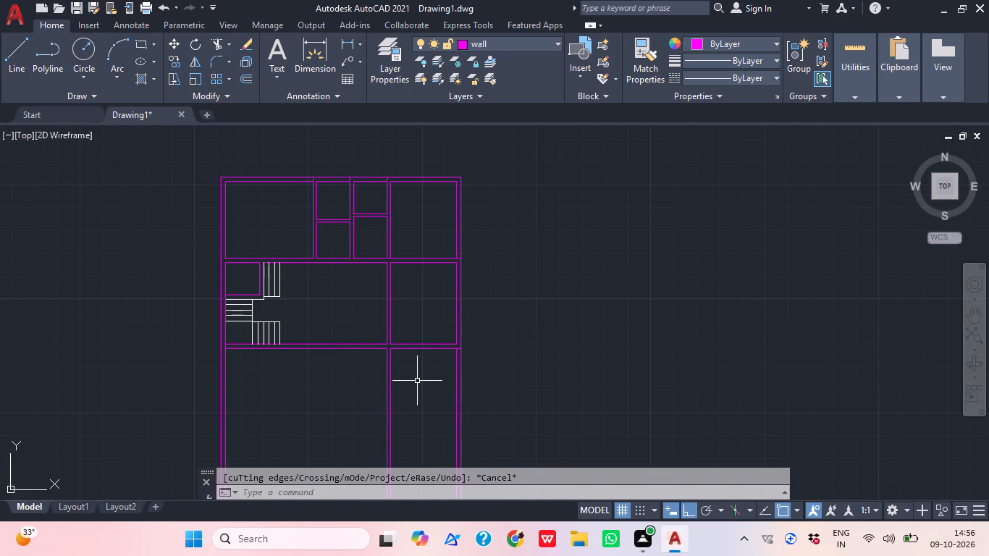
Trim away both lines of the right outer wall below the horizontal wall under the staircase room.
{"action": "type", "text": "tr"}
{"action": "key", "text": "space"}
{"action": "left_click_drag", "start_coordinate": [433, 397], "coordinate": [455, 406]}
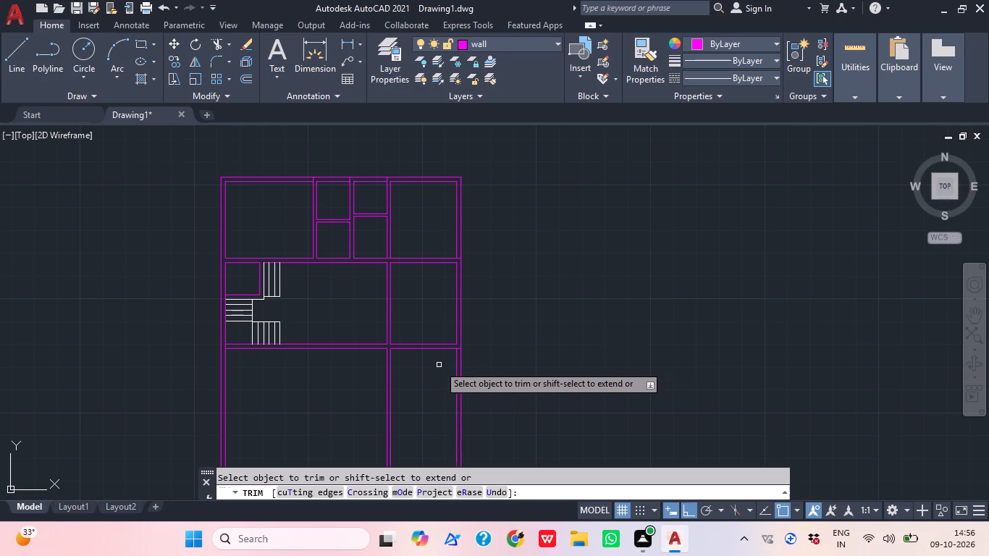
{"action": "left_click", "coordinate": [435, 367]}
{"action": "left_click", "coordinate": [473, 363]}
{"action": "middle_click_drag", "start_coordinate": [446, 380], "coordinate": [458, 350]}
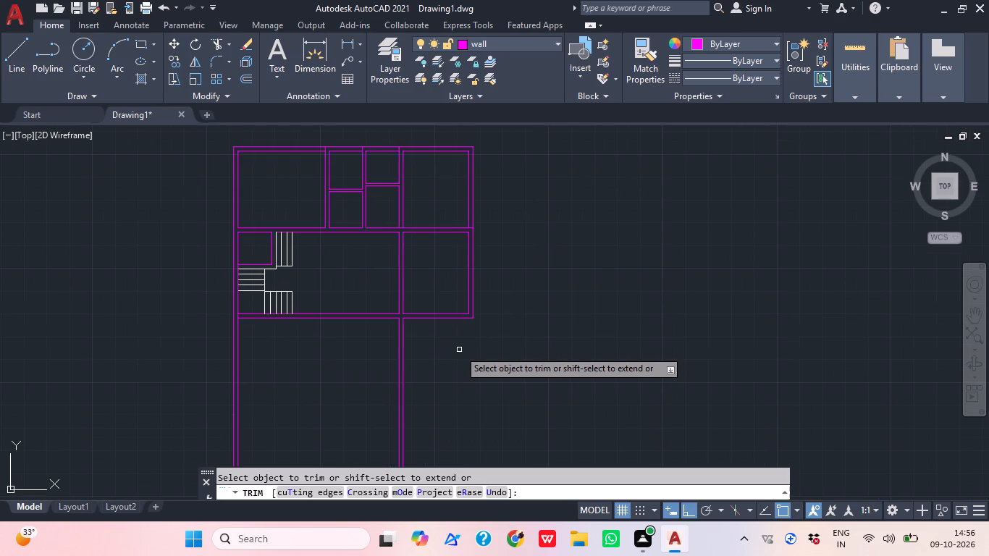
{"action": "key", "text": "Escape"}
Offset the lower line of the wall below the staircase room 7' downward.
{"action": "type", "text": "o"}
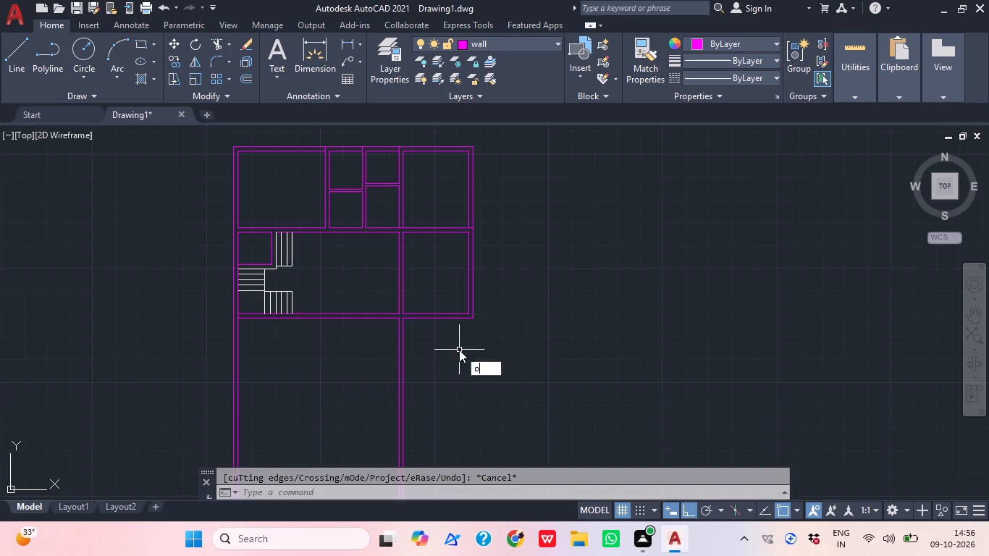
{"action": "key", "text": "space"}
{"action": "type", "text": "7'"}
{"action": "key", "text": "Return"}
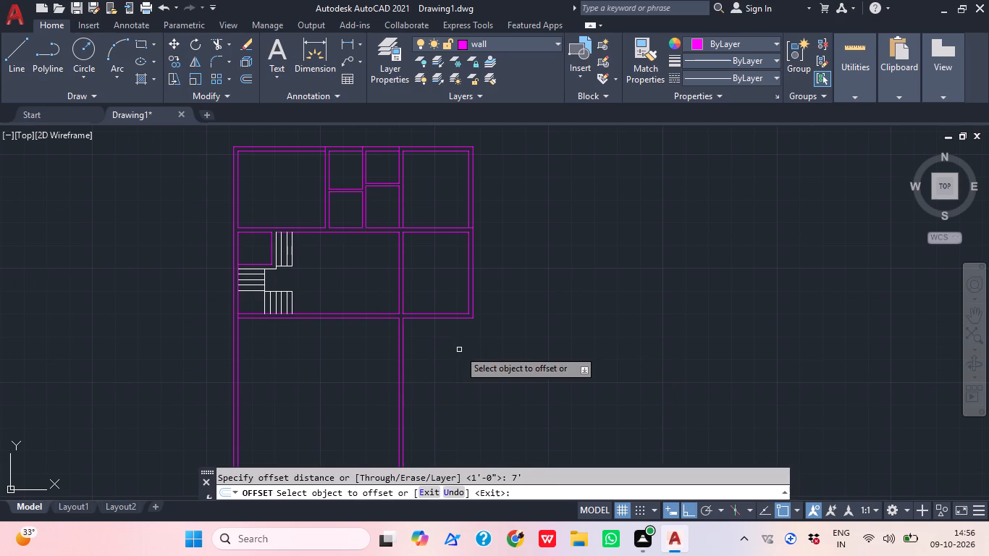
{"action": "scroll", "coordinate": [450, 345], "scroll_direction": "up", "scroll_amount": 2}
{"action": "left_click", "coordinate": [269, 279]}
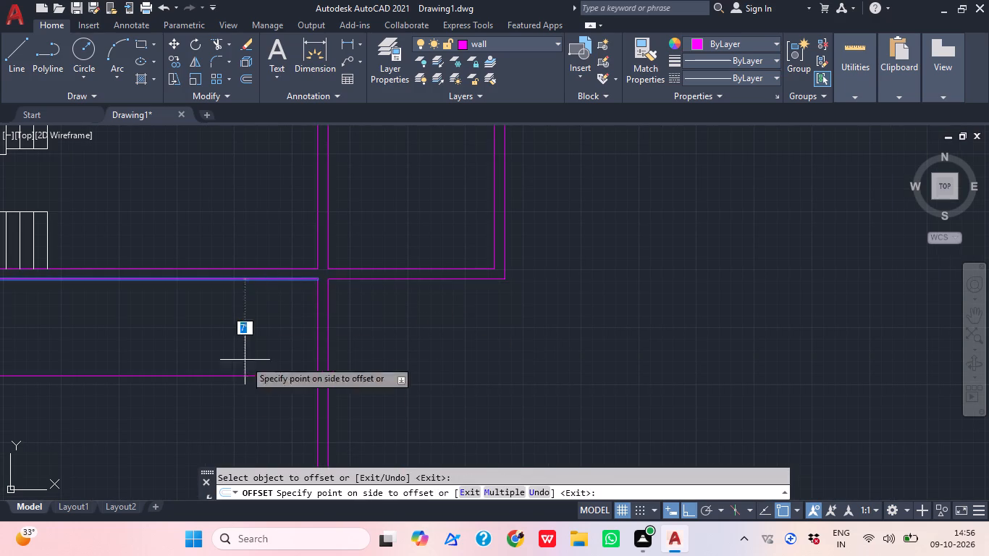
{"action": "left_click", "coordinate": [225, 423]}
{"action": "key", "text": "space"}
Offset the new horizontal line 9" downward to give the partition its thickness.
{"action": "key", "text": "space"}
{"action": "type", "text": "9\""}
{"action": "key", "text": "Return"}
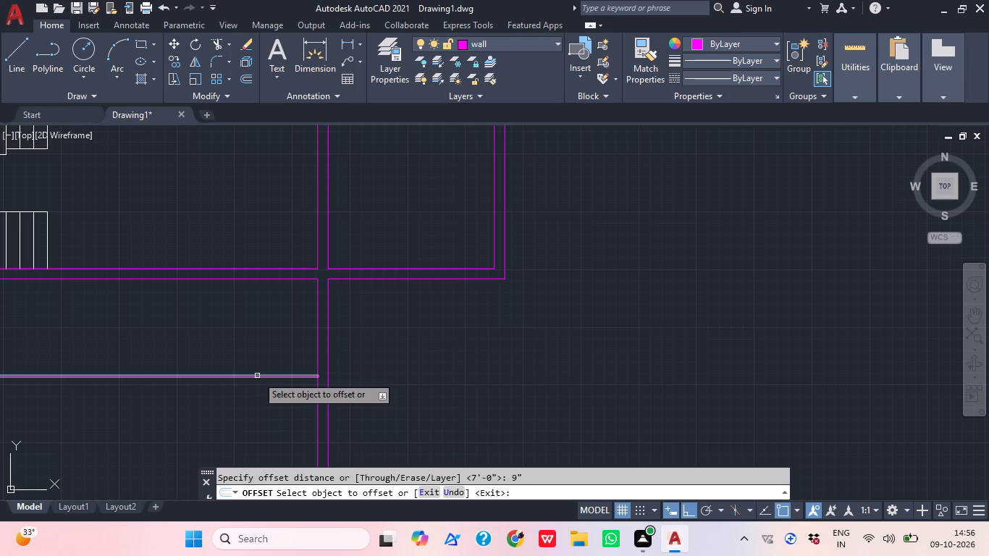
{"action": "left_click", "coordinate": [257, 376]}
{"action": "left_click_drag", "start_coordinate": [251, 423], "coordinate": [264, 419]}
{"action": "middle_click_drag", "start_coordinate": [384, 424], "coordinate": [565, 425]}
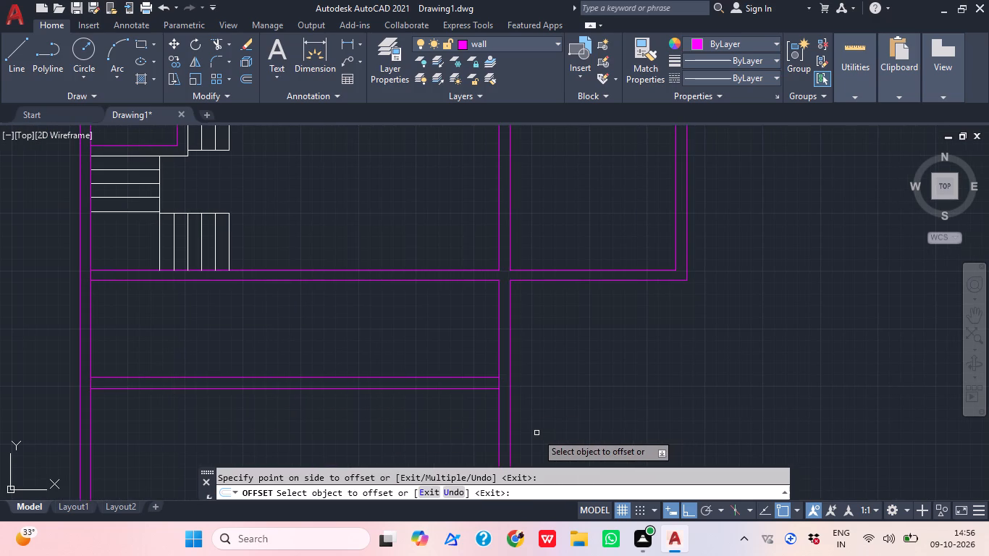
{"action": "key", "text": "space"}
Offset the left line of the long vertical partition 13' to the left, below the staircase room.
{"action": "key", "text": "space"}
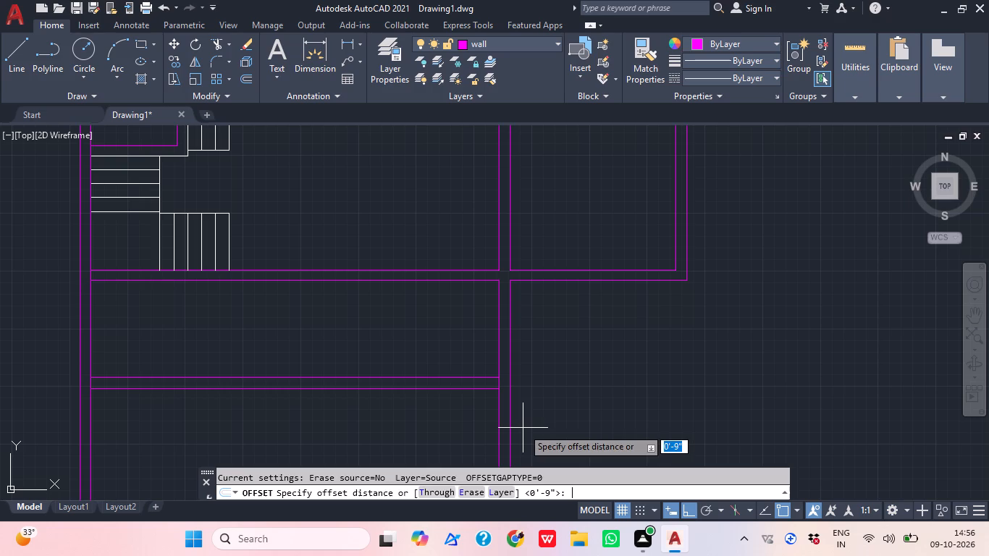
{"action": "key", "text": "1"}
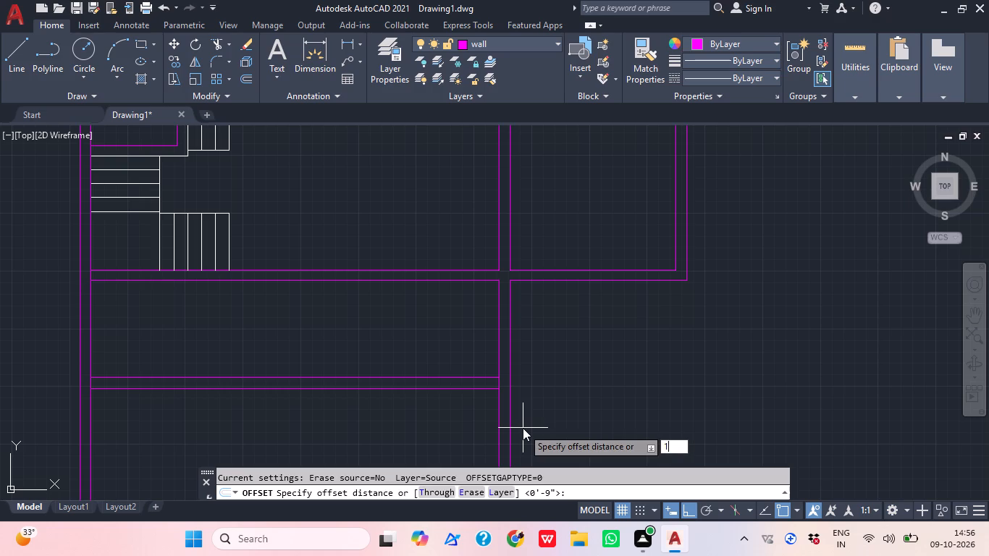
{"action": "type", "text": "3'"}
{"action": "key", "text": "Return"}
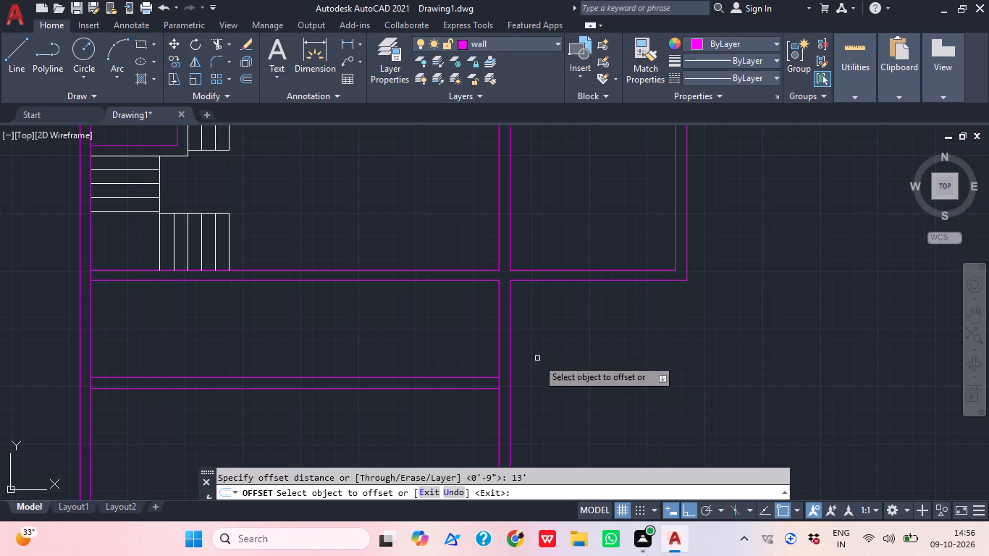
{"action": "left_click", "coordinate": [497, 340]}
{"action": "left_click", "coordinate": [417, 365]}
{"action": "key", "text": "space"}
Offset the new vertical line 9" to the left to give the partition its thickness.
{"action": "key", "text": "space"}
{"action": "type", "text": "9\""}
{"action": "key", "text": "Return"}
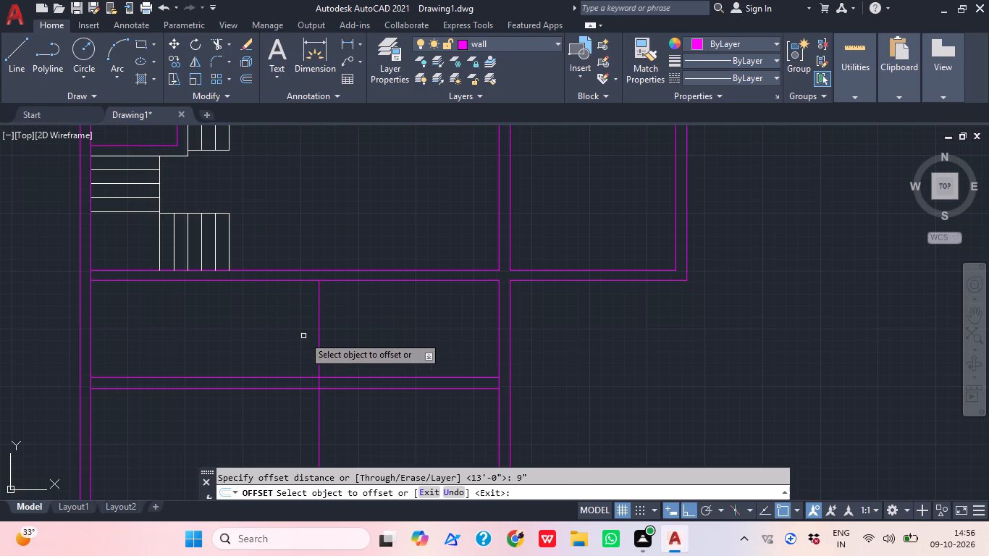
{"action": "left_click", "coordinate": [321, 350]}
{"action": "left_click_drag", "start_coordinate": [277, 361], "coordinate": [269, 361]}
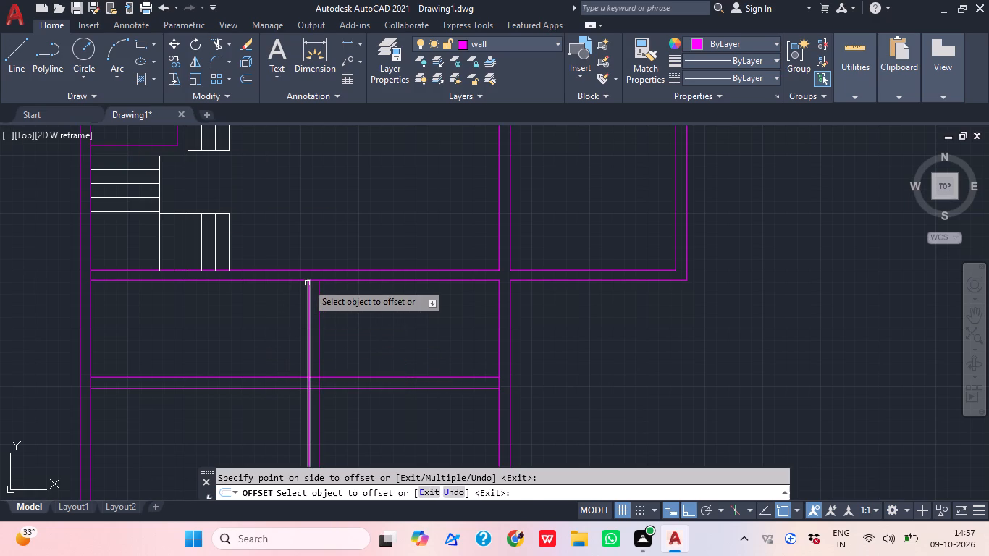
{"action": "middle_click_drag", "start_coordinate": [390, 387], "coordinate": [405, 365]}
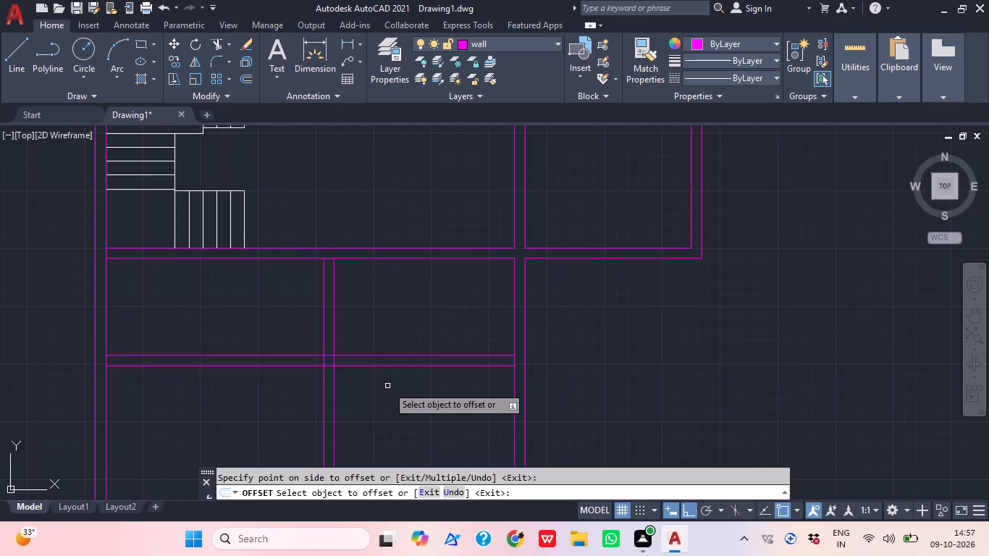
{"action": "middle_click_drag", "start_coordinate": [387, 405], "coordinate": [387, 368]}
{"action": "scroll", "coordinate": [391, 394], "scroll_direction": "down", "scroll_amount": 1}
{"action": "middle_click_drag", "start_coordinate": [395, 356], "coordinate": [397, 300]}
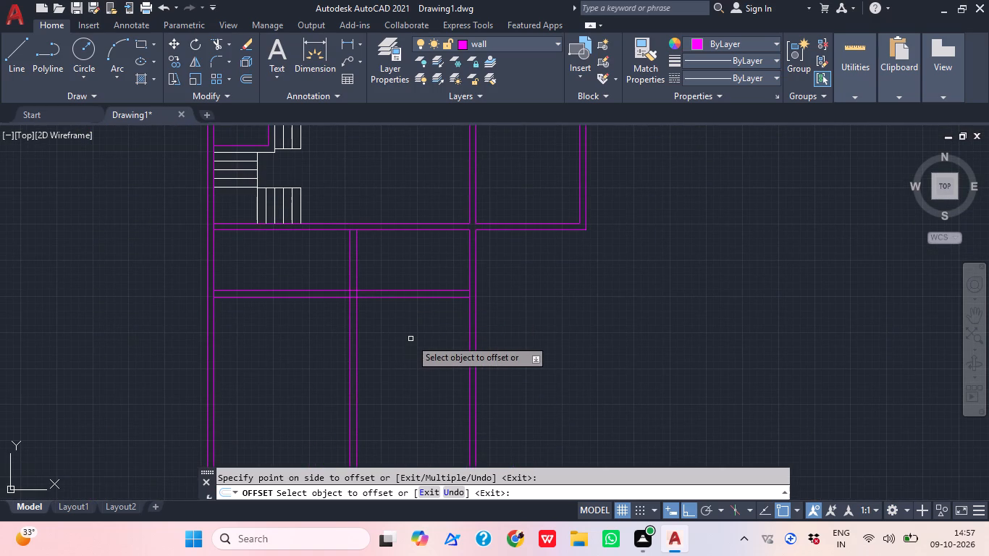
{"action": "key", "text": "space"}
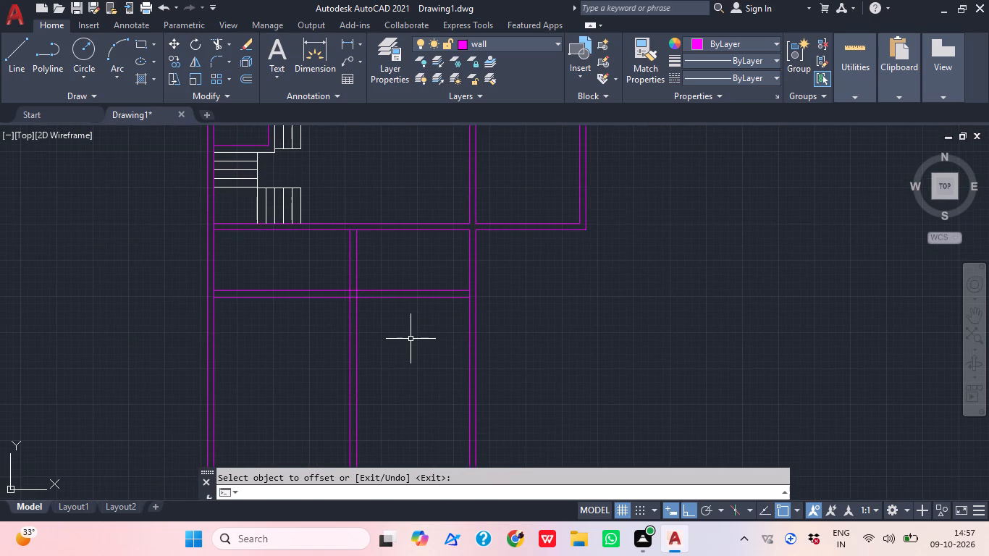
Offset the lower line of the new horizontal partition 8'6" downward.
{"action": "key", "text": "space"}
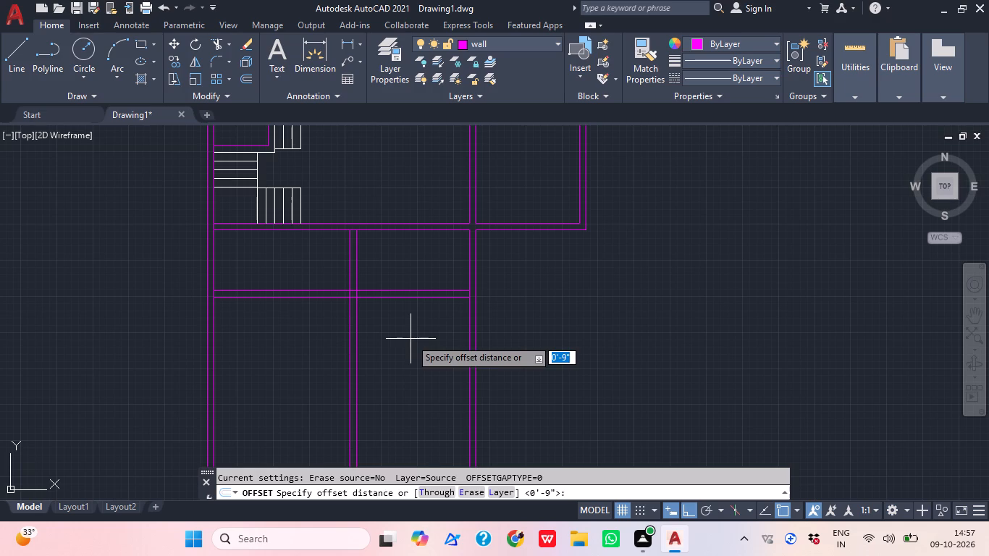
{"action": "type", "text": "8'6"}
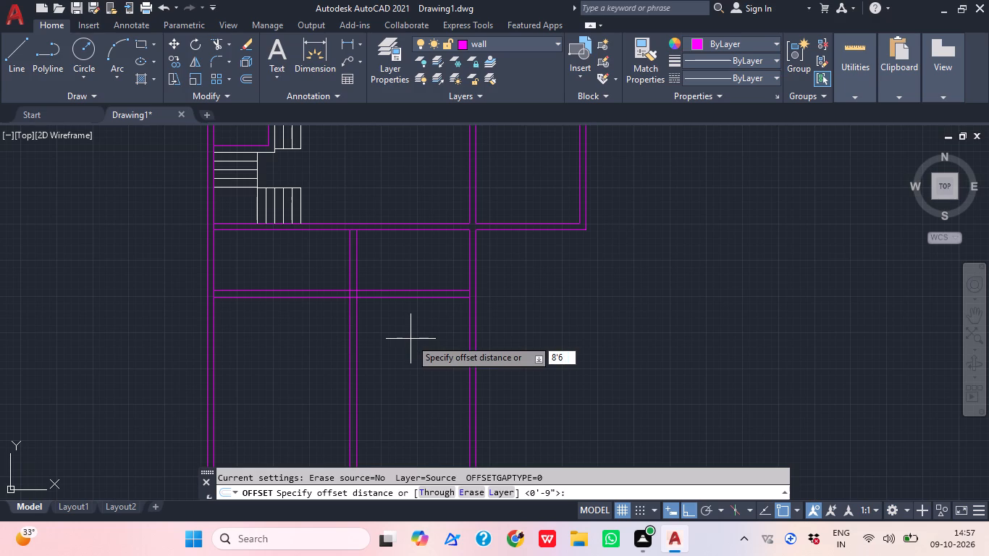
{"action": "key", "text": "shift+quotedbl"}
{"action": "key", "text": "Return"}
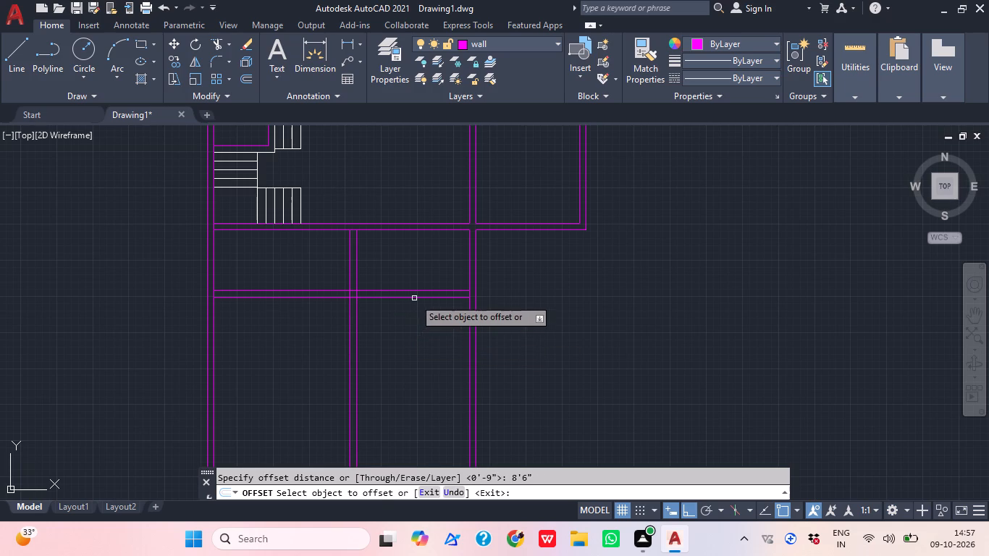
{"action": "left_click", "coordinate": [414, 298]}
{"action": "left_click", "coordinate": [442, 411]}
{"action": "key", "text": "space"}
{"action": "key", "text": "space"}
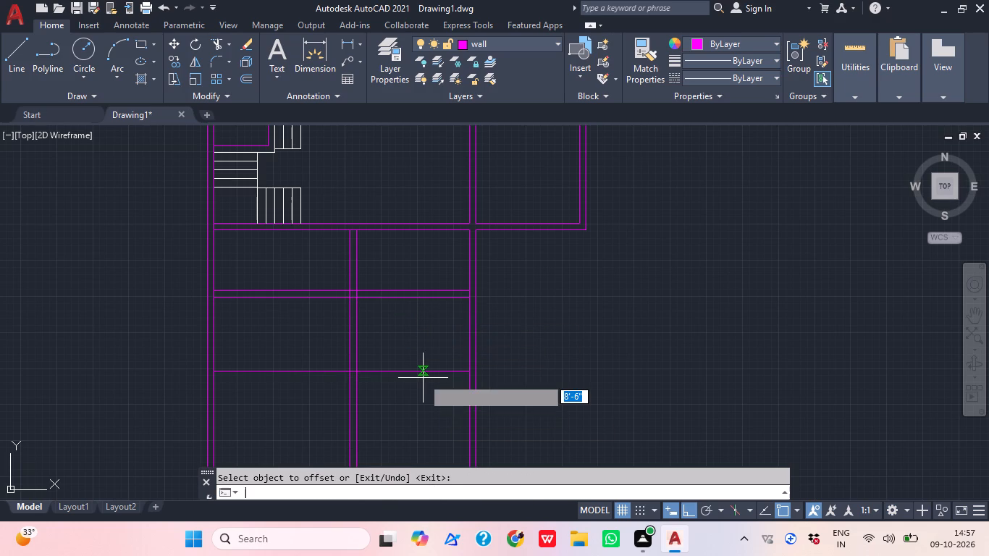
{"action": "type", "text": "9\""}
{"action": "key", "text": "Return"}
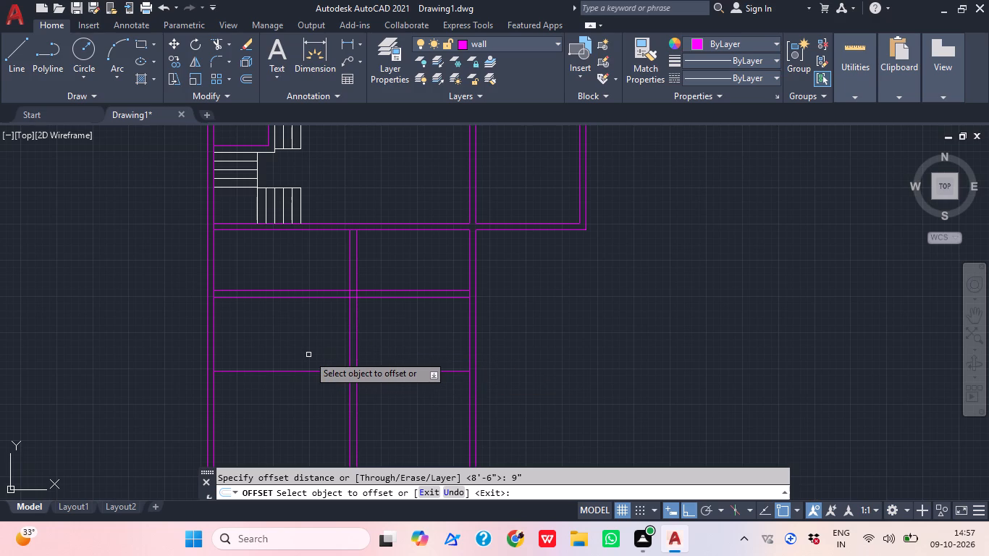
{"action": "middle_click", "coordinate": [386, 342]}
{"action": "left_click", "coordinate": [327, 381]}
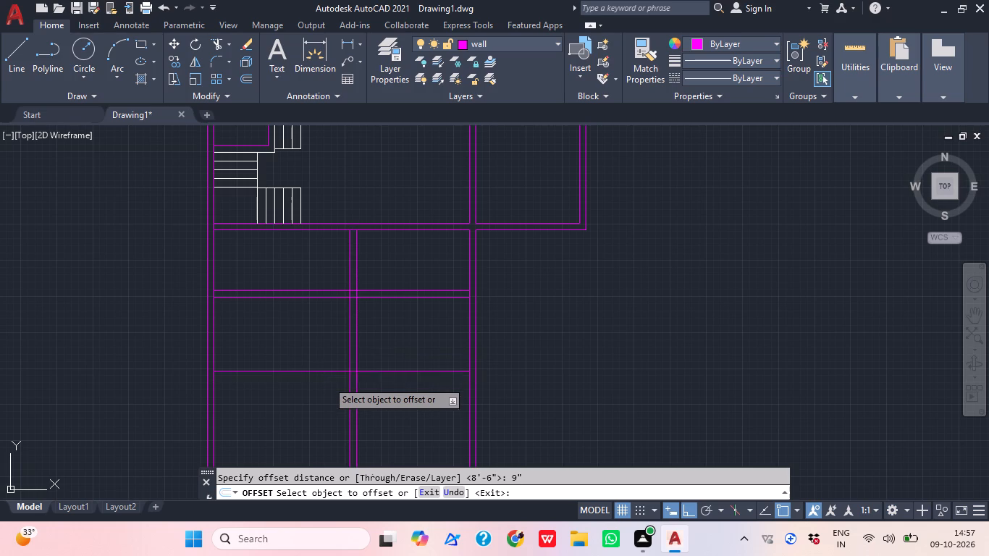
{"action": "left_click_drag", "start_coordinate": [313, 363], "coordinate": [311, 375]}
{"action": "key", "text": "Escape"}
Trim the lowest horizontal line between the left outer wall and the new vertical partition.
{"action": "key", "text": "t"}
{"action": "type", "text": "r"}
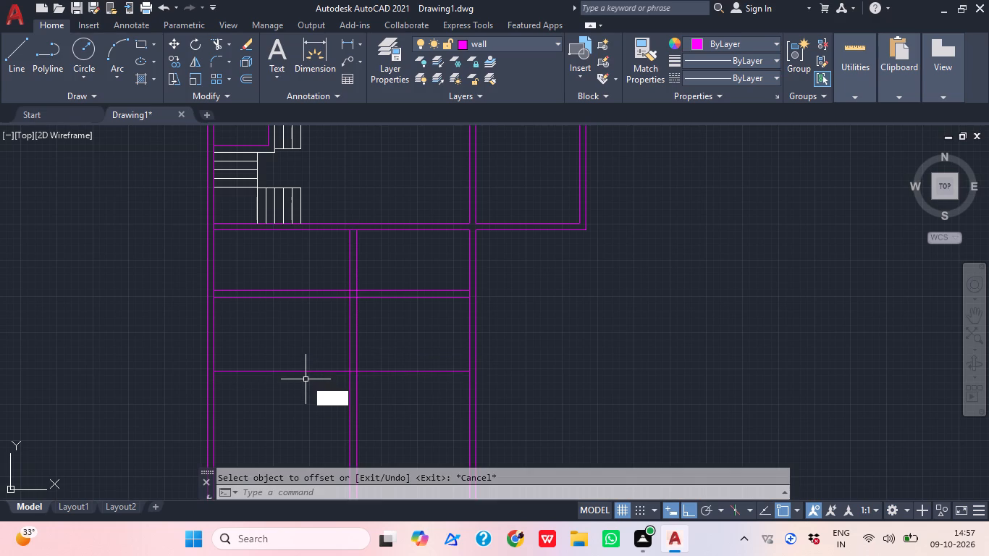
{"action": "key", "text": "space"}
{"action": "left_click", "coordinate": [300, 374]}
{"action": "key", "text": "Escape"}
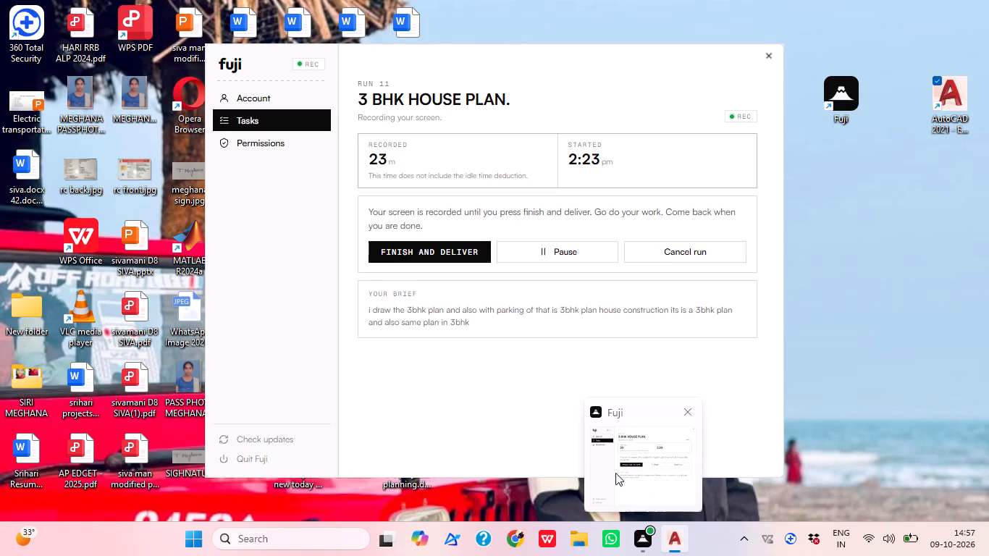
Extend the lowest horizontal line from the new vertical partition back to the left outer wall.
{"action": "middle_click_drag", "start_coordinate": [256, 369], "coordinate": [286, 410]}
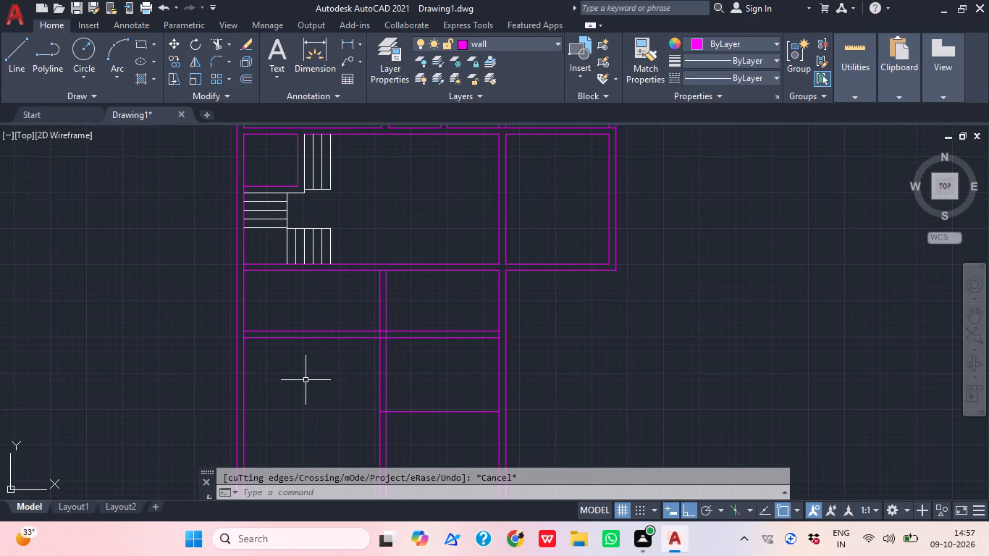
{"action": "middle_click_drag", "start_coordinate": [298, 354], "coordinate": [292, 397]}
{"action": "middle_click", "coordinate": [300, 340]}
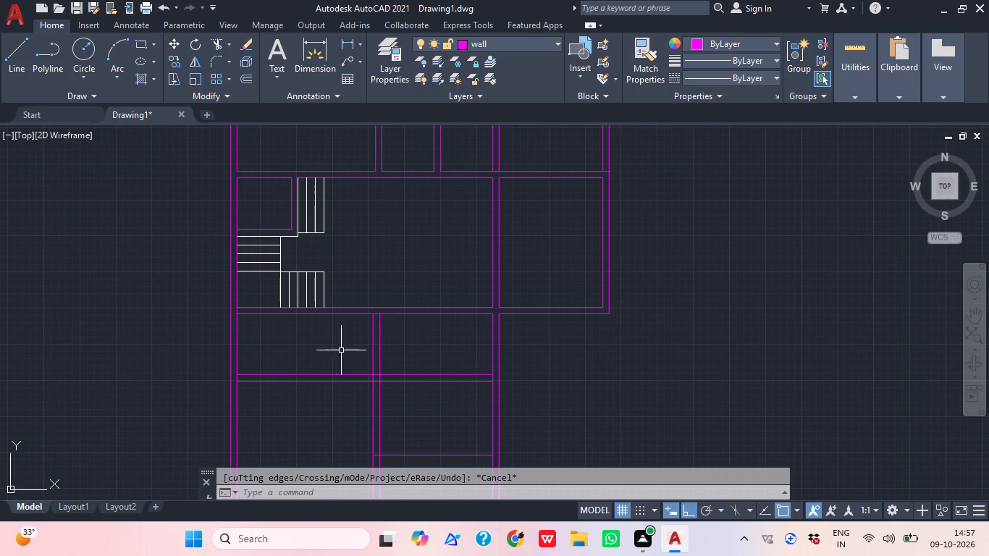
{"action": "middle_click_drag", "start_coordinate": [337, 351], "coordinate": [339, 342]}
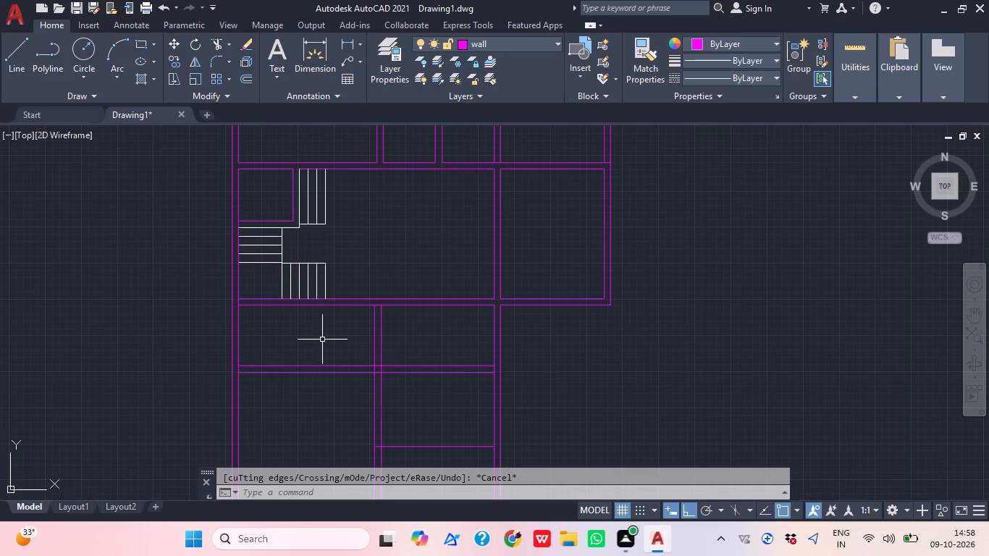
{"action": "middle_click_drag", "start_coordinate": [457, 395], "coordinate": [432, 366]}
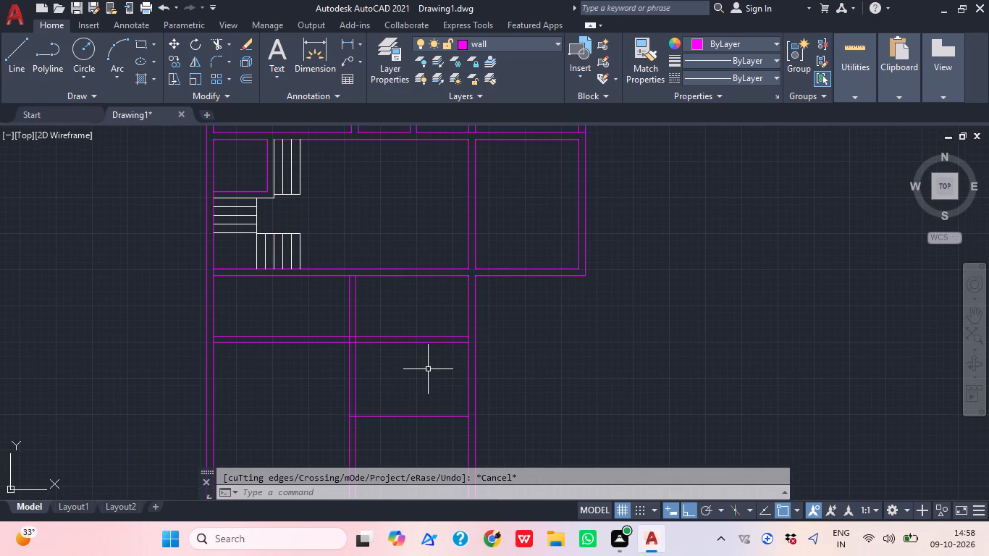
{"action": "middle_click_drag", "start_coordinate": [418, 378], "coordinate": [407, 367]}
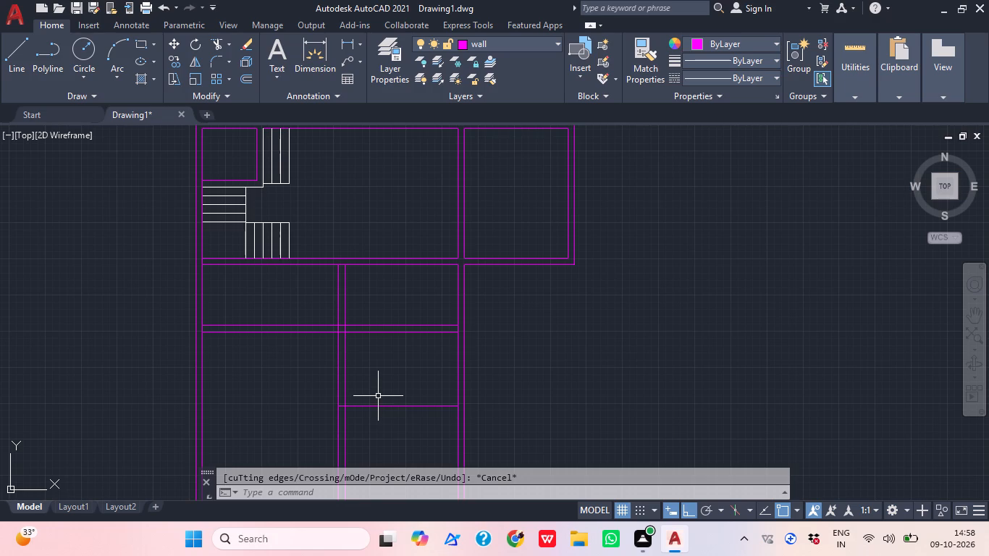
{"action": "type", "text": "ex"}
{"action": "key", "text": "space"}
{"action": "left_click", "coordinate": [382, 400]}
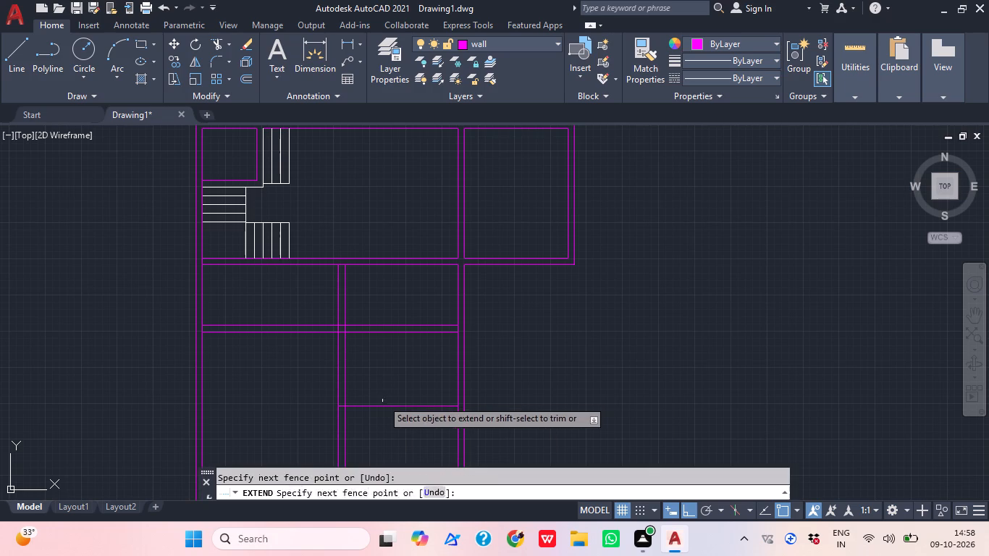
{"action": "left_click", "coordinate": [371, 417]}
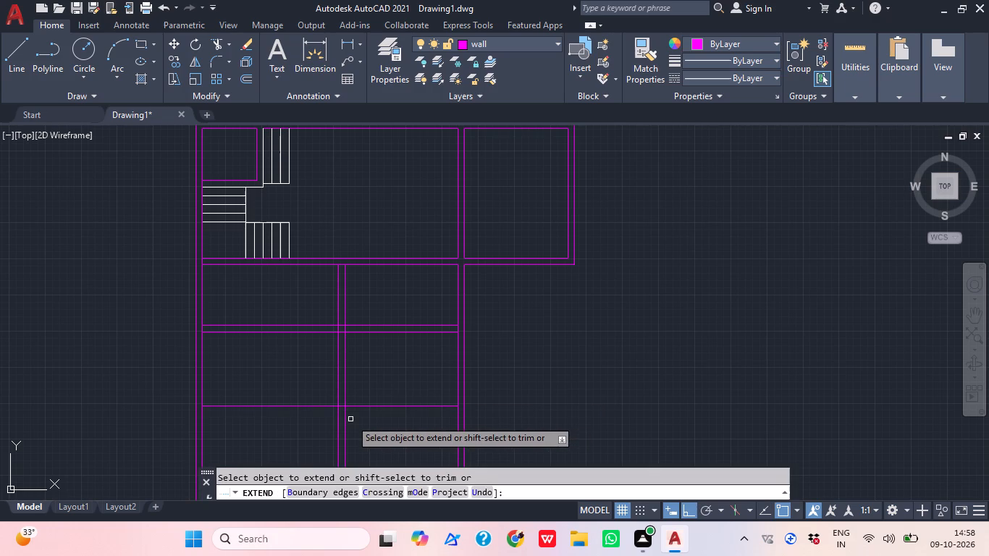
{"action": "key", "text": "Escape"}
Offset the lowest horizontal line 9" downward to give the second horizontal partition its thickness.
{"action": "type", "text": "o 9"}
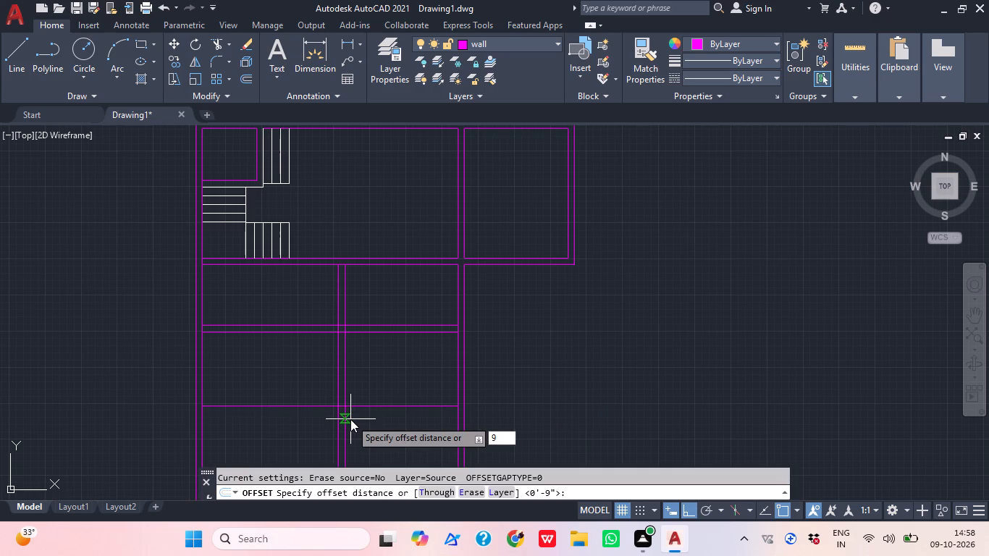
{"action": "key", "text": "apostrophe"}
{"action": "key", "text": "BackSpace"}
{"action": "key", "text": "shift+quotedbl"}
{"action": "key", "text": "Return"}
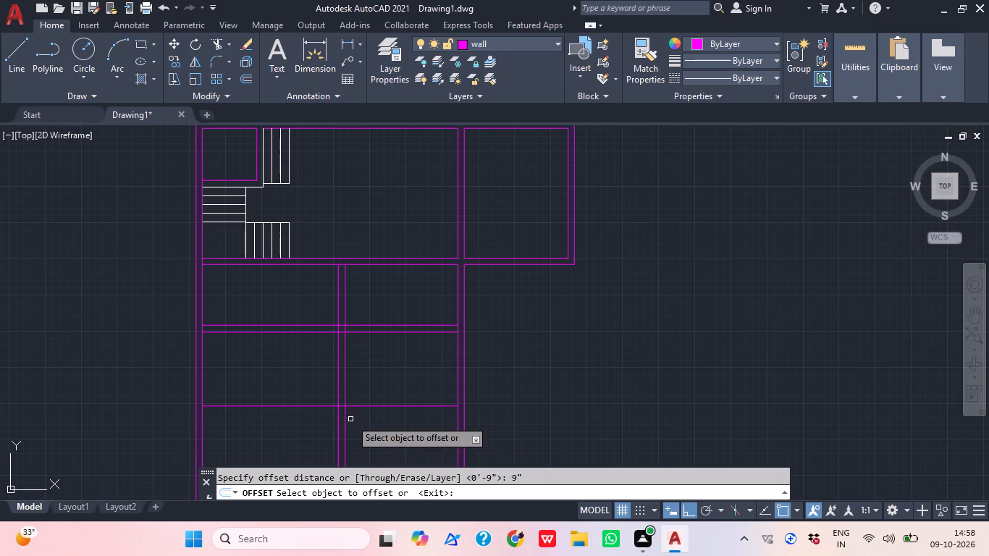
{"action": "left_click", "coordinate": [297, 407]}
{"action": "left_click", "coordinate": [282, 437]}
{"action": "key", "text": "Escape"}
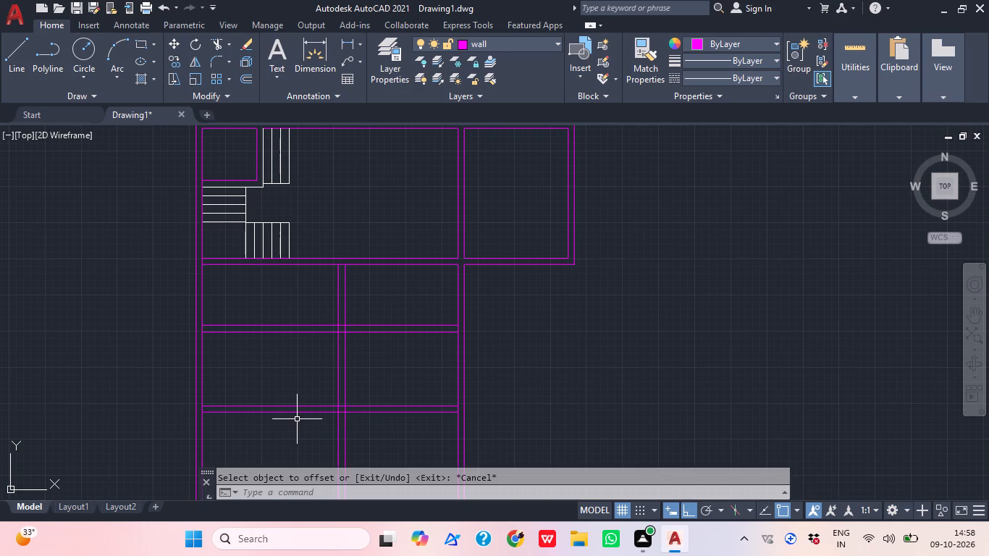
Trim the lower line of the second horizontal partition between the vertical partition and the right-hand wall.
{"action": "type", "text": "tr"}
{"action": "key", "text": "space"}
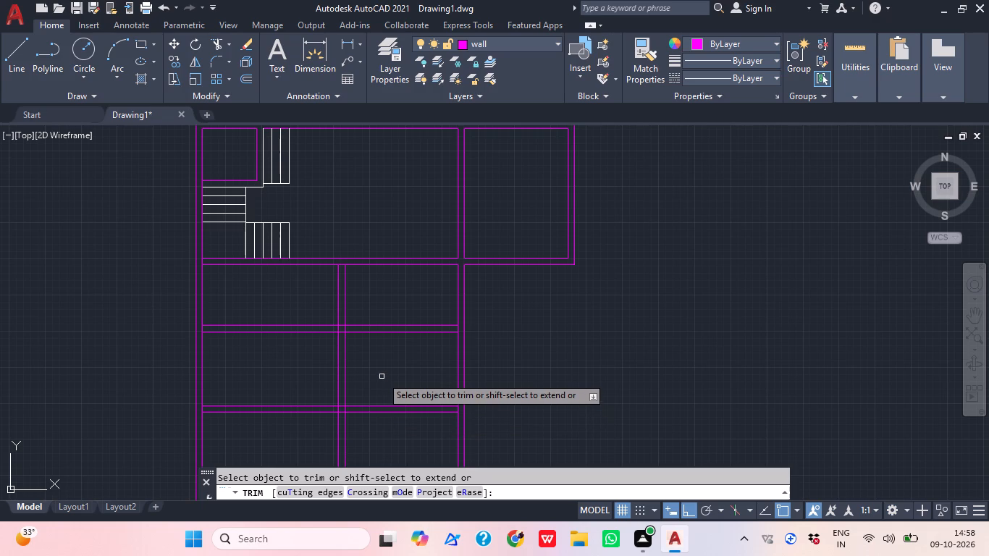
{"action": "left_click", "coordinate": [398, 413]}
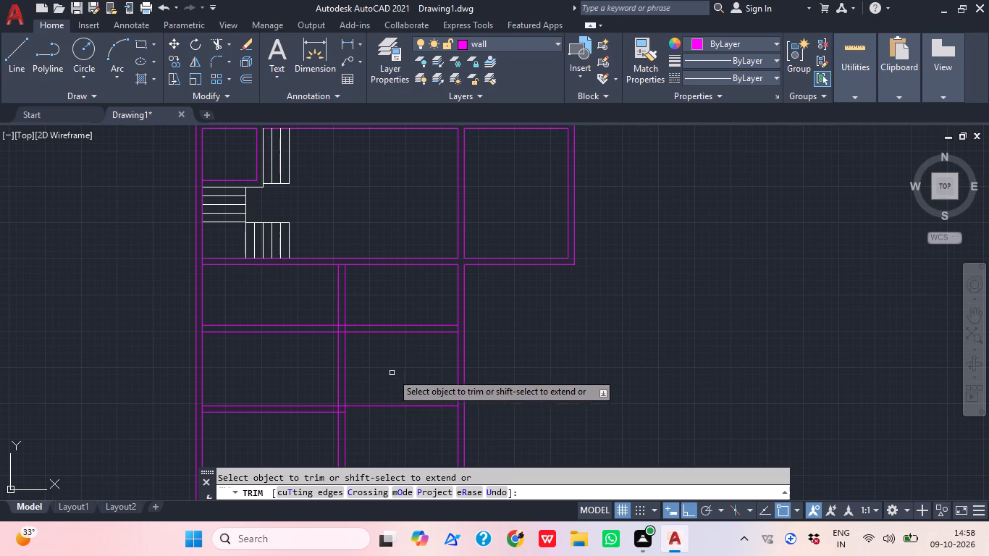
{"action": "key", "text": "Escape"}
Trim both lines of the first horizontal partition between the left outer wall and the vertical partition.
{"action": "scroll", "coordinate": [313, 355], "scroll_direction": "down", "scroll_amount": 1}
{"action": "middle_click_drag", "start_coordinate": [329, 365], "coordinate": [354, 369]}
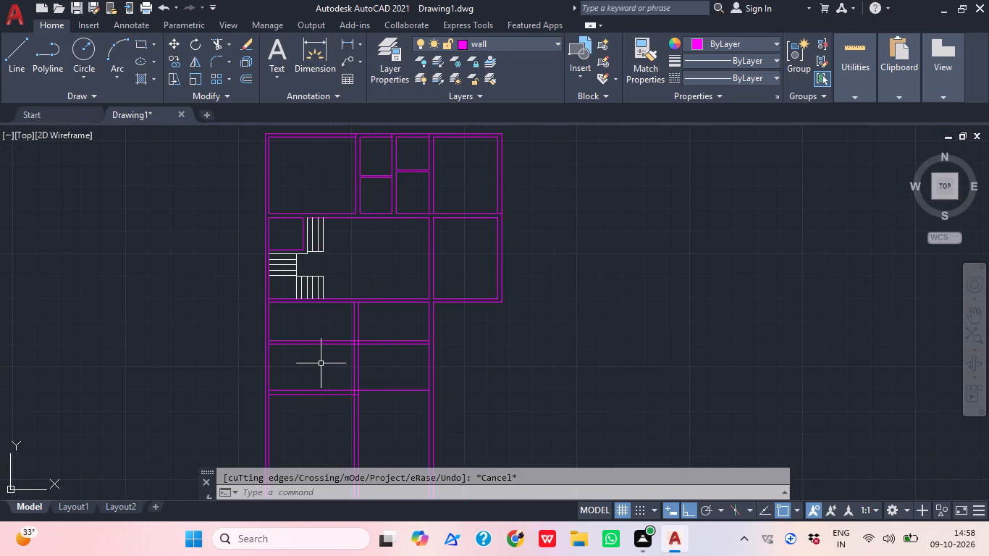
{"action": "scroll", "coordinate": [298, 347], "scroll_direction": "up", "scroll_amount": 1}
{"action": "type", "text": "tr"}
{"action": "key", "text": "space"}
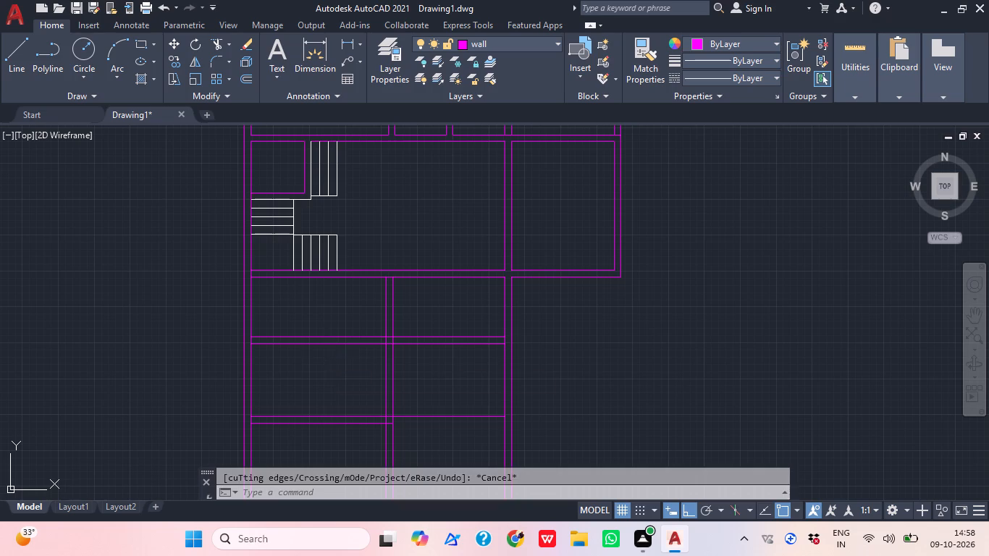
{"action": "left_click", "coordinate": [336, 366]}
{"action": "left_click", "coordinate": [310, 324]}
{"action": "scroll", "coordinate": [376, 367], "scroll_direction": "up", "scroll_amount": 1}
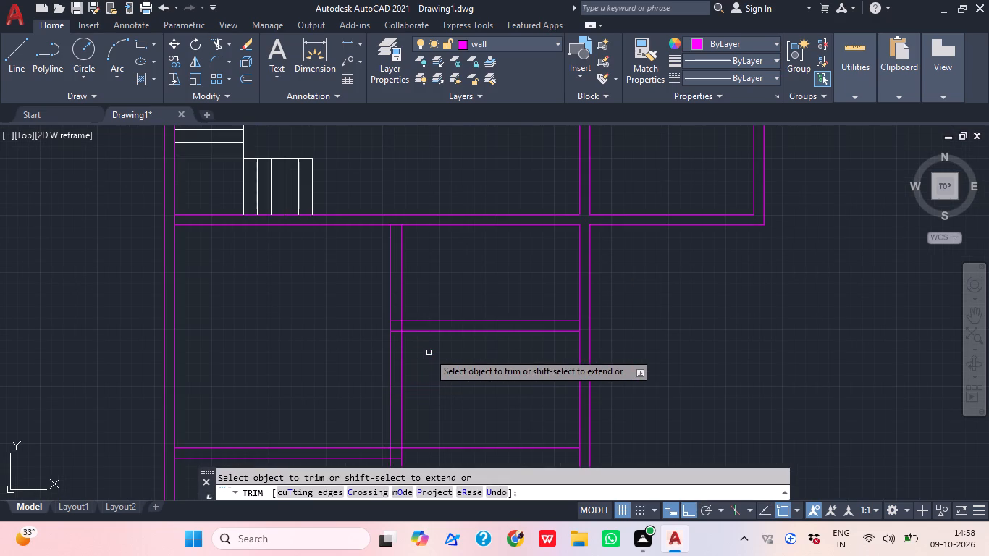
{"action": "key", "text": "Escape"}
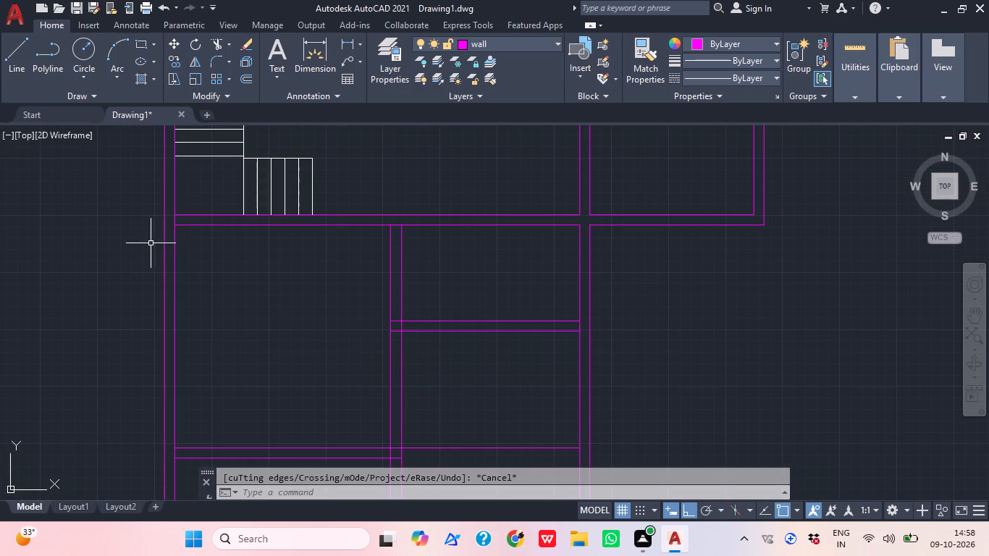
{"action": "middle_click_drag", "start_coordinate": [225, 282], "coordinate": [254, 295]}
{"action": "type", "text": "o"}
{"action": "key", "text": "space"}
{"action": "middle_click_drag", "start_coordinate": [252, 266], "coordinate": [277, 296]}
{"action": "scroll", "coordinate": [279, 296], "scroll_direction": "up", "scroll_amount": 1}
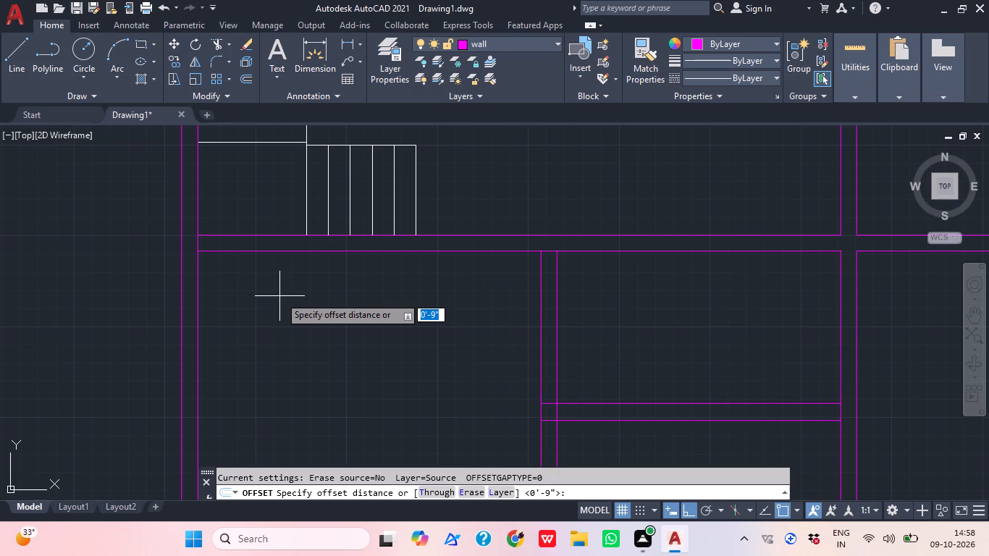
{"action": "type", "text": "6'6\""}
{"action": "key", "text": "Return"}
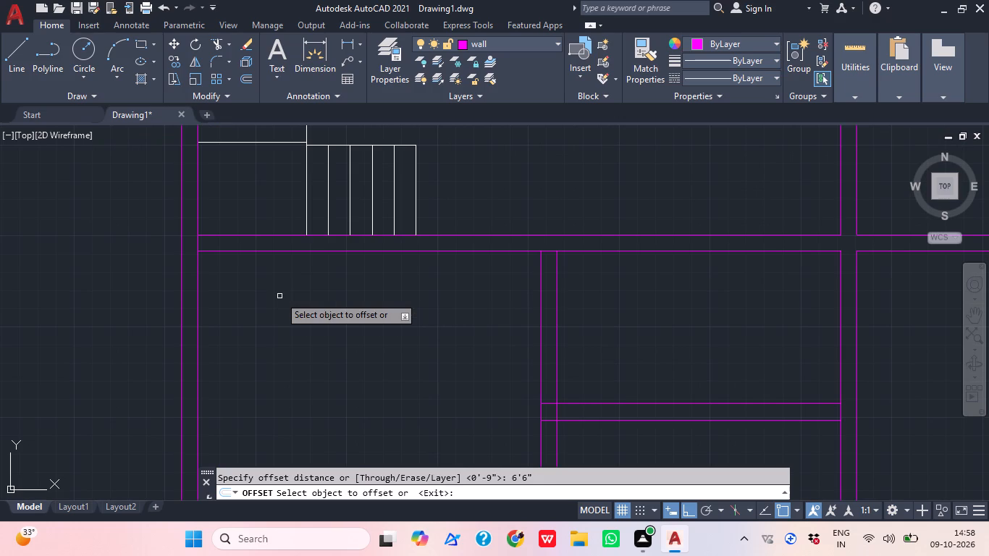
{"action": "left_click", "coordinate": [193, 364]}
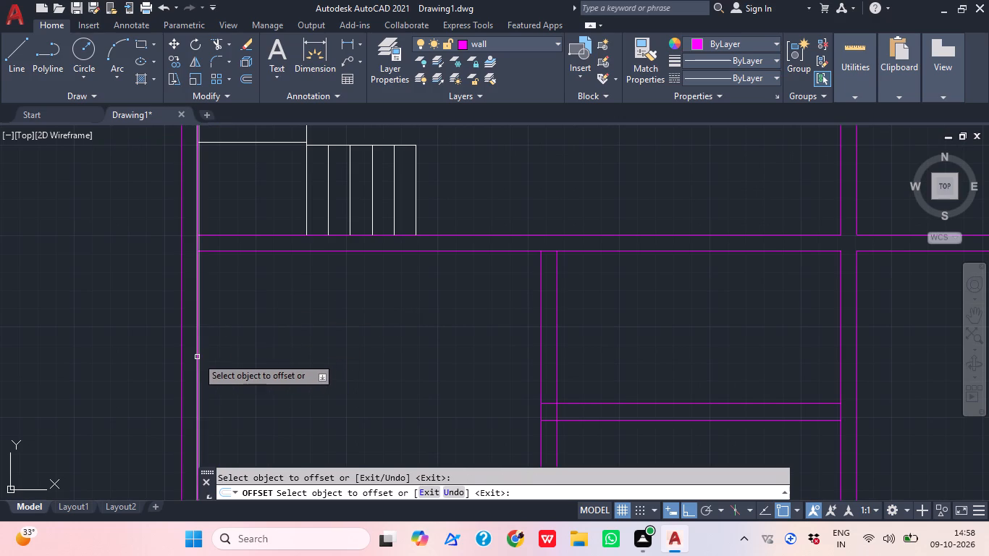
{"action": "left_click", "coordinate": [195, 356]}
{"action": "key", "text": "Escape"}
Trim the left outer wall's inner line where it crosses the horizontal wall below the staircase.
{"action": "type", "text": "tr"}
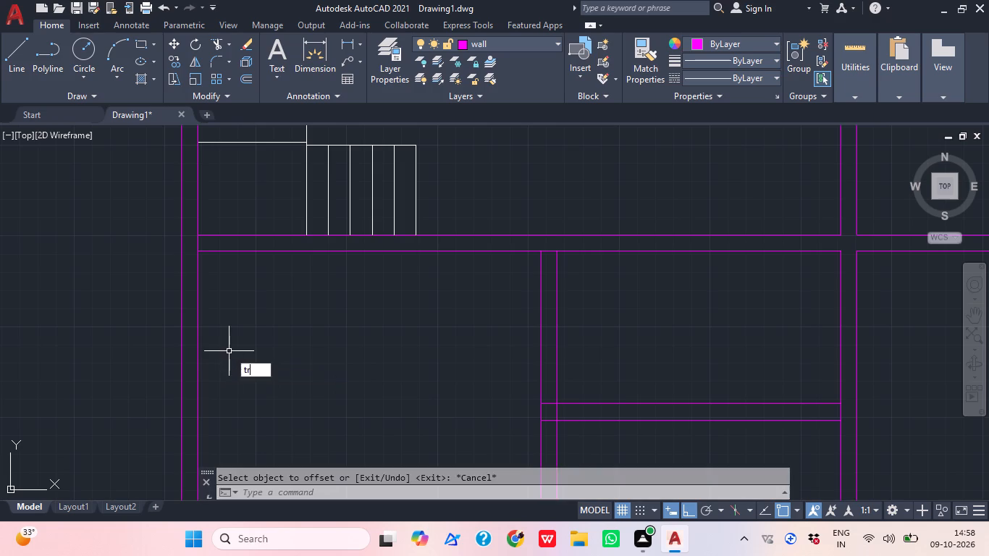
{"action": "key", "text": "space"}
{"action": "key", "text": "space"}
{"action": "left_click", "coordinate": [198, 245]}
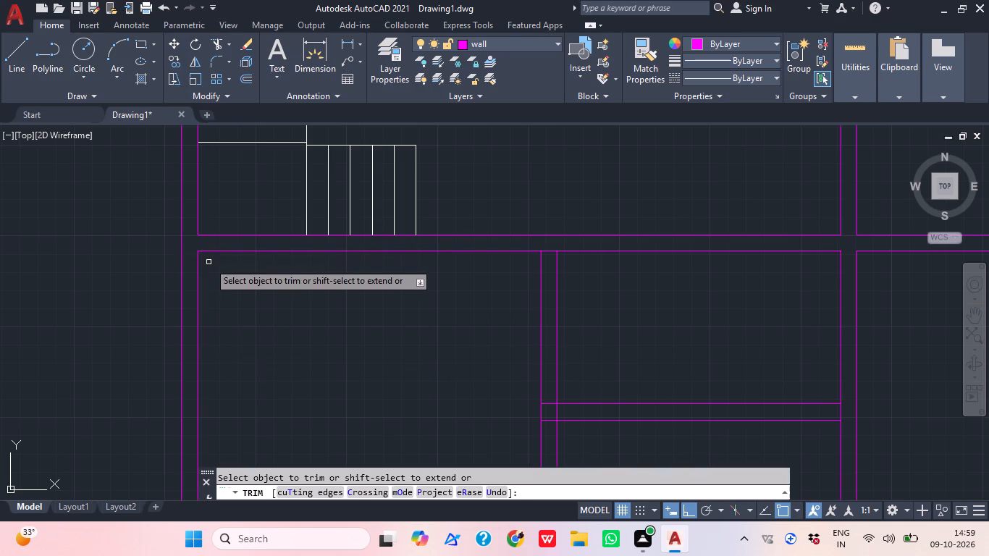
{"action": "key", "text": "Escape"}
Offset the left outer wall's inner line 6'6" inward, in the room below the staircase.
{"action": "key", "text": "o"}
{"action": "key", "text": "space"}
{"action": "type", "text": "6"}
{"action": "type", "text": "'6\""}
{"action": "key", "text": "Return"}
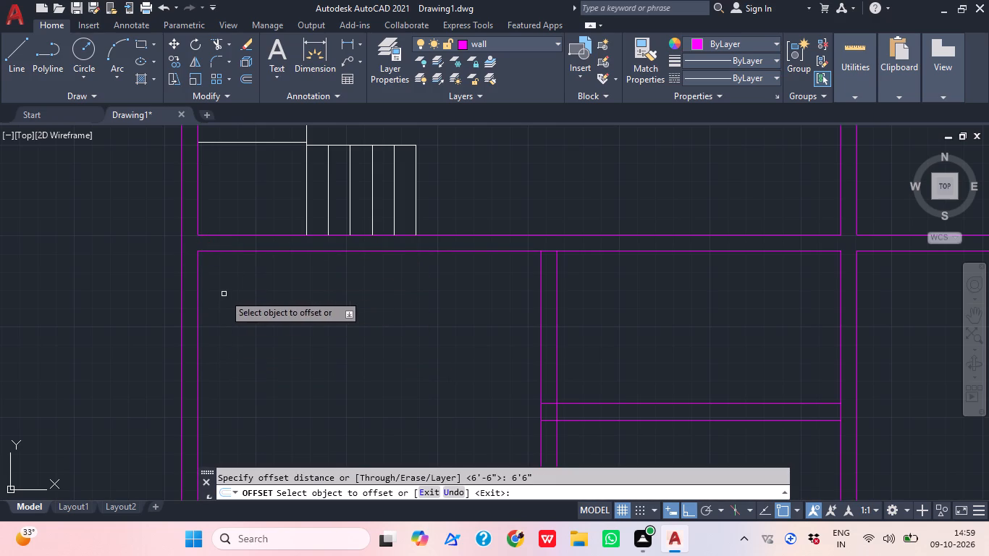
{"action": "left_click", "coordinate": [196, 361]}
{"action": "left_click", "coordinate": [332, 359]}
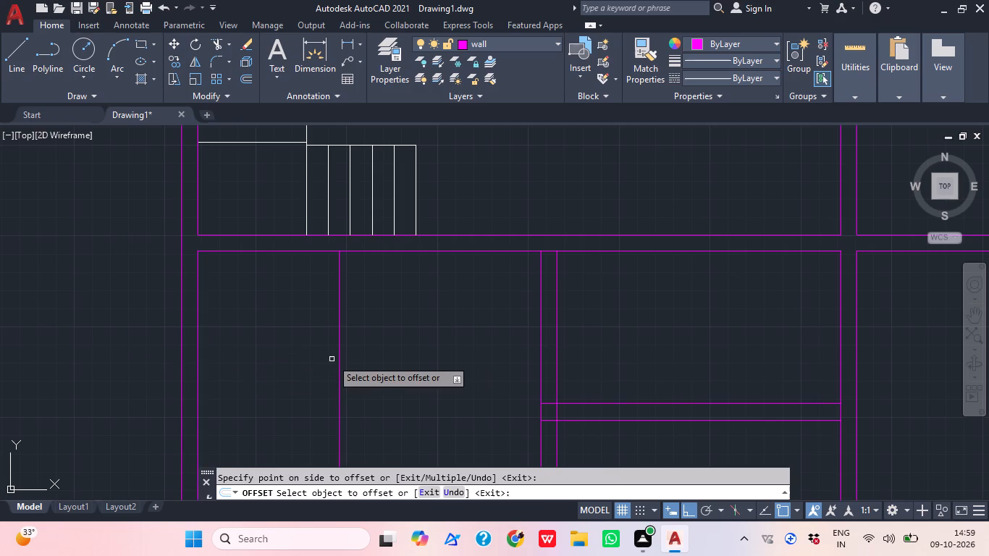
{"action": "key", "text": "space"}
Offset the lower line of the horizontal wall below the staircase 6'6" downward.
{"action": "key", "text": "space"}
{"action": "type", "text": "6'6\""}
{"action": "key", "text": "Return"}
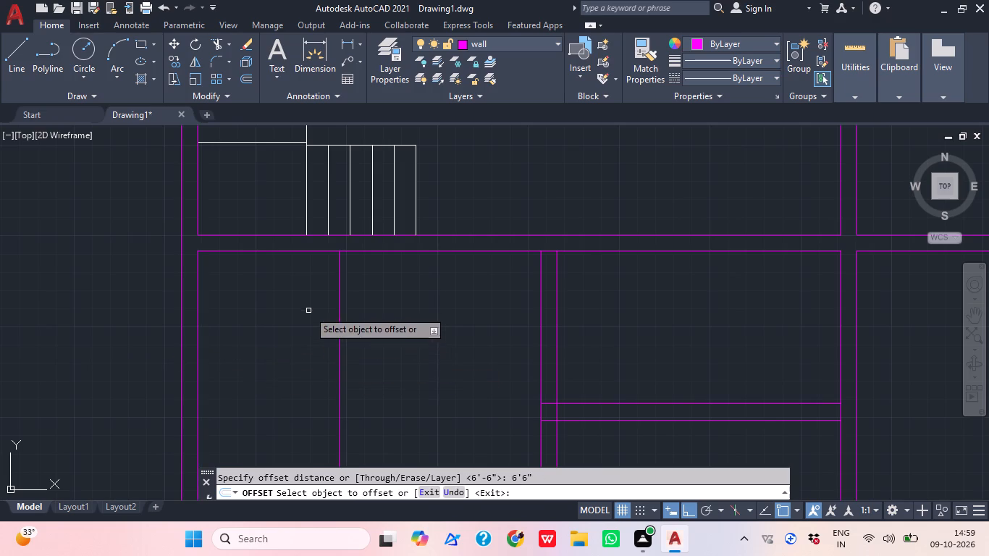
{"action": "left_click", "coordinate": [287, 253]}
{"action": "left_click", "coordinate": [282, 340]}
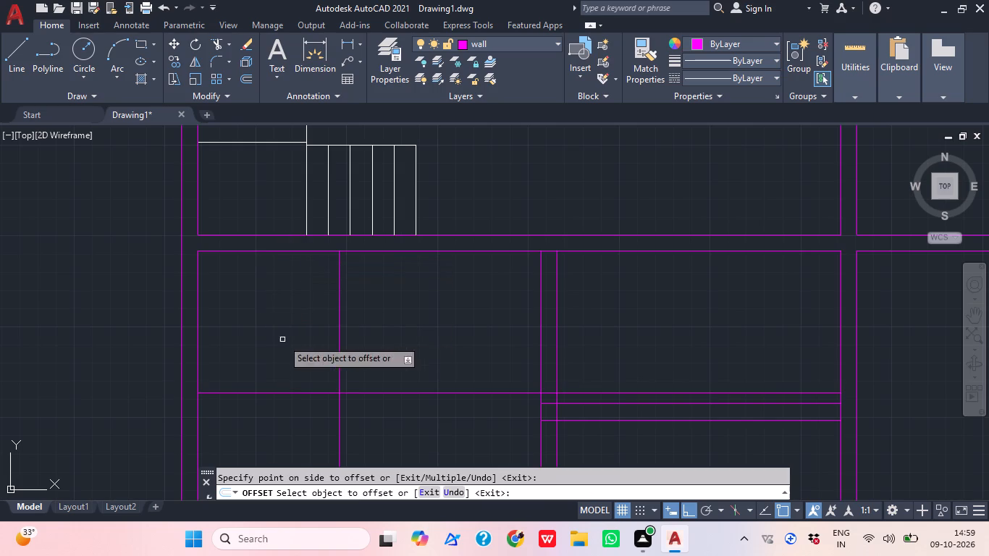
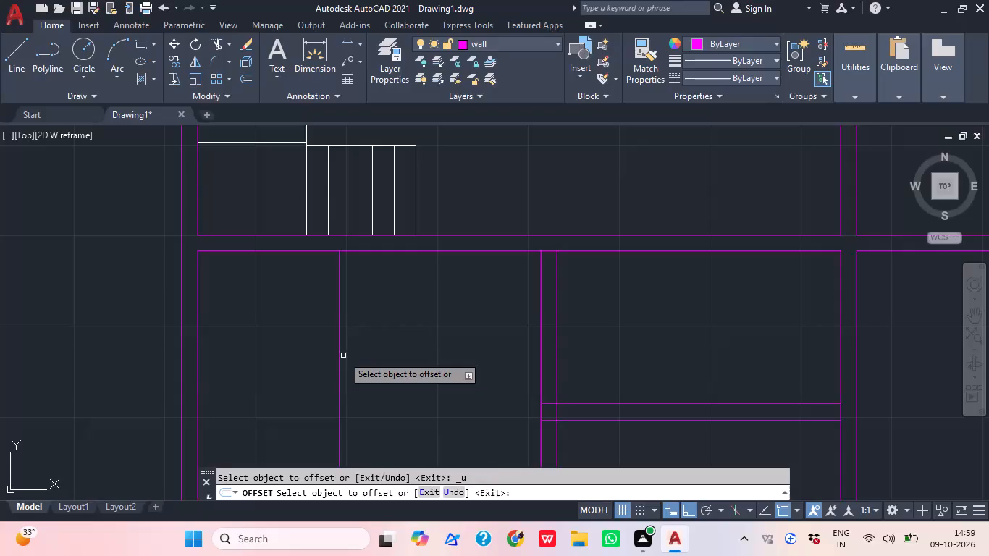
Offset the lower line of the horizontal wall below the staircase 5' downward.
{"action": "key", "text": "space"}
{"action": "key", "text": "space"}
{"action": "key", "text": "5"}
{"action": "key", "text": "apostrophe"}
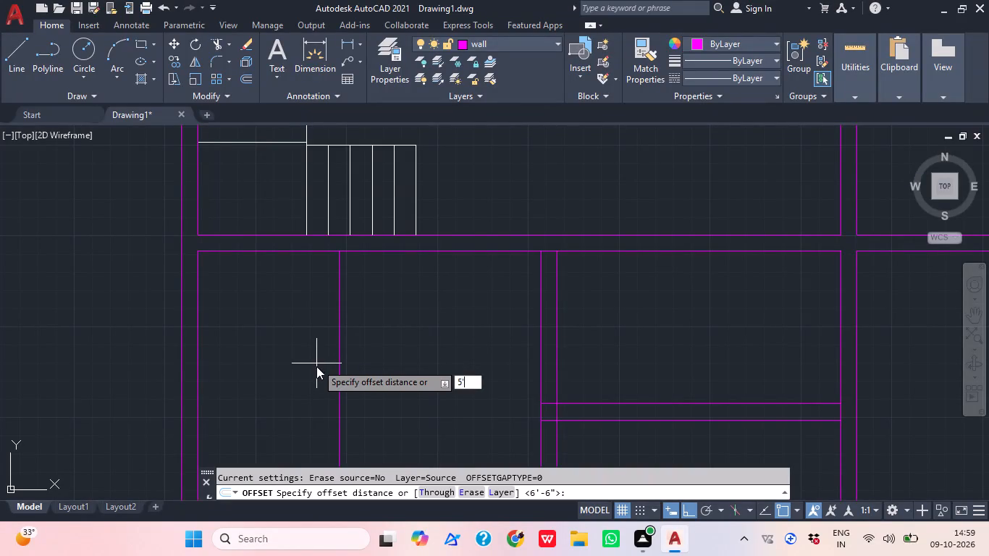
{"action": "key", "text": "Return"}
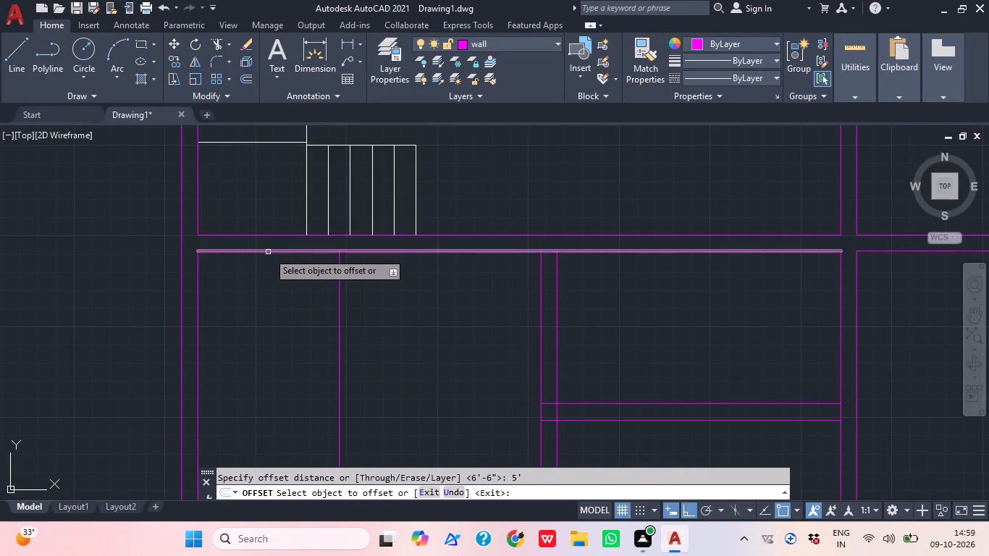
{"action": "left_click", "coordinate": [268, 252]}
{"action": "left_click", "coordinate": [275, 304]}
{"action": "key", "text": "space"}
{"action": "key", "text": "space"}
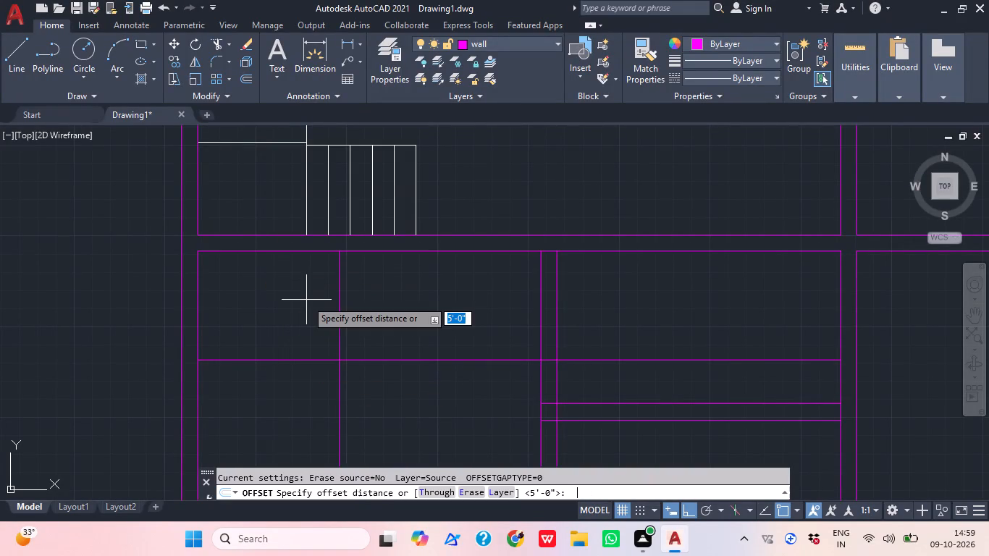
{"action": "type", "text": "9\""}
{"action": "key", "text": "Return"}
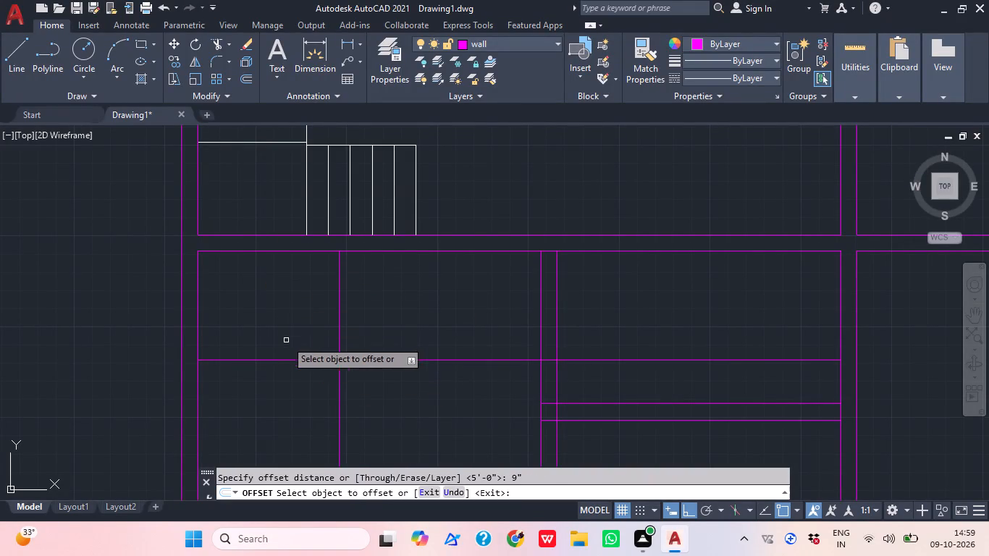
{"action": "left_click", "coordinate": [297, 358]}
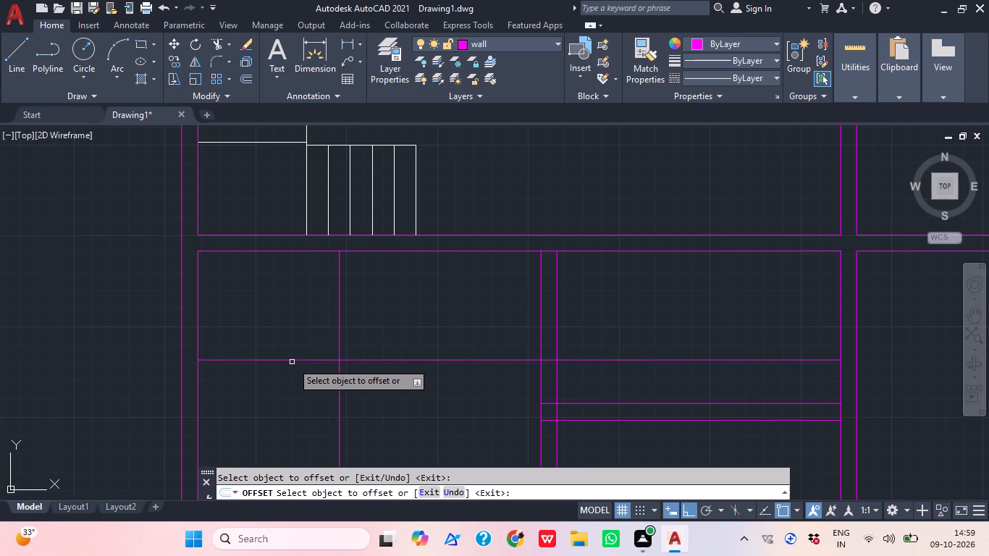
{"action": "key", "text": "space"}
Offset the small room's lower line 4.5" downward and its right line 4.5" to the right to give the partitions thickness.
{"action": "key", "text": "space"}
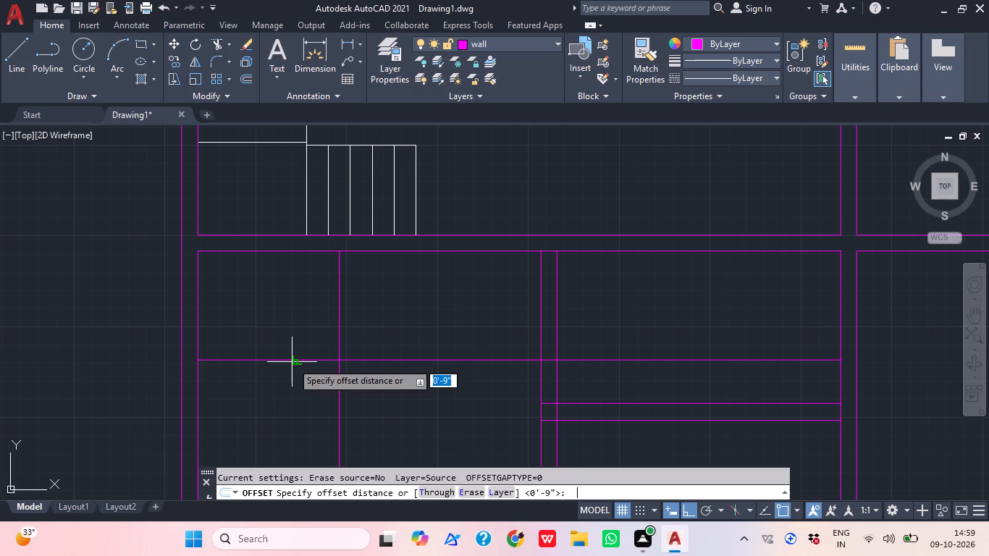
{"action": "type", "text": "4.5"}
{"action": "key", "text": "shift+quotedbl"}
{"action": "key", "text": "Return"}
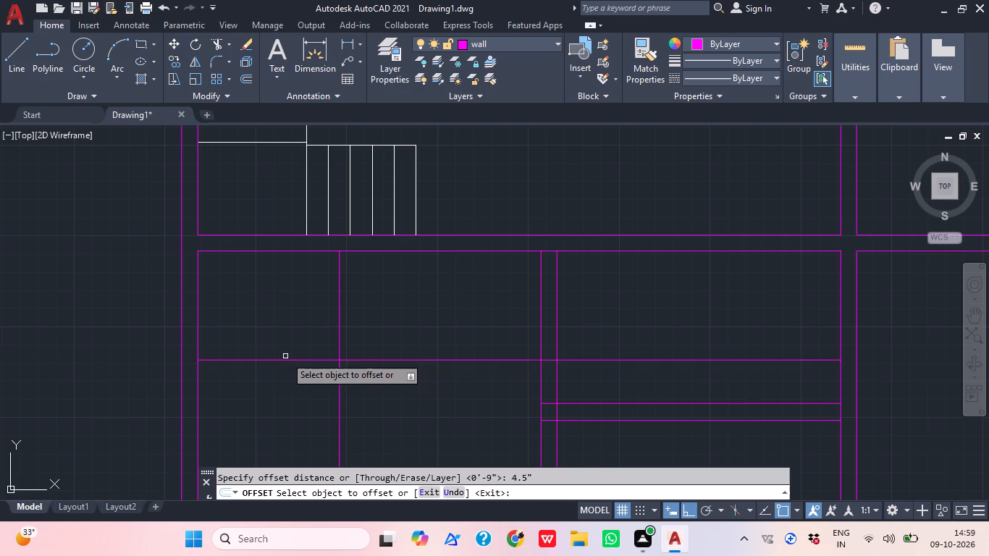
{"action": "left_click", "coordinate": [287, 360]}
{"action": "left_click", "coordinate": [293, 379]}
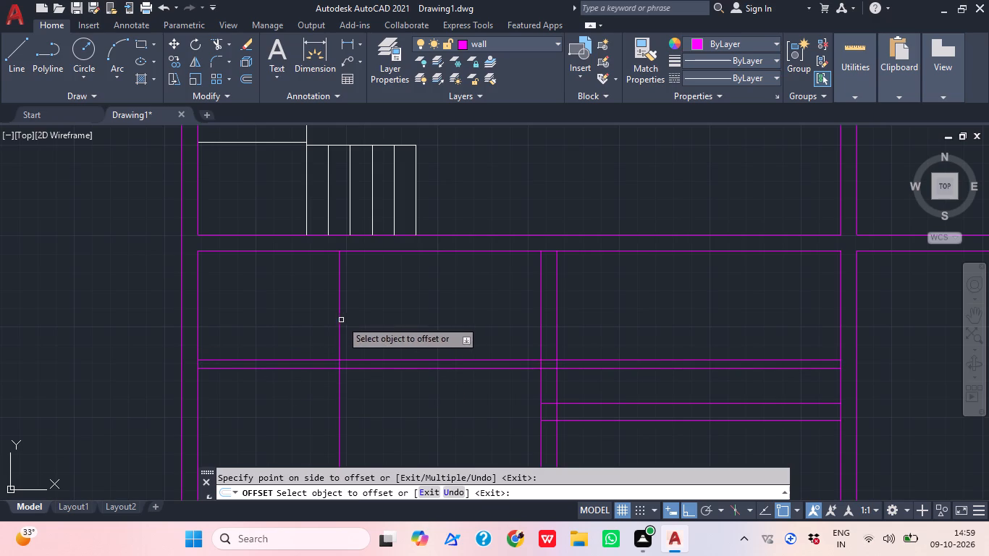
{"action": "left_click", "coordinate": [340, 320]}
{"action": "left_click", "coordinate": [362, 319]}
{"action": "key", "text": "Escape"}
Trim the new partition lines back to the small corner room, removing their extensions below it, across the vertical wall and through the adjoining room.
{"action": "type", "text": "tr"}
{"action": "key", "text": "space"}
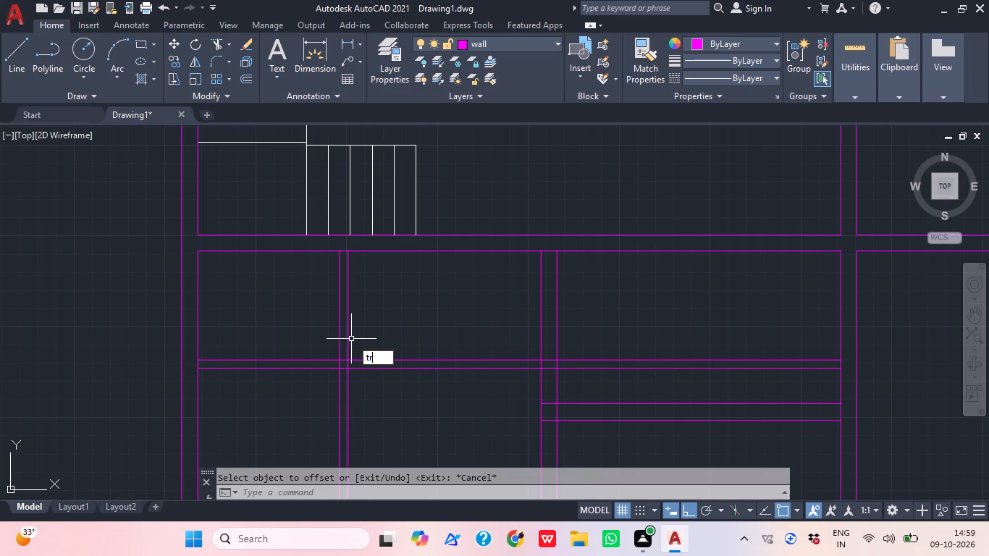
{"action": "left_click", "coordinate": [421, 316]}
{"action": "left_click", "coordinate": [406, 394]}
{"action": "left_click", "coordinate": [319, 418]}
{"action": "left_click", "coordinate": [365, 392]}
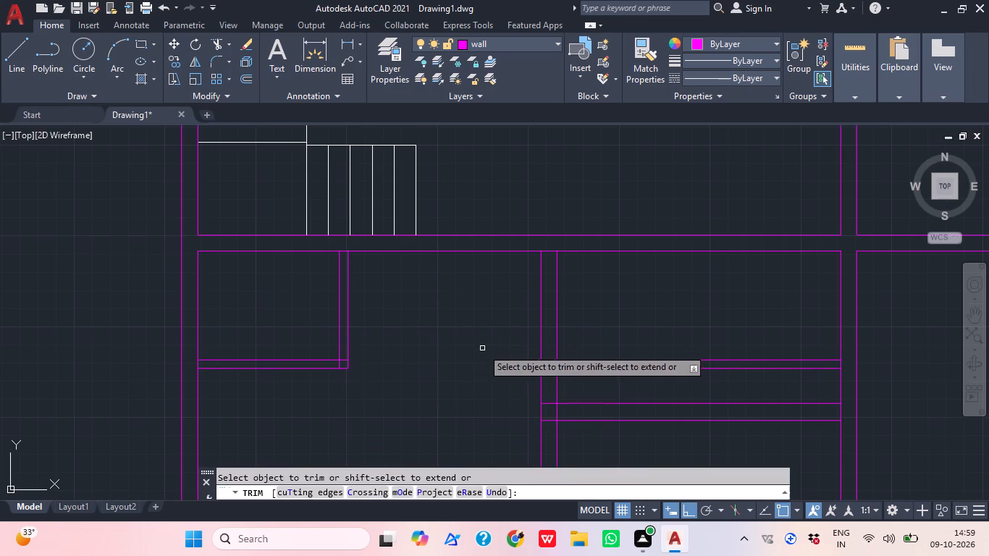
{"action": "left_click", "coordinate": [636, 385]}
{"action": "left_click", "coordinate": [619, 347]}
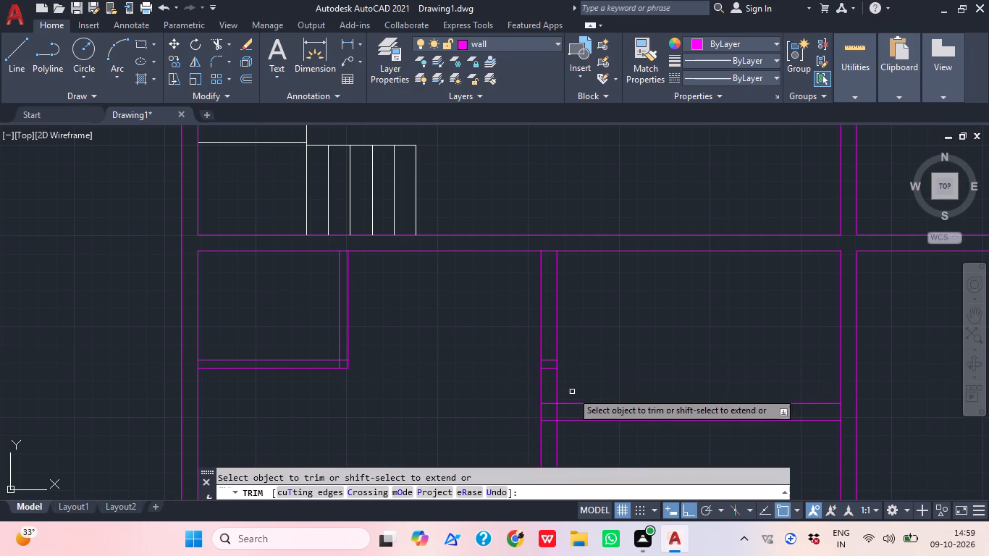
{"action": "scroll", "coordinate": [563, 384], "scroll_direction": "up", "scroll_amount": 2}
{"action": "left_click", "coordinate": [536, 363]}
{"action": "left_click", "coordinate": [532, 321]}
{"action": "key", "text": "Escape"}
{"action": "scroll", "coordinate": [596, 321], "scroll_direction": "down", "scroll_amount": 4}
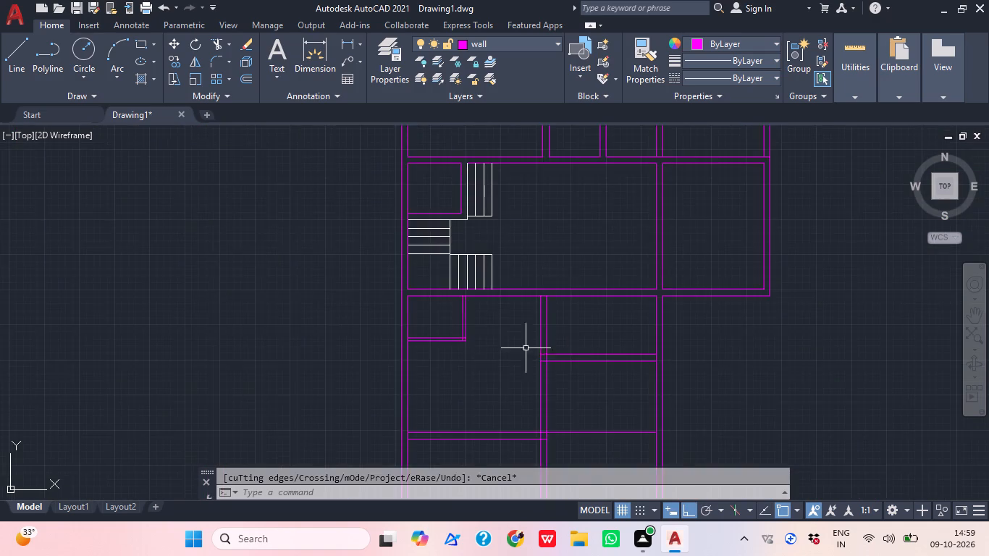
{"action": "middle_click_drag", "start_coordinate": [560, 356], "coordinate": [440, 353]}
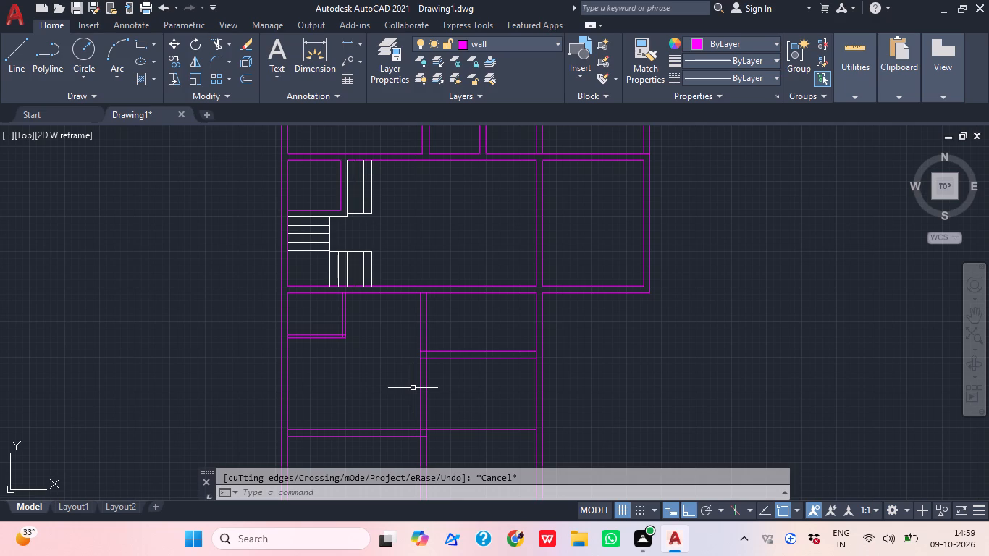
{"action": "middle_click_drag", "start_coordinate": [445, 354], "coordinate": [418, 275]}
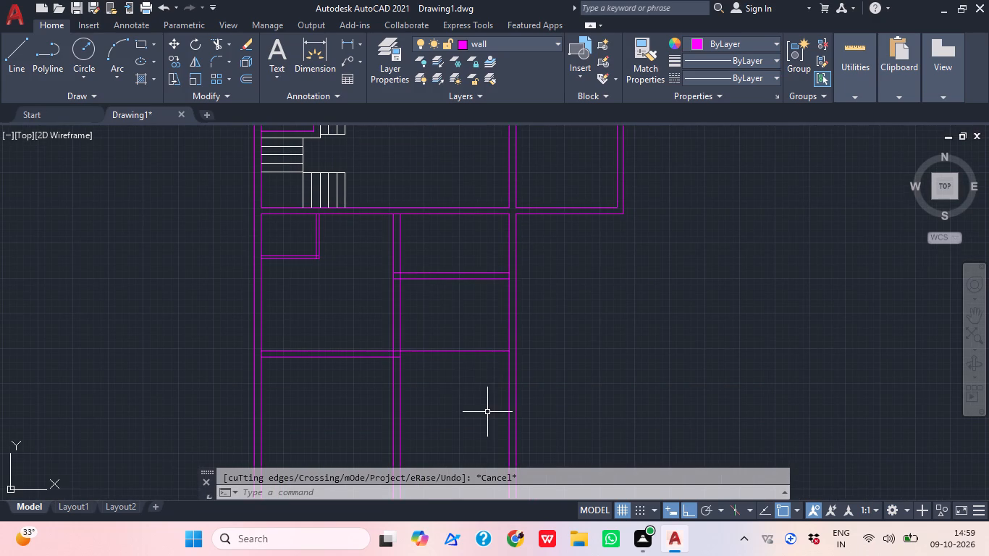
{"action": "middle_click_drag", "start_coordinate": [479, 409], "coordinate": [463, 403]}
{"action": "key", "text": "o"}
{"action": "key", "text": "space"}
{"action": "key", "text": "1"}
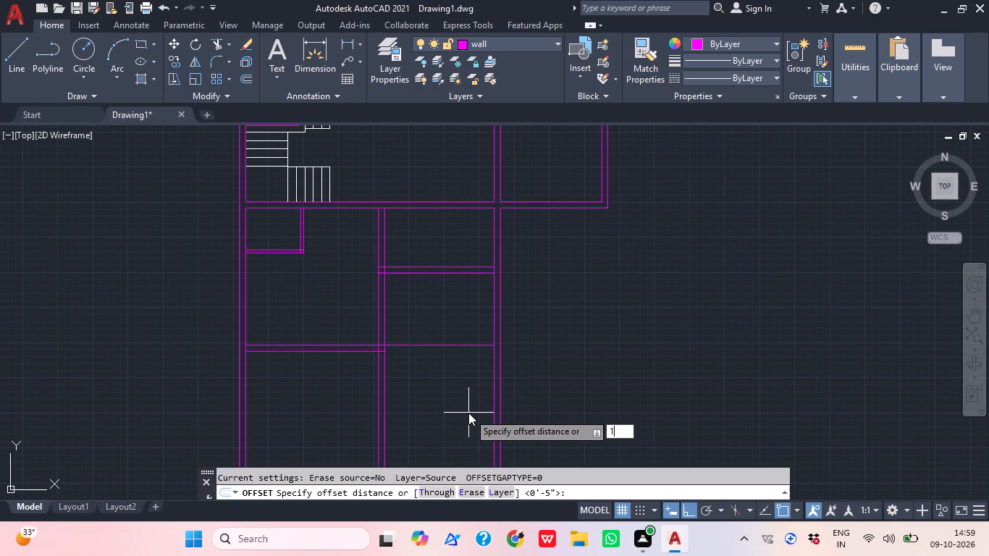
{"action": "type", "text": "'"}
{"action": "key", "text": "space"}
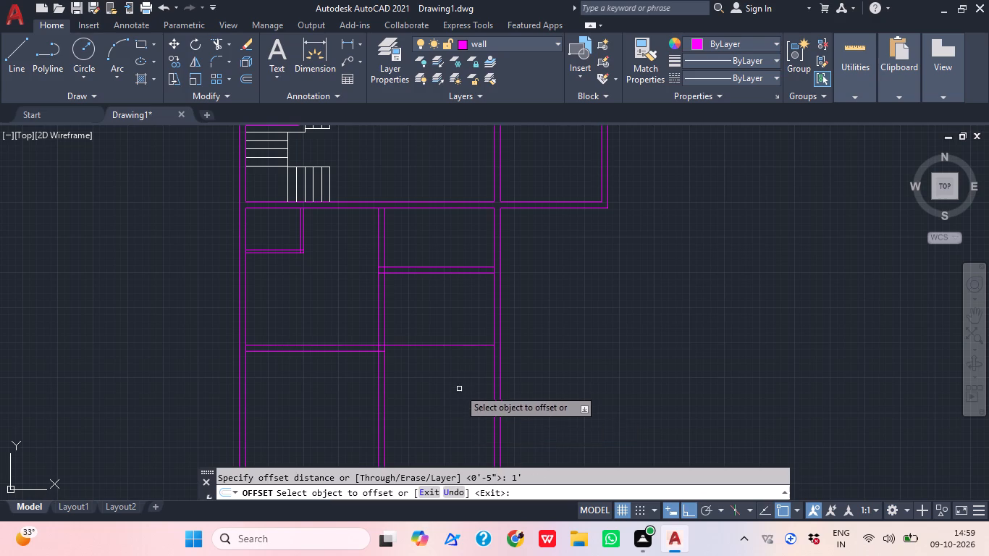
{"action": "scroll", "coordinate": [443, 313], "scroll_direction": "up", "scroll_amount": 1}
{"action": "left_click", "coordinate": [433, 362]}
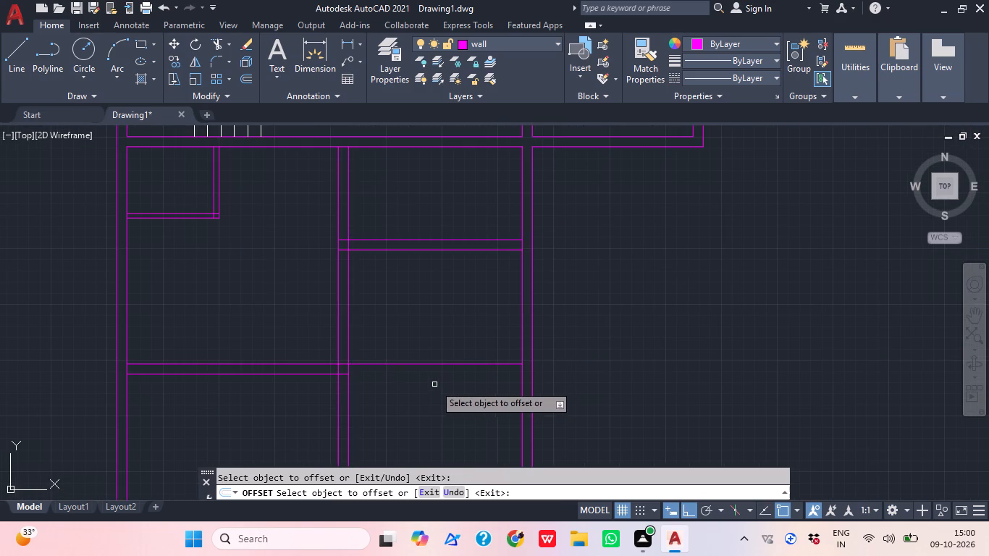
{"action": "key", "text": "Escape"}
Trim the lower horizontal partition's upper line where it crosses the vertical wall.
{"action": "key", "text": "t"}
{"action": "key", "text": "r"}
{"action": "key", "text": "space"}
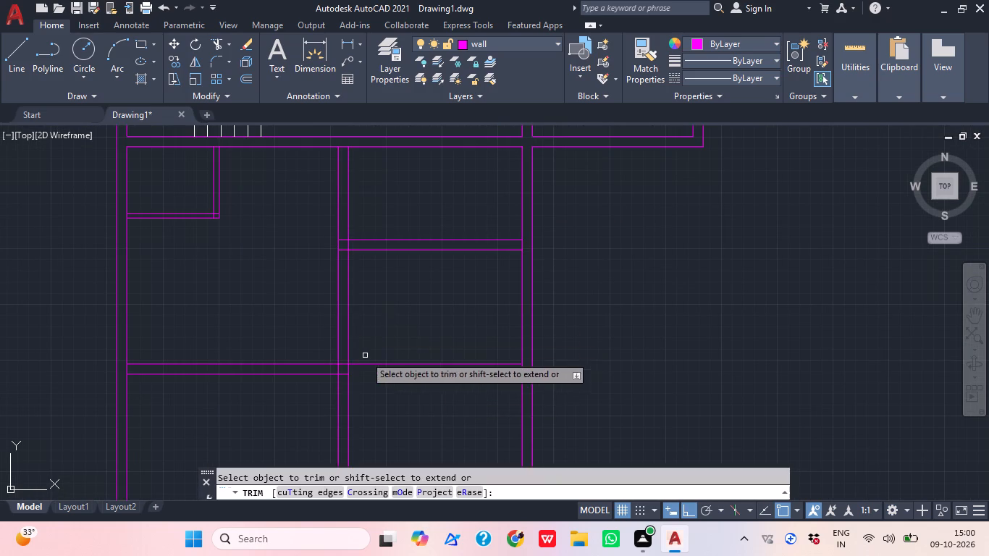
{"action": "scroll", "coordinate": [361, 357], "scroll_direction": "up", "scroll_amount": 4}
{"action": "left_click", "coordinate": [253, 433]}
{"action": "left_click", "coordinate": [250, 400]}
{"action": "middle_click_drag", "start_coordinate": [272, 392], "coordinate": [296, 290]}
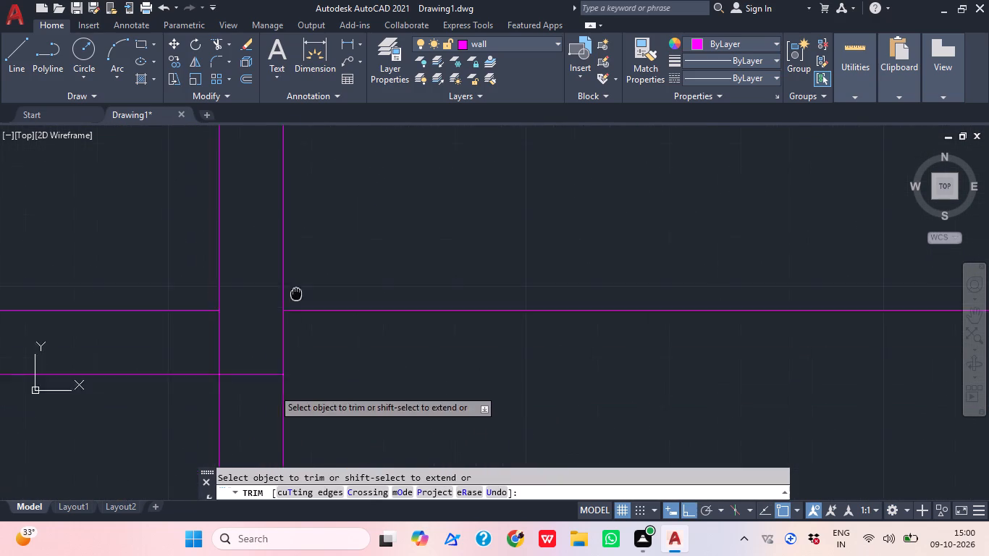
{"action": "middle_click_drag", "start_coordinate": [296, 290], "coordinate": [296, 287]}
{"action": "key", "text": "Escape"}
Draw two step lines by offsetting the single horizontal line right of the vertical wall 1' downward, twice in succession.
{"action": "type", "text": "o 1'"}
{"action": "key", "text": "Return"}
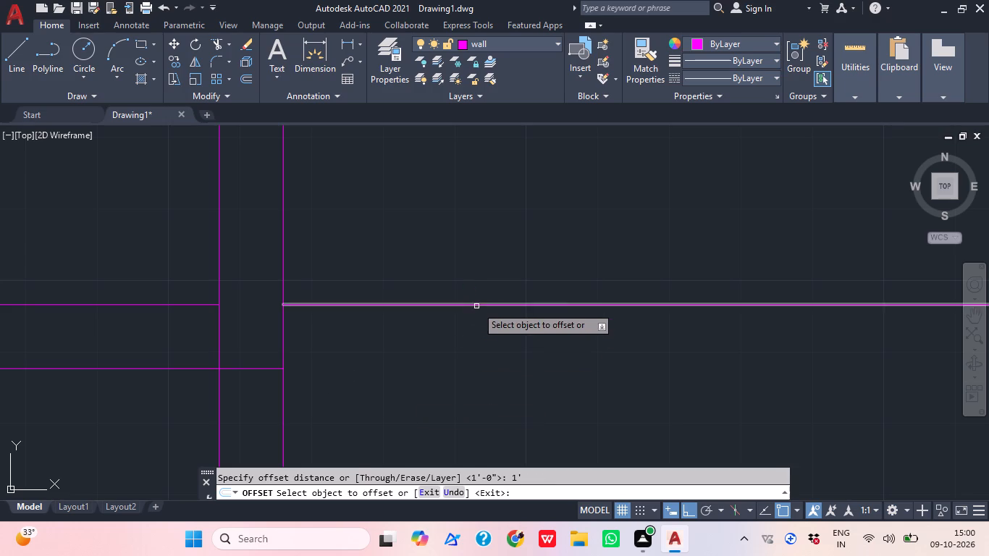
{"action": "left_click", "coordinate": [481, 305]}
{"action": "middle_click_drag", "start_coordinate": [477, 379], "coordinate": [418, 291]}
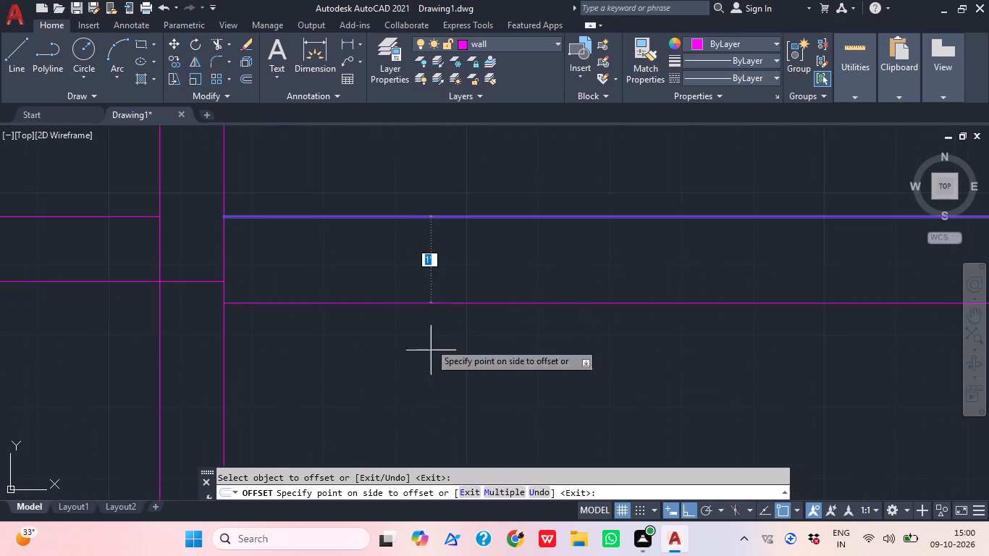
{"action": "left_click", "coordinate": [431, 380]}
{"action": "key", "text": "space"}
{"action": "key", "text": "space"}
{"action": "key", "text": "space"}
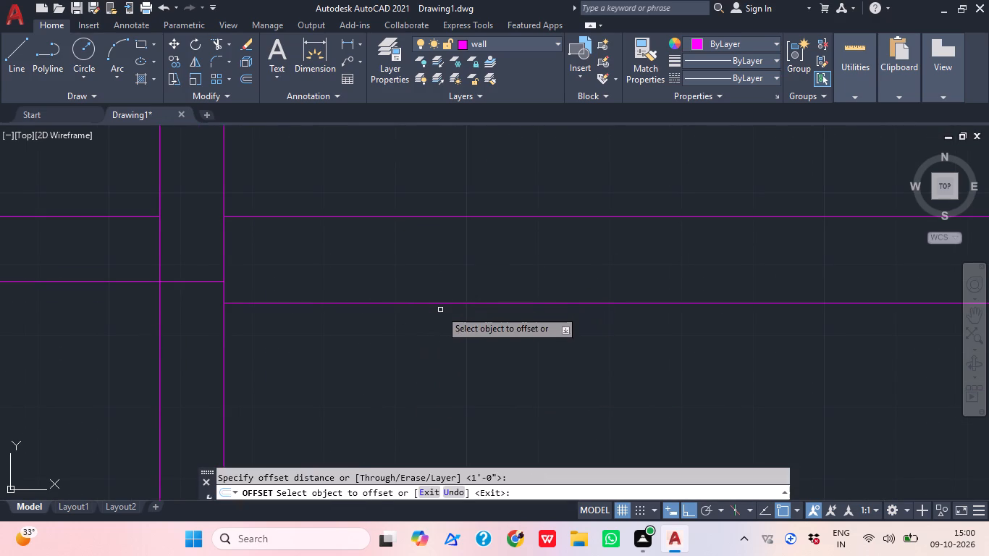
{"action": "left_click", "coordinate": [438, 302]}
{"action": "left_click", "coordinate": [439, 371]}
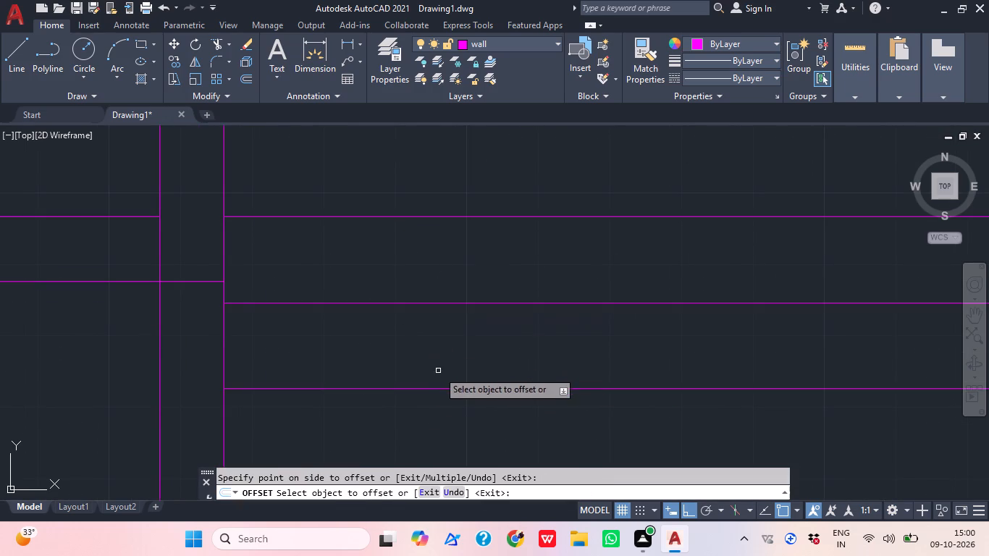
Offset the lowest step line another 1' downward.
{"action": "middle_click_drag", "start_coordinate": [463, 354], "coordinate": [403, 355]}
{"action": "scroll", "coordinate": [413, 355], "scroll_direction": "down", "scroll_amount": 1}
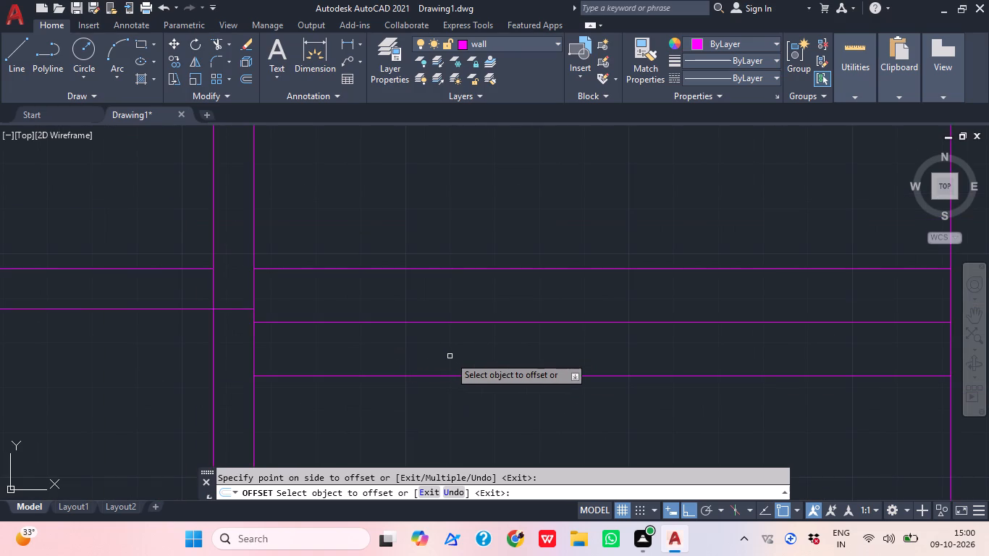
{"action": "middle_click_drag", "start_coordinate": [518, 324], "coordinate": [482, 326]}
{"action": "scroll", "coordinate": [478, 324], "scroll_direction": "down", "scroll_amount": 1}
{"action": "middle_click_drag", "start_coordinate": [482, 326], "coordinate": [474, 322]}
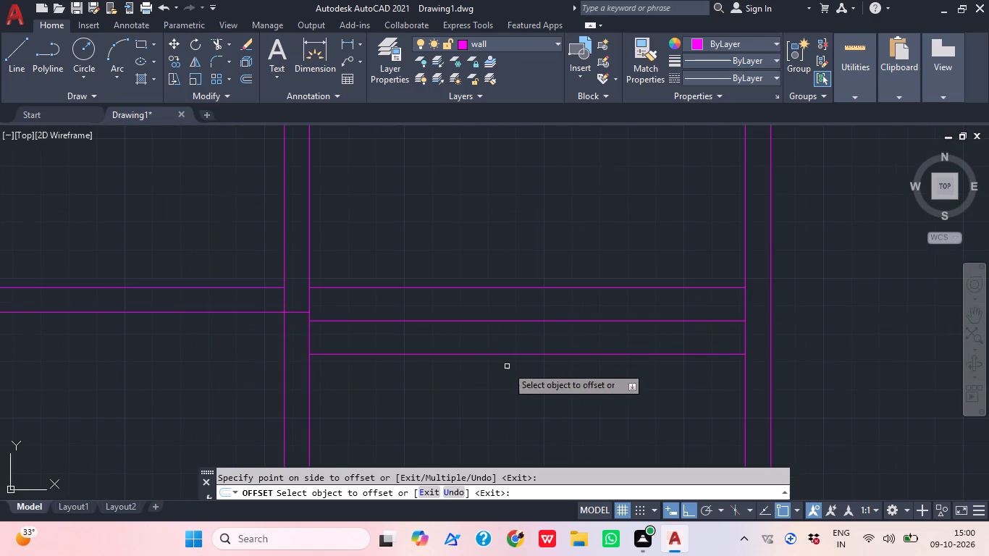
{"action": "key", "text": "space"}
{"action": "key", "text": "space"}
{"action": "key", "text": "space"}
{"action": "left_click", "coordinate": [484, 355]}
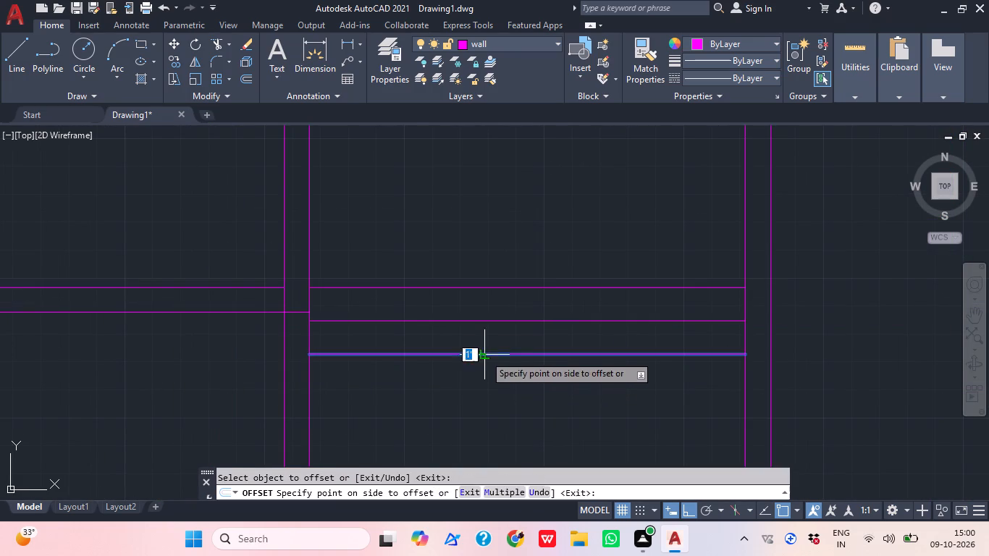
{"action": "left_click", "coordinate": [489, 396]}
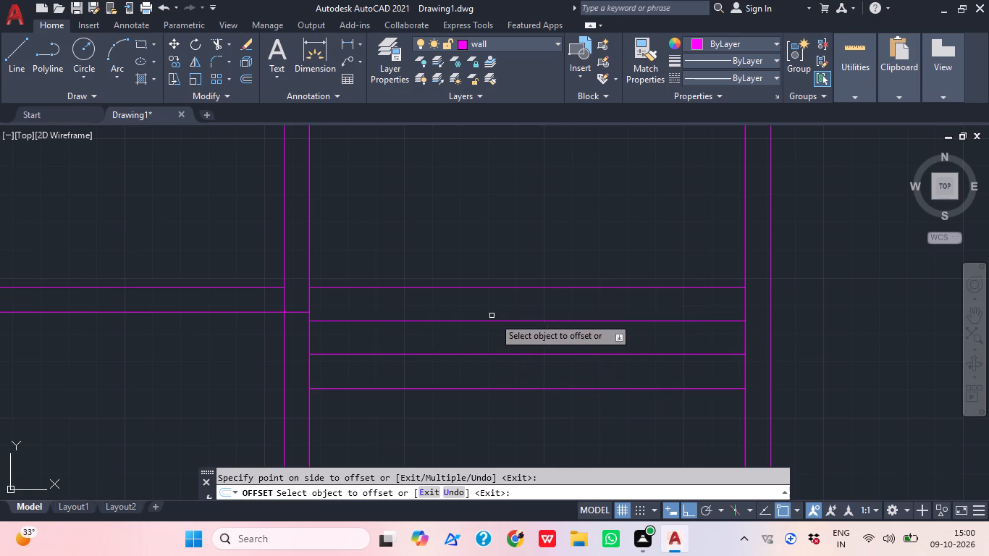
{"action": "scroll", "coordinate": [555, 334], "scroll_direction": "down", "scroll_amount": 1}
{"action": "middle_click_drag", "start_coordinate": [647, 368], "coordinate": [597, 372]}
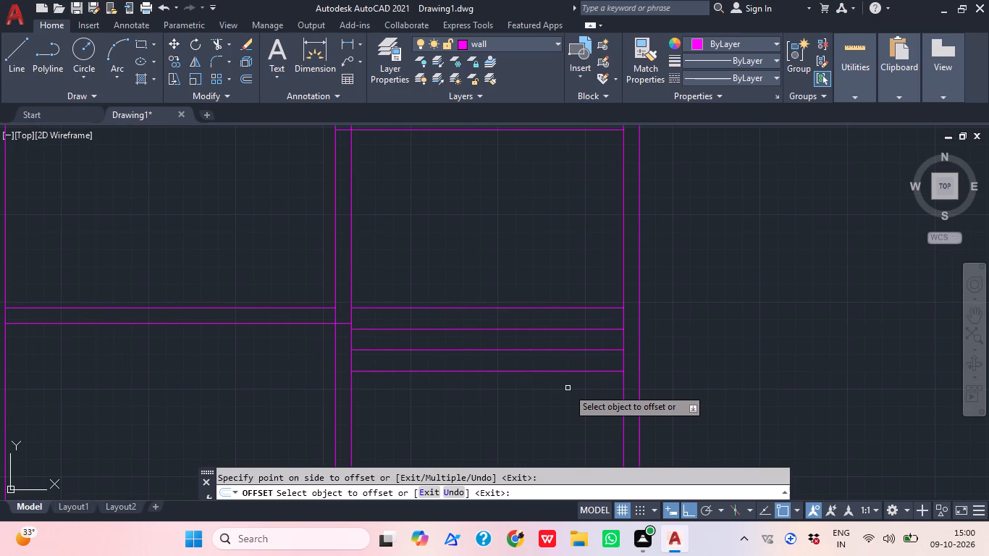
{"action": "middle_click_drag", "start_coordinate": [619, 354], "coordinate": [581, 381]}
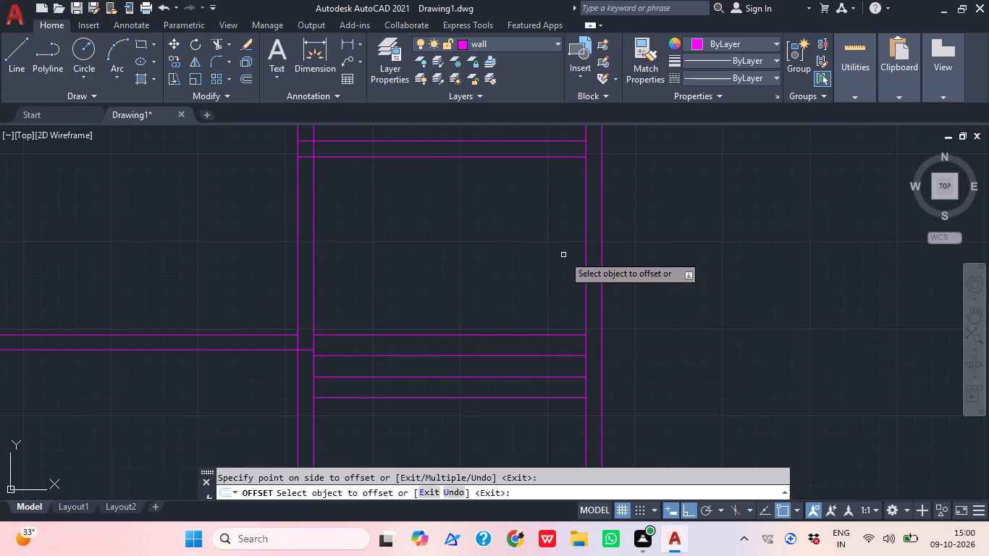
{"action": "middle_click_drag", "start_coordinate": [574, 184], "coordinate": [544, 293]}
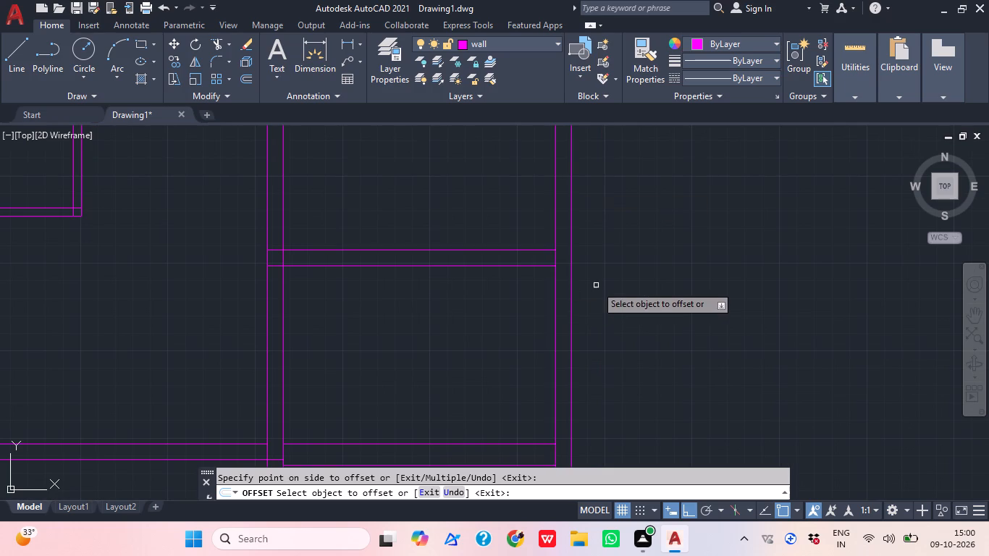
{"action": "key", "text": "Escape"}
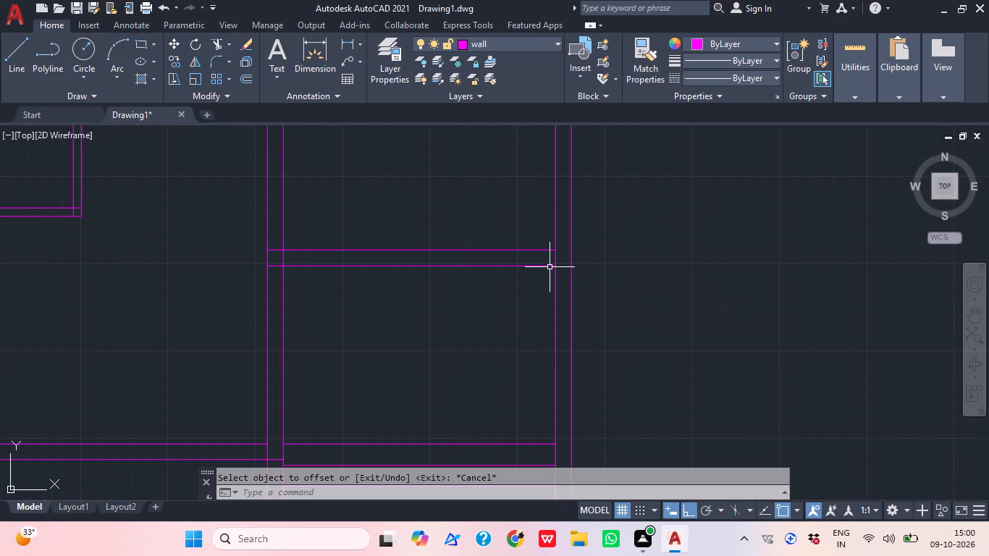
Extend the lower line of the right-hand horizontal partition to the right outer wall's outer line.
{"action": "type", "text": "ex"}
{"action": "key", "text": "space"}
{"action": "left_click", "coordinate": [528, 279]}
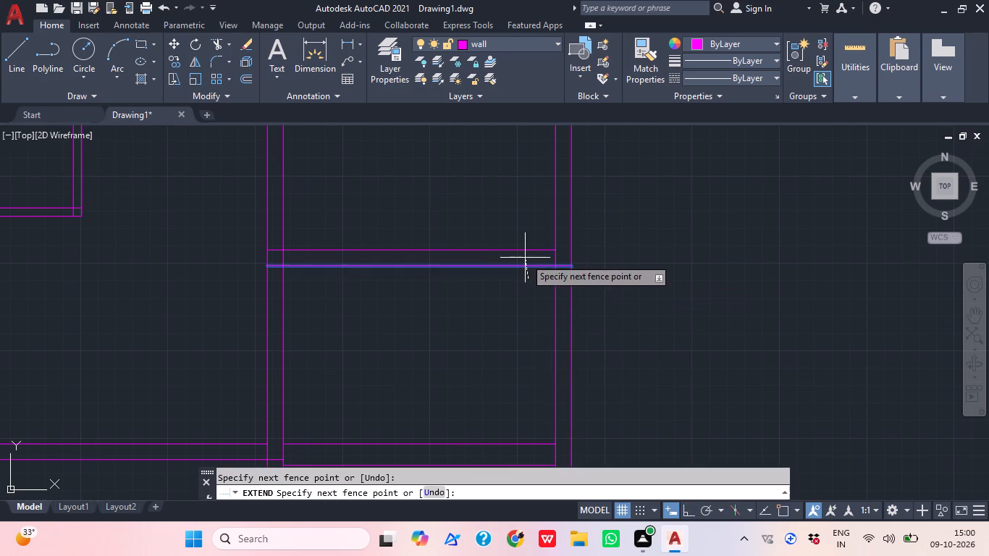
{"action": "left_click", "coordinate": [525, 258]}
{"action": "key", "text": "Escape"}
Trim the right outer wall's inner line between the right-hand horizontal partition and the top step line.
{"action": "type", "text": "tr"}
{"action": "key", "text": "space"}
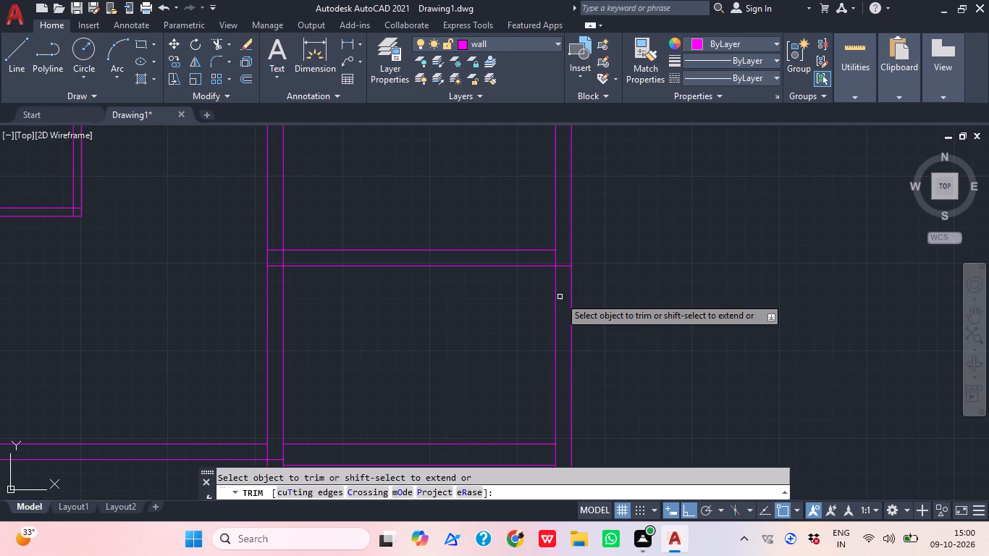
{"action": "left_click", "coordinate": [560, 310]}
{"action": "left_click", "coordinate": [539, 312]}
{"action": "scroll", "coordinate": [601, 265], "scroll_direction": "down", "scroll_amount": 1}
{"action": "middle_click", "coordinate": [603, 258]}
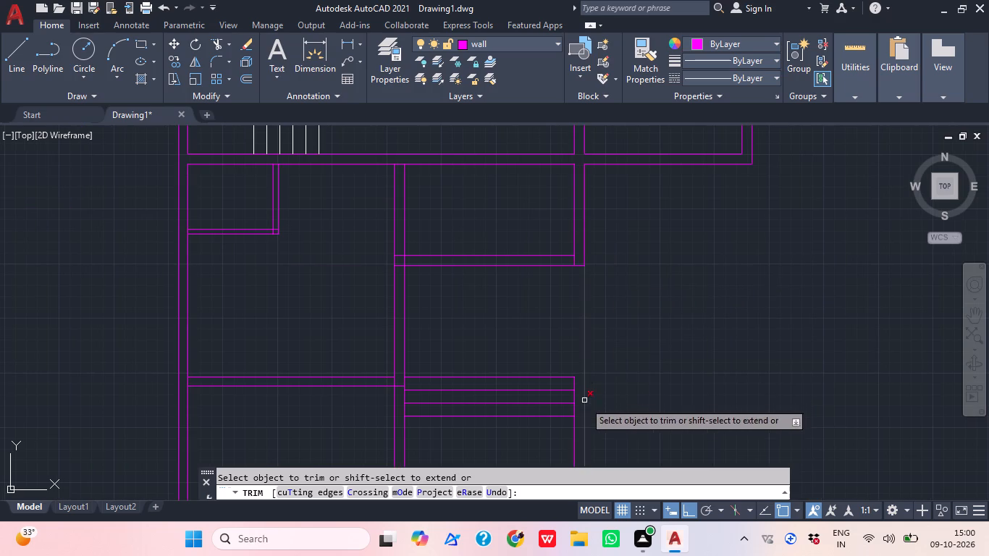
{"action": "middle_click_drag", "start_coordinate": [578, 422], "coordinate": [573, 381]}
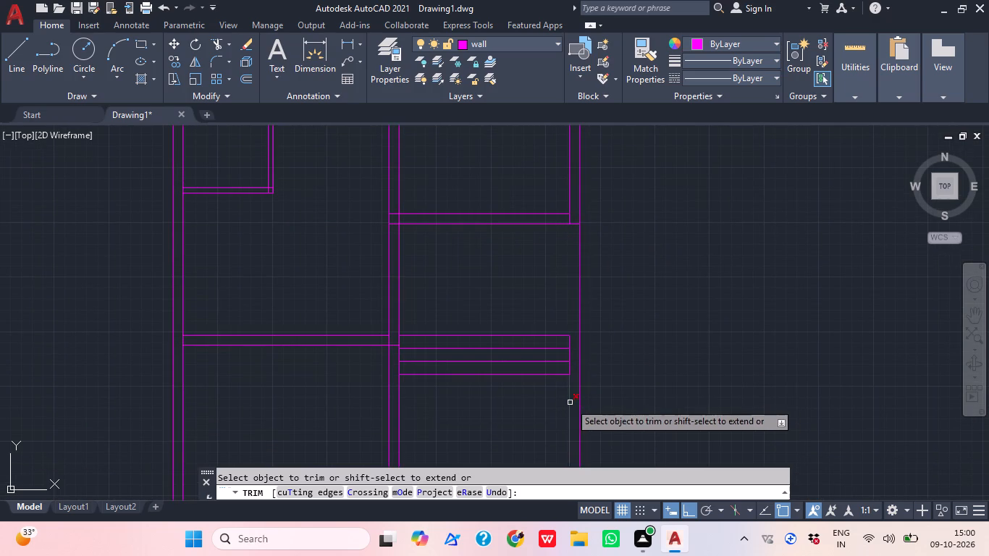
{"action": "key", "text": "Escape"}
Extend the four horizontal step lines to the right outer wall's outer line.
{"action": "type", "text": "ex"}
{"action": "key", "text": "space"}
{"action": "left_click_drag", "start_coordinate": [539, 404], "coordinate": [537, 391]}
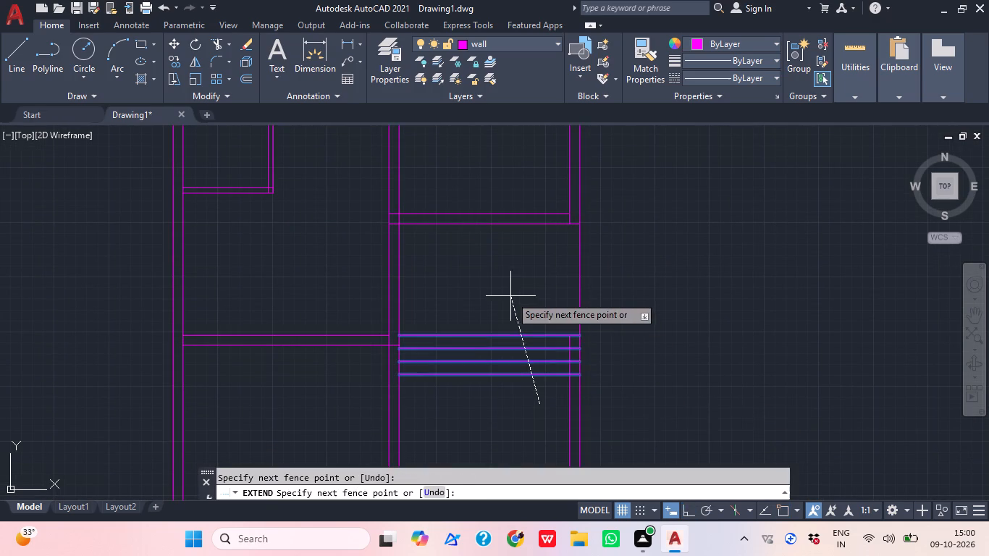
{"action": "left_click", "coordinate": [510, 296]}
{"action": "key", "text": "Escape"}
Erase the leftover inner line of the right outer wall beside and below the steps.
{"action": "left_click", "coordinate": [573, 419]}
{"action": "left_click", "coordinate": [556, 409]}
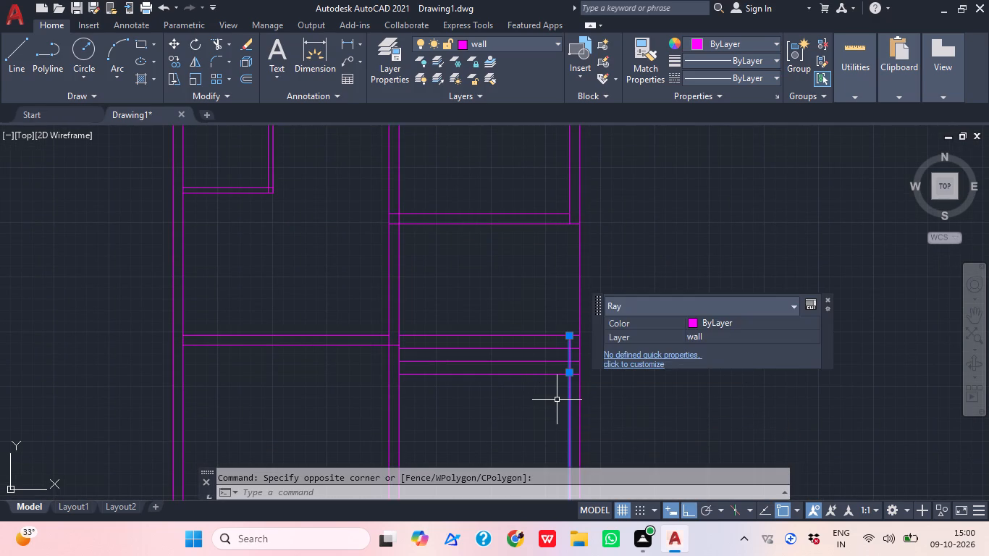
{"action": "key", "text": "Delete"}
Trim the right outer wall's remaining line below the lowest step line.
{"action": "middle_click_drag", "start_coordinate": [607, 370], "coordinate": [501, 379]}
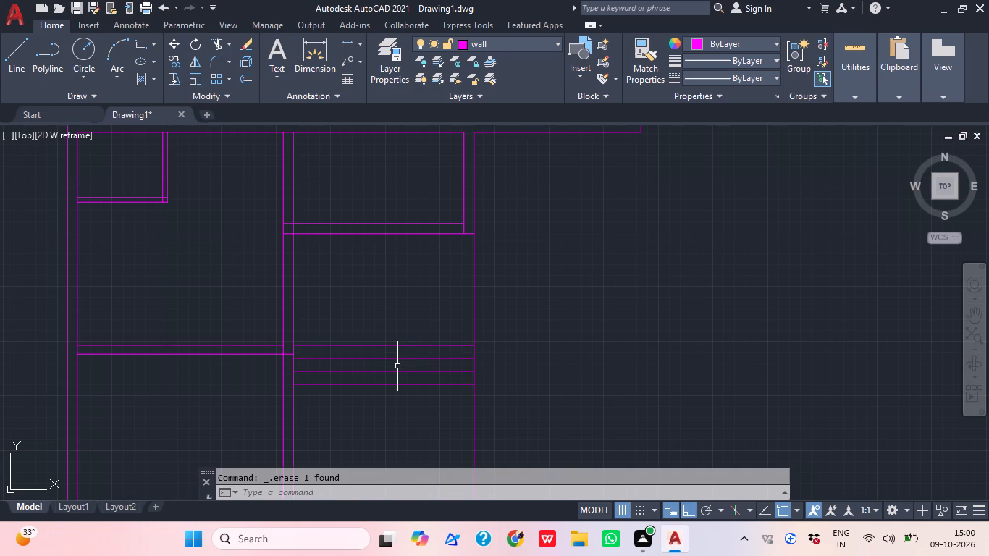
{"action": "middle_click_drag", "start_coordinate": [474, 476], "coordinate": [417, 424]}
{"action": "middle_click_drag", "start_coordinate": [411, 384], "coordinate": [415, 376]}
{"action": "middle_click", "coordinate": [415, 400]}
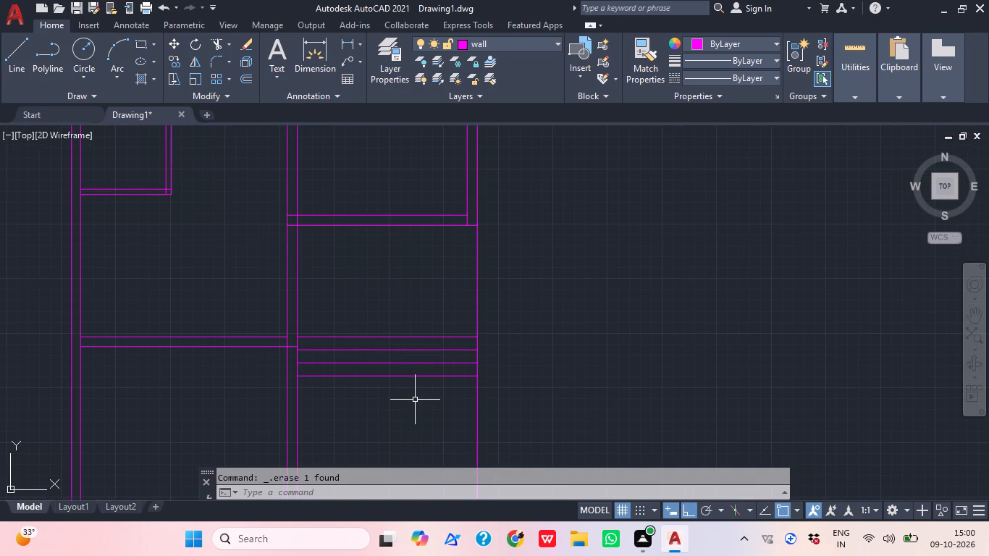
{"action": "key", "text": "t"}
{"action": "type", "text": "r"}
{"action": "key", "text": "space"}
{"action": "left_click", "coordinate": [530, 392]}
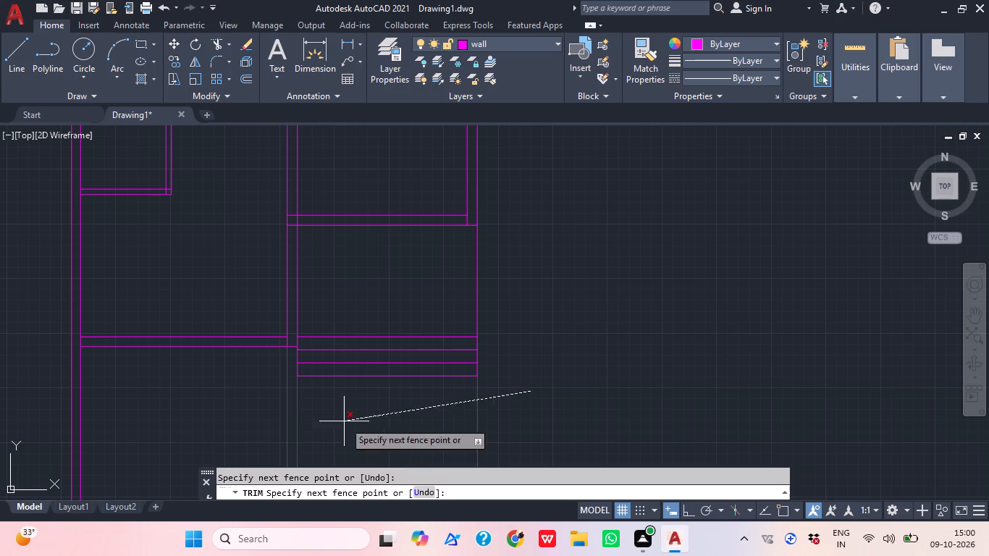
{"action": "left_click", "coordinate": [459, 428]}
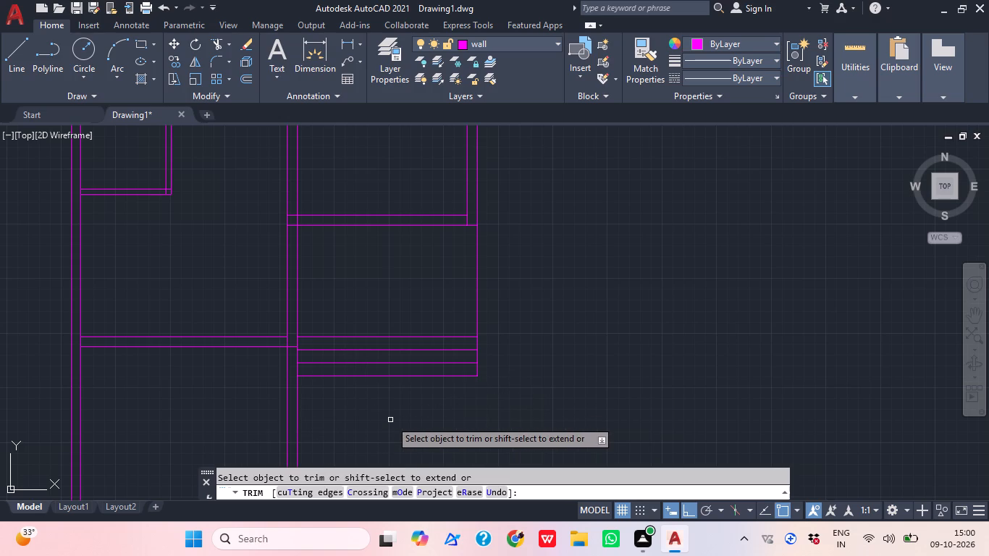
{"action": "key", "text": "Escape"}
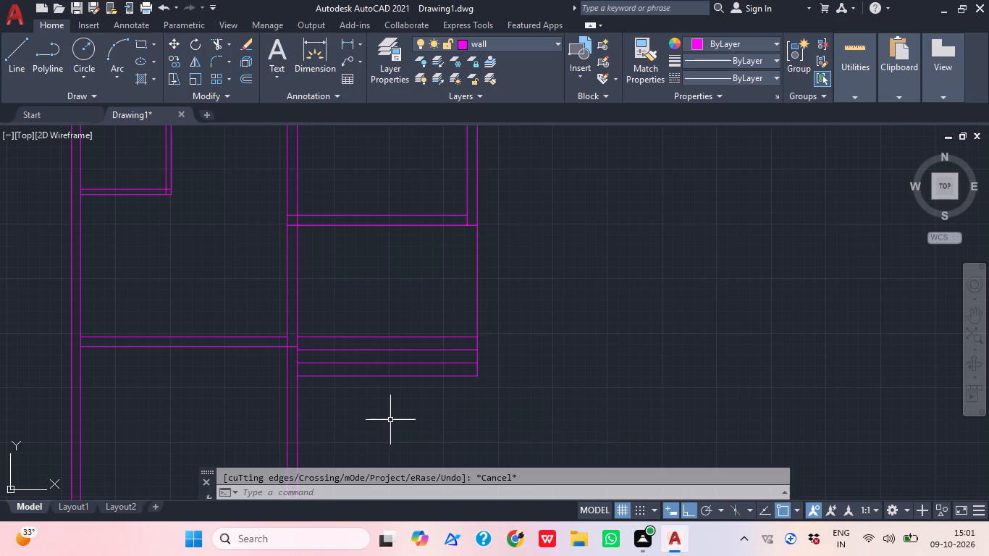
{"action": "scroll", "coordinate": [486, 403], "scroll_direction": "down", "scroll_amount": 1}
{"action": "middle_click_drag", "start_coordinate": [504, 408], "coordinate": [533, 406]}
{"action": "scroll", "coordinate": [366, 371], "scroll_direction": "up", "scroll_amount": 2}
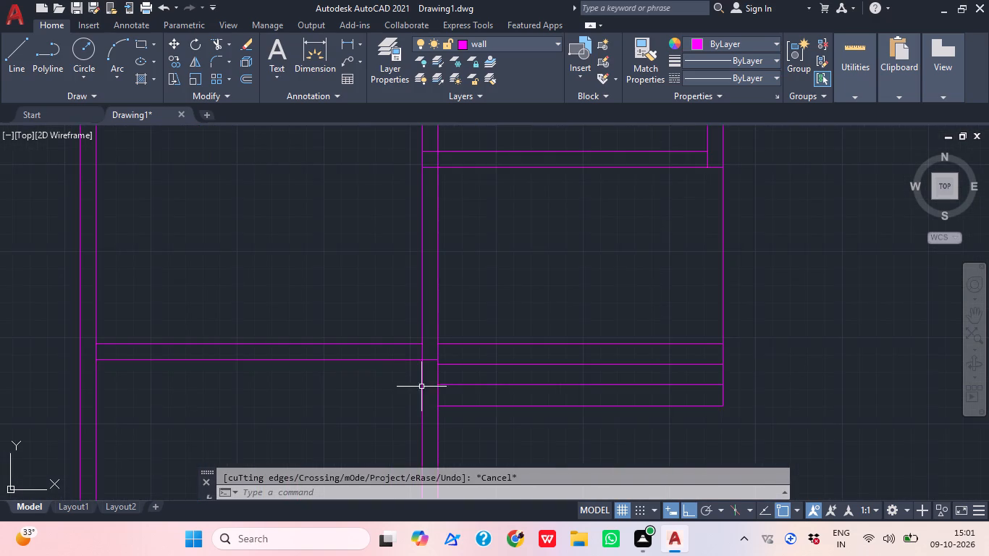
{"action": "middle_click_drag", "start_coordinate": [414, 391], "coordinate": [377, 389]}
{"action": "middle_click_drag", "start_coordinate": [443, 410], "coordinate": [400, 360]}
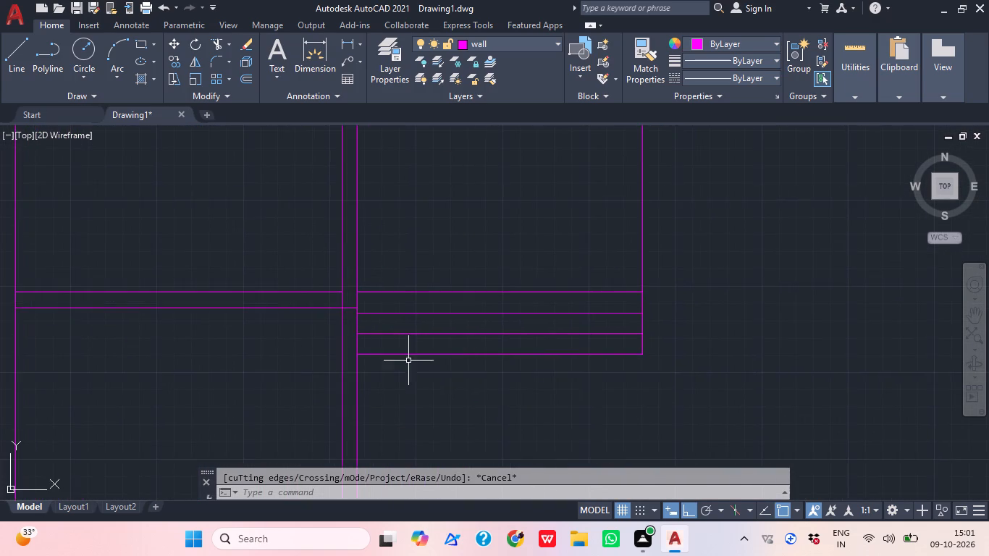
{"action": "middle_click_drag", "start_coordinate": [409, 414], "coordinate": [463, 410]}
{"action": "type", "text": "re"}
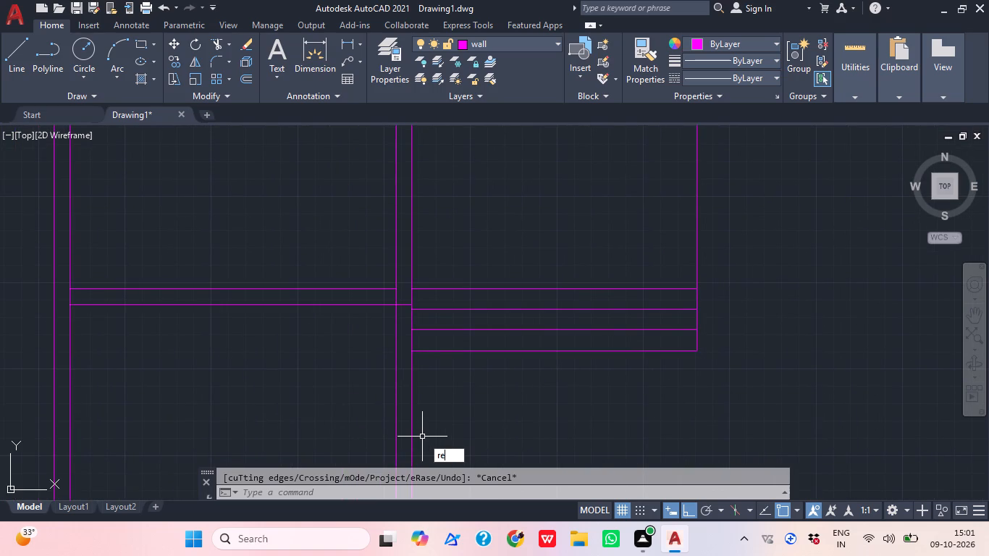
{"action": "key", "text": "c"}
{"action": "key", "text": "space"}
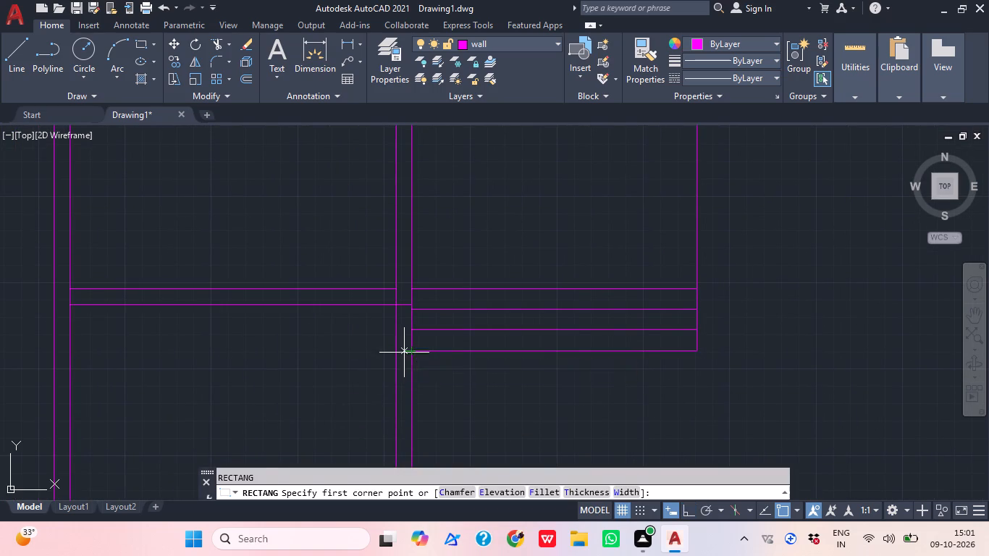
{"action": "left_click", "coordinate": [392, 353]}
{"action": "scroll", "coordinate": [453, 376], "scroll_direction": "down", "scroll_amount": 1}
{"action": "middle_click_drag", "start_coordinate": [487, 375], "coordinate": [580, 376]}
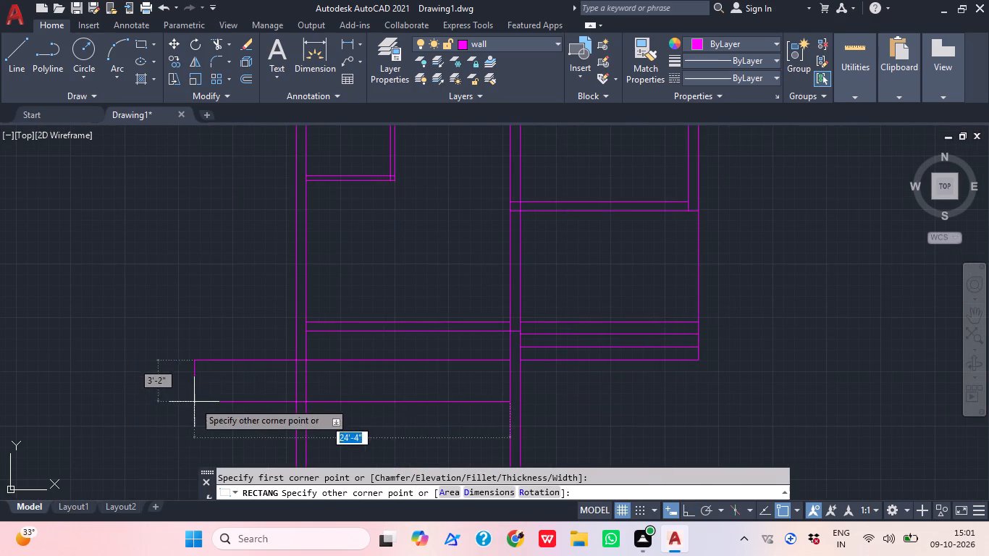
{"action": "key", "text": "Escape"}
Extend the lowest step line leftward across the middle vertical wall to the left outer wall's outer line.
{"action": "type", "text": "ex"}
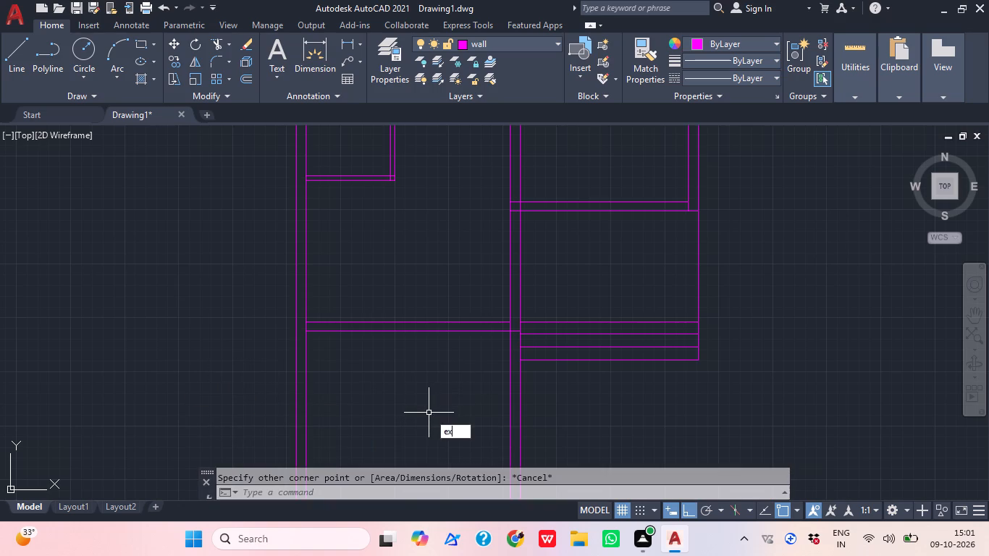
{"action": "key", "text": "space"}
{"action": "left_click", "coordinate": [534, 366]}
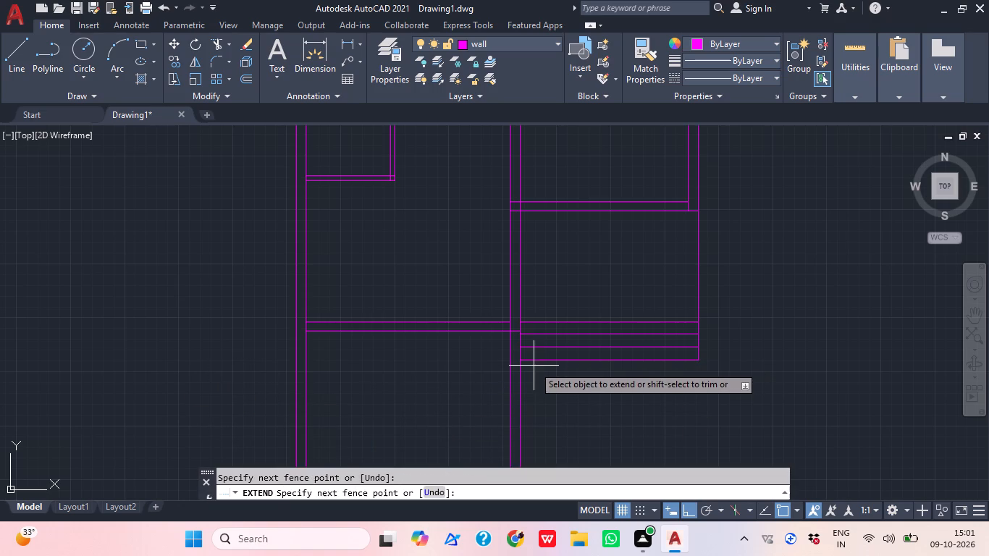
{"action": "left_click", "coordinate": [540, 354]}
{"action": "left_click", "coordinate": [533, 366]}
{"action": "left_click", "coordinate": [535, 353]}
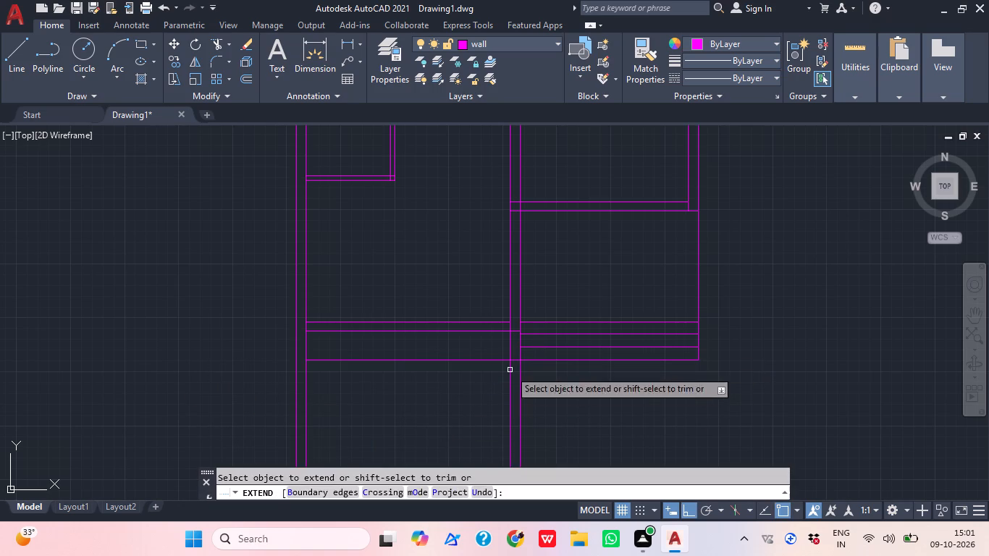
{"action": "left_click", "coordinate": [390, 403]}
{"action": "left_click", "coordinate": [388, 353]}
{"action": "key", "text": "Escape"}
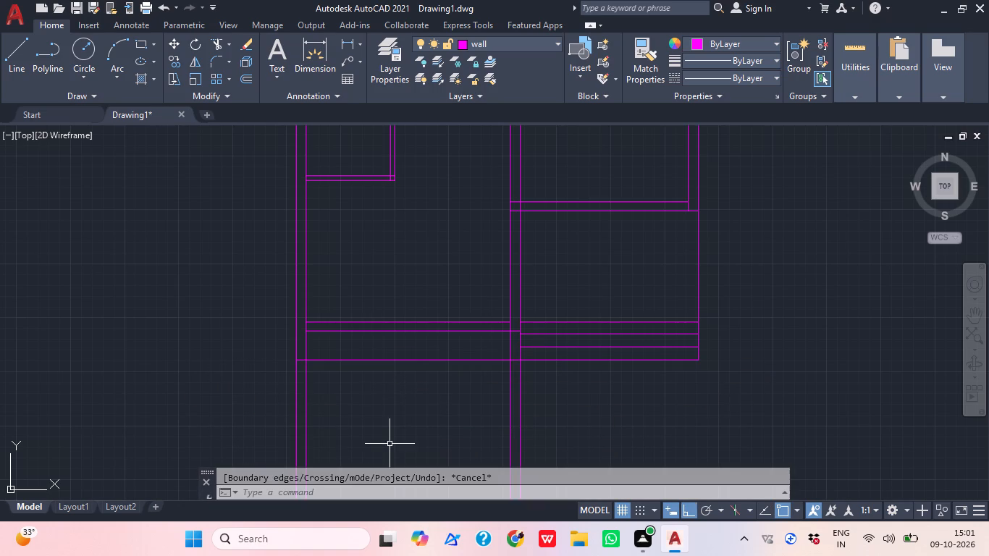
Trim the left outer wall and middle vertical wall lines below the extended bottom line.
{"action": "key", "text": "t"}
{"action": "type", "text": "r"}
{"action": "key", "text": "space"}
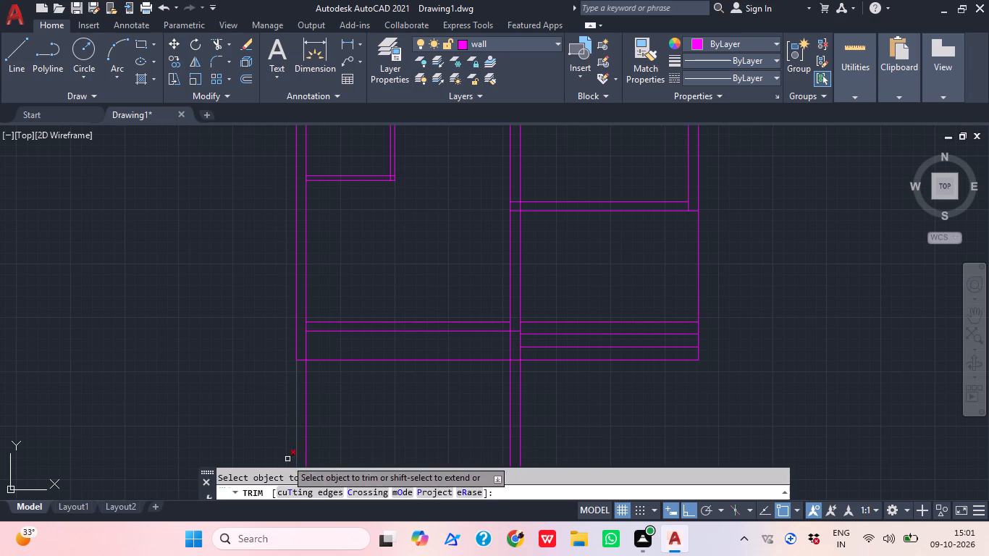
{"action": "left_click", "coordinate": [285, 428]}
{"action": "left_click", "coordinate": [639, 403]}
{"action": "scroll", "coordinate": [796, 323], "scroll_direction": "down", "scroll_amount": 1}
{"action": "middle_click_drag", "start_coordinate": [778, 331], "coordinate": [566, 421]}
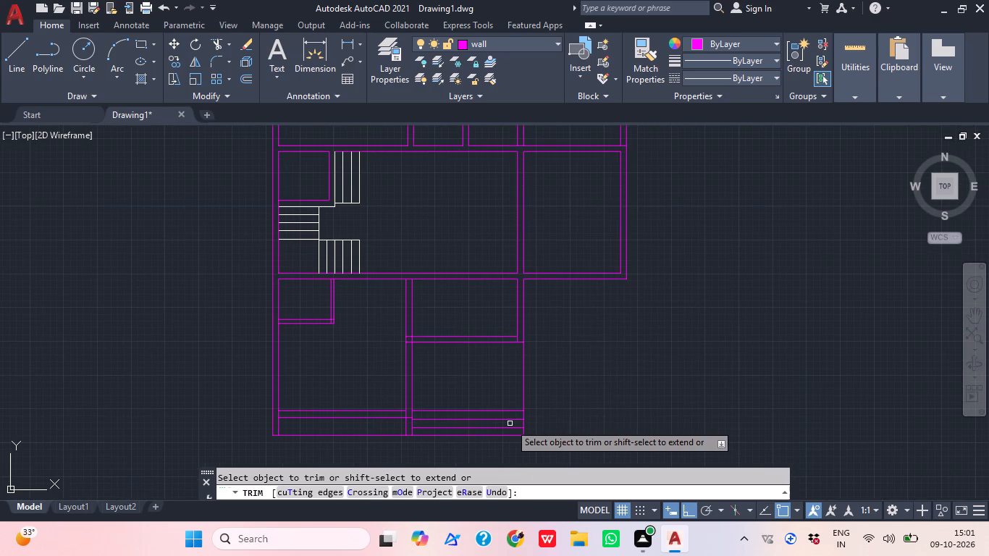
{"action": "key", "text": "Escape"}
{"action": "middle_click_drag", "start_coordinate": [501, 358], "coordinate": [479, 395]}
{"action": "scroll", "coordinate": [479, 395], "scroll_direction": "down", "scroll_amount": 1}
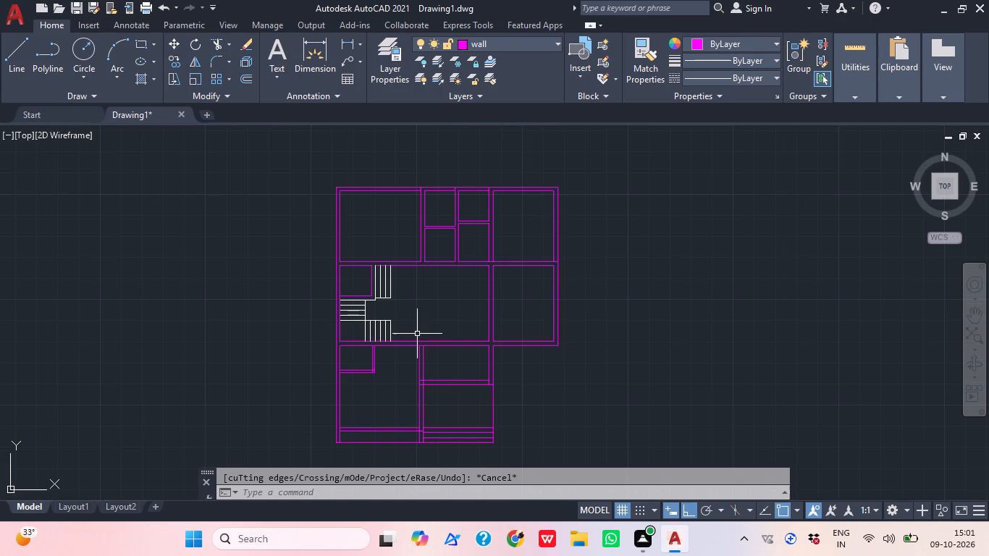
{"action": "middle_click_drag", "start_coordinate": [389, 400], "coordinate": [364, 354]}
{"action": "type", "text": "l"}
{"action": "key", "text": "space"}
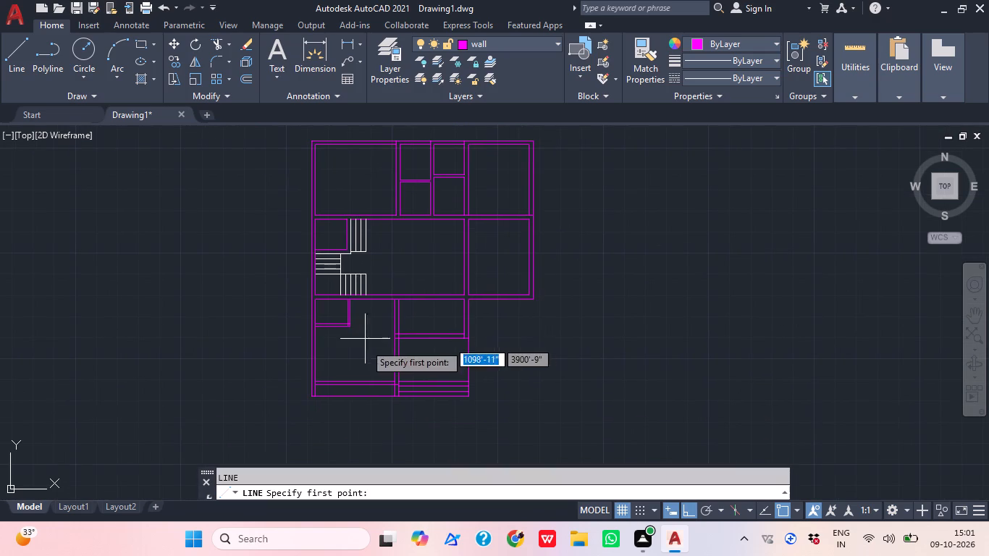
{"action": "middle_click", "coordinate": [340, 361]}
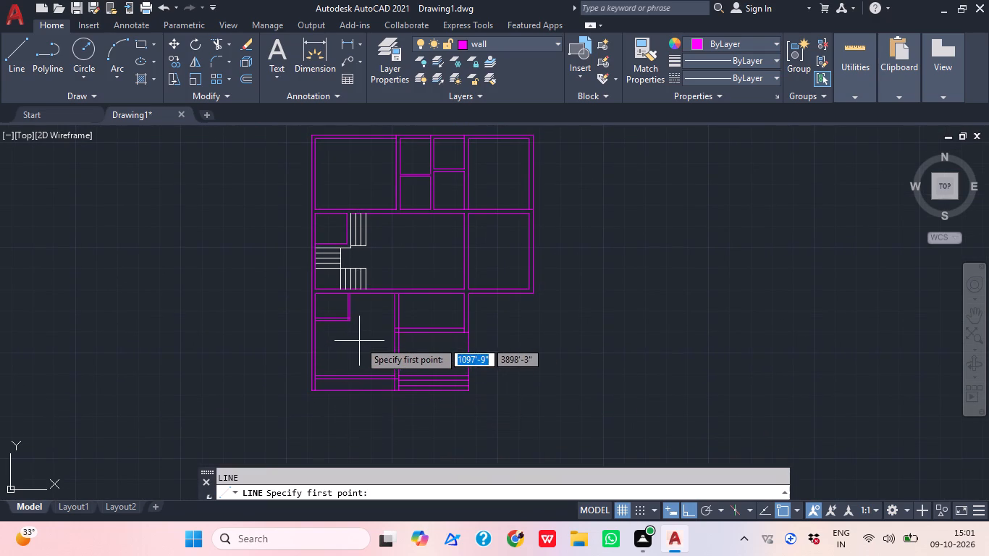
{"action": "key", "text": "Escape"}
Draw a rectangle about 6' by 1'-6" in the lower right inner corner of the plan's upper right room.
{"action": "middle_click_drag", "start_coordinate": [386, 337], "coordinate": [323, 337]}
{"action": "middle_click_drag", "start_coordinate": [383, 337], "coordinate": [337, 343]}
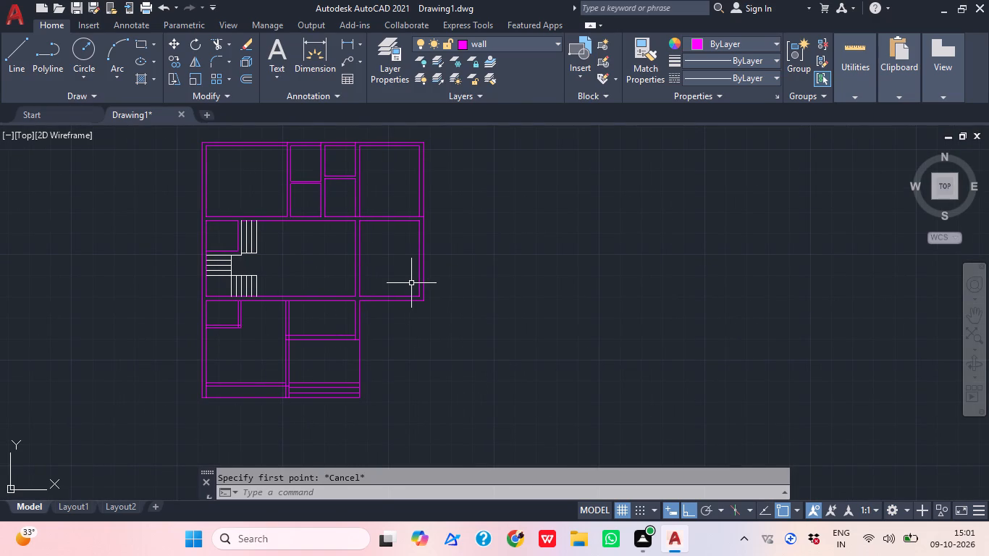
{"action": "scroll", "coordinate": [353, 227], "scroll_direction": "up", "scroll_amount": 2}
{"action": "middle_click_drag", "start_coordinate": [368, 222], "coordinate": [345, 259]}
{"action": "middle_click_drag", "start_coordinate": [453, 423], "coordinate": [429, 423]}
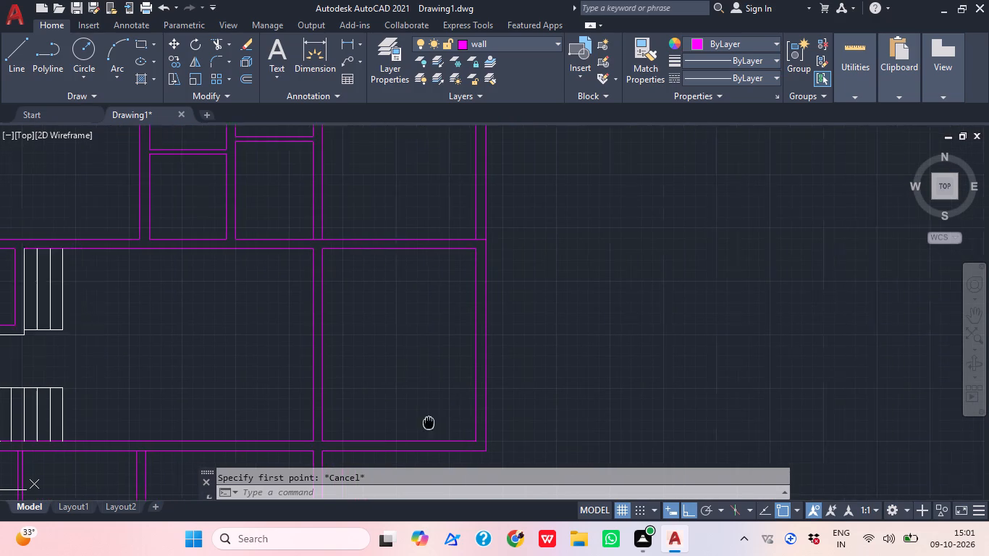
{"action": "middle_click_drag", "start_coordinate": [429, 423], "coordinate": [393, 408]}
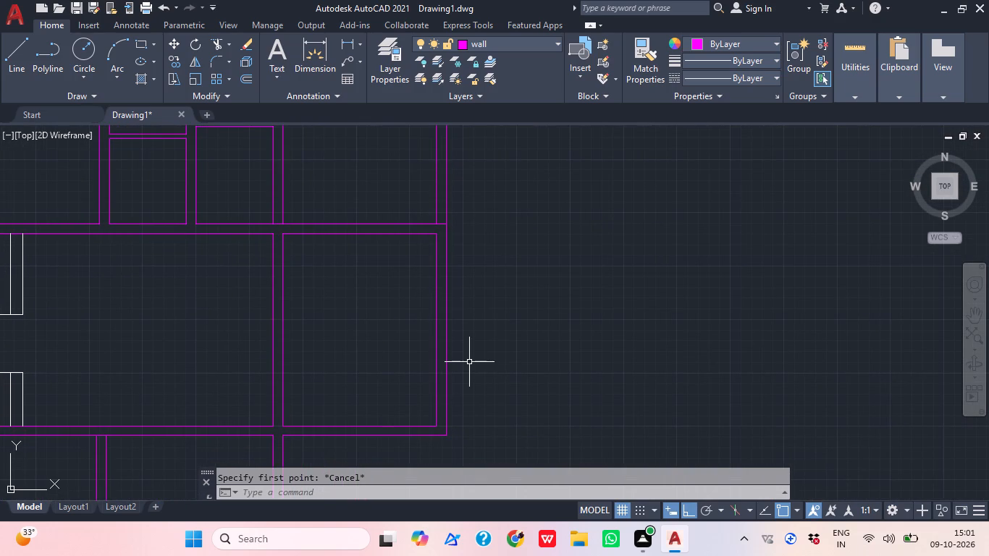
{"action": "middle_click_drag", "start_coordinate": [420, 346], "coordinate": [385, 361]}
{"action": "key", "text": "r"}
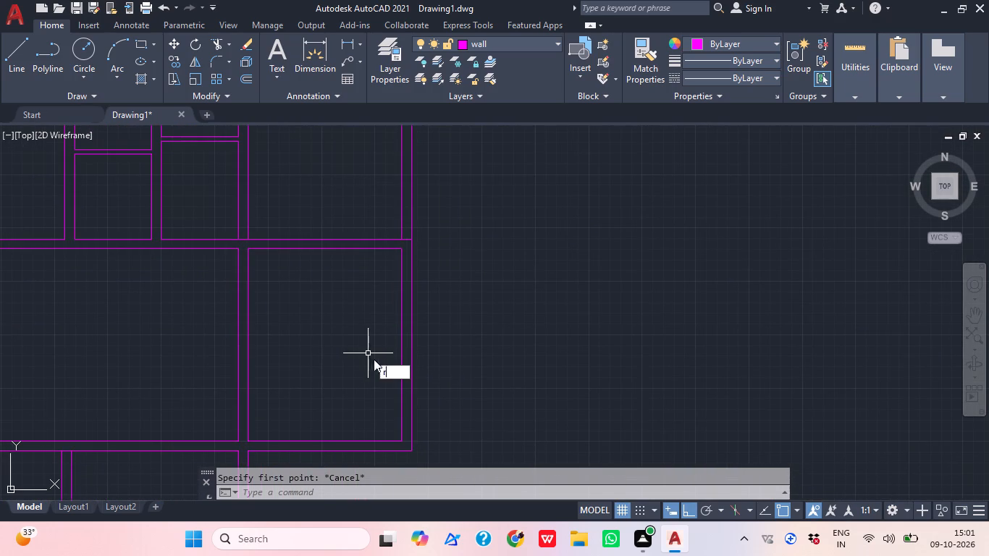
{"action": "type", "text": "ec"}
{"action": "key", "text": "space"}
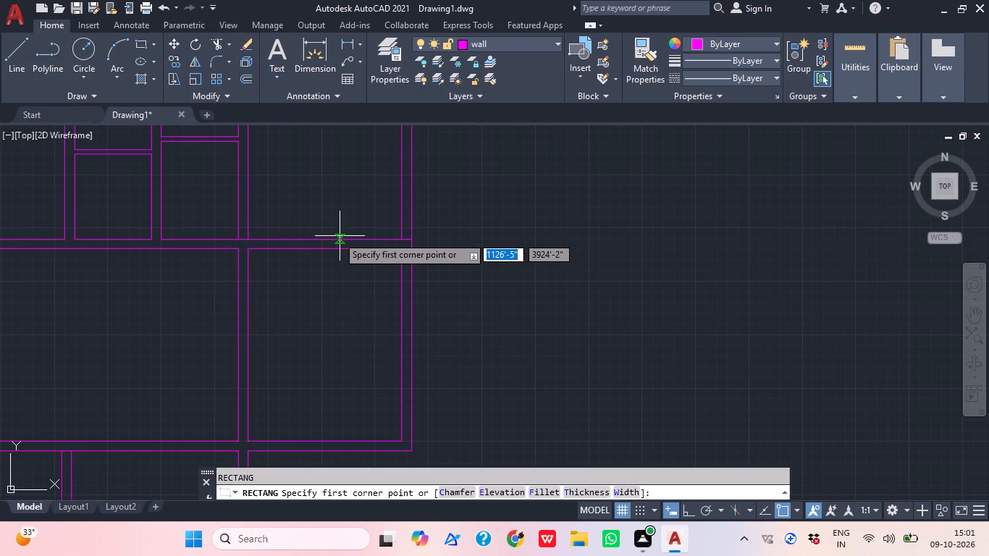
{"action": "left_click", "coordinate": [324, 236]}
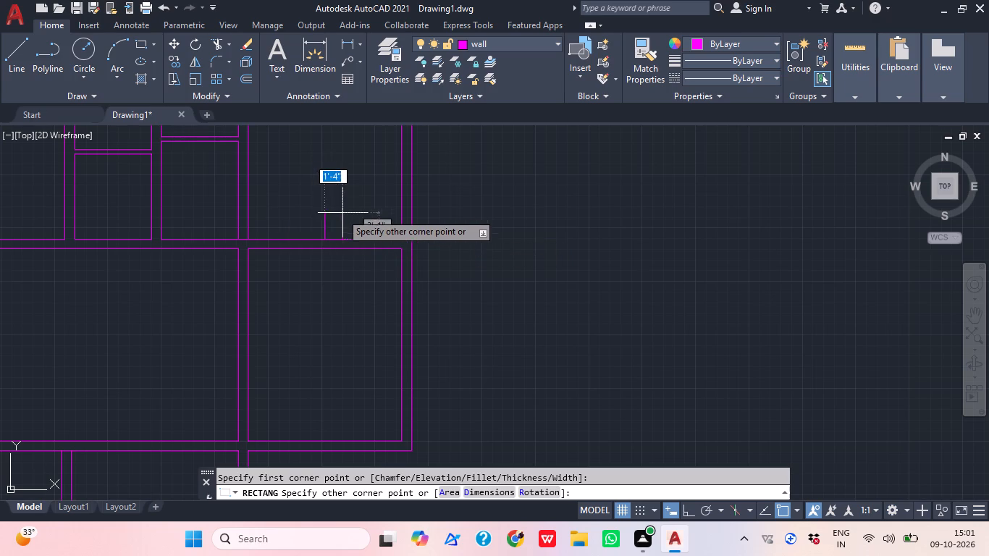
{"action": "scroll", "coordinate": [395, 221], "scroll_direction": "up", "scroll_amount": 1}
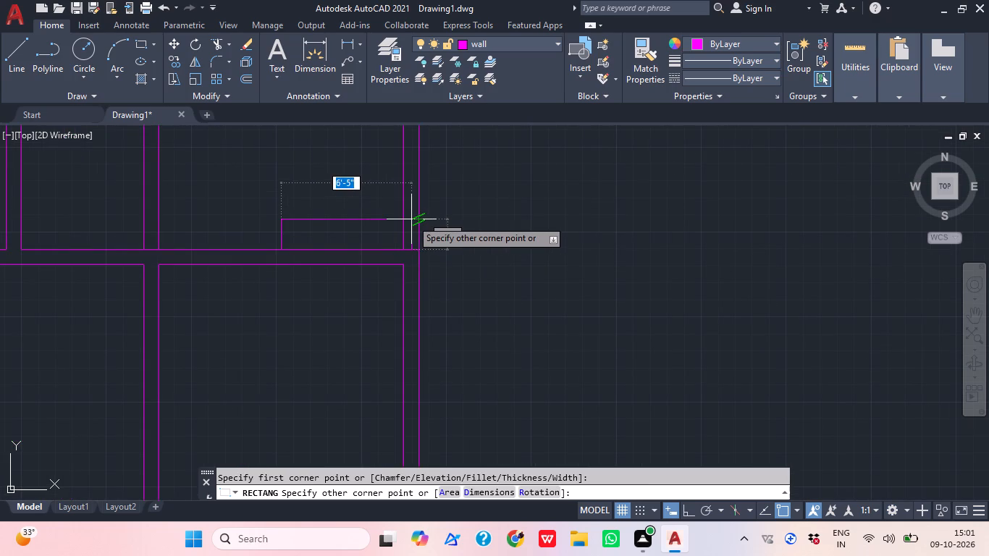
{"action": "scroll", "coordinate": [413, 219], "scroll_direction": "up", "scroll_amount": 2}
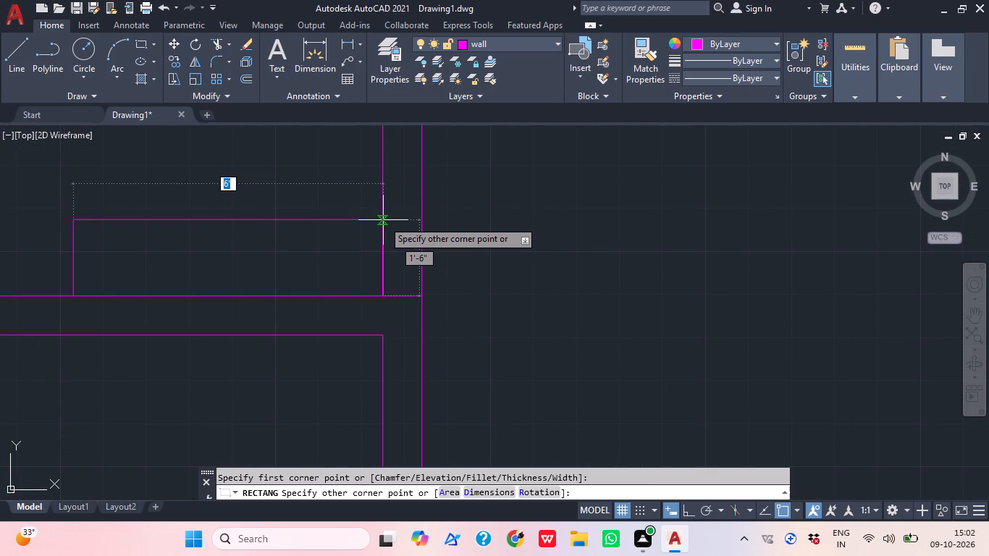
{"action": "left_click", "coordinate": [381, 220]}
{"action": "scroll", "coordinate": [574, 168], "scroll_direction": "down", "scroll_amount": 2}
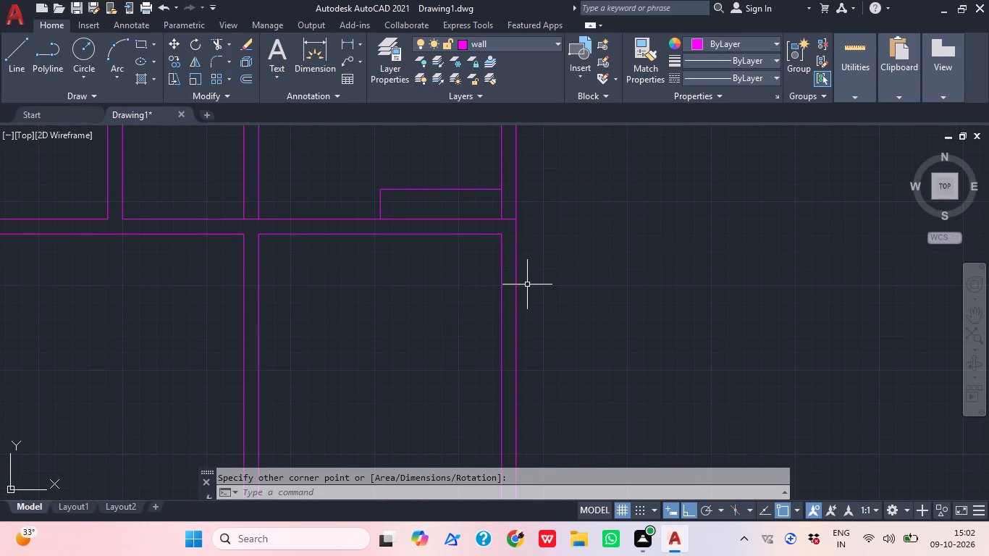
{"action": "type", "text": "re"}
{"action": "key", "text": "Escape"}
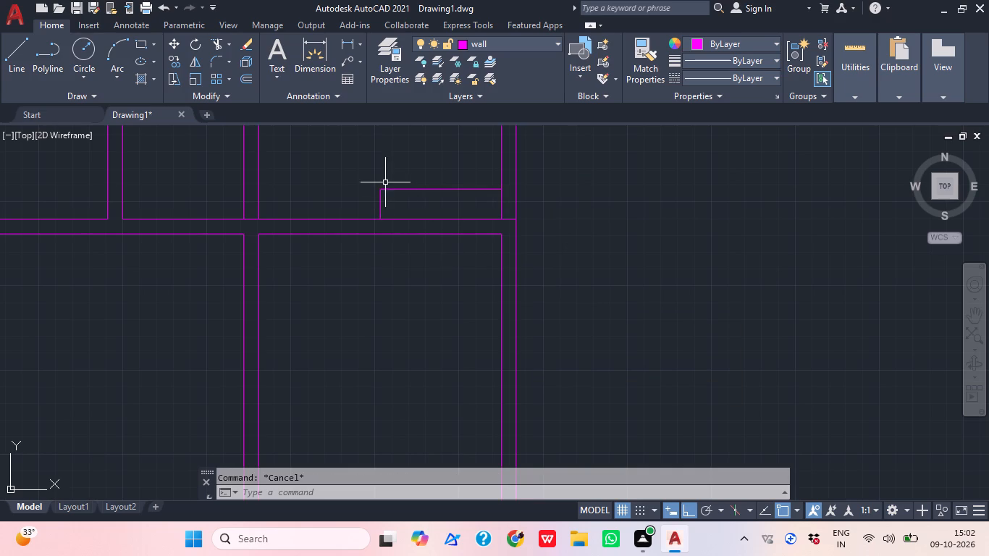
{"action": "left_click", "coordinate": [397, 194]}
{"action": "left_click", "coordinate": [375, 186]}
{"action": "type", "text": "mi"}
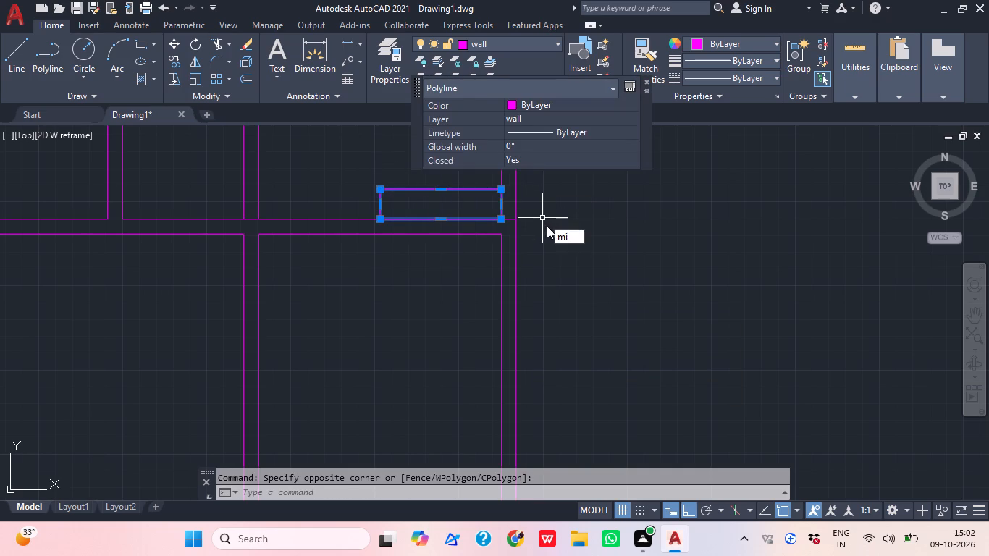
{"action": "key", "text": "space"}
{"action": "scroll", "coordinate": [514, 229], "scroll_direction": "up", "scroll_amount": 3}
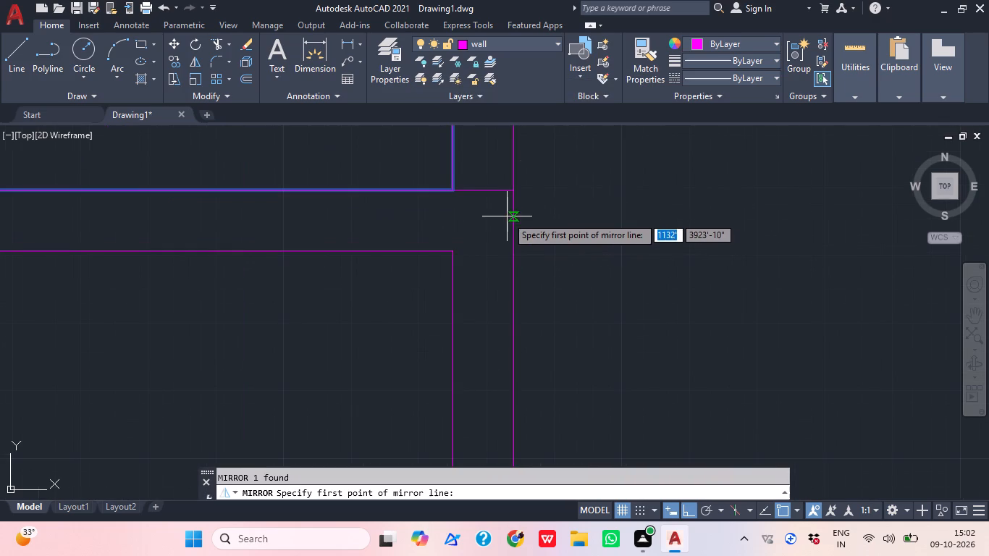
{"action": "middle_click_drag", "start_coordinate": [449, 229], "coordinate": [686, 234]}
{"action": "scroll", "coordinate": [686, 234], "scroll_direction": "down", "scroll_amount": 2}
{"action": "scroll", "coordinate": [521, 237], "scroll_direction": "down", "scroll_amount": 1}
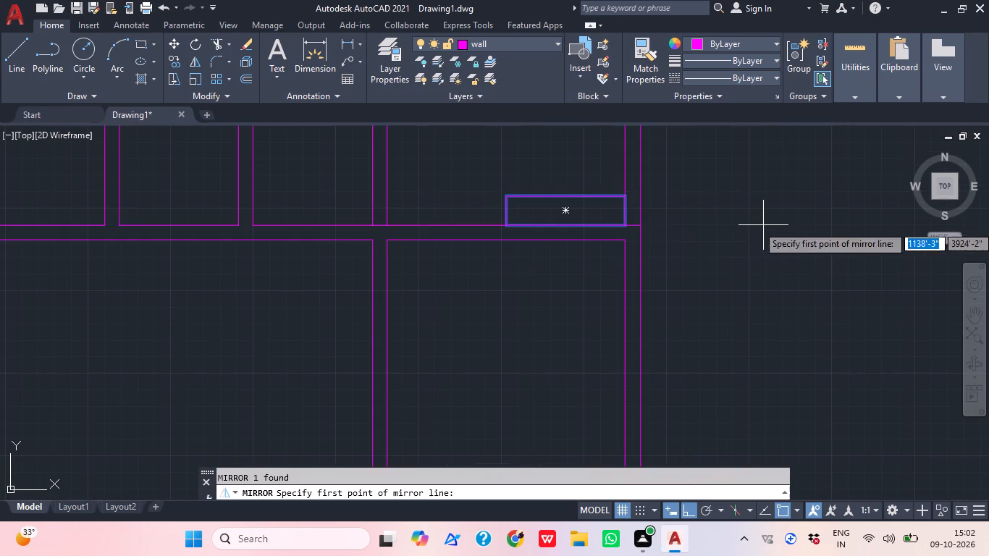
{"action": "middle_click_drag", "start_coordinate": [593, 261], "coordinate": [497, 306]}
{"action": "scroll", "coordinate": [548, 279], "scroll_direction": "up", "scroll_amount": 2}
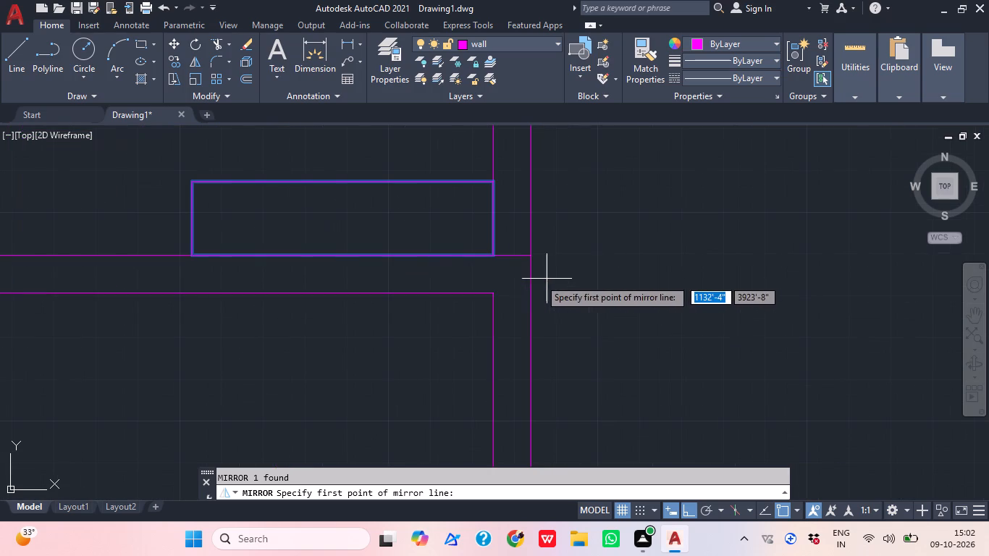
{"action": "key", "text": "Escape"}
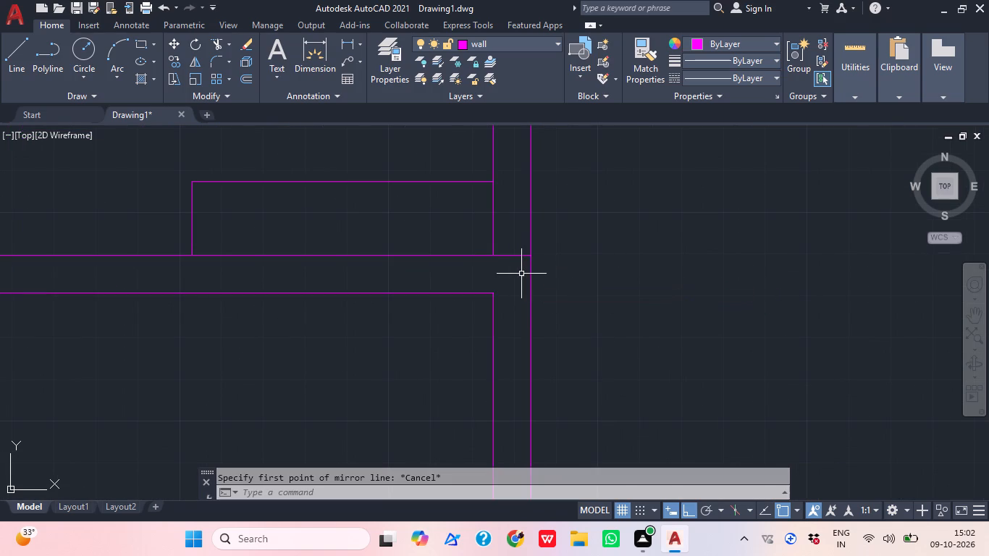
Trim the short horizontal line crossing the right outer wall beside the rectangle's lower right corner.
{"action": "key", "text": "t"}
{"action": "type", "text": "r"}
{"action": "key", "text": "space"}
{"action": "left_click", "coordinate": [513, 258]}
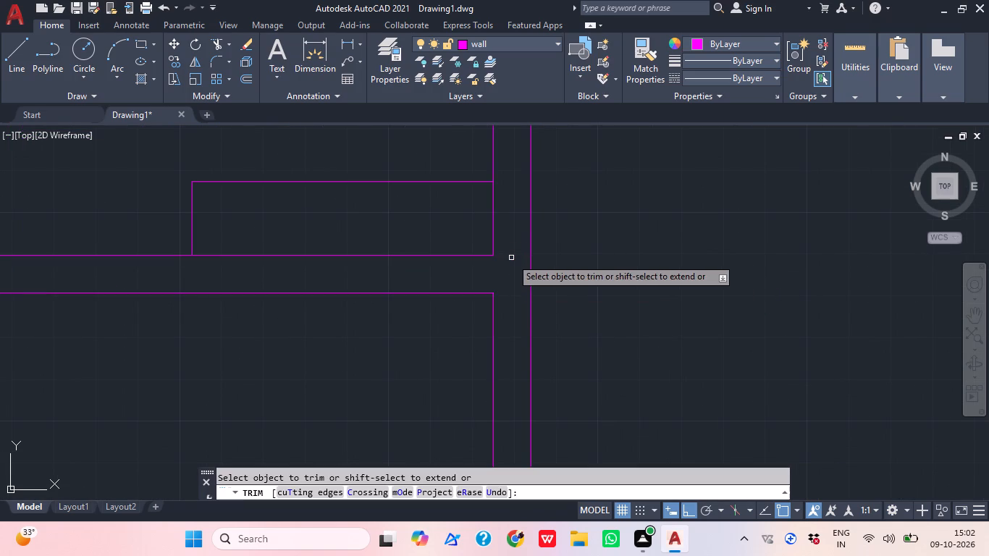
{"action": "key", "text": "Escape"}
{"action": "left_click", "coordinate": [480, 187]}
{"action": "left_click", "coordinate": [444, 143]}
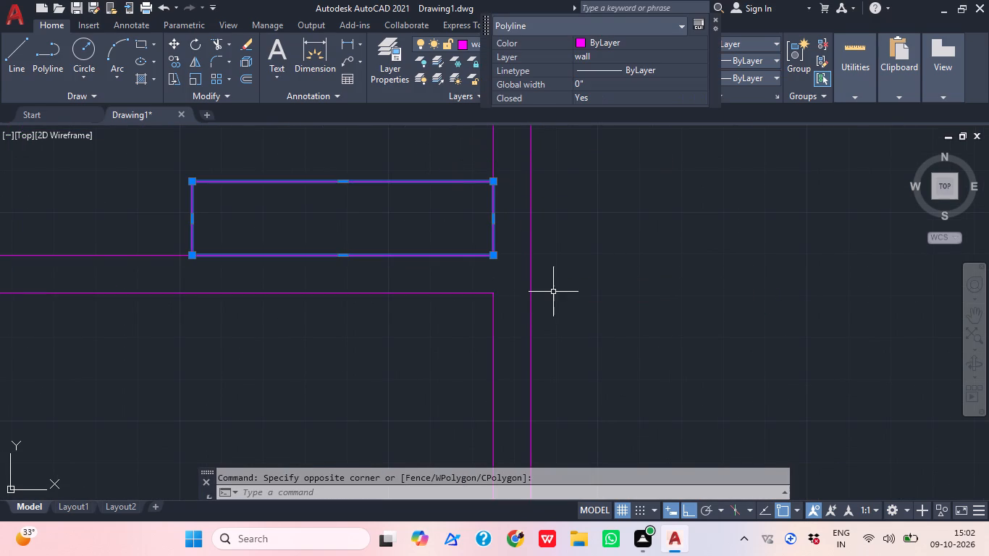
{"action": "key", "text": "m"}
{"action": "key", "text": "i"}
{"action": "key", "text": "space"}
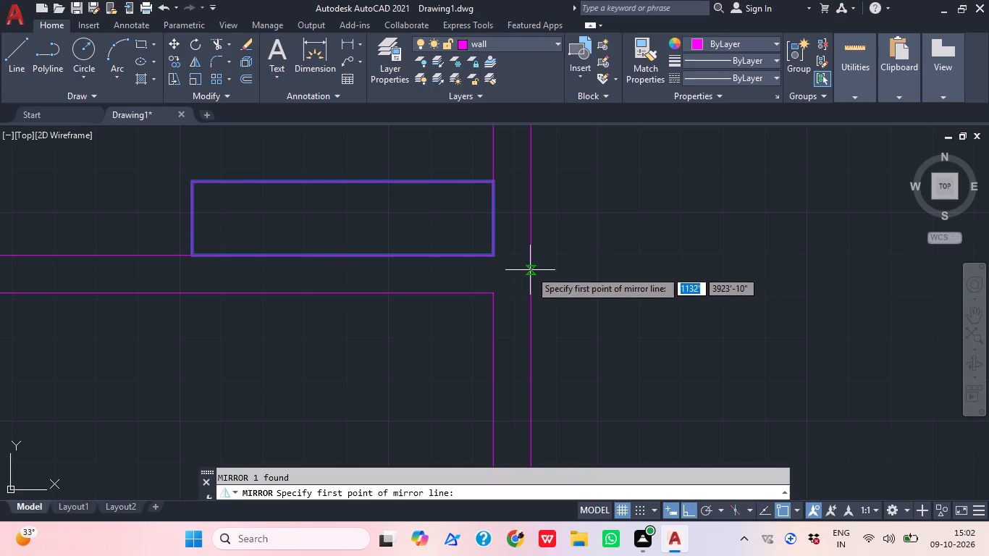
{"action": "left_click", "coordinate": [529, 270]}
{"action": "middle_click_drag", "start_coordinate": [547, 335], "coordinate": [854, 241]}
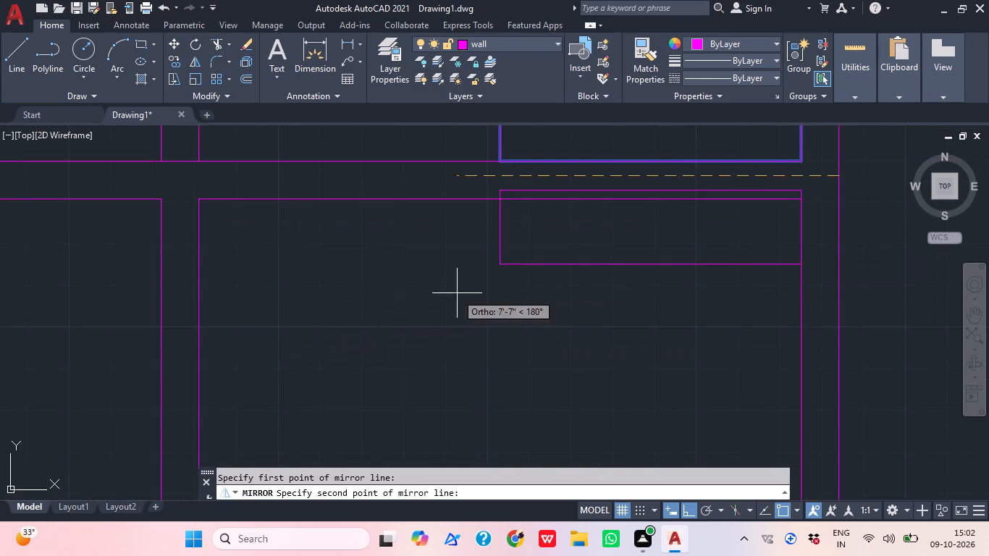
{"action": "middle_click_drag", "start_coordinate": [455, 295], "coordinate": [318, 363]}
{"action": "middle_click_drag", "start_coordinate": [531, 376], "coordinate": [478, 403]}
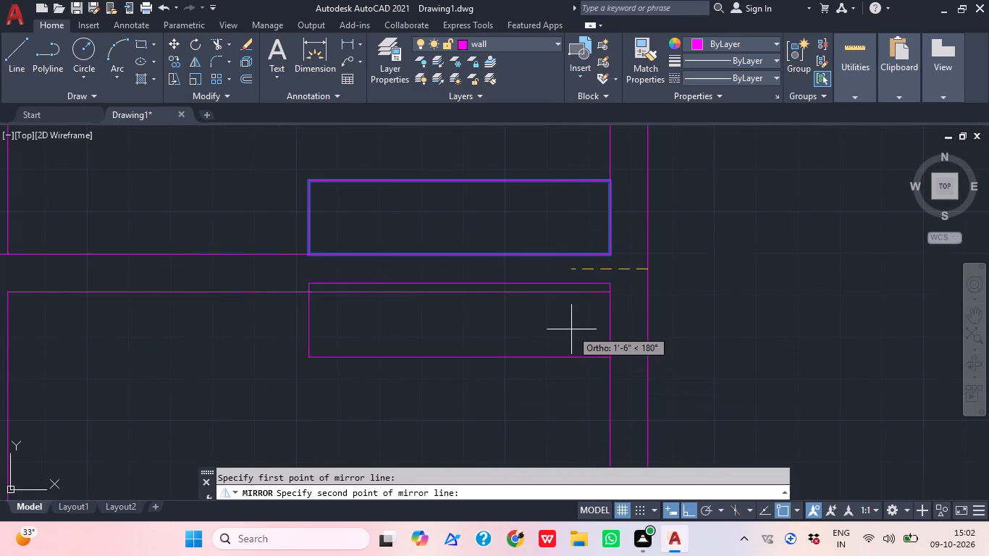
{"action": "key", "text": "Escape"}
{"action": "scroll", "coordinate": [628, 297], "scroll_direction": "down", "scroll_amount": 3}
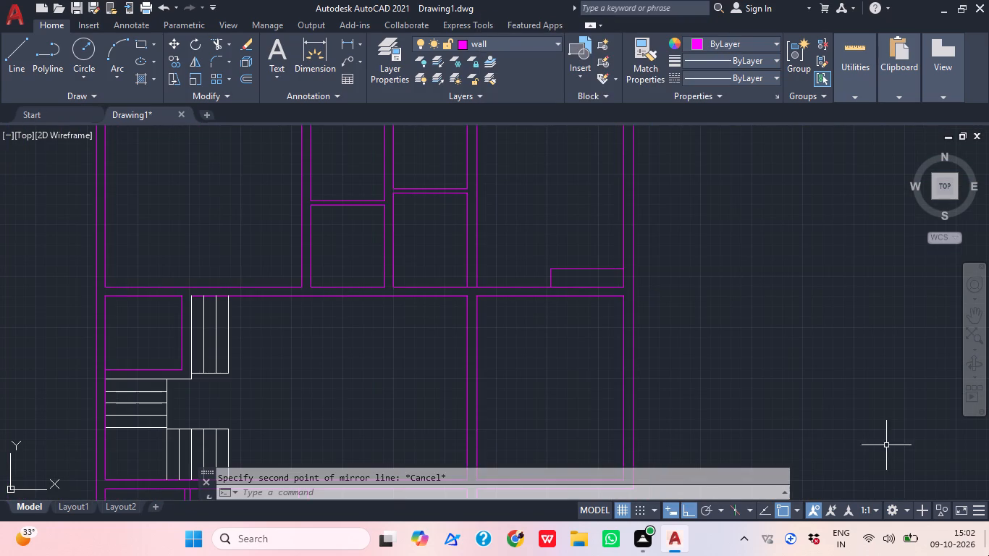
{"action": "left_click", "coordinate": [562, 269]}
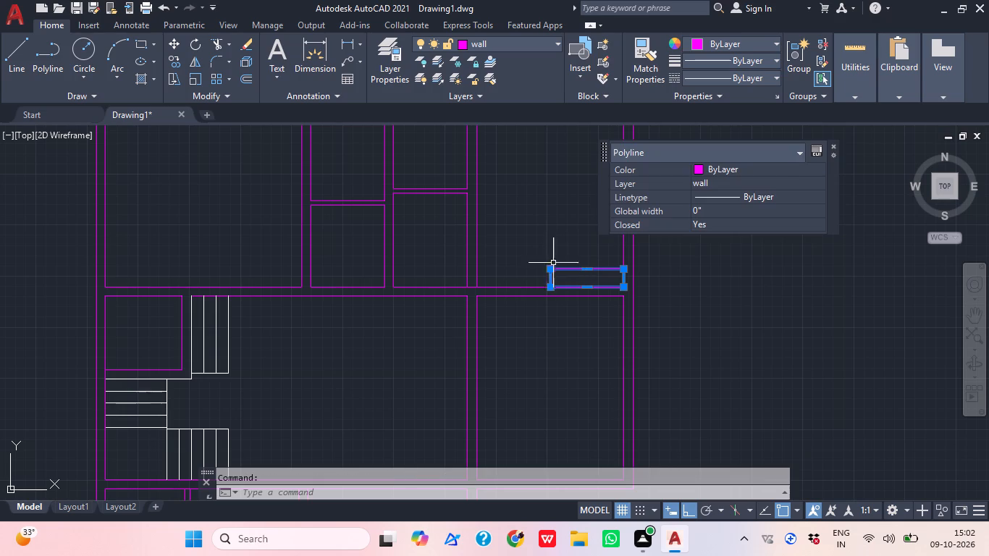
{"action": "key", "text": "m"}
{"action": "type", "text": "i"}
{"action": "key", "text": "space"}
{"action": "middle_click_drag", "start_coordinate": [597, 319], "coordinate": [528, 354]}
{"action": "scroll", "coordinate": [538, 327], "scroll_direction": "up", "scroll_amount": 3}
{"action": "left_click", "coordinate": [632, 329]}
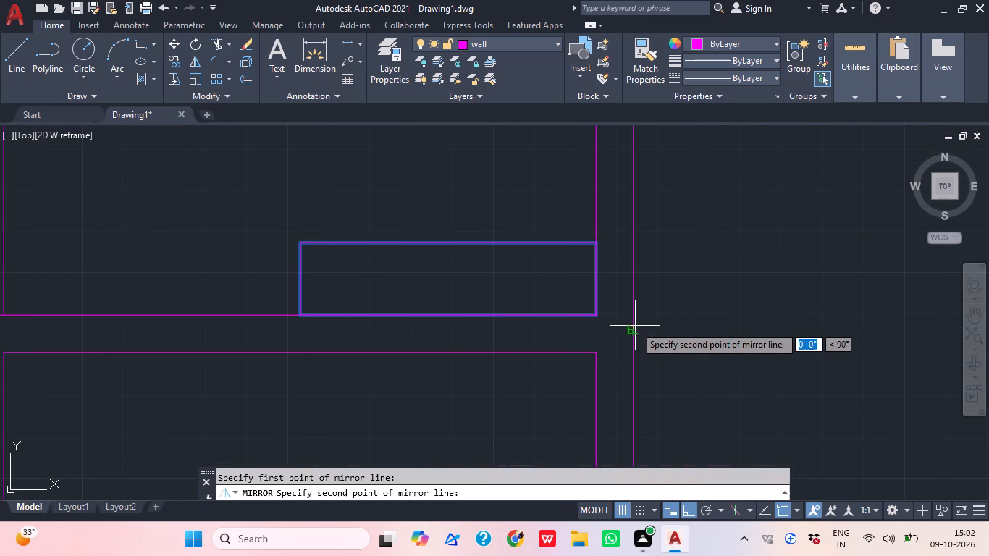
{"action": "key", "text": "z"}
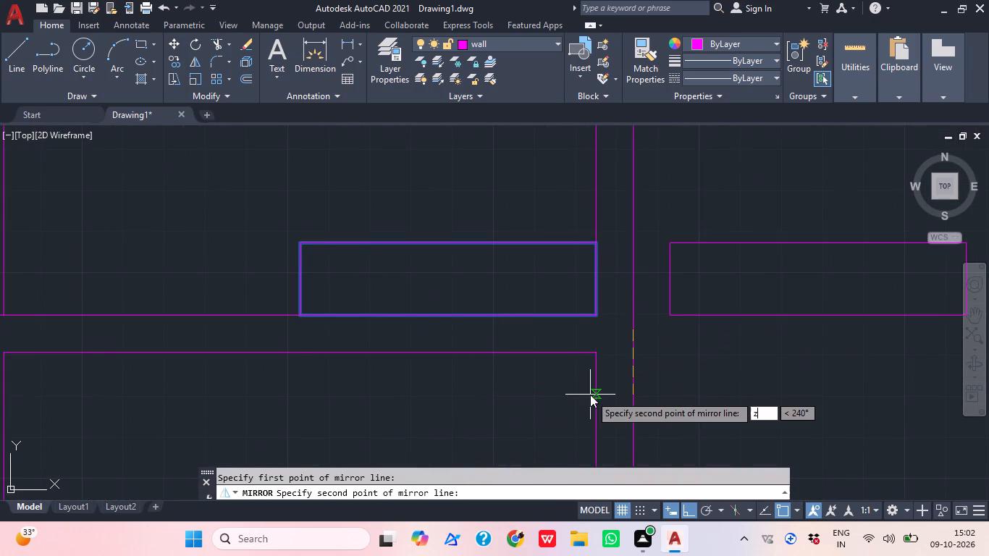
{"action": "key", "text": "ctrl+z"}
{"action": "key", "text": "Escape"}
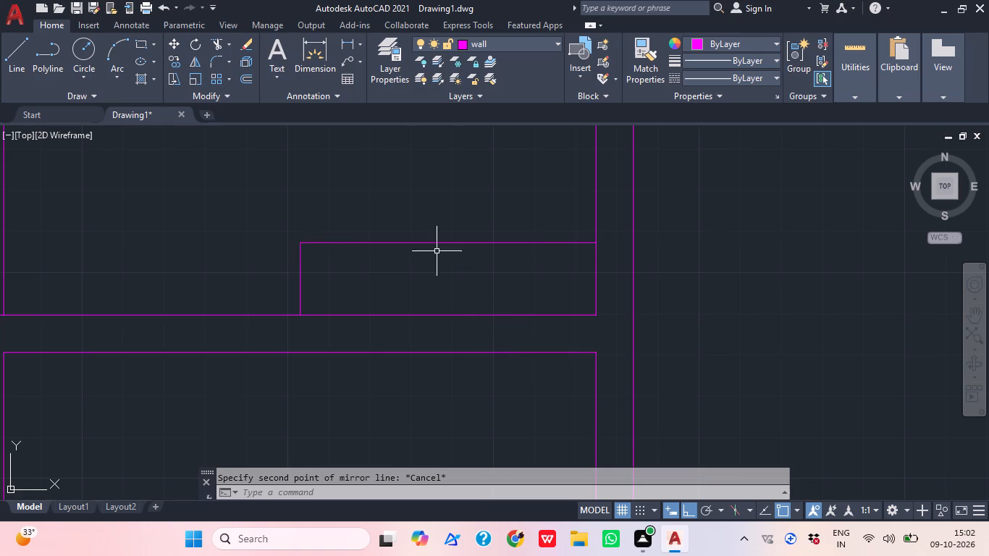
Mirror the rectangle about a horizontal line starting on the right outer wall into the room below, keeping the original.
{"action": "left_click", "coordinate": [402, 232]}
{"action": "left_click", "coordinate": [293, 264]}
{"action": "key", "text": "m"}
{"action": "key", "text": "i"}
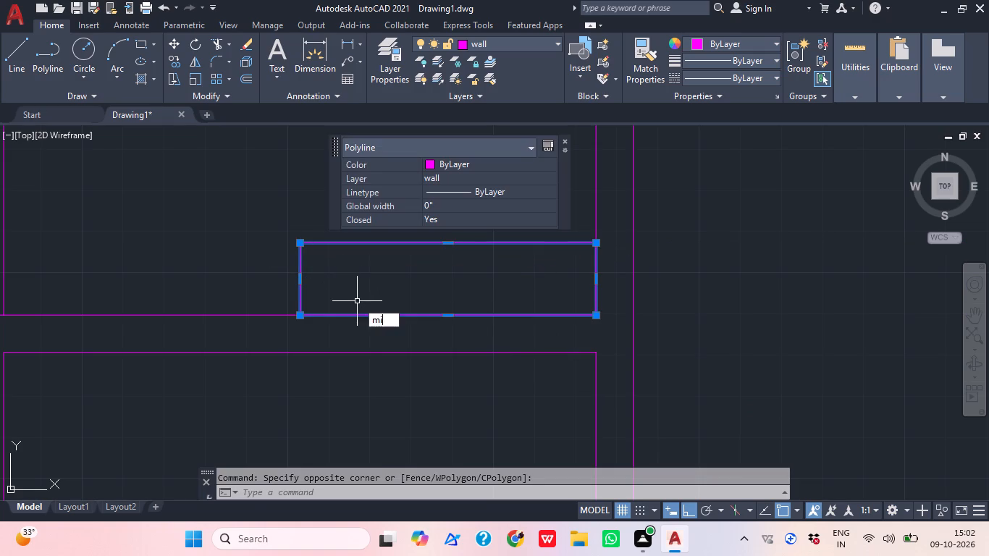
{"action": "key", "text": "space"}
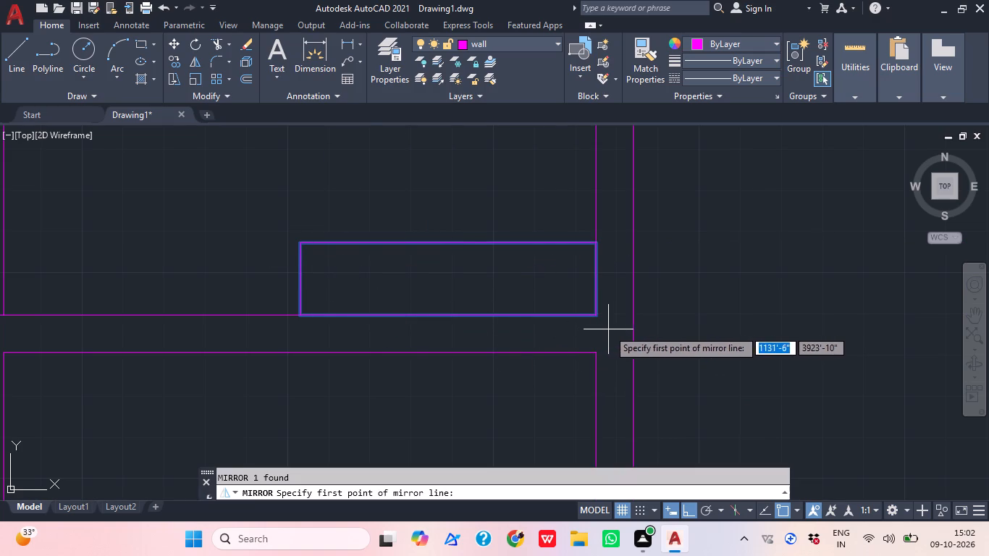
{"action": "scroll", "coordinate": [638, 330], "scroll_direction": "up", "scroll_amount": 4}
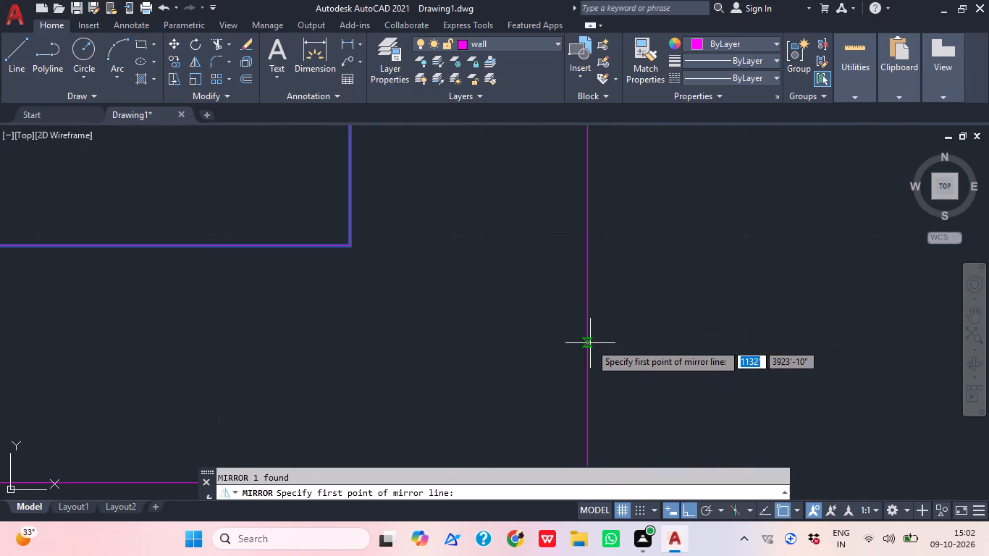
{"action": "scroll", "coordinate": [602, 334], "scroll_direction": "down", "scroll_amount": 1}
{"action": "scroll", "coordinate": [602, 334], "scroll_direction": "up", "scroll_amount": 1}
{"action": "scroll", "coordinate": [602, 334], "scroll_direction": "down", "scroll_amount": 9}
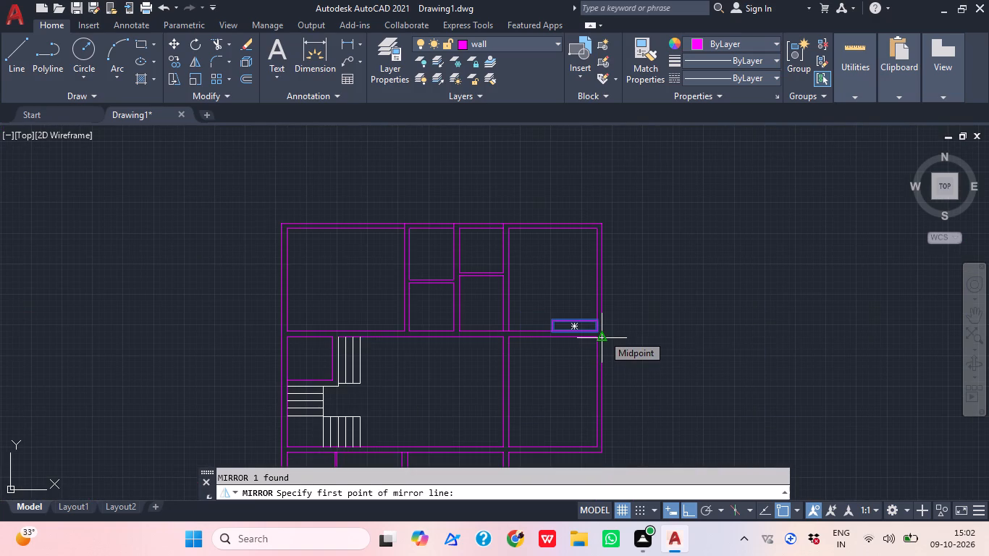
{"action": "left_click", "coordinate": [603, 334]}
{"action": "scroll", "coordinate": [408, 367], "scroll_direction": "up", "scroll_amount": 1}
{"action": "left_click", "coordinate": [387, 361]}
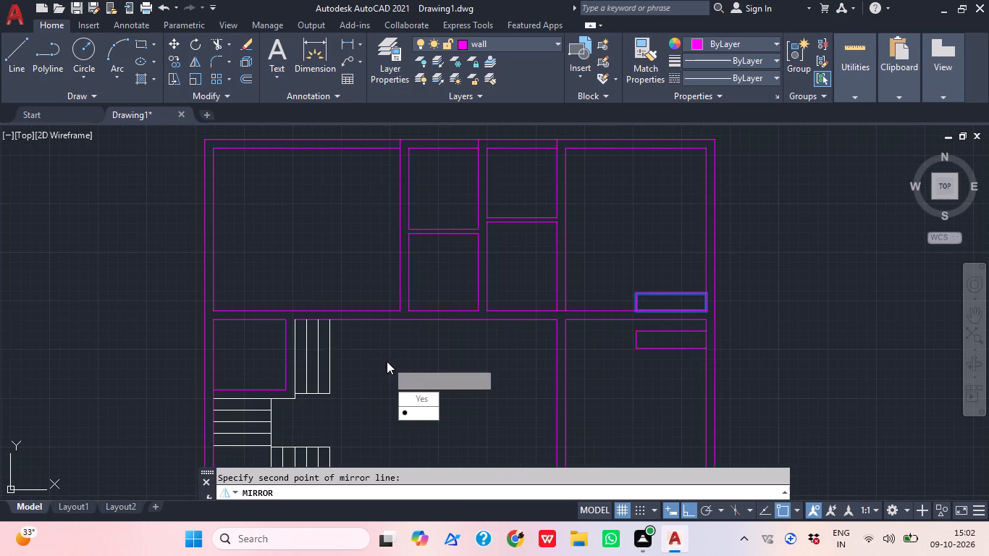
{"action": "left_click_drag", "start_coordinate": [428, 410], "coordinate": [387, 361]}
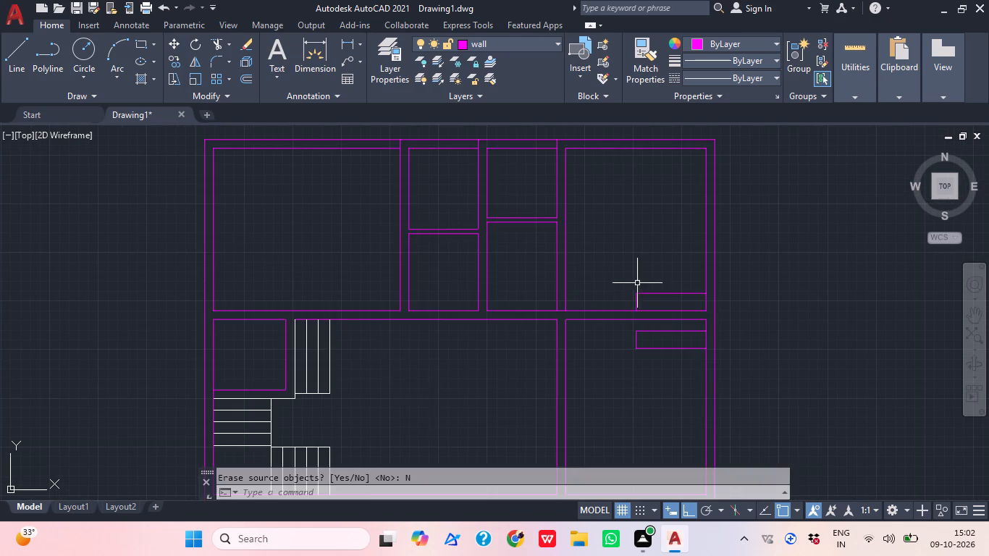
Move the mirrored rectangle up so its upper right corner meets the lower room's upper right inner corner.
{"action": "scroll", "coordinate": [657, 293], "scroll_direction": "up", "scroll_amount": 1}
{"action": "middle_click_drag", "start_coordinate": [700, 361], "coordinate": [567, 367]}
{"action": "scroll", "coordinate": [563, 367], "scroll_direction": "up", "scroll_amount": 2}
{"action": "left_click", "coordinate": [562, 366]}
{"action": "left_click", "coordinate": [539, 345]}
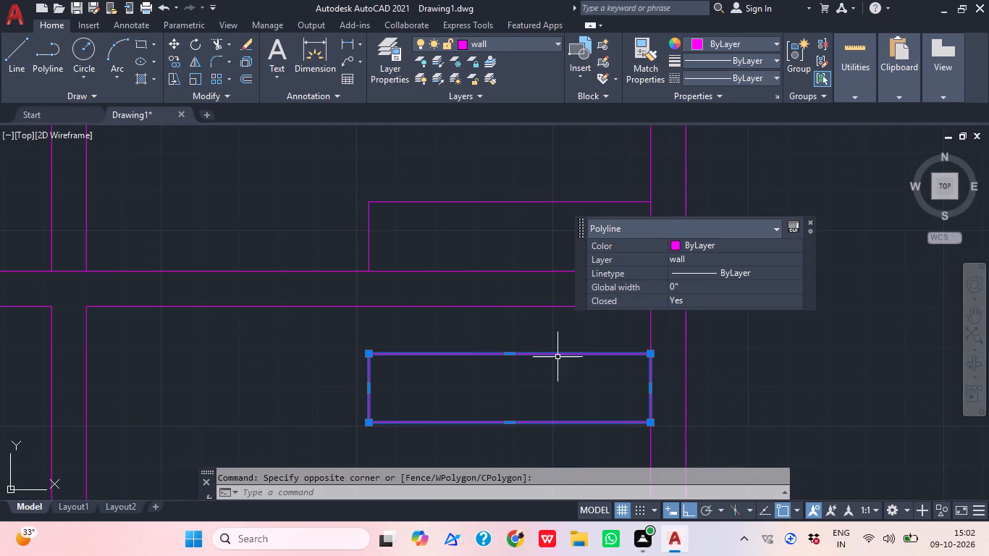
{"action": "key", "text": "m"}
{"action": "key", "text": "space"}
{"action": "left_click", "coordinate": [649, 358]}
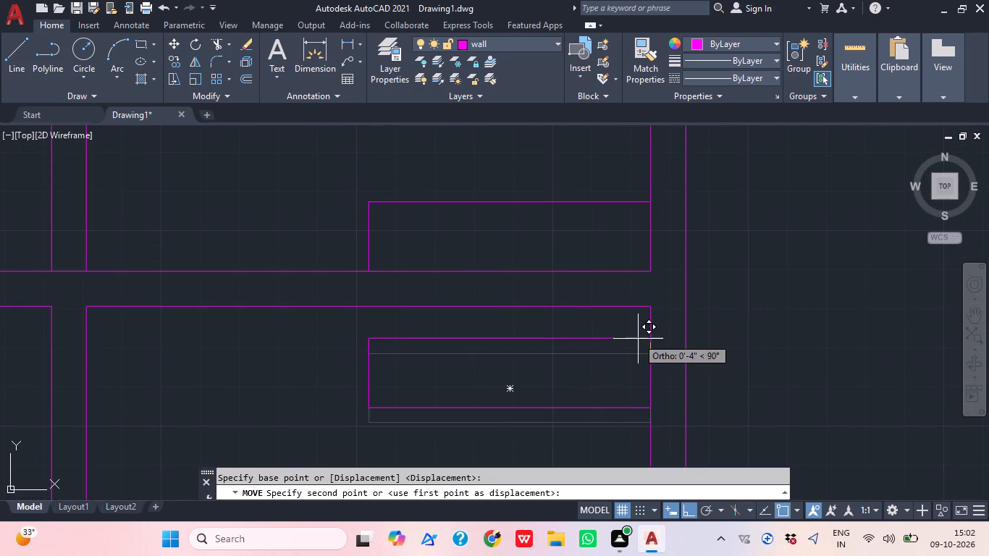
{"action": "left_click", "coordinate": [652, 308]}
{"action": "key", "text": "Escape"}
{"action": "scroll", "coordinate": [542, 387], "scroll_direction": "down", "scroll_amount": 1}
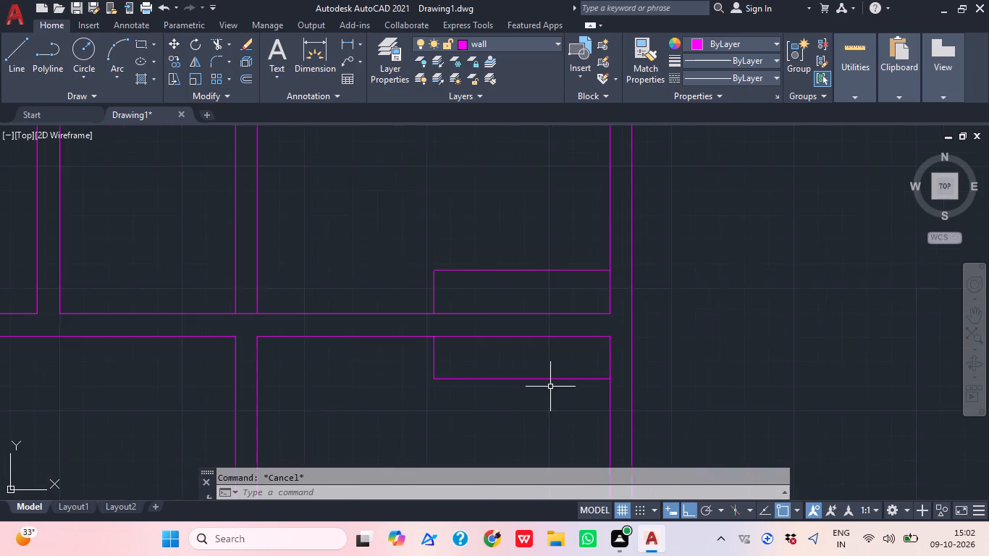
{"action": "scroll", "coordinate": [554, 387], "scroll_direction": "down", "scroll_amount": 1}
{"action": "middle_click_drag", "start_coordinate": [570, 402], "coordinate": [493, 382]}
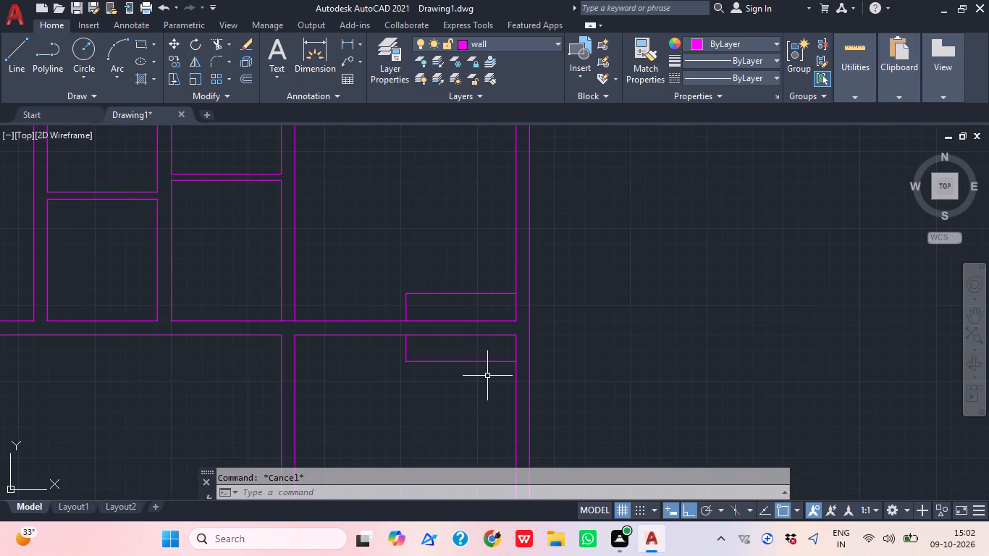
Undo the recent edits back through the drawing of the original rectangle in the upper right room.
{"action": "key", "text": "ctrl+z"}
{"action": "key", "text": "ctrl+z"}
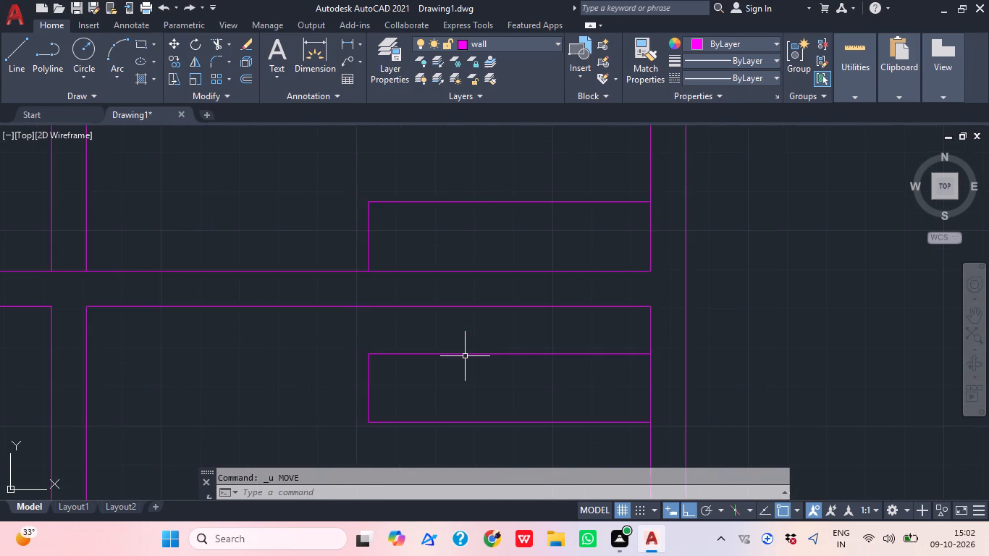
{"action": "key", "text": "ctrl+z"}
{"action": "key", "text": "ctrl+z"}
{"action": "key", "text": "ctrl+z"}
{"action": "key", "text": "ctrl+z"}
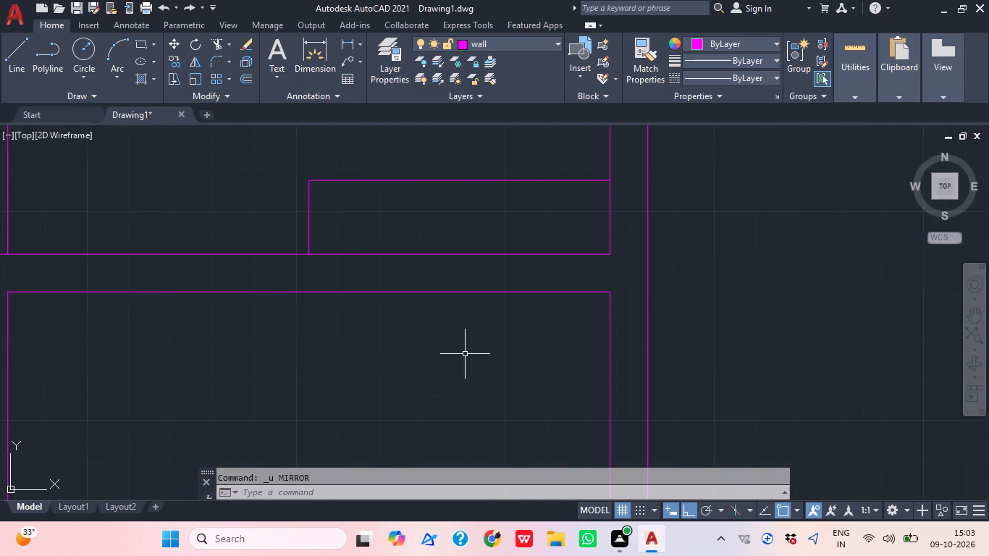
{"action": "key", "text": "ctrl+z"}
{"action": "key", "text": "ctrl+z"}
{"action": "key", "text": "ctrl+z"}
{"action": "key", "text": "ctrl+z"}
{"action": "key", "text": "ctrl+z"}
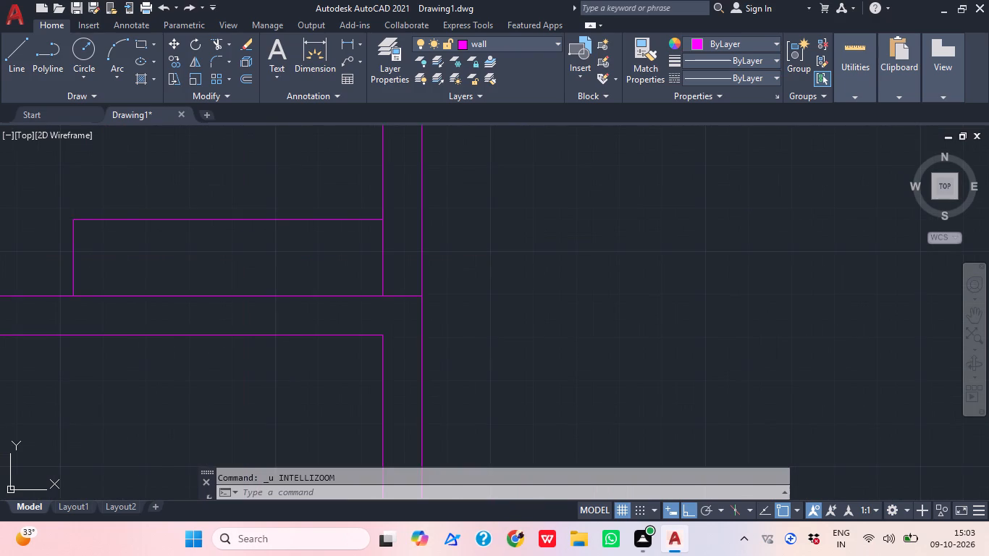
Draw a rectangle about 8' by 2'-3" in the lower right inner corner of the plan's upper right room.
{"action": "scroll", "coordinate": [500, 371], "scroll_direction": "down", "scroll_amount": 2}
{"action": "middle_click_drag", "start_coordinate": [500, 371], "coordinate": [565, 413]}
{"action": "type", "text": "re"}
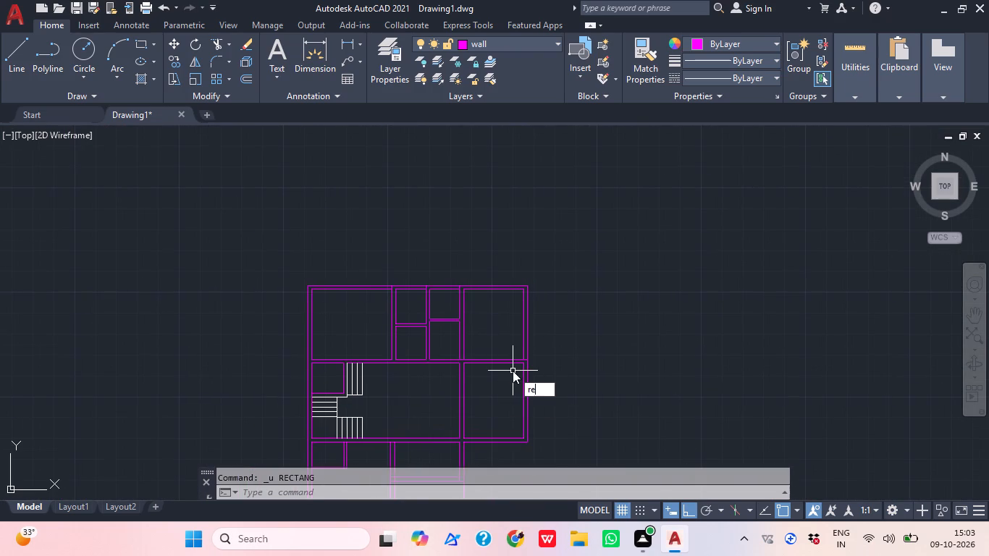
{"action": "type", "text": "c"}
{"action": "key", "text": "space"}
{"action": "scroll", "coordinate": [462, 342], "scroll_direction": "up", "scroll_amount": 1}
{"action": "scroll", "coordinate": [462, 342], "scroll_direction": "down", "scroll_amount": 1}
{"action": "scroll", "coordinate": [488, 384], "scroll_direction": "up", "scroll_amount": 1}
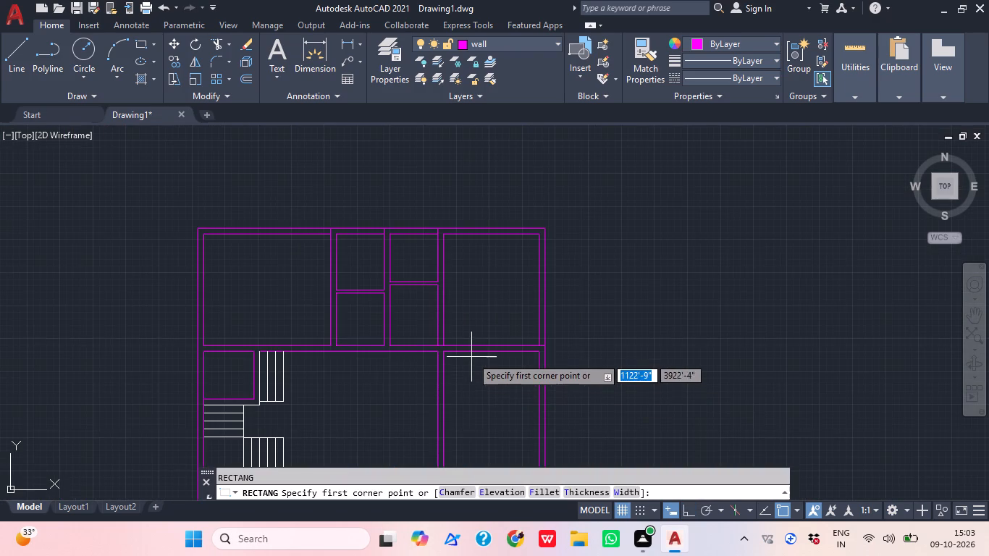
{"action": "scroll", "coordinate": [481, 338], "scroll_direction": "up", "scroll_amount": 3}
{"action": "left_click", "coordinate": [443, 374]}
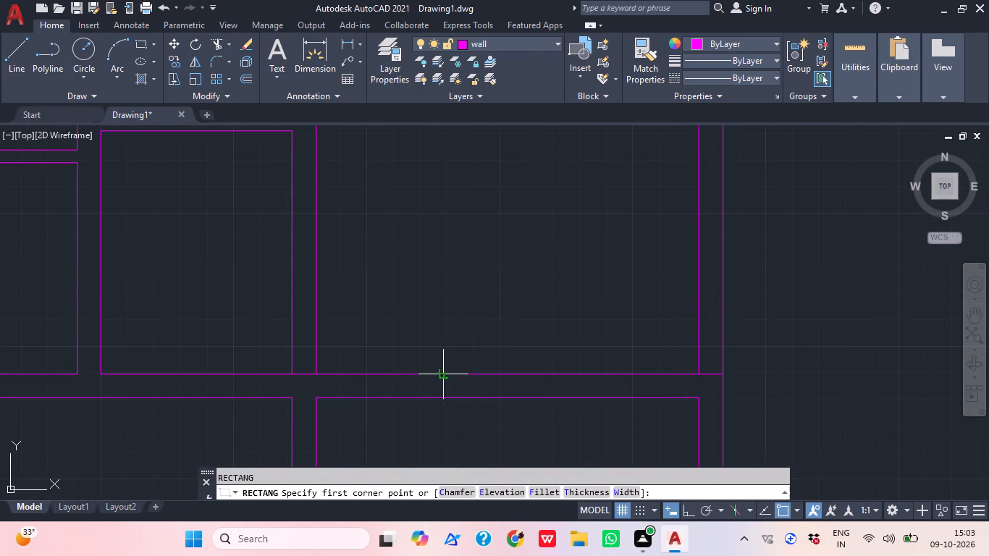
{"action": "left_click", "coordinate": [699, 305]}
Move the rectangle straight down so its upper right corner meets the upper right inner corner of the room below.
{"action": "left_click_drag", "start_coordinate": [620, 342], "coordinate": [614, 334]}
{"action": "left_click", "coordinate": [539, 269]}
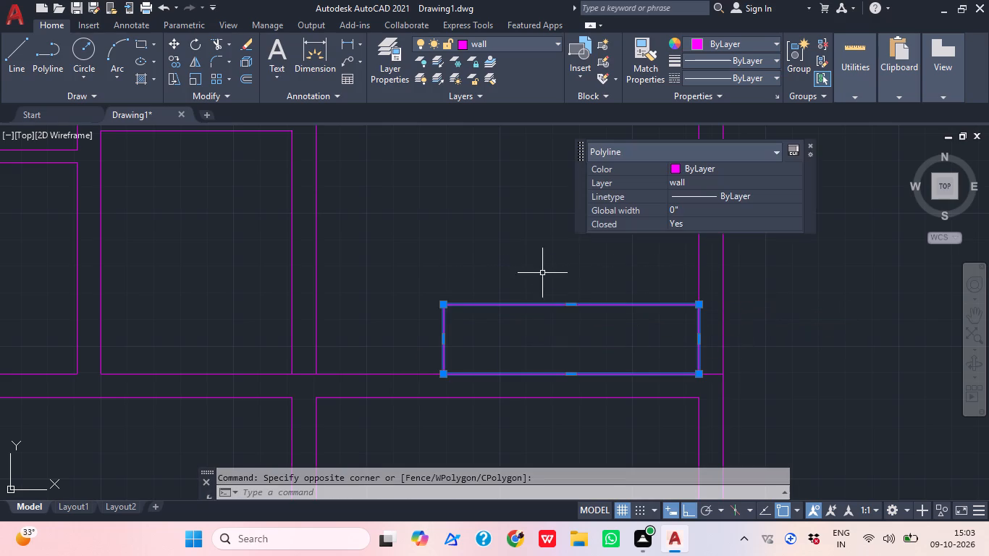
{"action": "key", "text": "m"}
{"action": "key", "text": "space"}
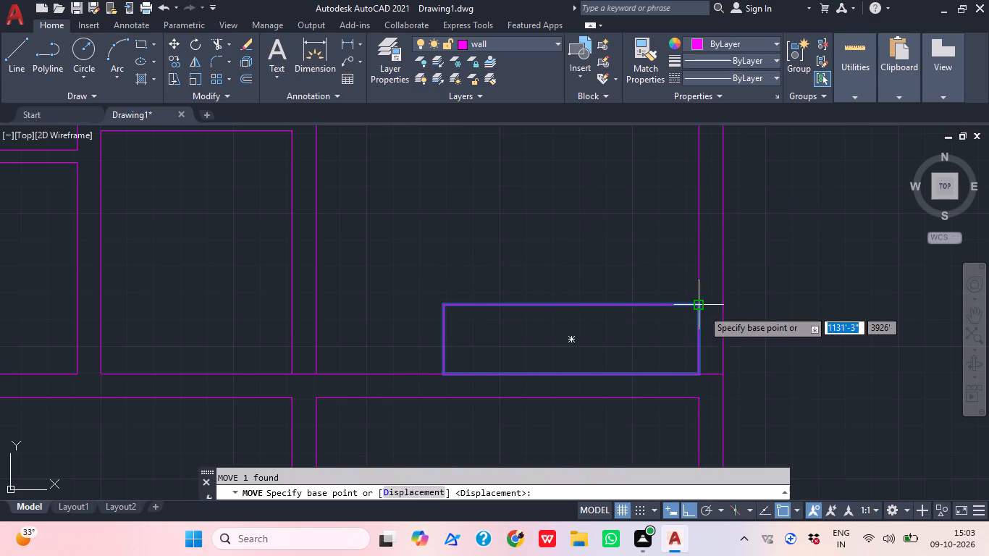
{"action": "left_click", "coordinate": [700, 301]}
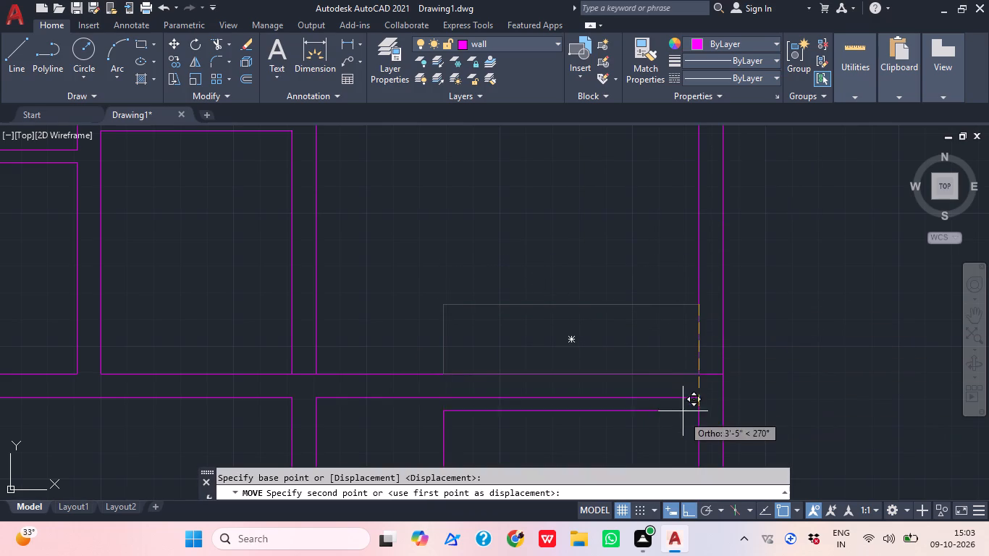
{"action": "left_click", "coordinate": [700, 397]}
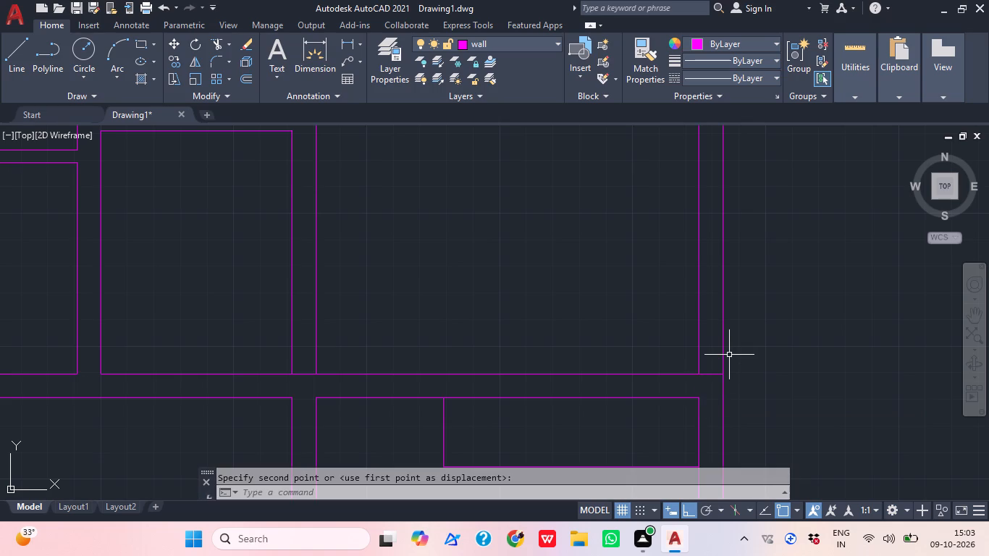
Copy the rectangle straight up so its lower right corner meets the lower right inner corner of the upper right room.
{"action": "left_click_drag", "start_coordinate": [502, 434], "coordinate": [475, 436]}
{"action": "left_click", "coordinate": [432, 446]}
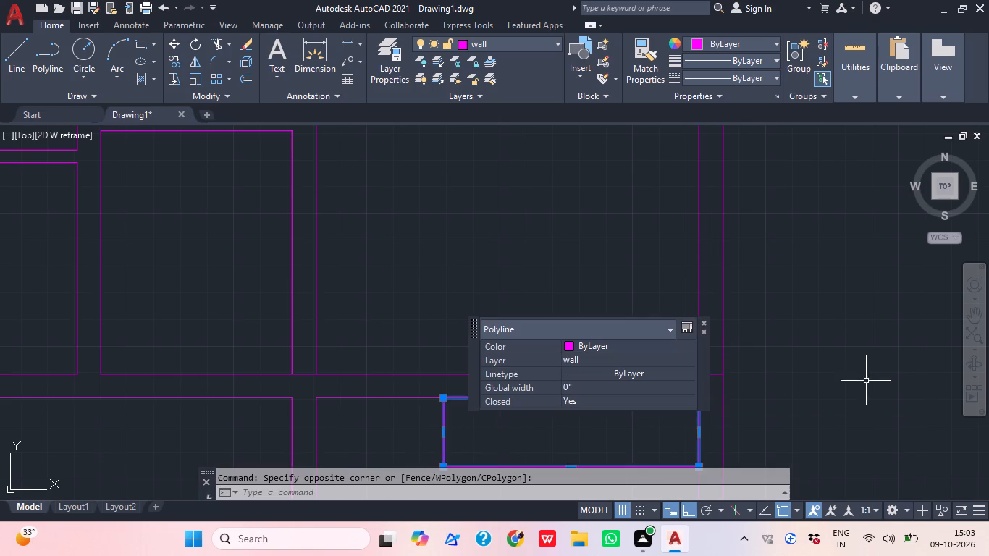
{"action": "key", "text": "c"}
{"action": "type", "text": "o"}
{"action": "key", "text": "space"}
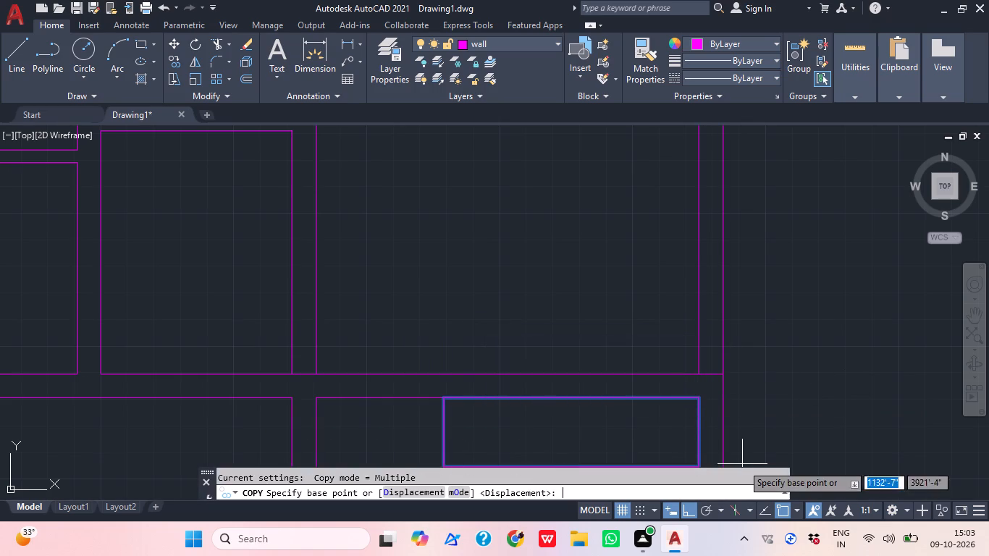
{"action": "middle_click_drag", "start_coordinate": [699, 430], "coordinate": [698, 402]}
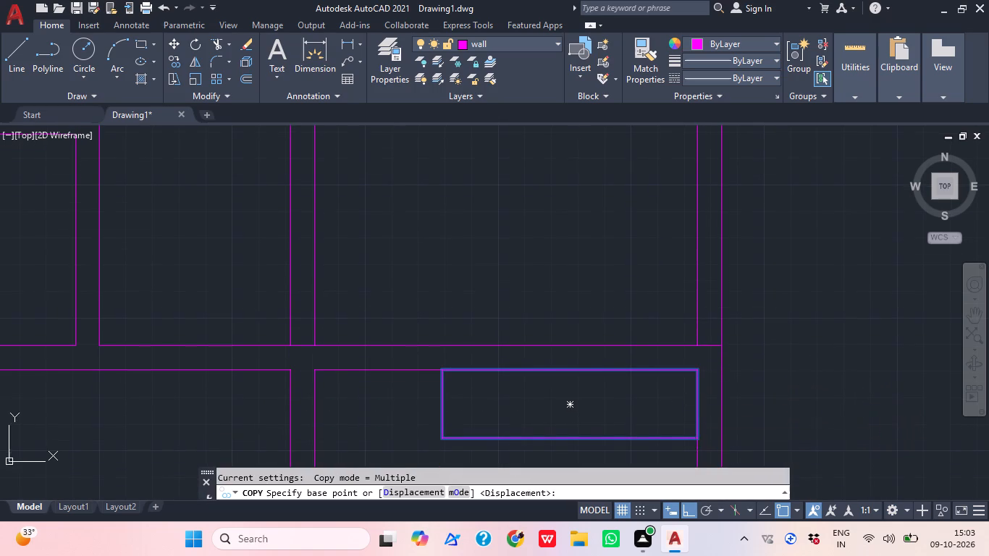
{"action": "left_click", "coordinate": [695, 437]}
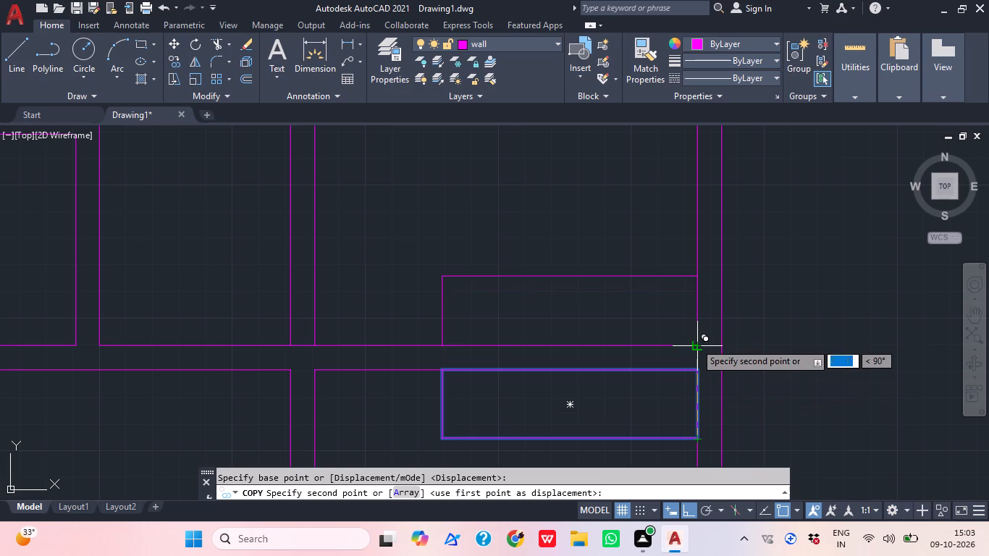
{"action": "left_click", "coordinate": [695, 342]}
{"action": "key", "text": "Escape"}
Trim the short horizontal line crossing the right outer wall's thickness at the lower right corner of the upper right room.
{"action": "scroll", "coordinate": [866, 303], "scroll_direction": "down", "scroll_amount": 2}
{"action": "middle_click_drag", "start_coordinate": [838, 336], "coordinate": [759, 350]}
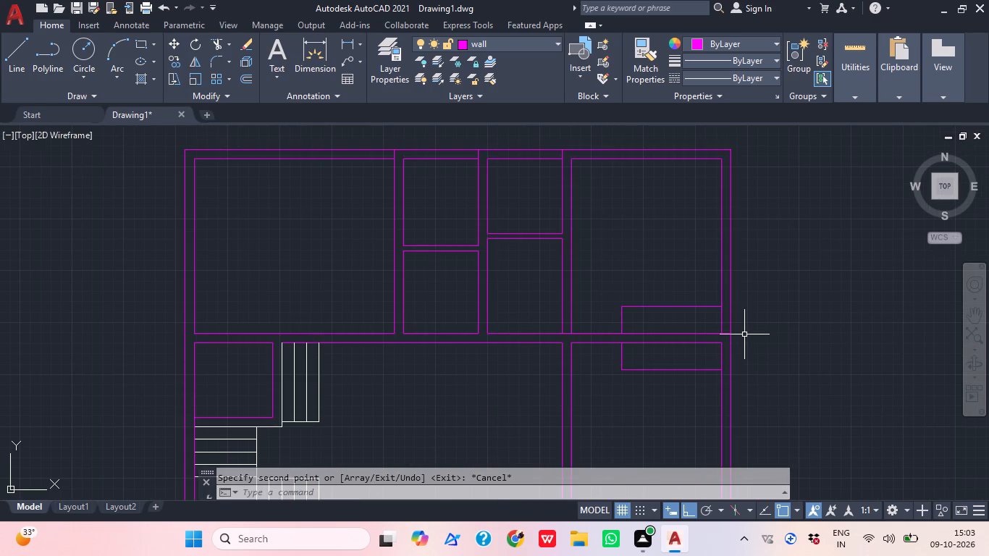
{"action": "type", "text": "tr"}
{"action": "key", "text": "space"}
{"action": "scroll", "coordinate": [726, 346], "scroll_direction": "up", "scroll_amount": 2}
{"action": "left_click", "coordinate": [718, 300]}
{"action": "left_click", "coordinate": [731, 327]}
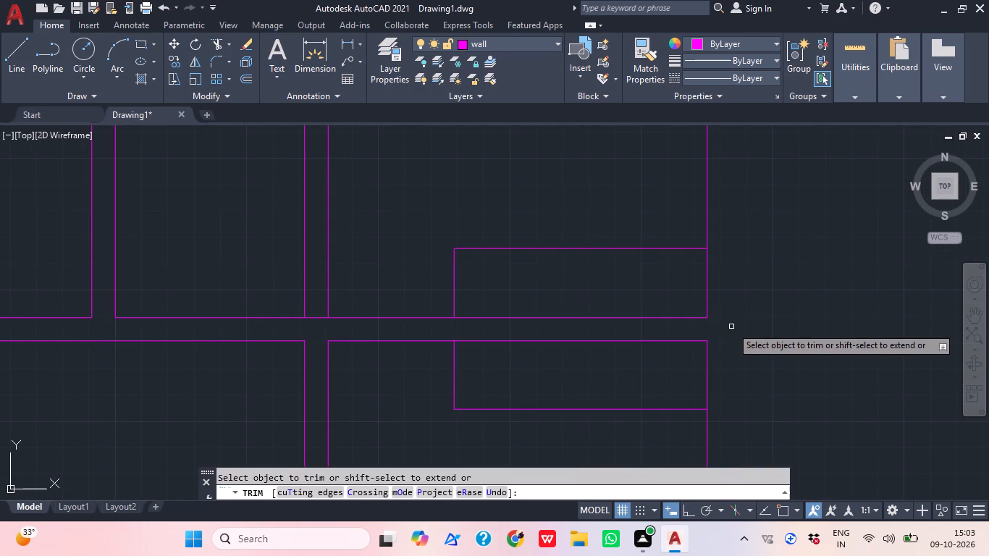
{"action": "key", "text": "ctrl+z"}
{"action": "scroll", "coordinate": [730, 327], "scroll_direction": "up", "scroll_amount": 5}
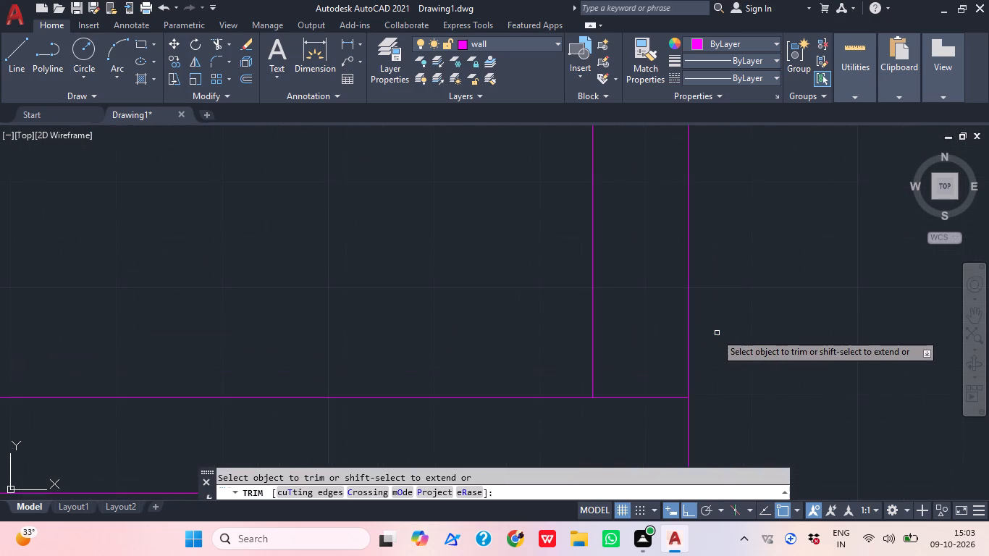
{"action": "left_click", "coordinate": [643, 390]}
{"action": "left_click", "coordinate": [639, 436]}
{"action": "scroll", "coordinate": [691, 361], "scroll_direction": "down", "scroll_amount": 2}
{"action": "key", "text": "Escape"}
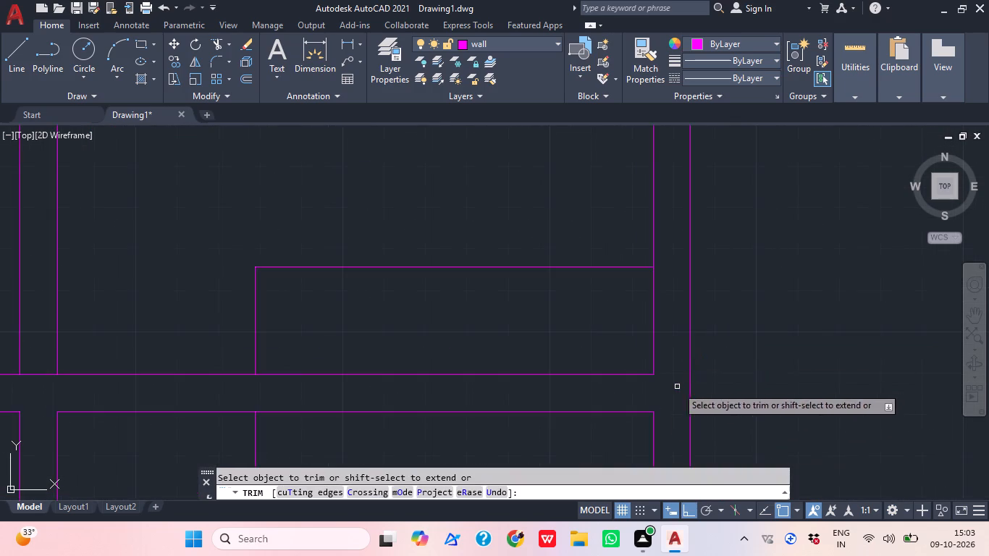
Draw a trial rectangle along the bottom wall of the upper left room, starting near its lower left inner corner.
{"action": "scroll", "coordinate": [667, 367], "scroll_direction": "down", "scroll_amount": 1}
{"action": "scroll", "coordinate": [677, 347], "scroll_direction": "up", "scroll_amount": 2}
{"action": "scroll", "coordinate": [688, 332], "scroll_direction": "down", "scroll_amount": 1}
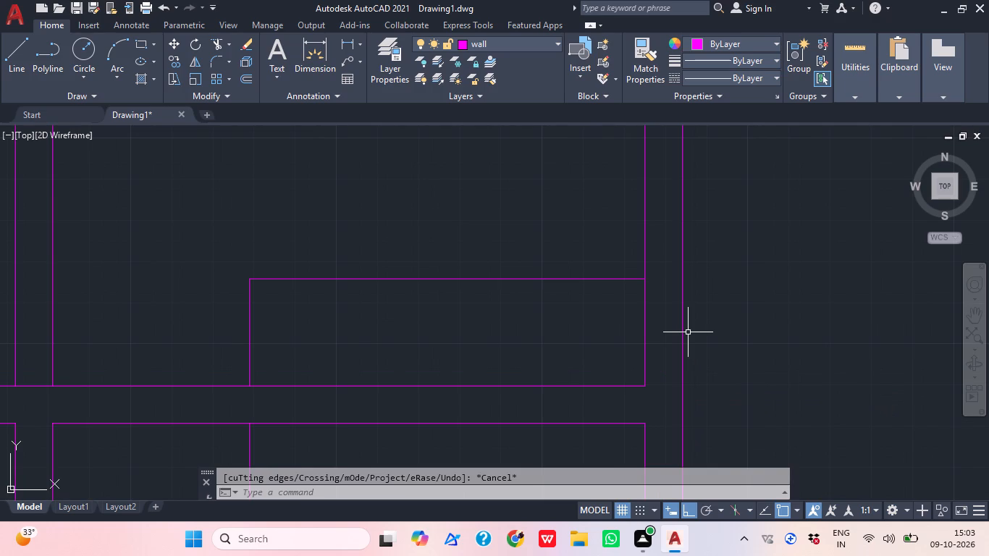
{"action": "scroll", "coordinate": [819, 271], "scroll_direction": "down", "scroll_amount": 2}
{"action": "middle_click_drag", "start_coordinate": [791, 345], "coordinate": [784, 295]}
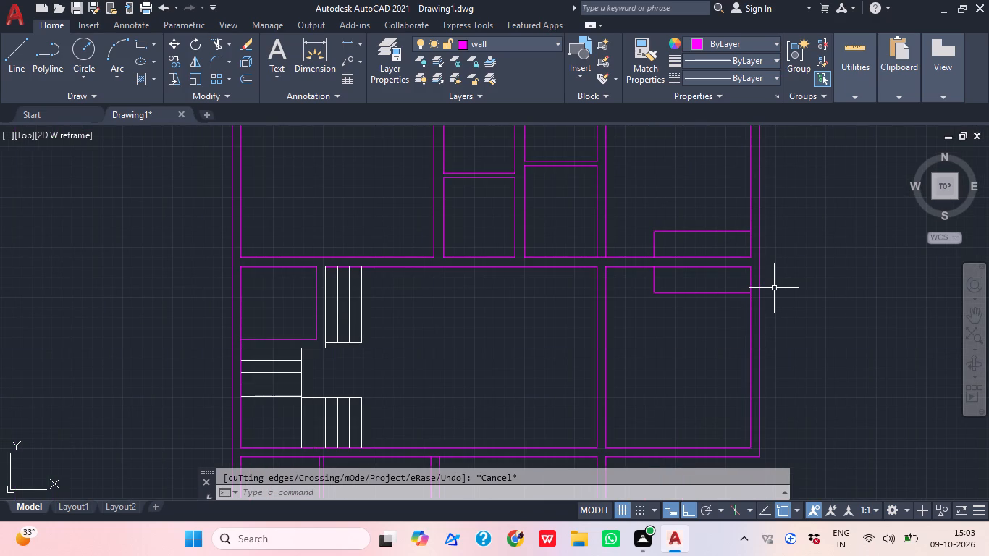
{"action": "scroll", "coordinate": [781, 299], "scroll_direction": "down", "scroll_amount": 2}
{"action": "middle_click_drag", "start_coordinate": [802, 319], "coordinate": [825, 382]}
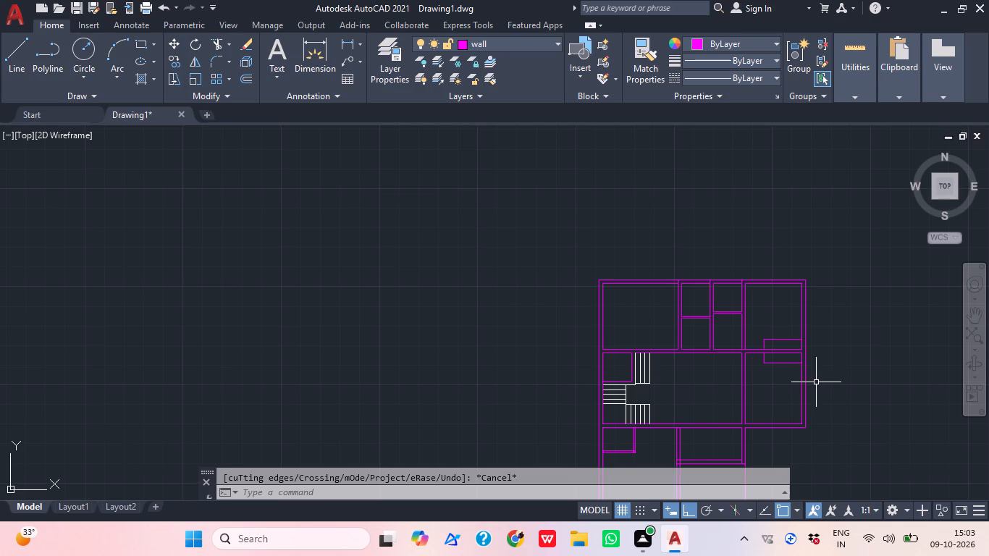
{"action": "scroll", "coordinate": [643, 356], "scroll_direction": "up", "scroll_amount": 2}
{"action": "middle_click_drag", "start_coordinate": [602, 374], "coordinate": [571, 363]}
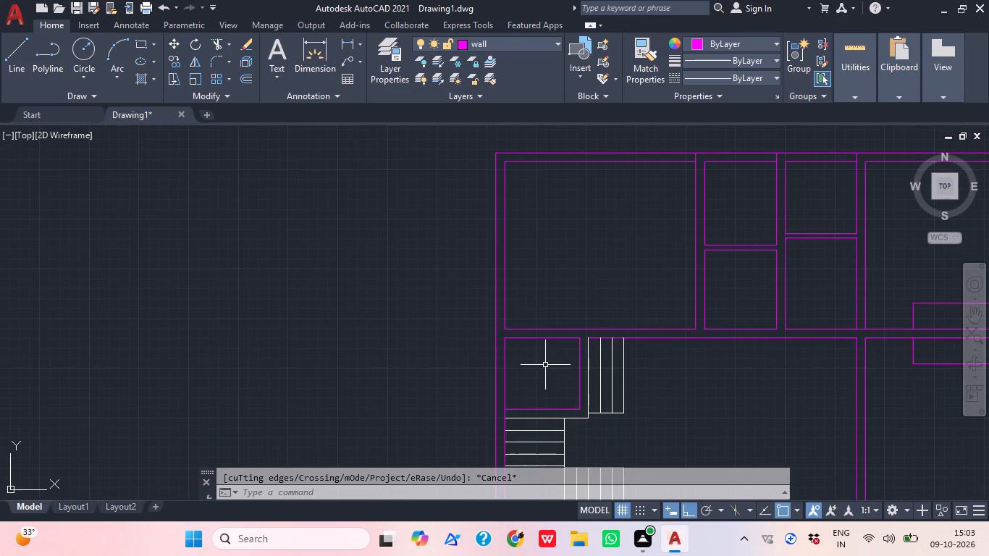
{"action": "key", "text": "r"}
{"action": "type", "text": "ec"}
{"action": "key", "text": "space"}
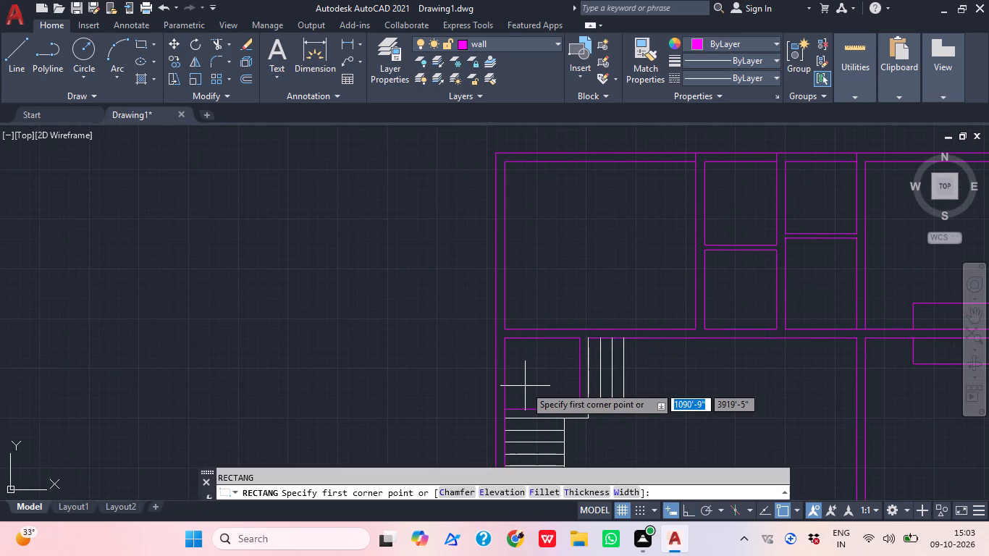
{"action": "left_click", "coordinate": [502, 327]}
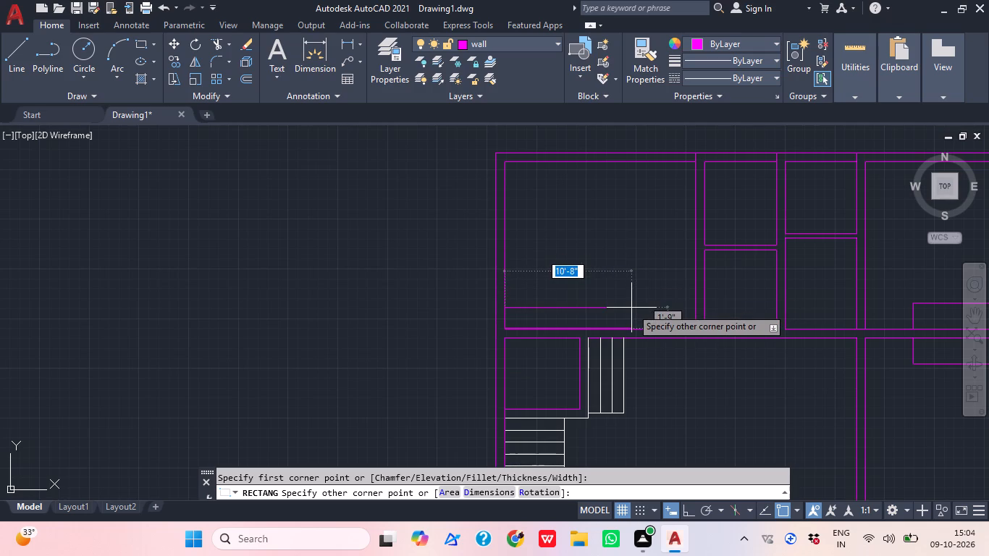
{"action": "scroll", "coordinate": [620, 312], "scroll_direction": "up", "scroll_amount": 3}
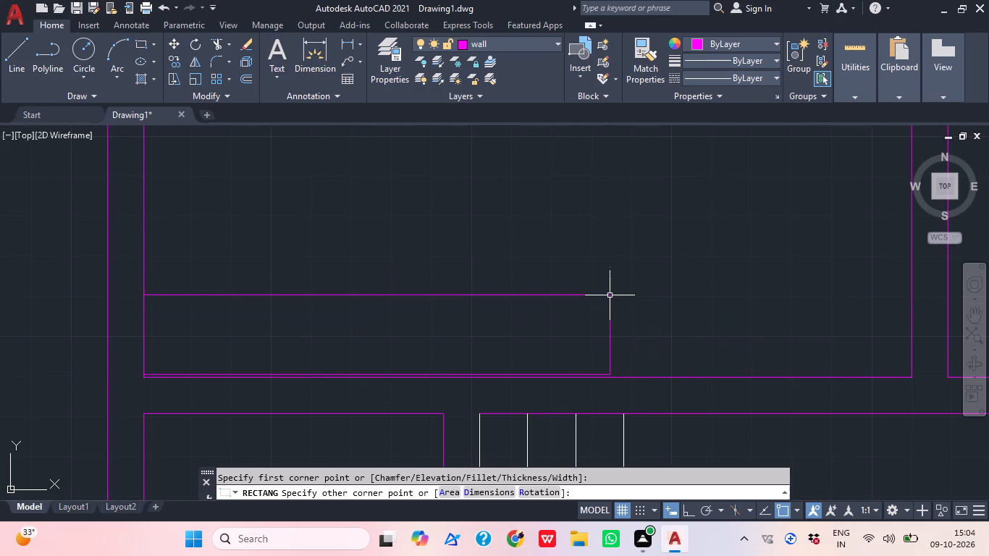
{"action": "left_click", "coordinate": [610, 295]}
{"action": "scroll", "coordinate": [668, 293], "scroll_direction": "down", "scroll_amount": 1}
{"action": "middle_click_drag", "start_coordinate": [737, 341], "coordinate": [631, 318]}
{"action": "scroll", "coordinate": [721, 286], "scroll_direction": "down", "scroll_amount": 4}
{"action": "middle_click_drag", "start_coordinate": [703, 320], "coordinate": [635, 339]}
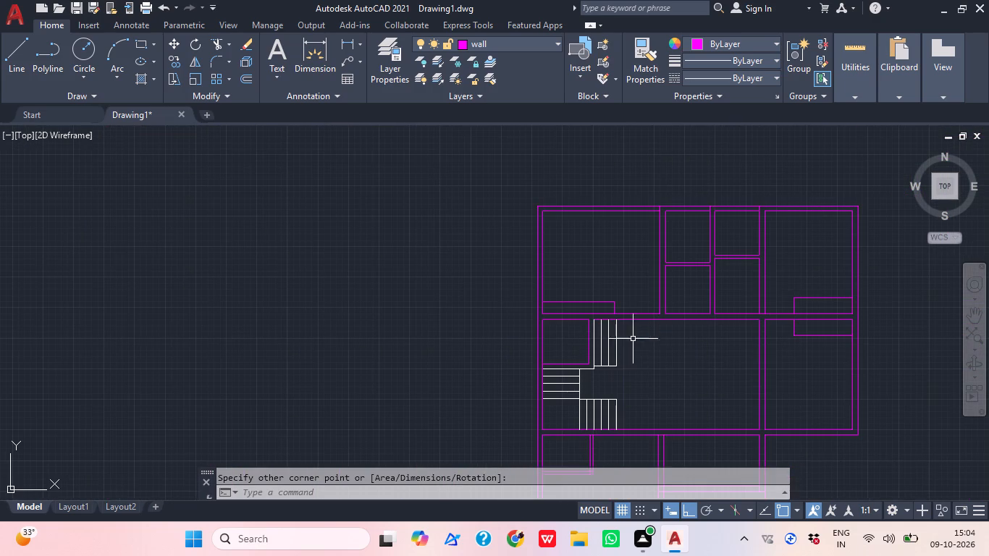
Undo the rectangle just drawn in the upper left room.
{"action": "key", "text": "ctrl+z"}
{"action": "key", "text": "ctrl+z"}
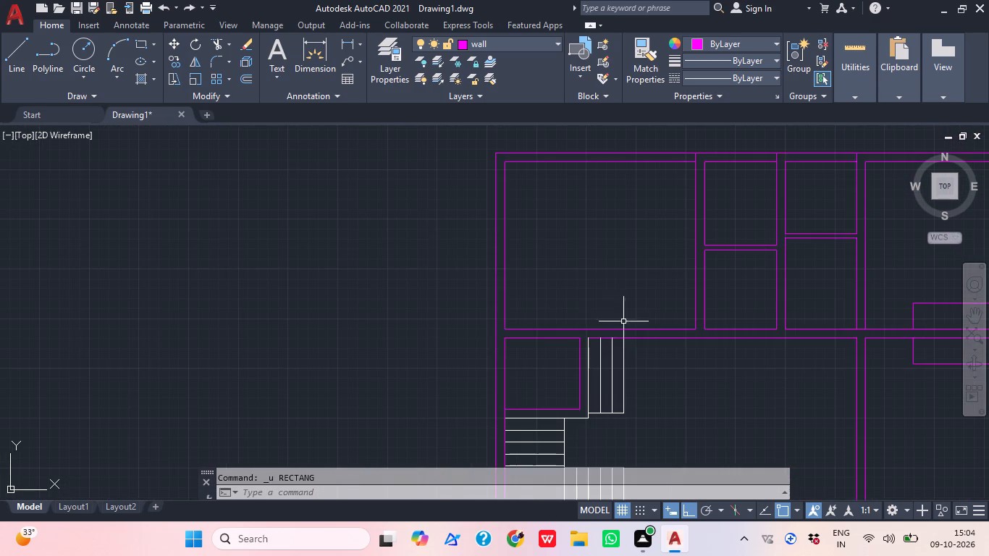
Draw a rectangle about 9'-3" by 2'-3" in the lower left inner corner of the upper left room.
{"action": "type", "text": "rec"}
{"action": "key", "text": "space"}
{"action": "scroll", "coordinate": [495, 334], "scroll_direction": "up", "scroll_amount": 3}
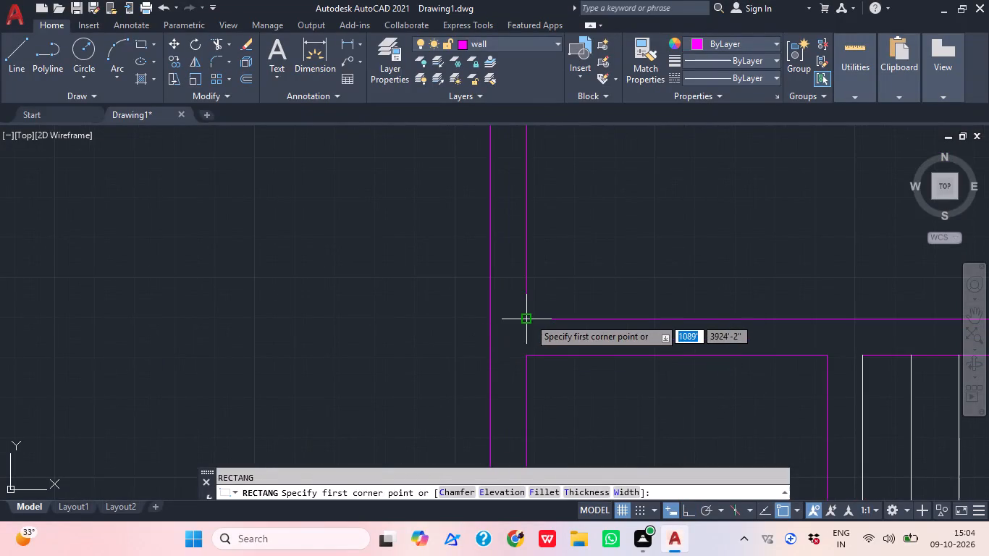
{"action": "left_click", "coordinate": [528, 318]}
{"action": "middle_click_drag", "start_coordinate": [623, 277], "coordinate": [365, 311]}
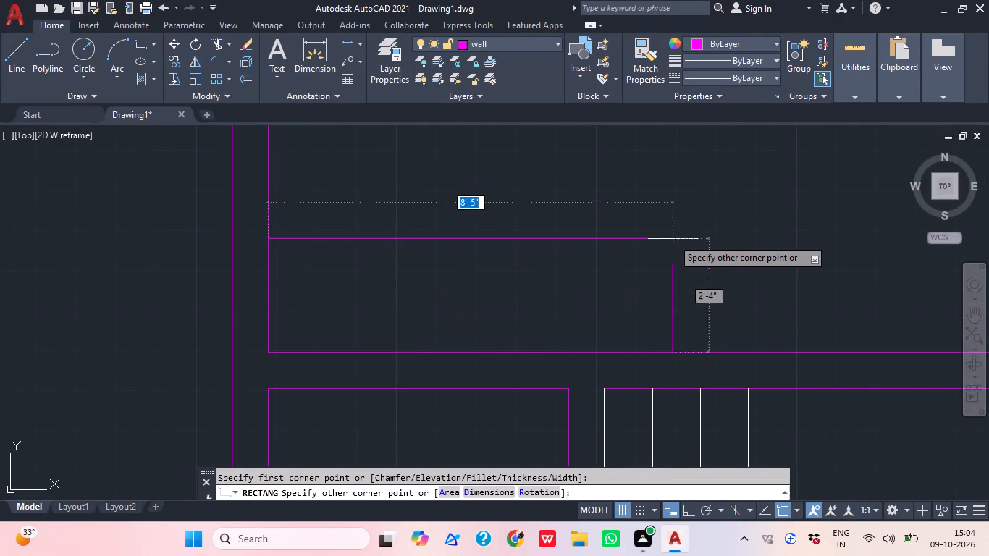
{"action": "middle_click", "coordinate": [722, 245]}
{"action": "scroll", "coordinate": [720, 248], "scroll_direction": "down", "scroll_amount": 3}
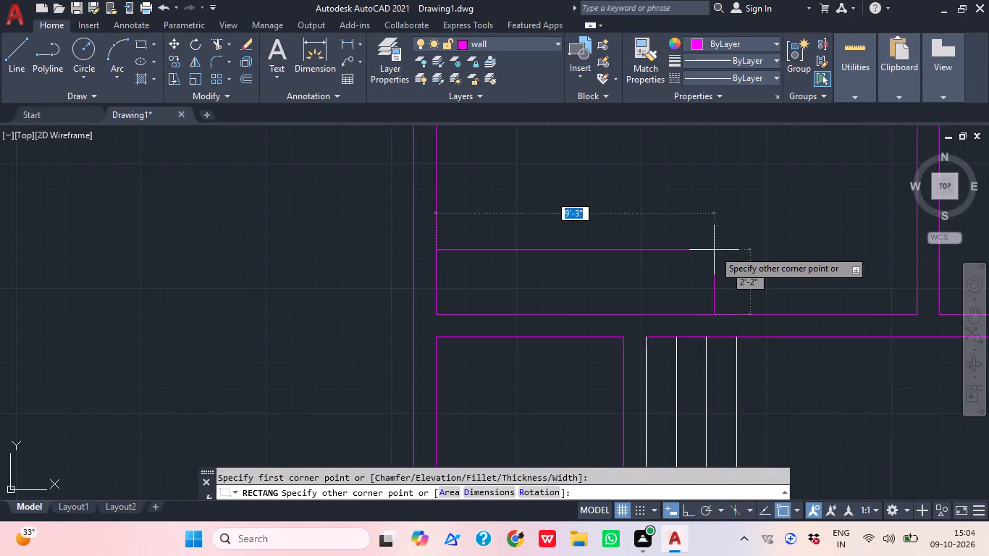
{"action": "scroll", "coordinate": [714, 250], "scroll_direction": "down", "scroll_amount": 1}
{"action": "middle_click_drag", "start_coordinate": [707, 252], "coordinate": [590, 274]}
{"action": "scroll", "coordinate": [590, 271], "scroll_direction": "up", "scroll_amount": 1}
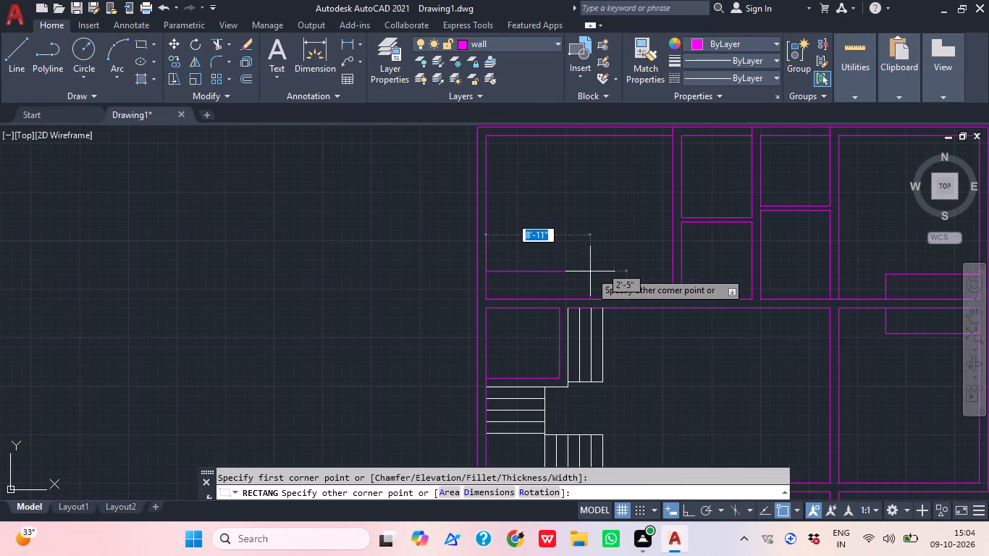
{"action": "scroll", "coordinate": [588, 264], "scroll_direction": "up", "scroll_amount": 3}
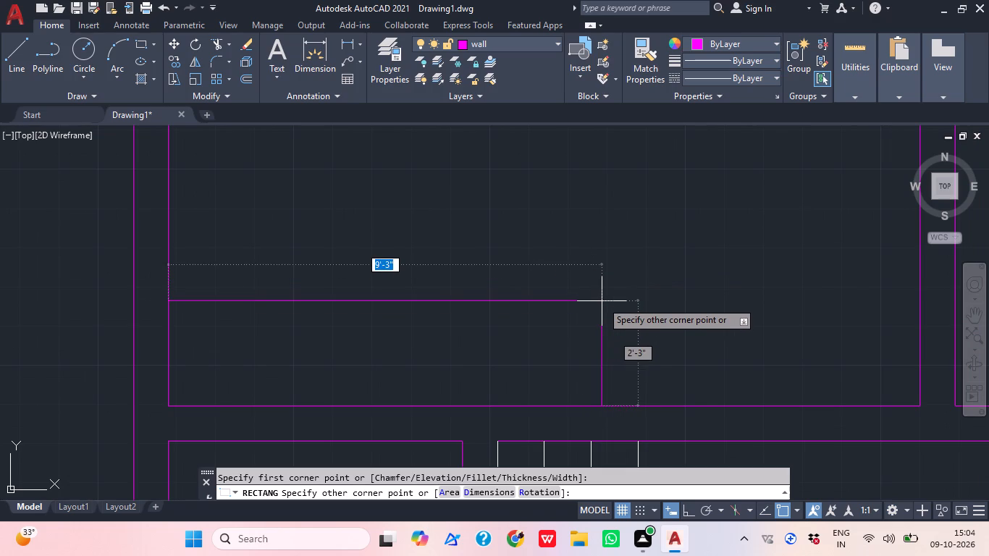
{"action": "left_click", "coordinate": [602, 300]}
Assign the vertical line at the left edge of the staircase's upper flight, beside the small room, to the wall layer.
{"action": "scroll", "coordinate": [658, 264], "scroll_direction": "down", "scroll_amount": 2}
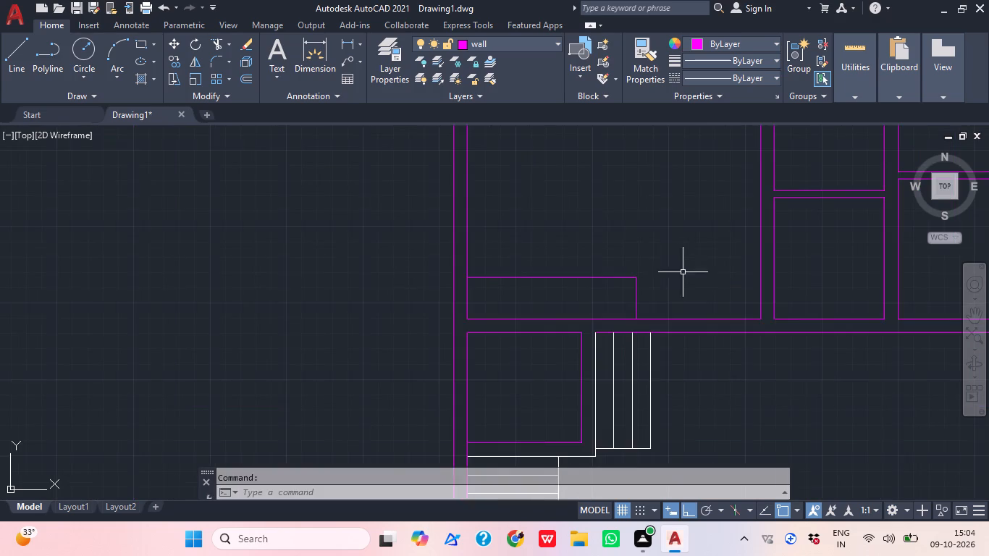
{"action": "middle_click_drag", "start_coordinate": [705, 287], "coordinate": [368, 288]}
{"action": "scroll", "coordinate": [518, 284], "scroll_direction": "down", "scroll_amount": 1}
{"action": "middle_click_drag", "start_coordinate": [529, 340], "coordinate": [458, 316]}
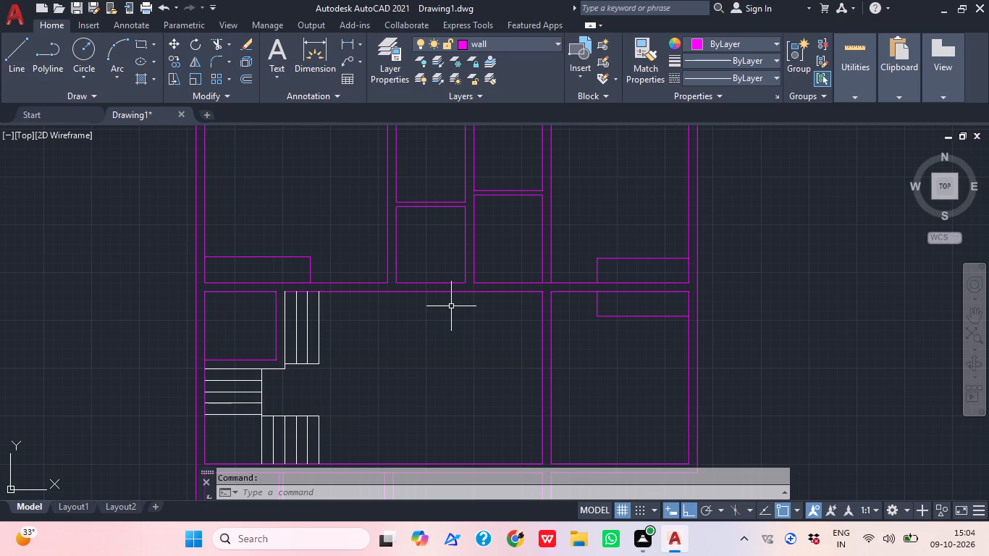
{"action": "middle_click", "coordinate": [361, 358]}
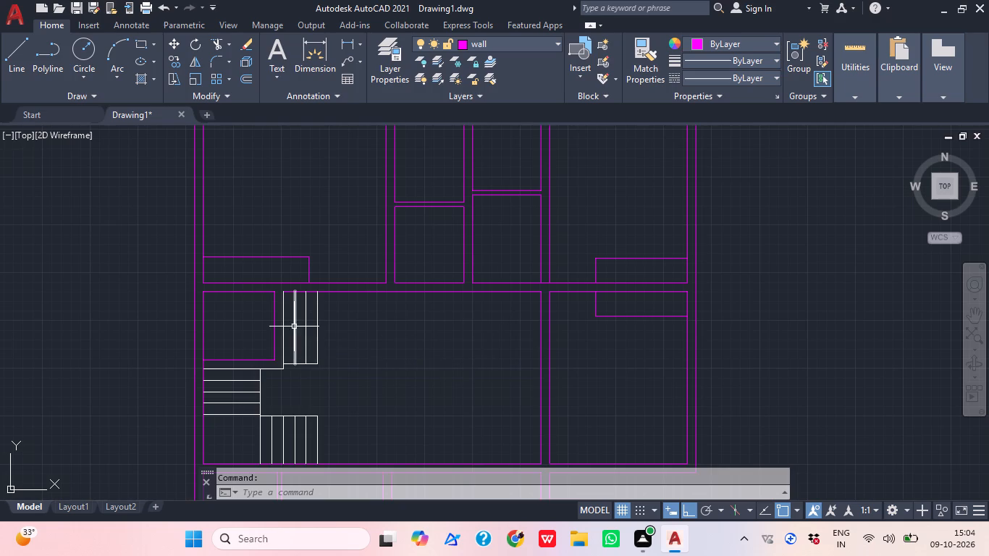
{"action": "scroll", "coordinate": [287, 308], "scroll_direction": "up", "scroll_amount": 2}
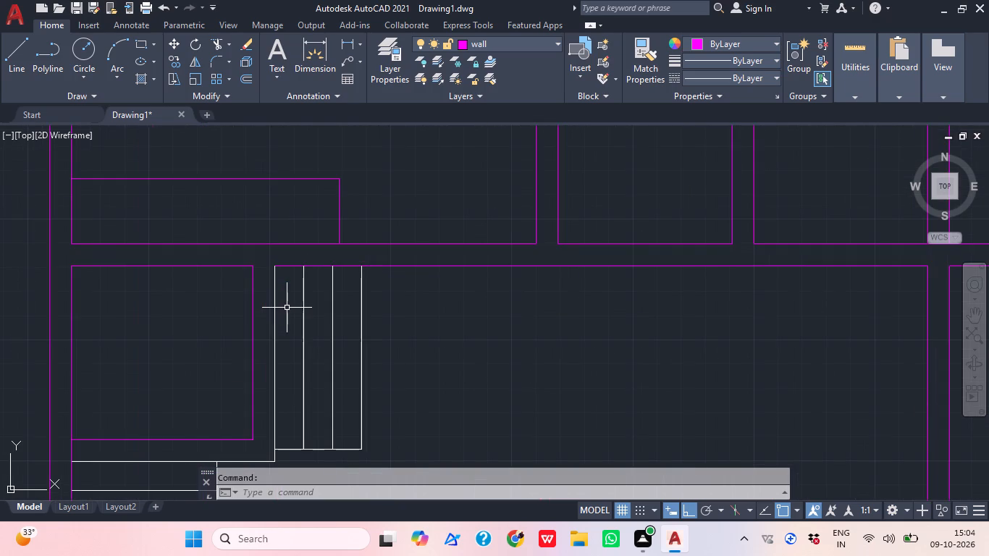
{"action": "middle_click_drag", "start_coordinate": [274, 331], "coordinate": [300, 311]}
{"action": "left_click", "coordinate": [302, 342]}
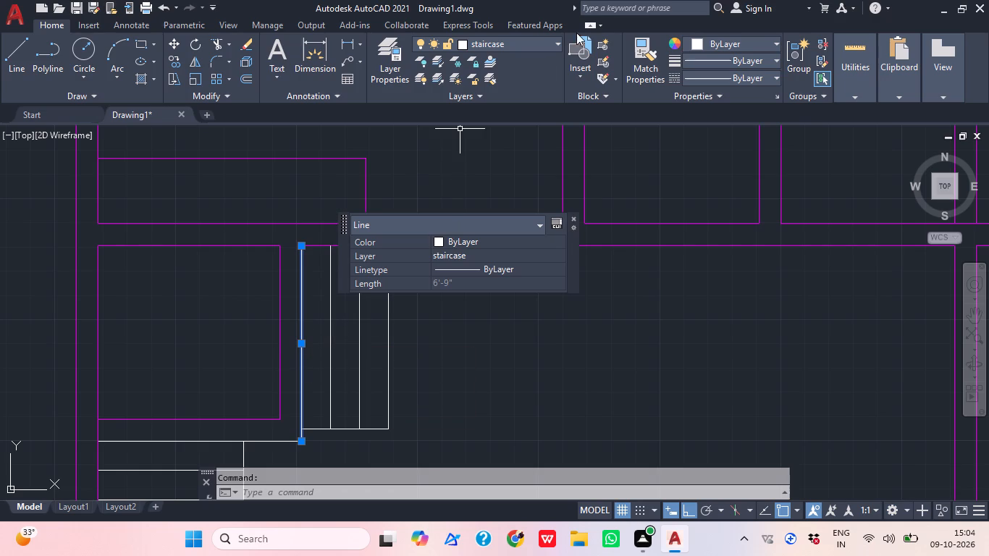
{"action": "left_click", "coordinate": [534, 44]}
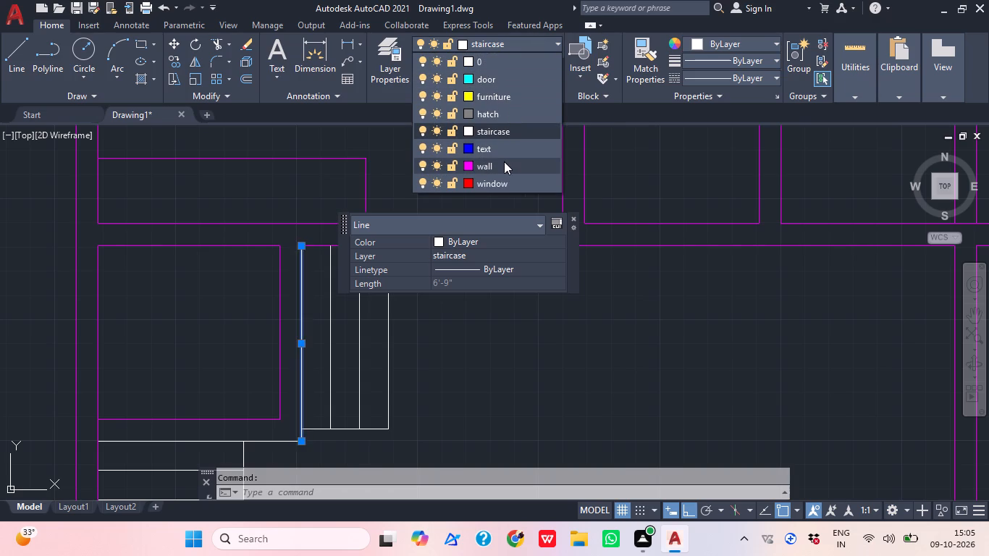
{"action": "left_click", "coordinate": [504, 162]}
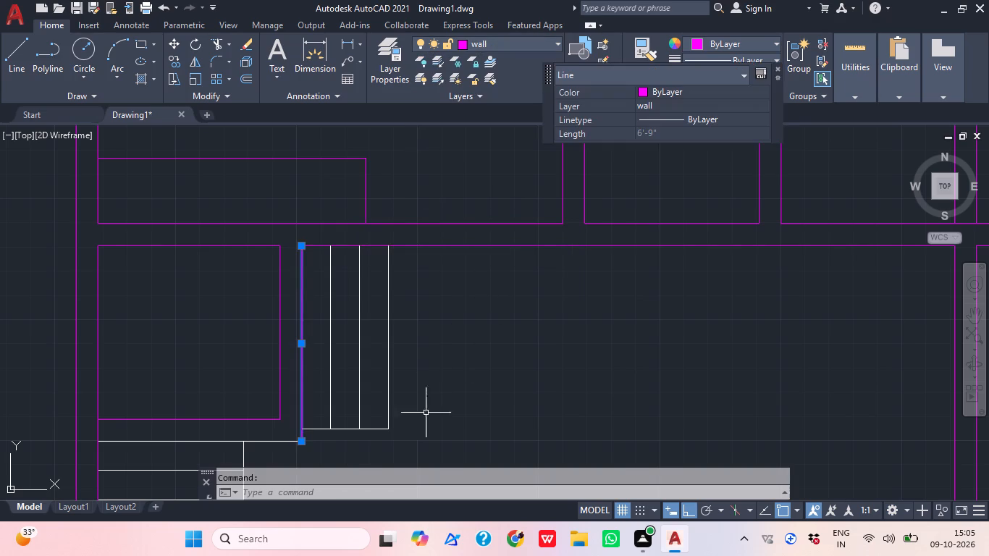
{"action": "key", "text": "Escape"}
Offset the rightmost tread line of the staircase's upper flight 1' to the right.
{"action": "type", "text": "o"}
{"action": "key", "text": "space"}
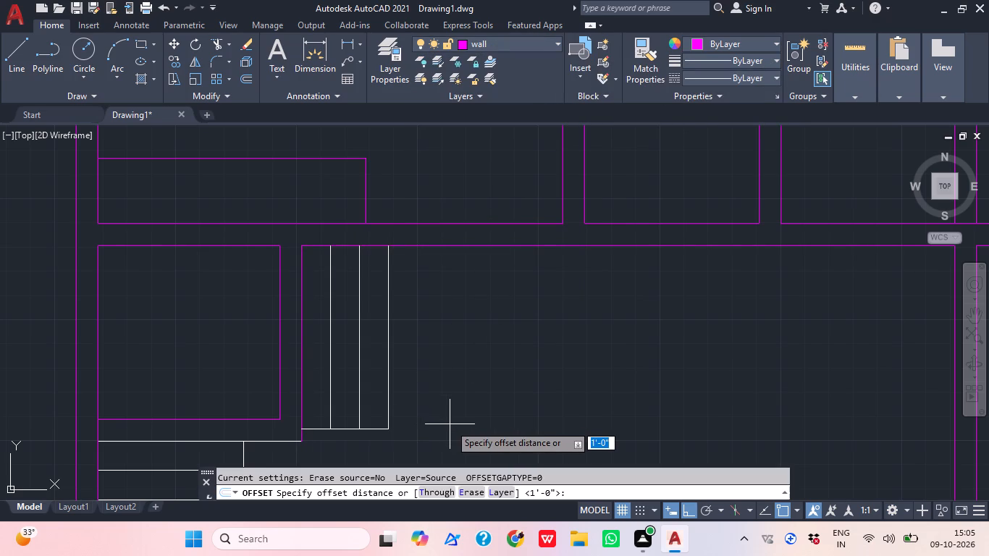
{"action": "type", "text": "1'"}
{"action": "key", "text": "Return"}
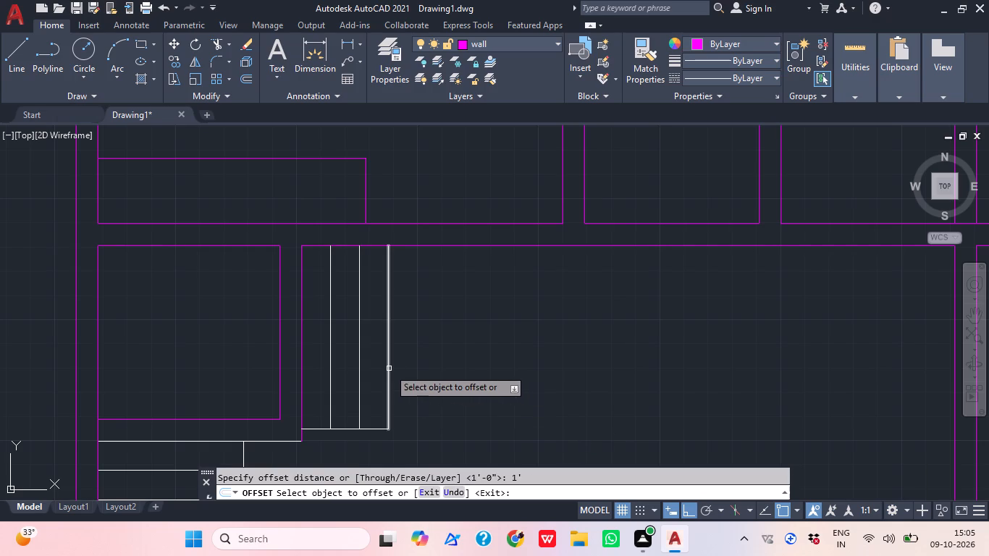
{"action": "left_click", "coordinate": [389, 368]}
{"action": "left_click", "coordinate": [406, 365]}
{"action": "key", "text": "Escape"}
Extend the bottom edge line of the staircase's upper flight to the new tread line.
{"action": "type", "text": "ex"}
{"action": "key", "text": "space"}
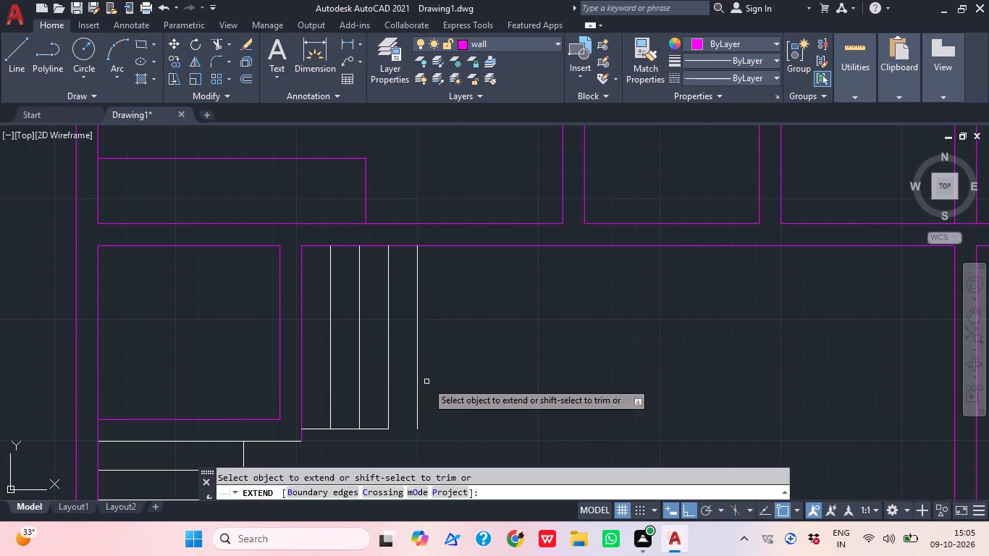
{"action": "left_click", "coordinate": [375, 423]}
{"action": "left_click", "coordinate": [376, 437]}
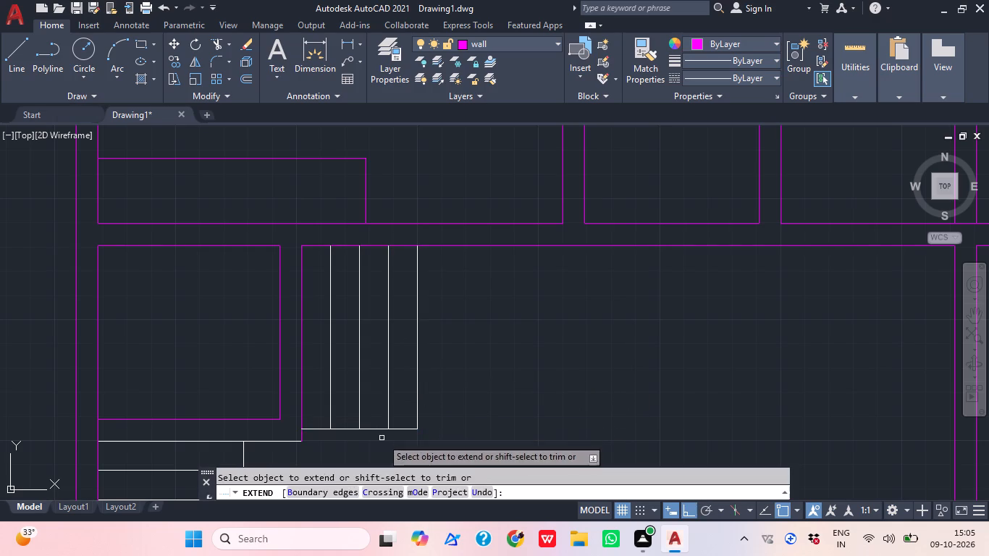
{"action": "key", "text": "Escape"}
{"action": "scroll", "coordinate": [506, 383], "scroll_direction": "down", "scroll_amount": 2}
{"action": "middle_click_drag", "start_coordinate": [494, 388], "coordinate": [402, 390]}
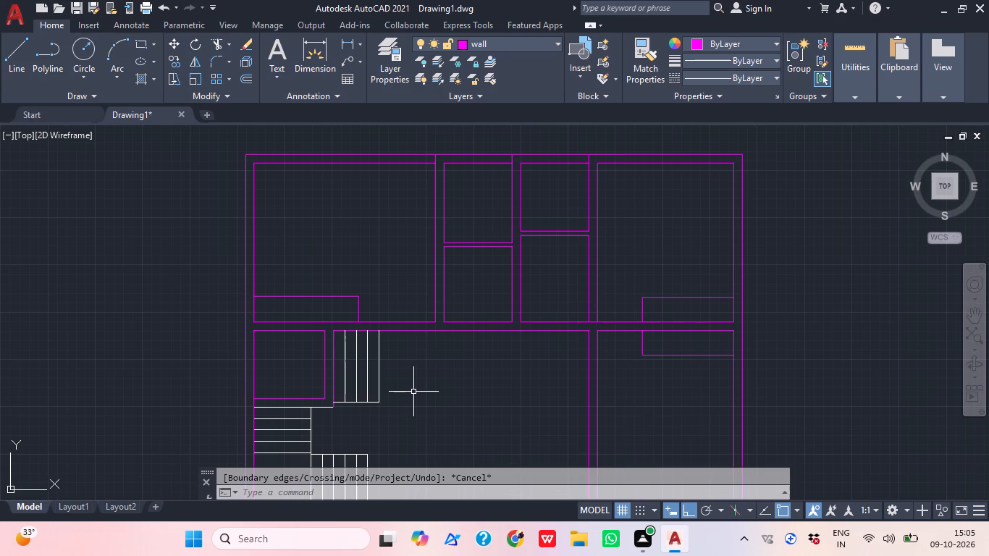
{"action": "middle_click_drag", "start_coordinate": [481, 366], "coordinate": [494, 353]}
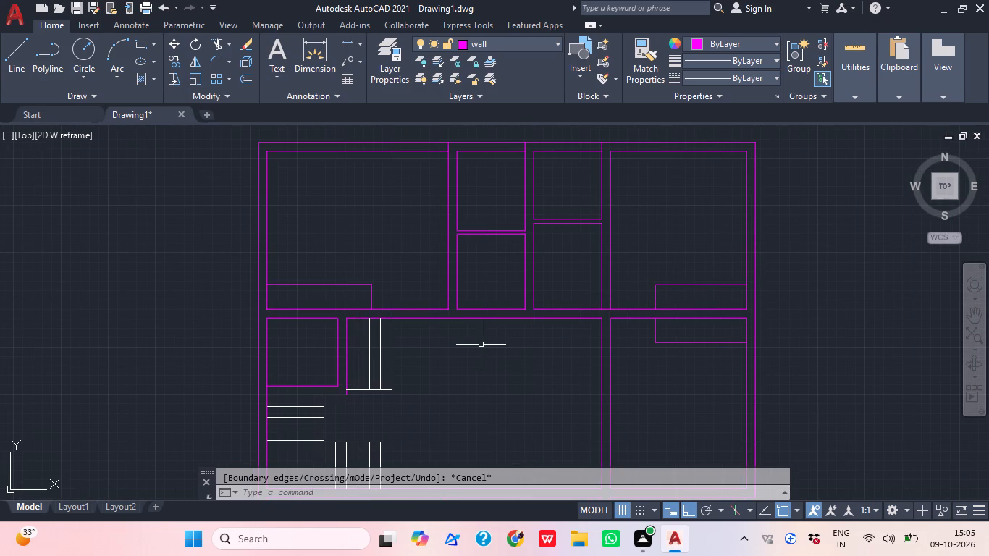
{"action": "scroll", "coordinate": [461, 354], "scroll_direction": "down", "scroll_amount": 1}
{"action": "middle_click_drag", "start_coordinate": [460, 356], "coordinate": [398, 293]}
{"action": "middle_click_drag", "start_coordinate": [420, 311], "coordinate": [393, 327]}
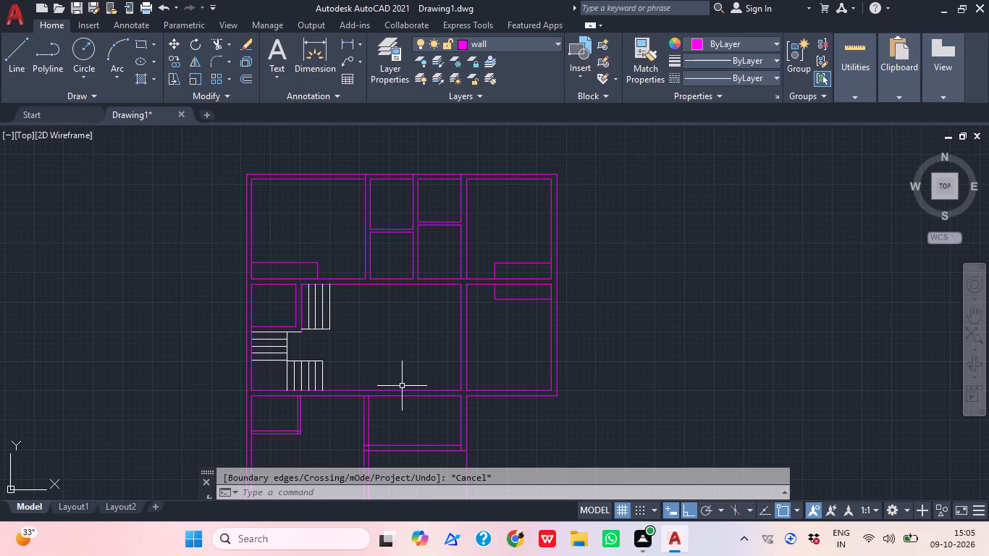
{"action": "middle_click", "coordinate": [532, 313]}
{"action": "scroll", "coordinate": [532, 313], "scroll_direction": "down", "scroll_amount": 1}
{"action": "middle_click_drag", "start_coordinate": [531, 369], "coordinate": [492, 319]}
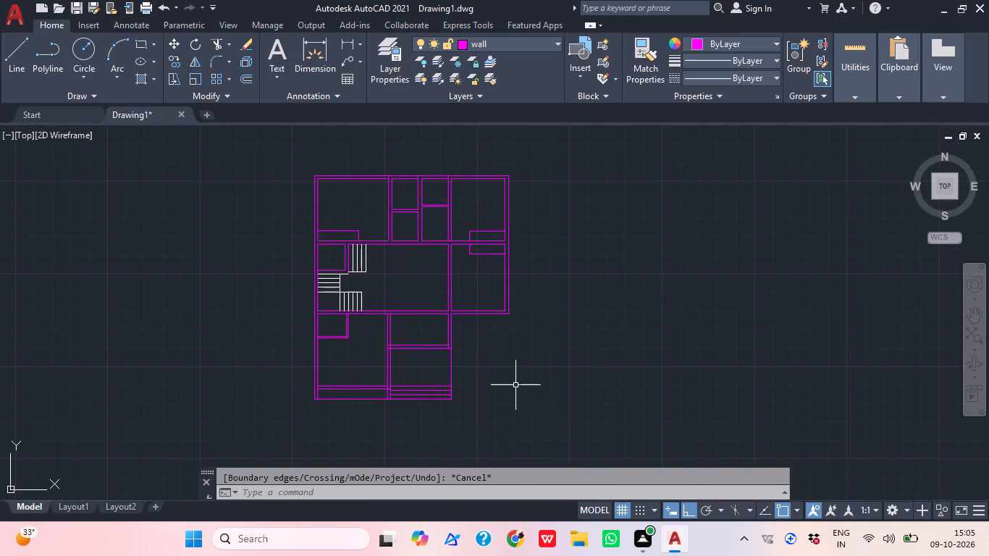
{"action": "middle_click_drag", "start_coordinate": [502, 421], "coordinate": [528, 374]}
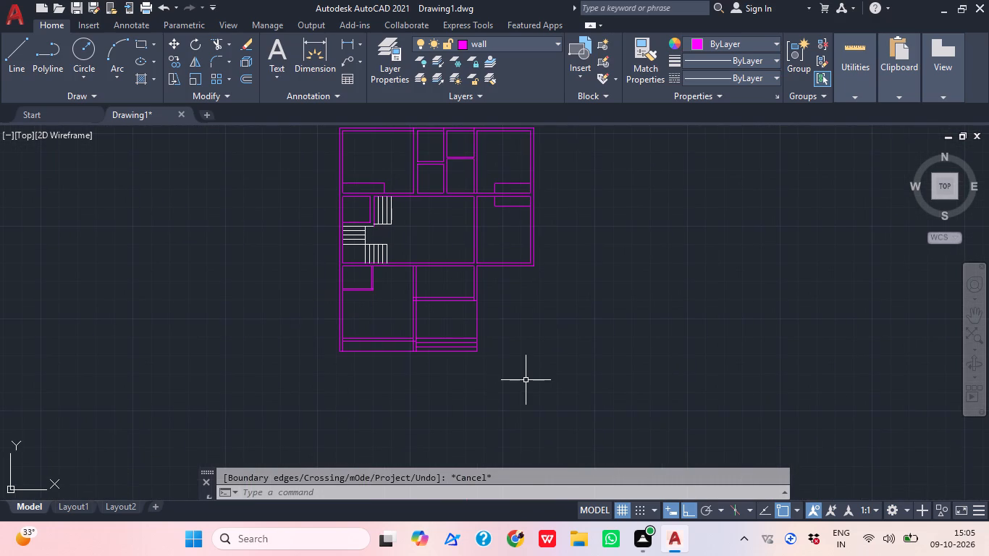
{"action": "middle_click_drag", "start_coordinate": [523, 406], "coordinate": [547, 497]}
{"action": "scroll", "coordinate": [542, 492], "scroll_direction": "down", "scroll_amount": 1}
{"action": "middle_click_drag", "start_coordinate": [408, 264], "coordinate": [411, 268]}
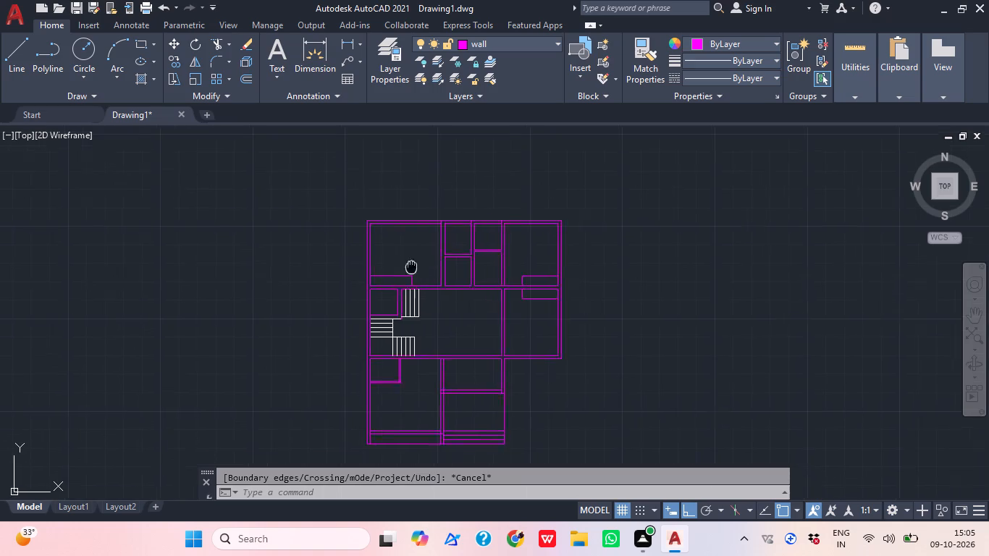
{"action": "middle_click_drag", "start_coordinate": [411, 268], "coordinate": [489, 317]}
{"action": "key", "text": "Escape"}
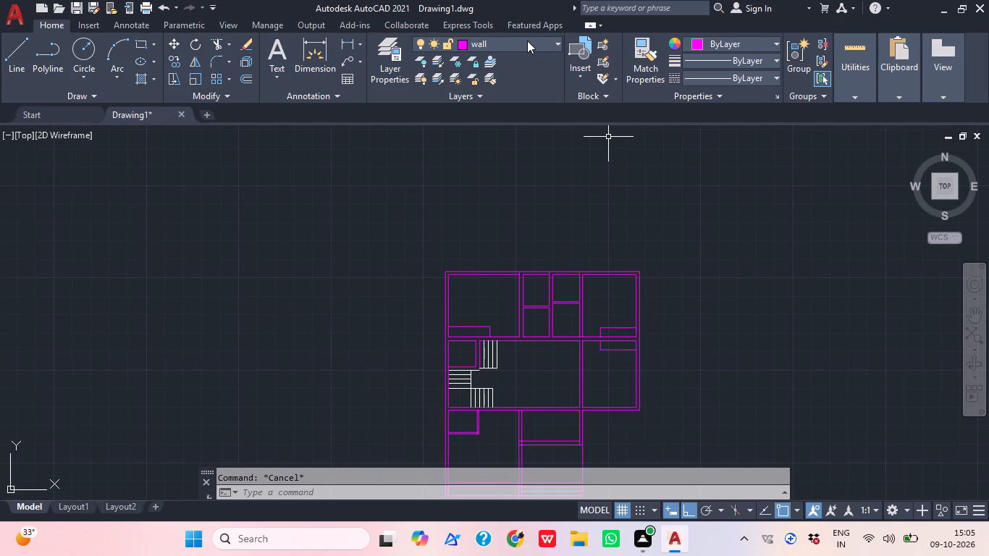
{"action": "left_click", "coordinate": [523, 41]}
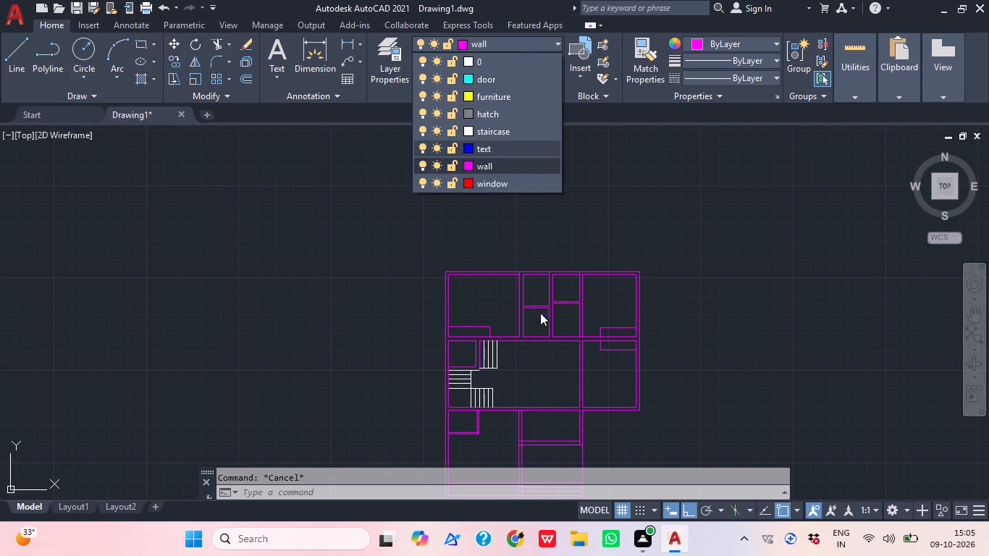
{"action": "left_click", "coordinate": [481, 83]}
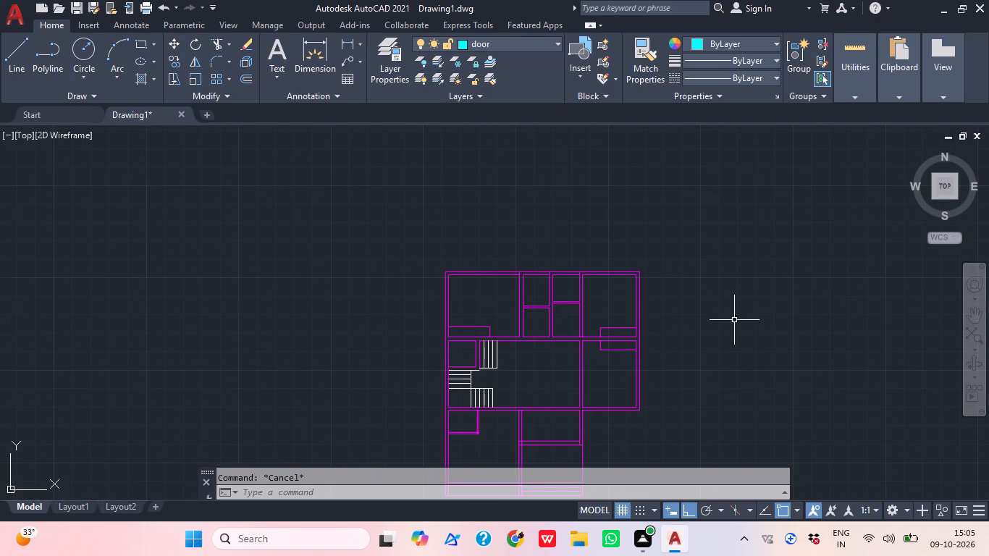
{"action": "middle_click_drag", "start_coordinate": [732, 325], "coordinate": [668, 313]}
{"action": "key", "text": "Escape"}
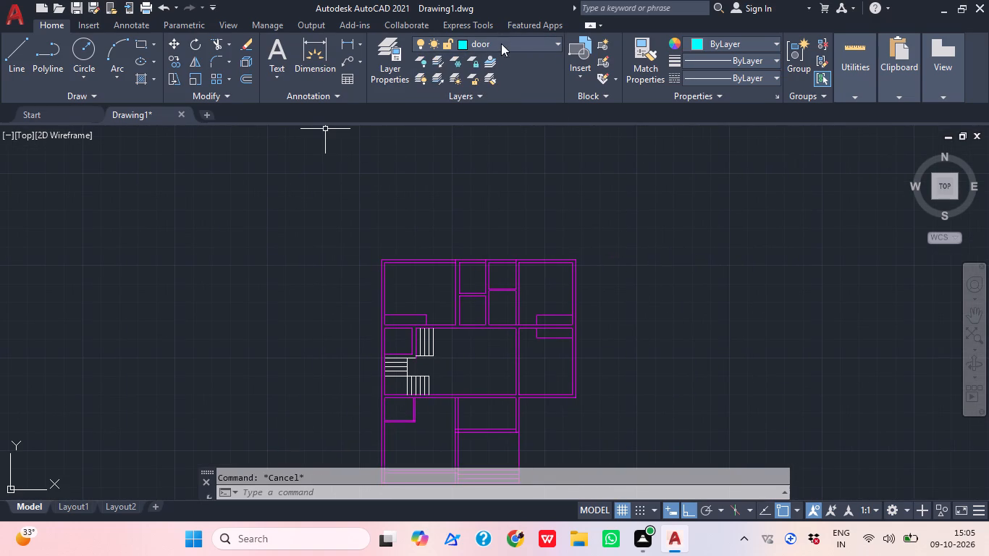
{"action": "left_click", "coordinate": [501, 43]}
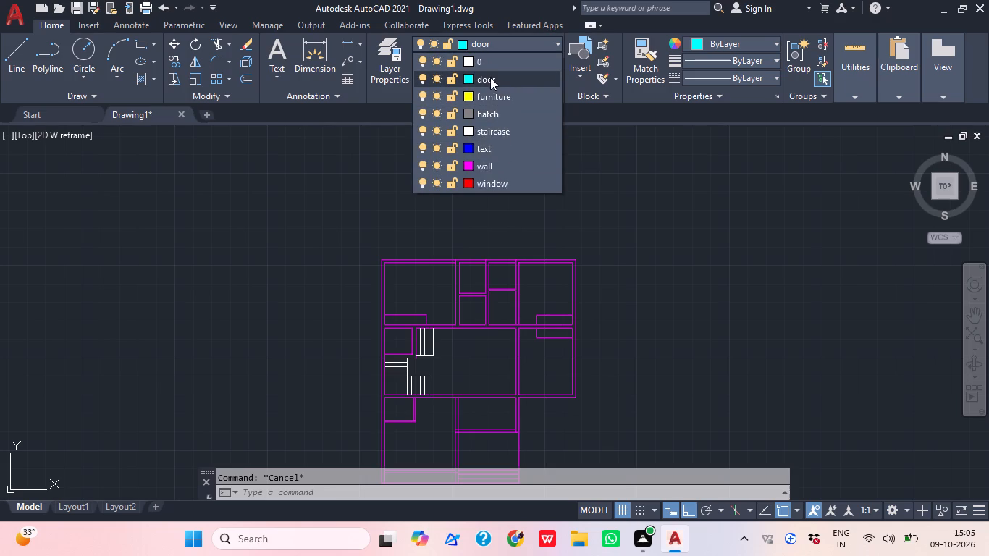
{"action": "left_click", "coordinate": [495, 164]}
Draw a line across the wall below the upper left room, 6" left of the room's lower right inner corner.
{"action": "scroll", "coordinate": [401, 329], "scroll_direction": "up", "scroll_amount": 1}
{"action": "scroll", "coordinate": [401, 329], "scroll_direction": "down", "scroll_amount": 1}
{"action": "scroll", "coordinate": [401, 329], "scroll_direction": "up", "scroll_amount": 2}
{"action": "middle_click_drag", "start_coordinate": [456, 301], "coordinate": [434, 327]}
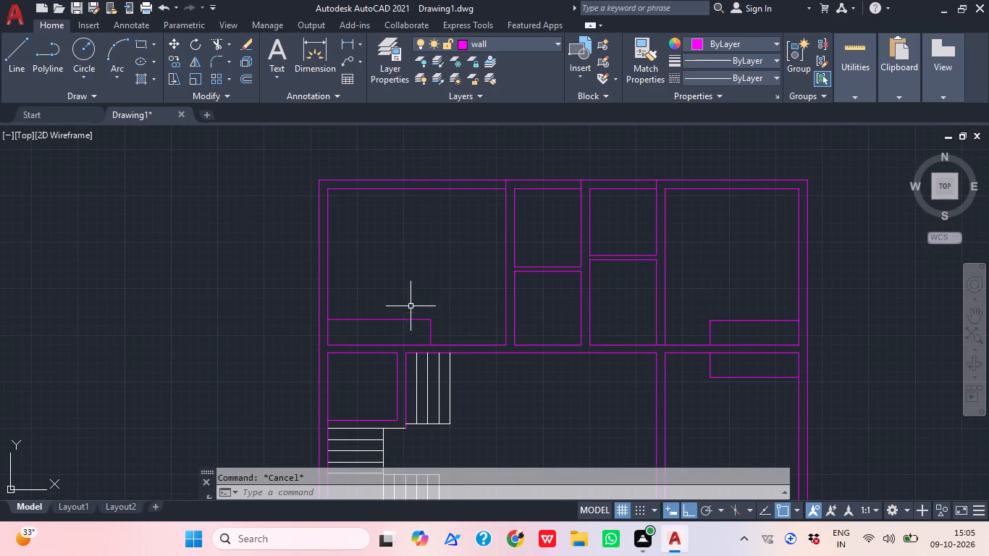
{"action": "key", "text": "l"}
{"action": "key", "text": "space"}
{"action": "key", "text": "t"}
{"action": "type", "text": "k"}
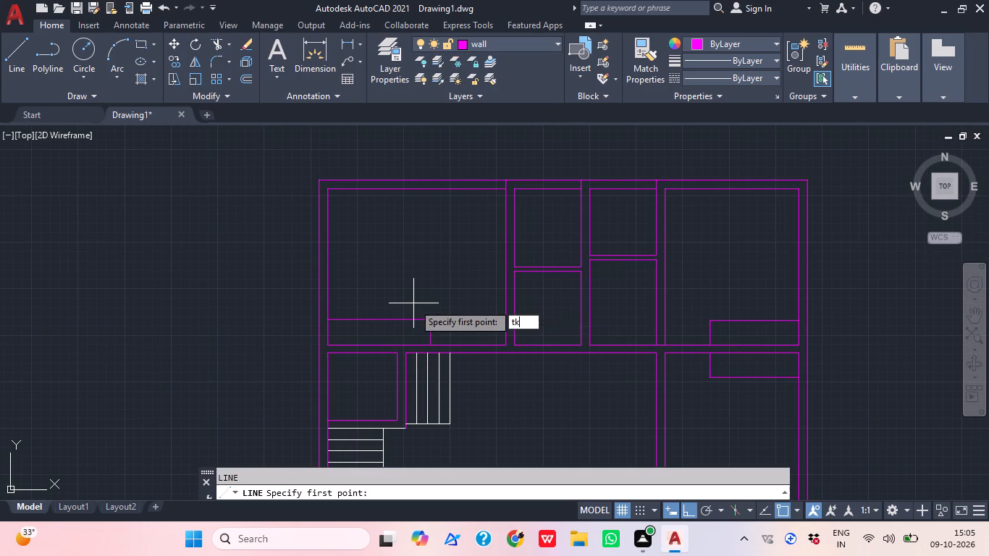
{"action": "key", "text": "space"}
{"action": "scroll", "coordinate": [477, 353], "scroll_direction": "up", "scroll_amount": 2}
{"action": "middle_click_drag", "start_coordinate": [445, 385], "coordinate": [423, 411]}
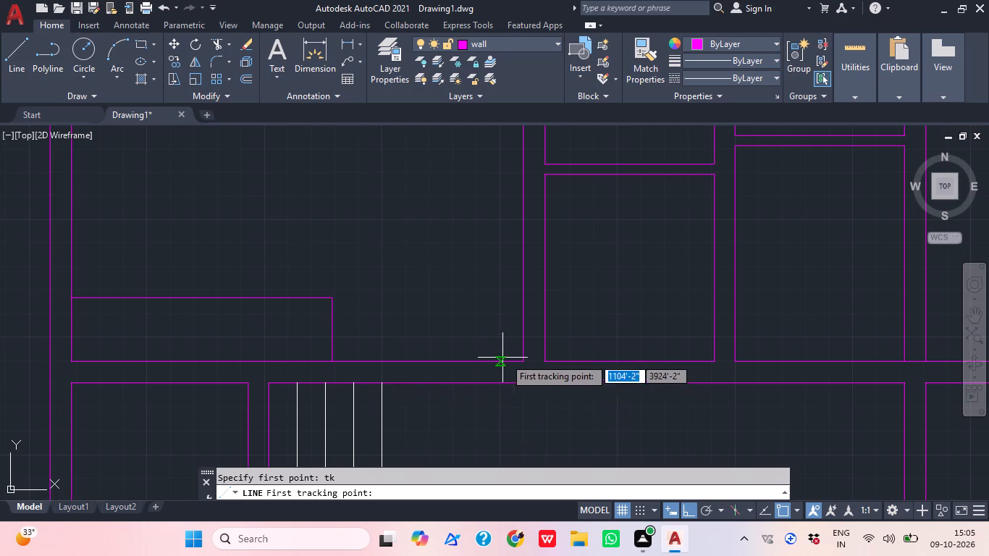
{"action": "left_click", "coordinate": [526, 361]}
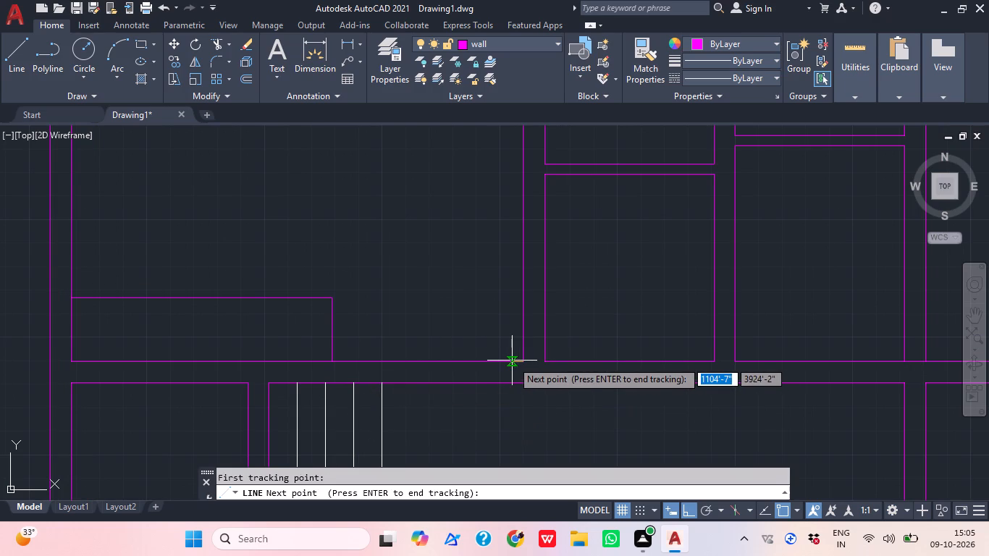
{"action": "key", "text": "6"}
{"action": "key", "text": "shift+quotedbl"}
{"action": "key", "text": "Return"}
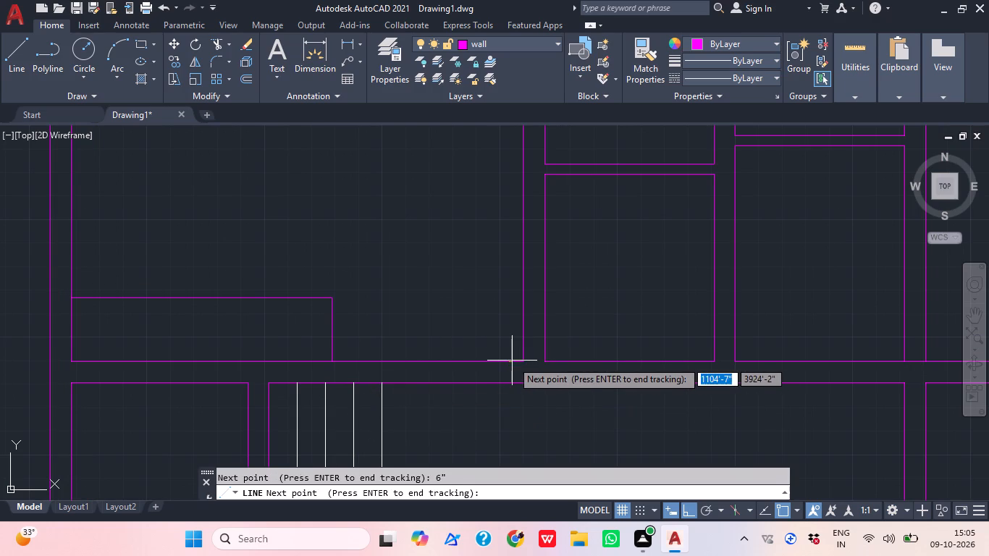
{"action": "key", "text": "Return"}
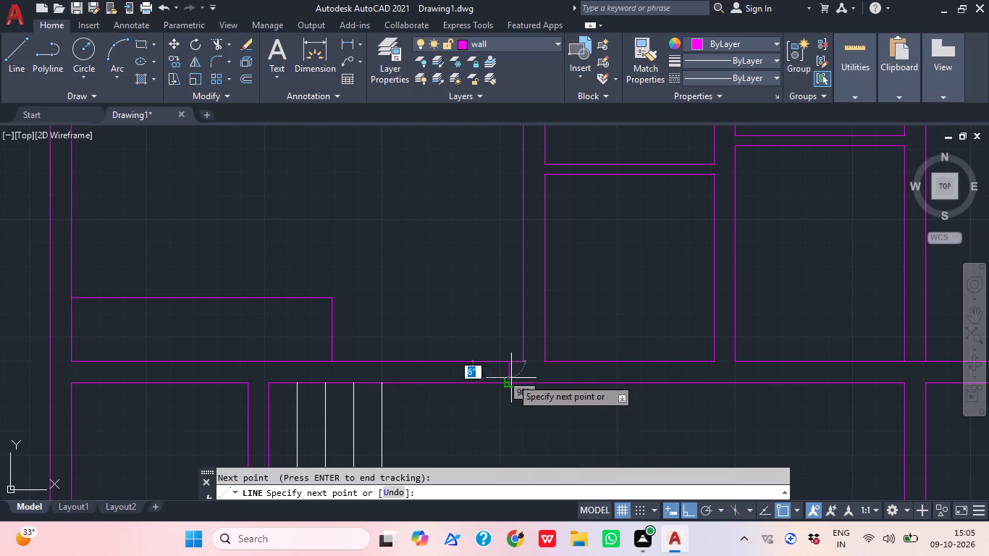
{"action": "left_click", "coordinate": [507, 382]}
{"action": "key", "text": "Escape"}
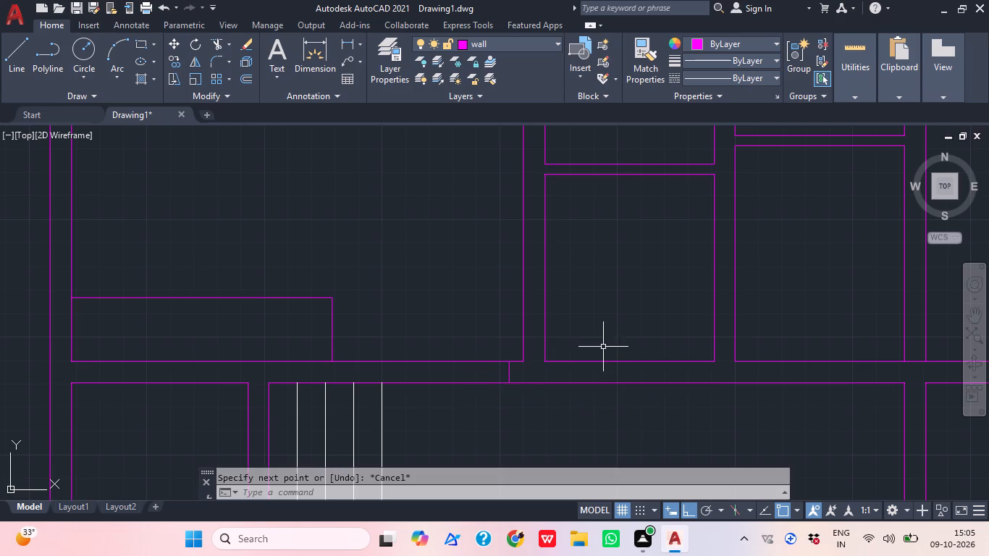
Offset the short line across the wall below the upper left room 3'6" to the left to form a door opening.
{"action": "key", "text": "o"}
{"action": "key", "text": "space"}
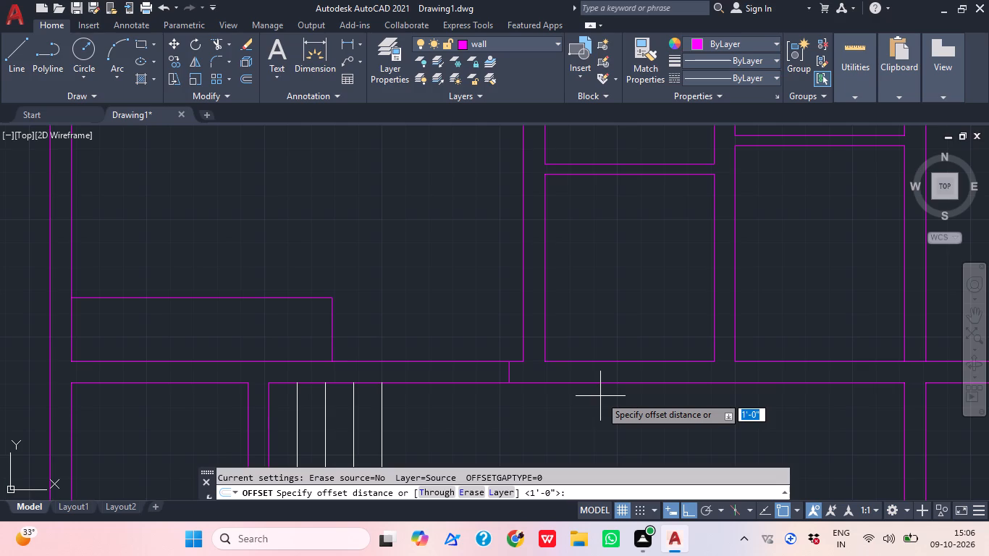
{"action": "type", "text": "3'"}
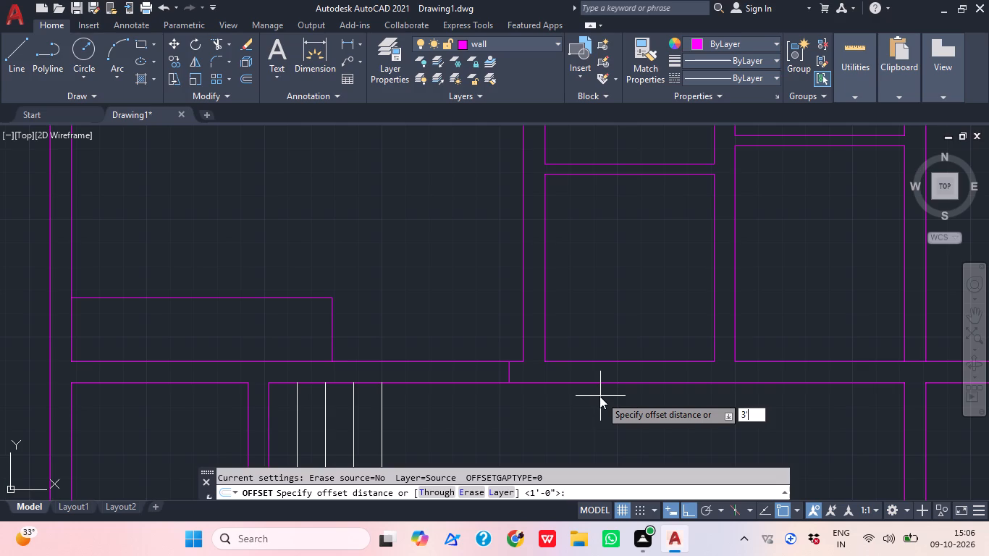
{"action": "key", "text": "6"}
{"action": "key", "text": "shift+quotedbl"}
{"action": "key", "text": "Return"}
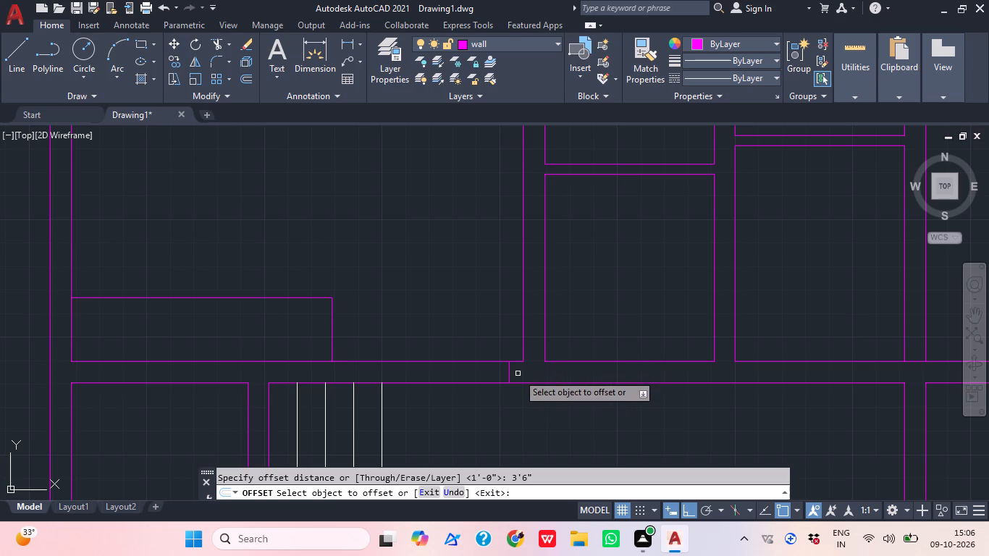
{"action": "left_click", "coordinate": [509, 374]}
{"action": "left_click", "coordinate": [390, 397]}
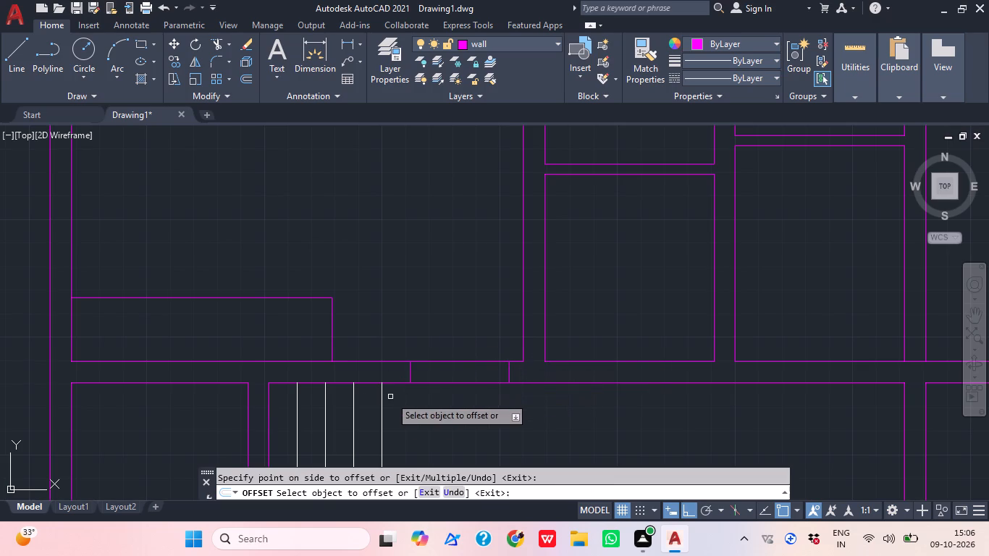
{"action": "middle_click_drag", "start_coordinate": [481, 437], "coordinate": [386, 444]}
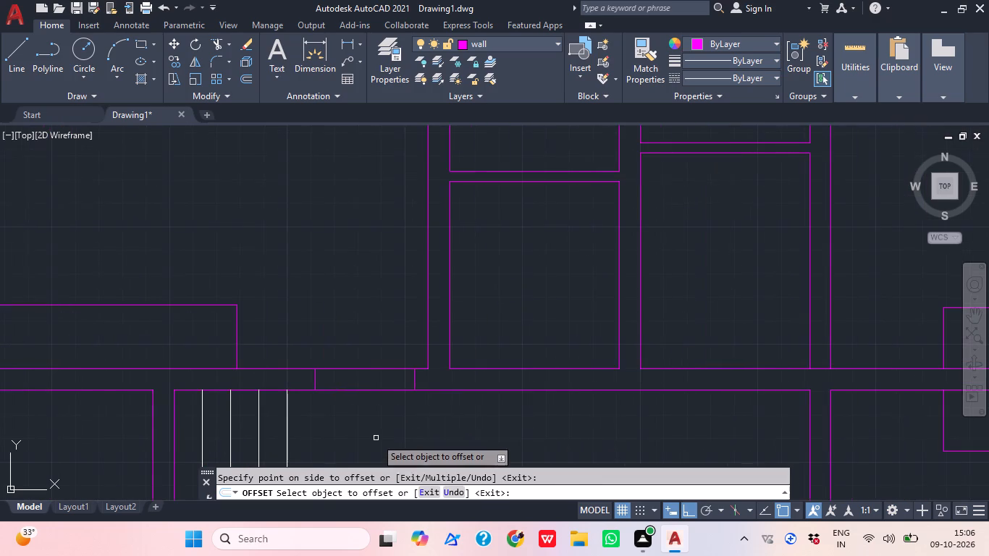
{"action": "middle_click_drag", "start_coordinate": [520, 375], "coordinate": [461, 370]}
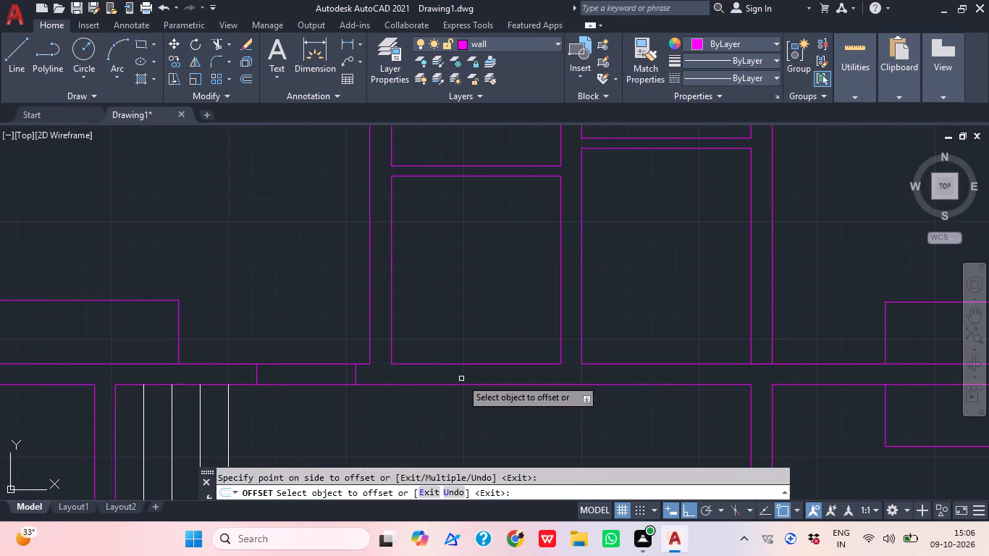
{"action": "key", "text": "space"}
Draw a line across the upper left room's right wall, 6" above the lower left corner of the adjoining lower small room.
{"action": "key", "text": "l"}
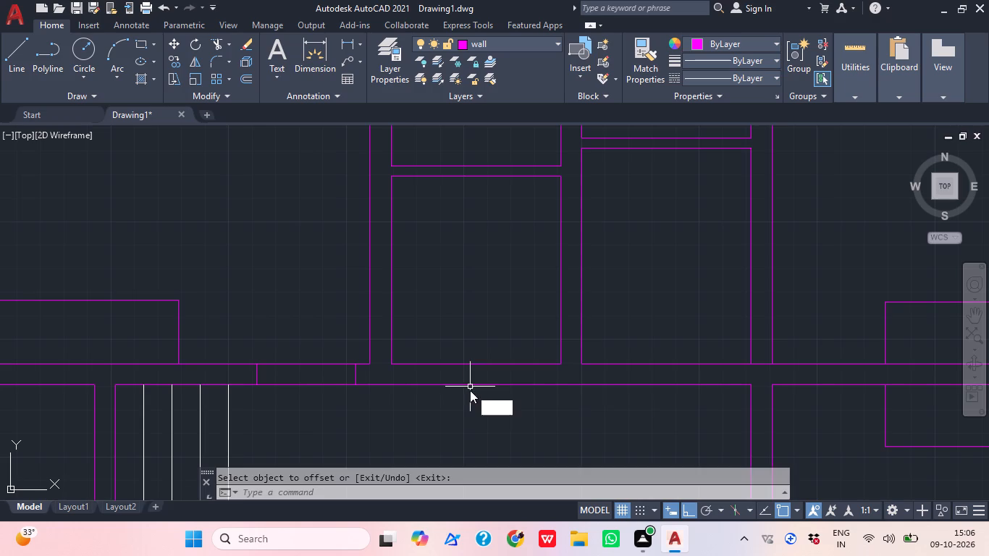
{"action": "key", "text": "space"}
{"action": "type", "text": "tk"}
{"action": "key", "text": "space"}
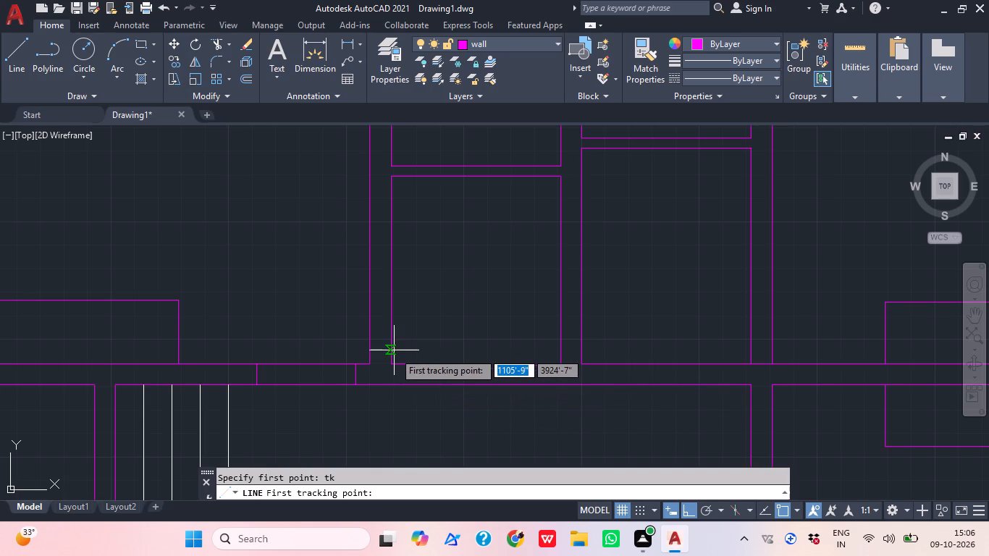
{"action": "left_click", "coordinate": [390, 370]}
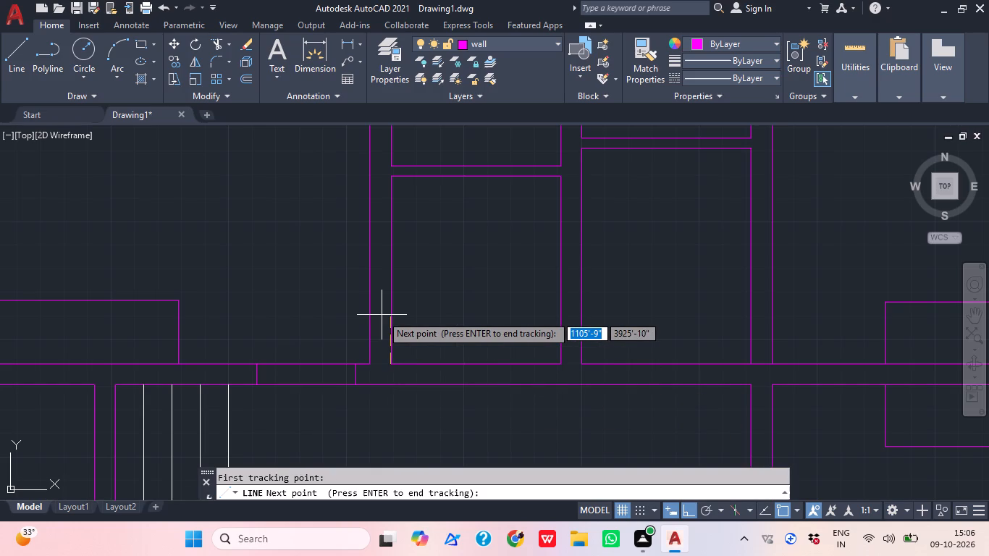
{"action": "type", "text": "6\""}
{"action": "key", "text": "Return"}
{"action": "key", "text": "Return"}
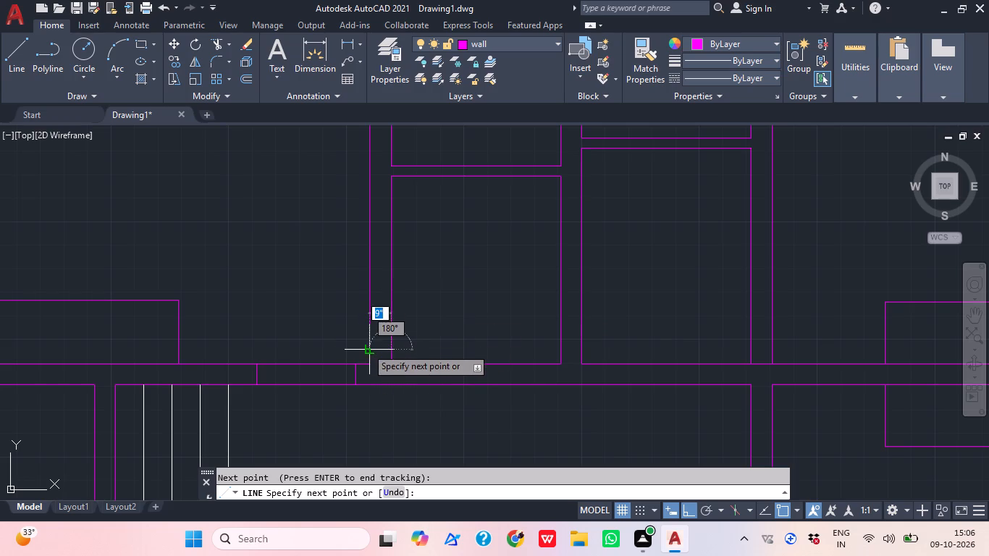
{"action": "left_click", "coordinate": [366, 347]}
{"action": "key", "text": "Escape"}
Offset the short line across the upper left room's right wall 2'6" upward to mark the second door opening.
{"action": "type", "text": "o"}
{"action": "key", "text": "space"}
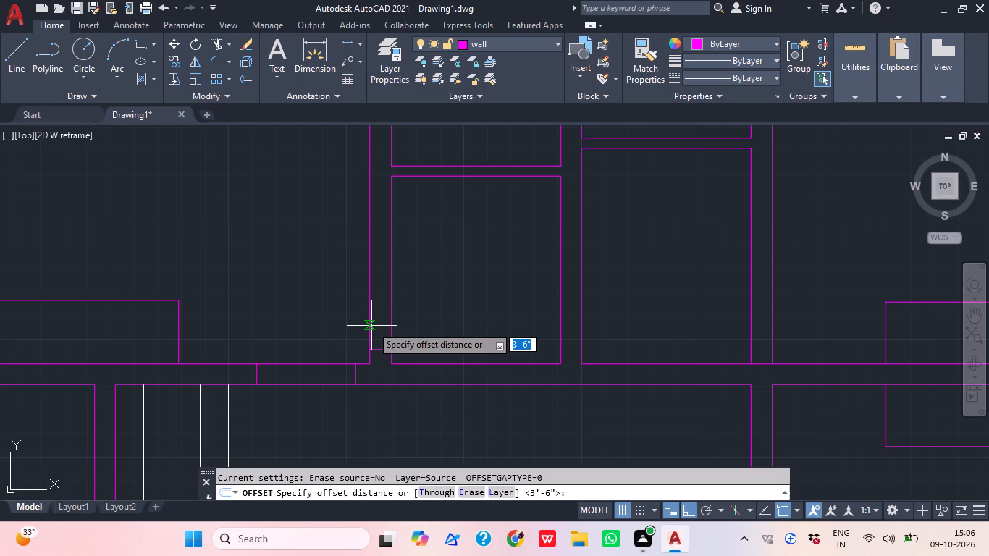
{"action": "type", "text": "2''6\""}
{"action": "key", "text": "BackSpace"}
{"action": "key", "text": "BackSpace"}
{"action": "key", "text": "BackSpace"}
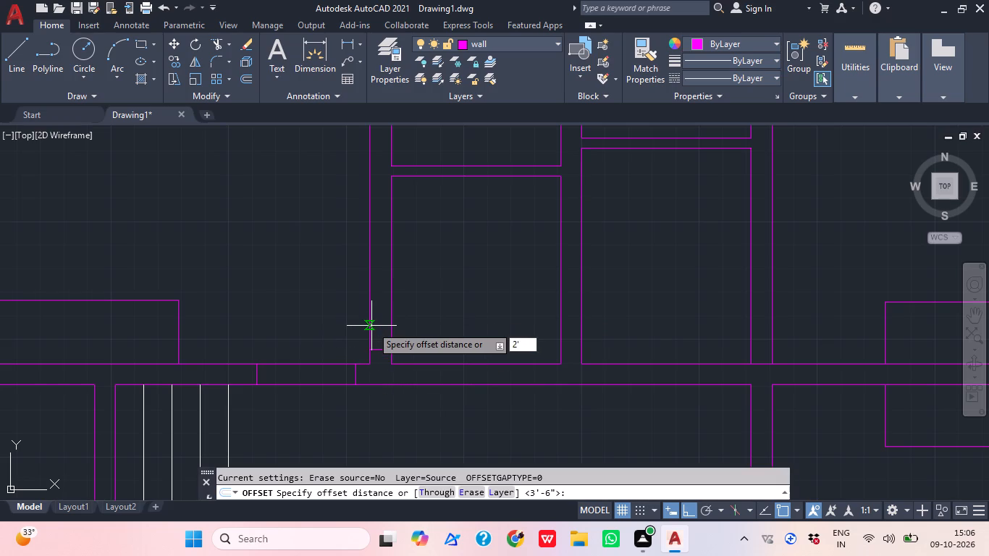
{"action": "type", "text": "6\""}
{"action": "key", "text": "Return"}
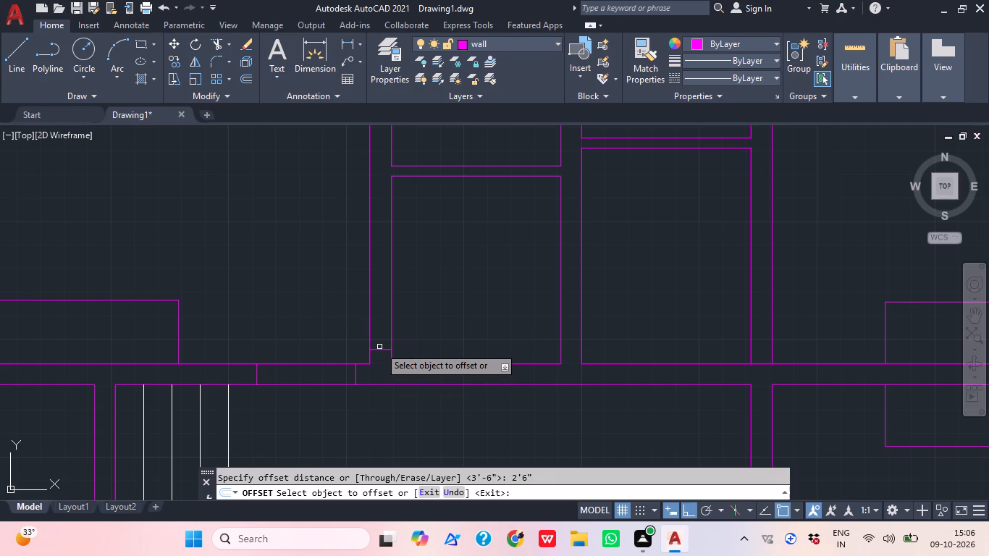
{"action": "left_click", "coordinate": [379, 350]}
{"action": "left_click", "coordinate": [371, 313]}
{"action": "middle_click_drag", "start_coordinate": [455, 307], "coordinate": [447, 347]}
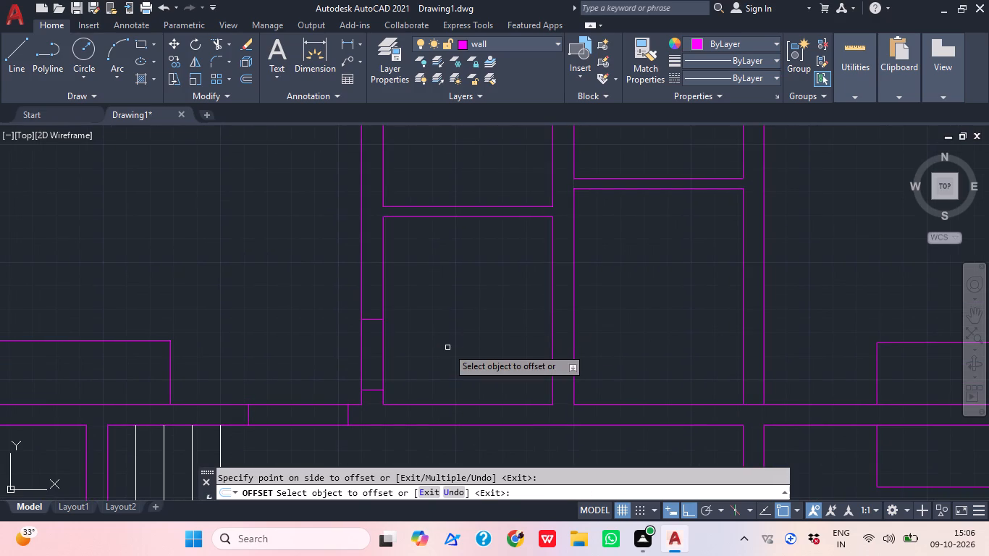
{"action": "key", "text": "space"}
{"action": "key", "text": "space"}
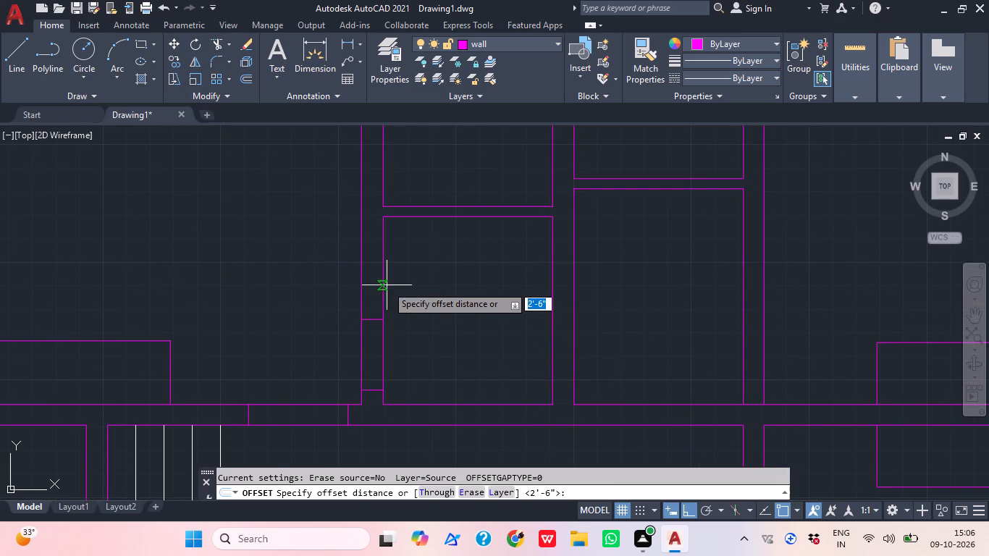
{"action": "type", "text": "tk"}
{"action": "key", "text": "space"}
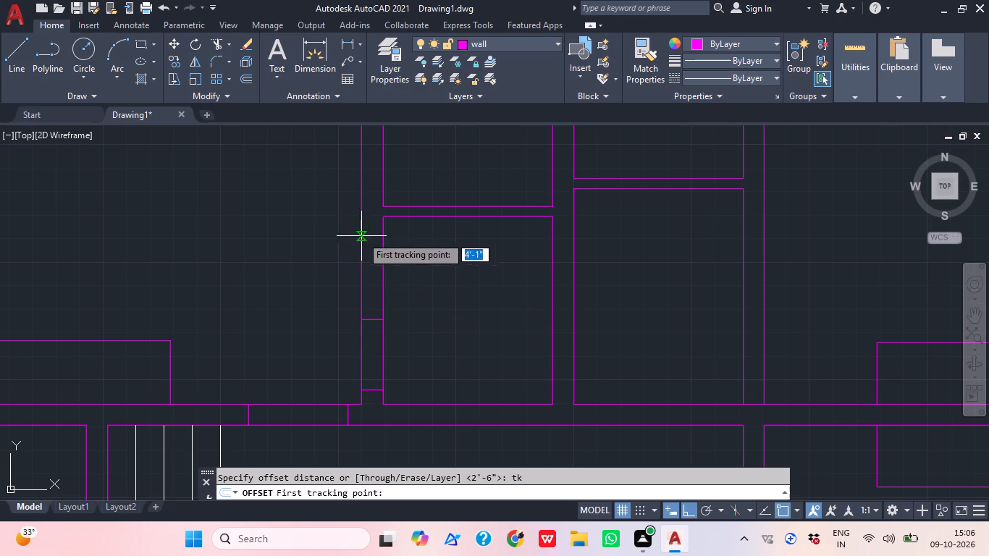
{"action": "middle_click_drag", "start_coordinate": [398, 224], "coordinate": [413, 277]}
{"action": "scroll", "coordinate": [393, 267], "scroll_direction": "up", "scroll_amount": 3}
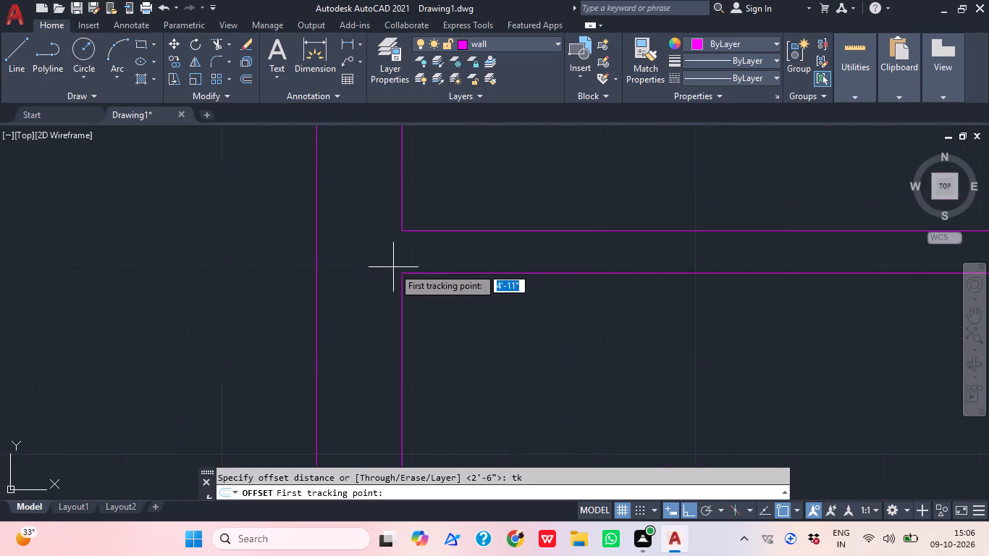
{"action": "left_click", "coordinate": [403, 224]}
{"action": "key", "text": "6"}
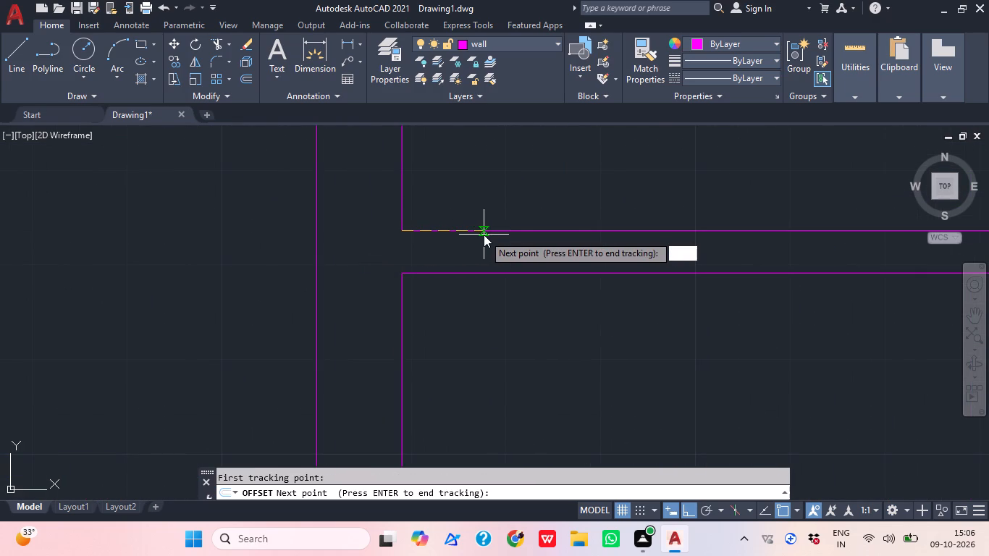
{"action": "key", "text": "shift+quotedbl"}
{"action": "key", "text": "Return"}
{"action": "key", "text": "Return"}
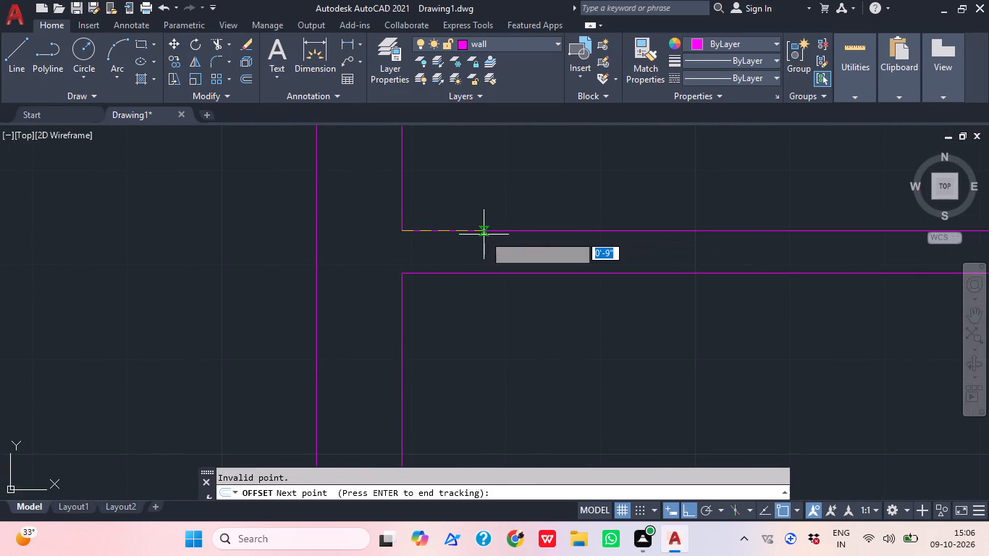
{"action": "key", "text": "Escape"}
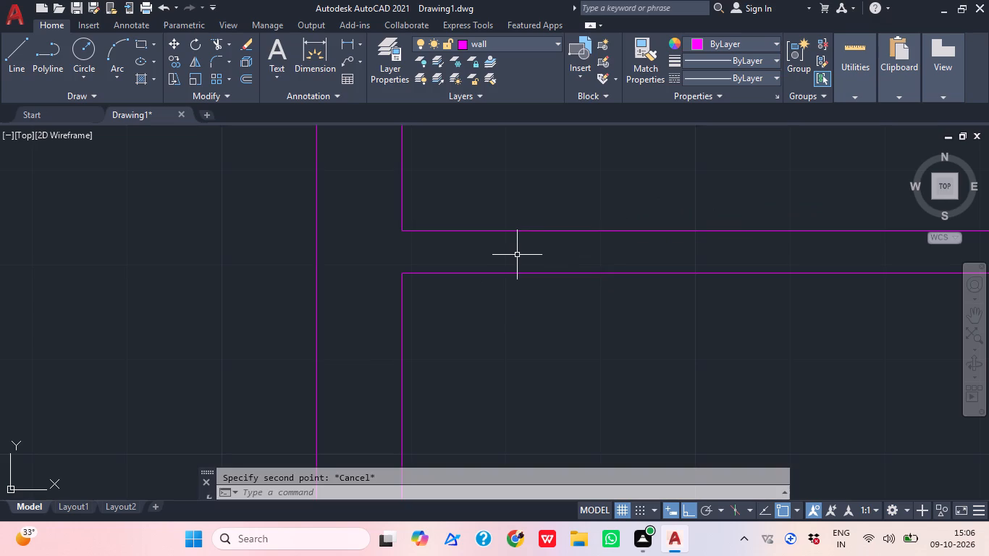
Draw a line across the wall between the two left small rooms, 6" right of the upper one's lower left corner.
{"action": "type", "text": "l y"}
{"action": "key", "text": "BackSpace"}
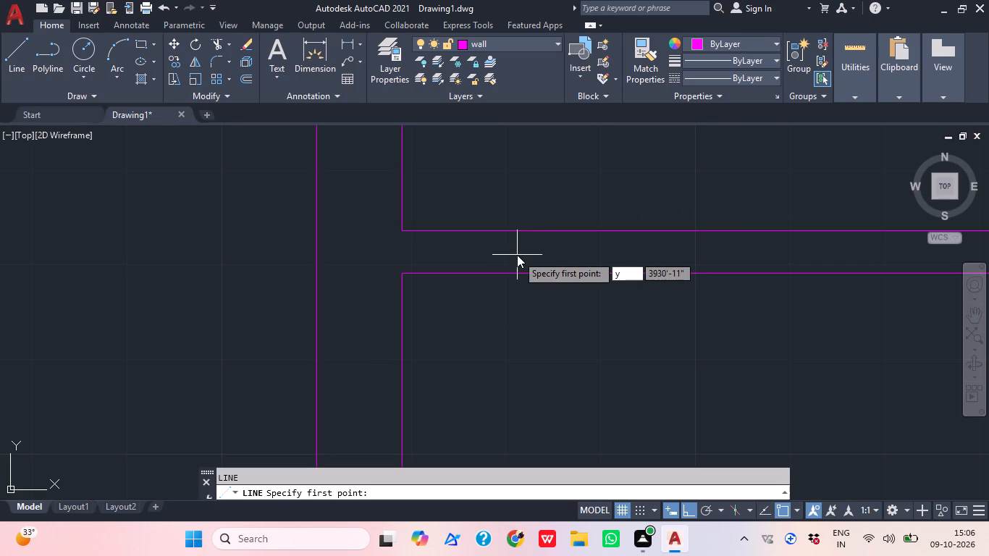
{"action": "type", "text": "tk"}
{"action": "key", "text": "Return"}
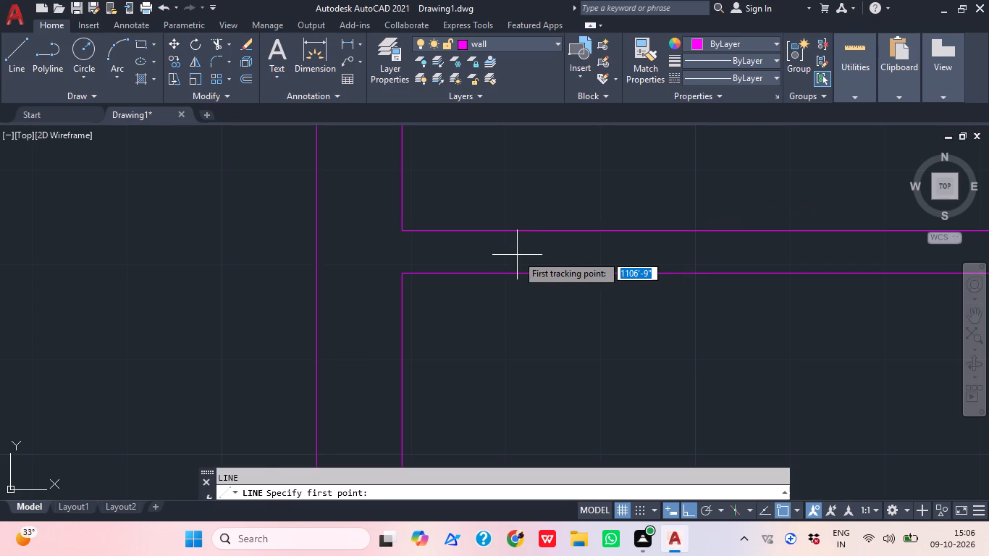
{"action": "left_click", "coordinate": [401, 232]}
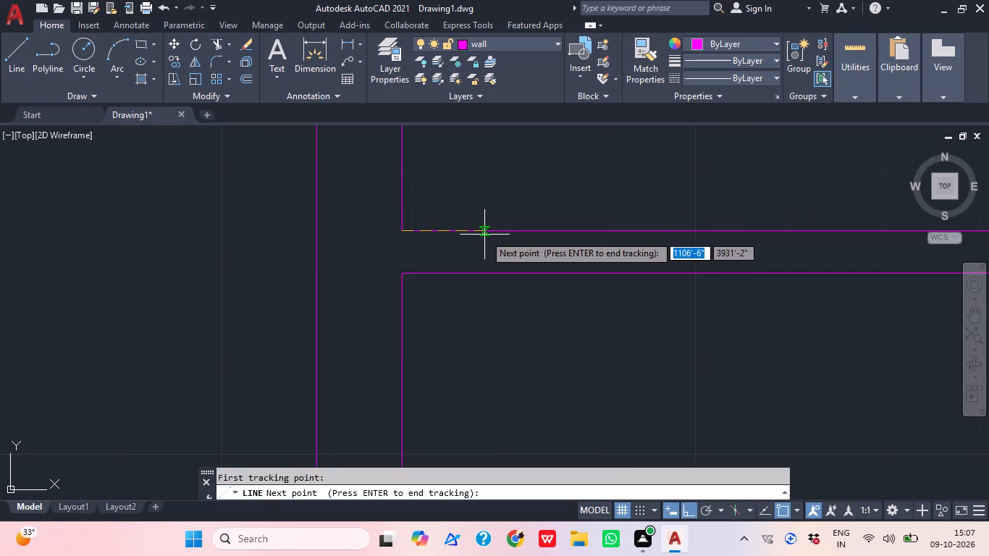
{"action": "type", "text": "6\""}
{"action": "key", "text": "Return"}
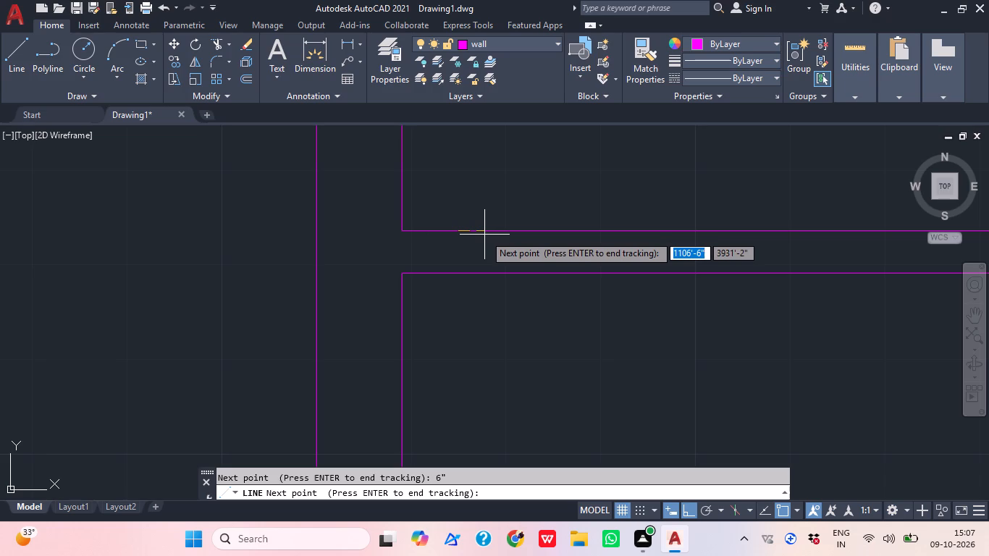
{"action": "key", "text": "Return"}
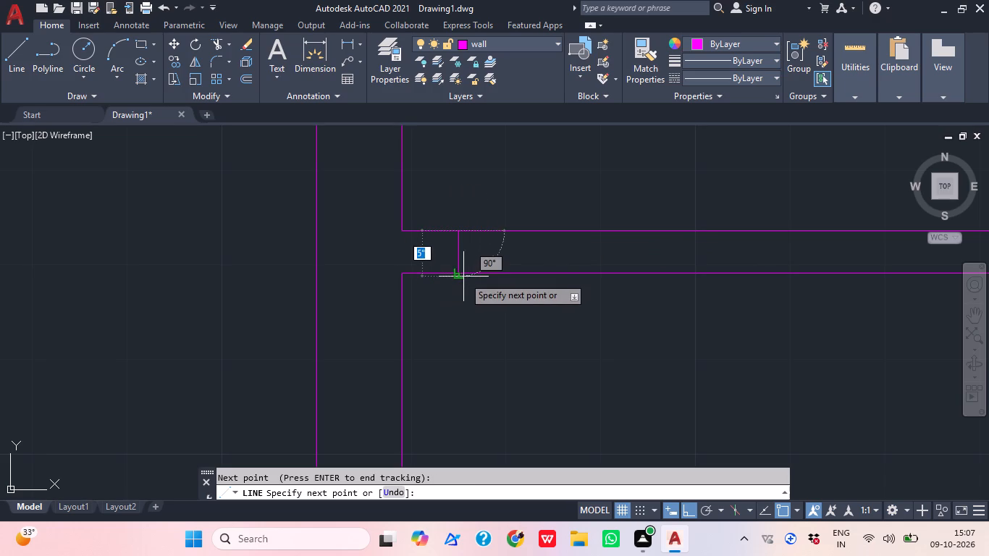
{"action": "left_click", "coordinate": [458, 277]}
{"action": "middle_click_drag", "start_coordinate": [588, 244], "coordinate": [385, 264]}
{"action": "key", "text": "Escape"}
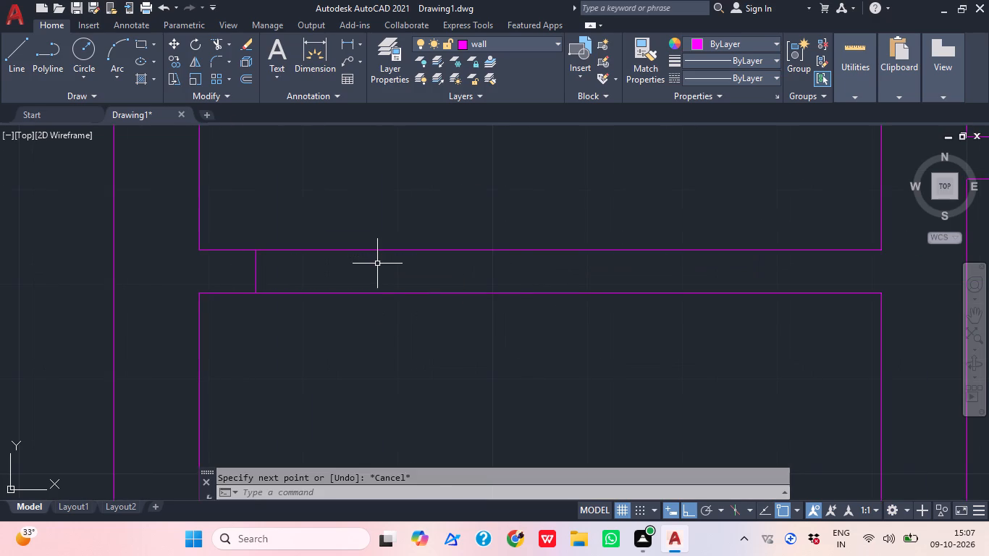
Offset the short line between the two left small rooms 2'6" to the right to mark a door opening.
{"action": "type", "text": "o"}
{"action": "key", "text": "space"}
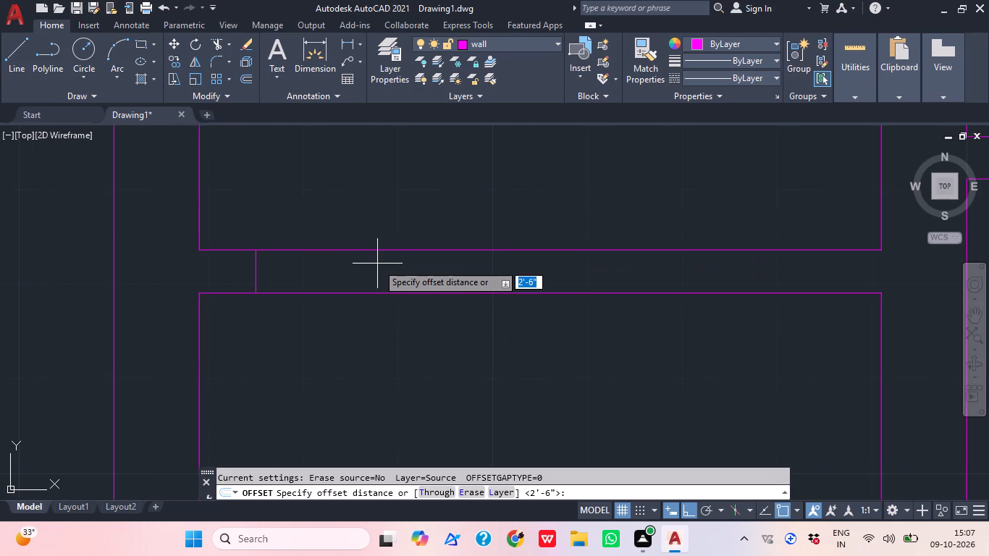
{"action": "key", "text": "space"}
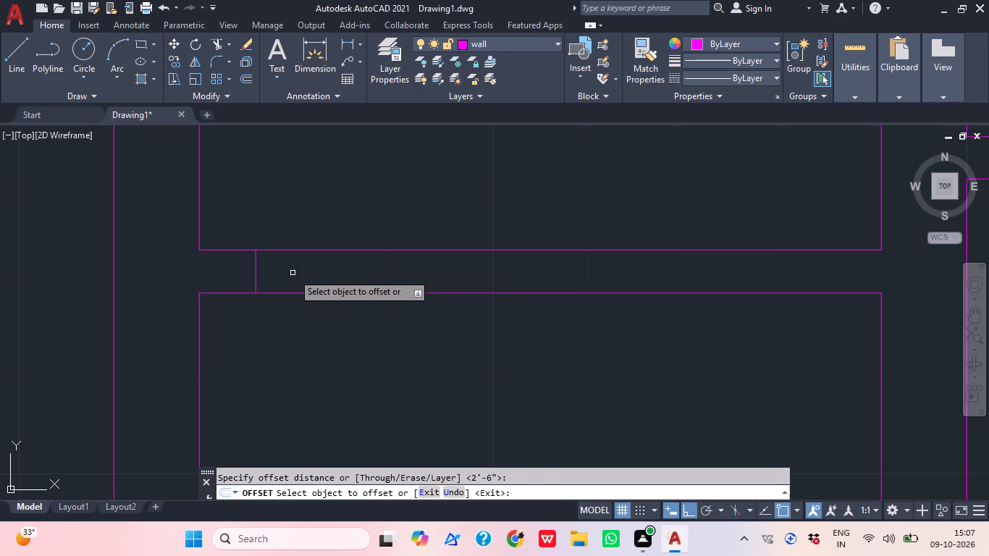
{"action": "left_click", "coordinate": [256, 273]}
{"action": "left_click_drag", "start_coordinate": [542, 199], "coordinate": [548, 214]}
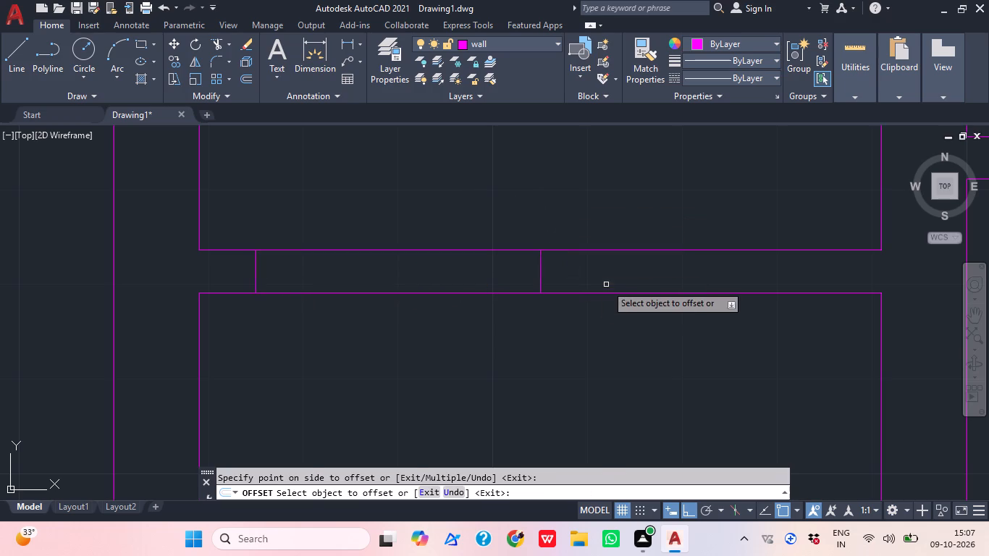
{"action": "scroll", "coordinate": [613, 276], "scroll_direction": "down", "scroll_amount": 2}
{"action": "middle_click_drag", "start_coordinate": [639, 313], "coordinate": [568, 227]}
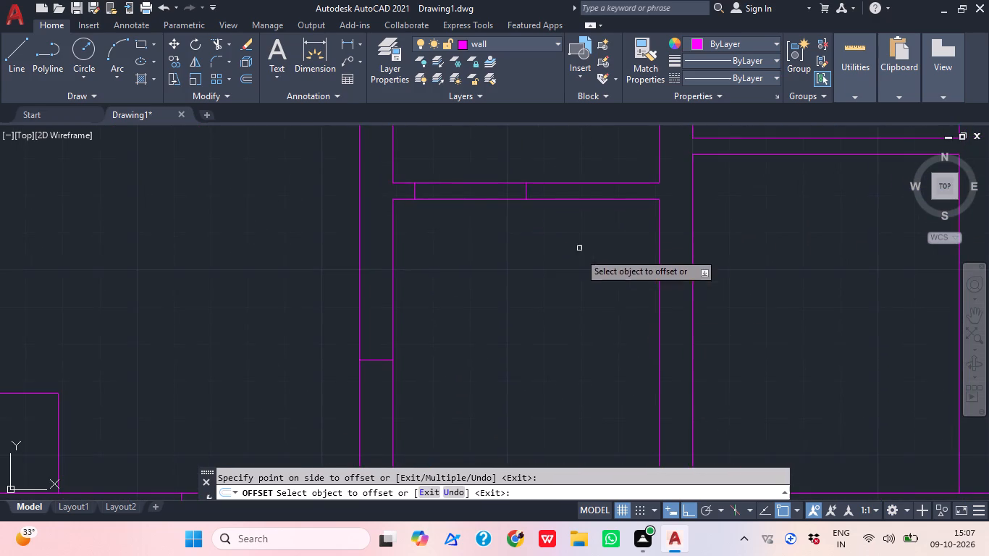
{"action": "scroll", "coordinate": [506, 360], "scroll_direction": "down", "scroll_amount": 1}
{"action": "middle_click_drag", "start_coordinate": [496, 367], "coordinate": [503, 324]}
{"action": "middle_click_drag", "start_coordinate": [472, 343], "coordinate": [445, 368]}
{"action": "middle_click_drag", "start_coordinate": [487, 316], "coordinate": [481, 375]}
{"action": "middle_click_drag", "start_coordinate": [515, 373], "coordinate": [439, 369]}
{"action": "middle_click_drag", "start_coordinate": [500, 361], "coordinate": [471, 373]}
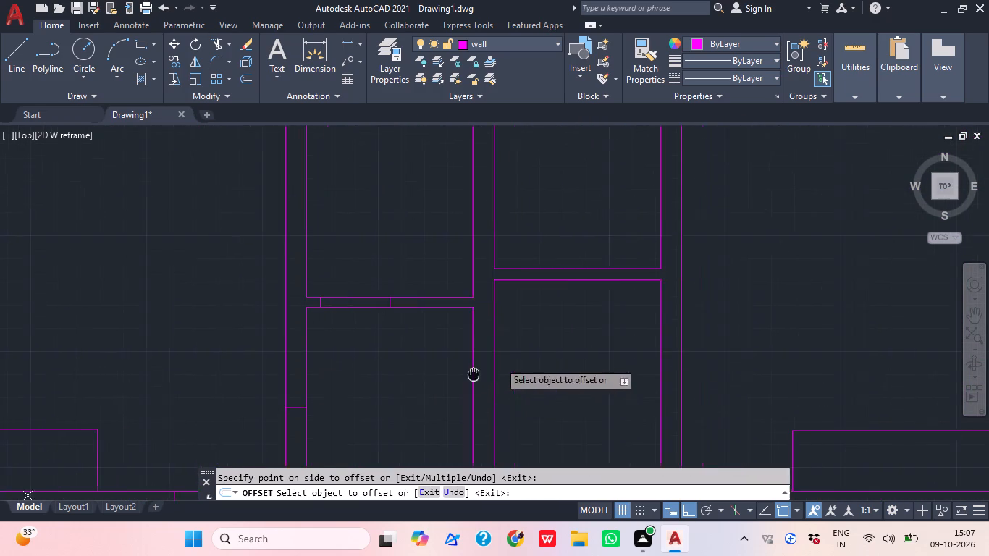
{"action": "middle_click_drag", "start_coordinate": [471, 373], "coordinate": [468, 374]}
{"action": "key", "text": "space"}
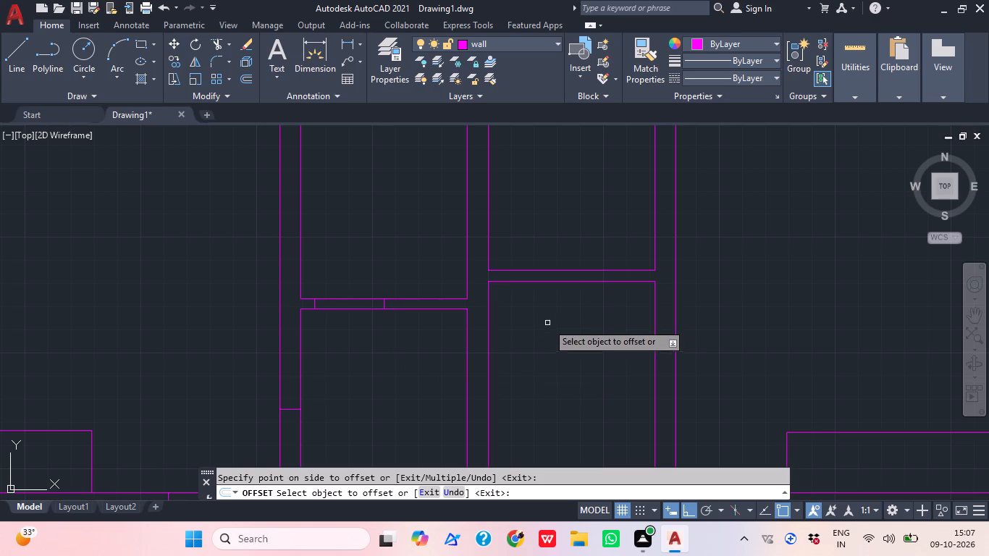
Draw a line across the wall between the two right small rooms, 6" right of the upper one's lower left corner.
{"action": "type", "text": "l tk"}
{"action": "key", "text": "space"}
{"action": "scroll", "coordinate": [486, 236], "scroll_direction": "up", "scroll_amount": 2}
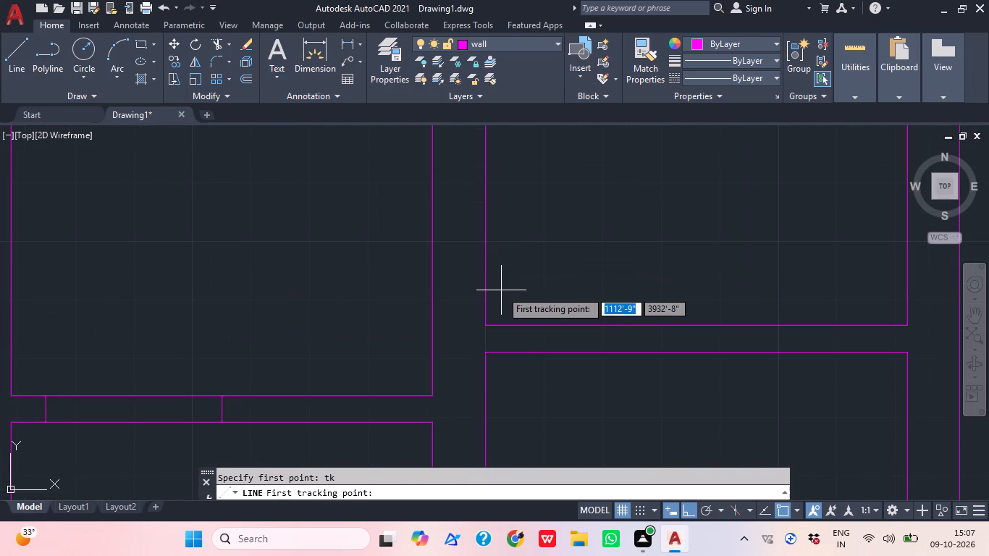
{"action": "left_click", "coordinate": [486, 330]}
{"action": "key", "text": "6"}
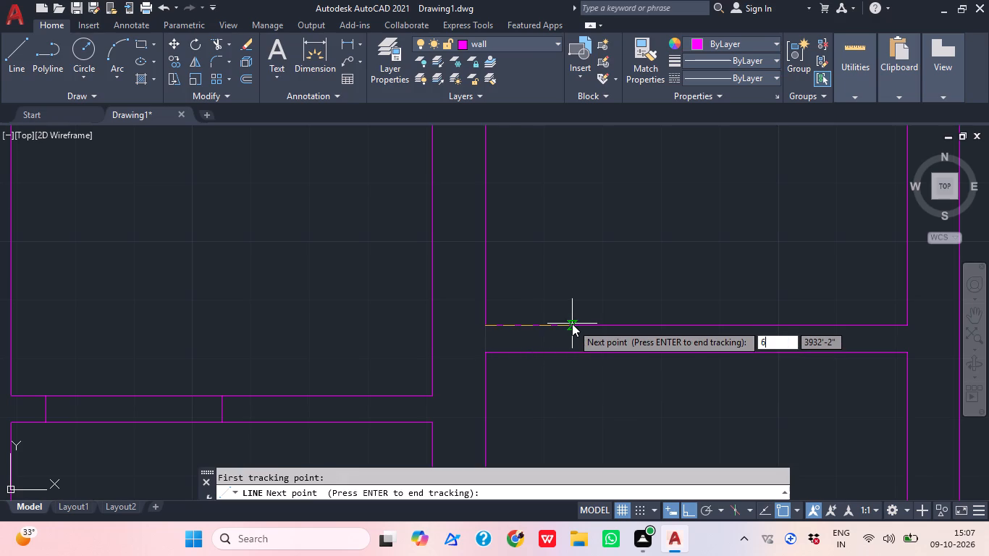
{"action": "key", "text": "shift+quotedbl"}
{"action": "key", "text": "Return"}
{"action": "key", "text": "Return"}
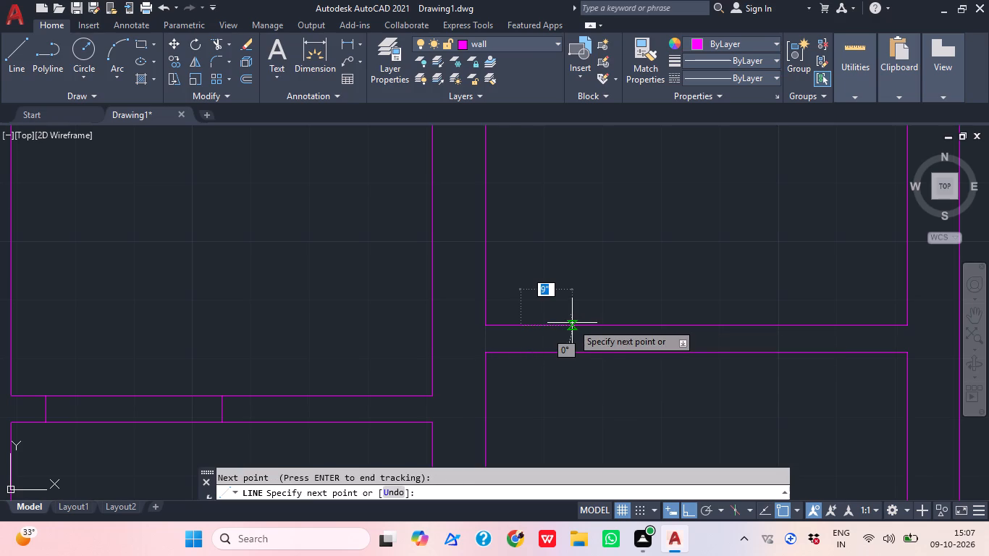
{"action": "left_click", "coordinate": [518, 355]}
{"action": "key", "text": "Escape"}
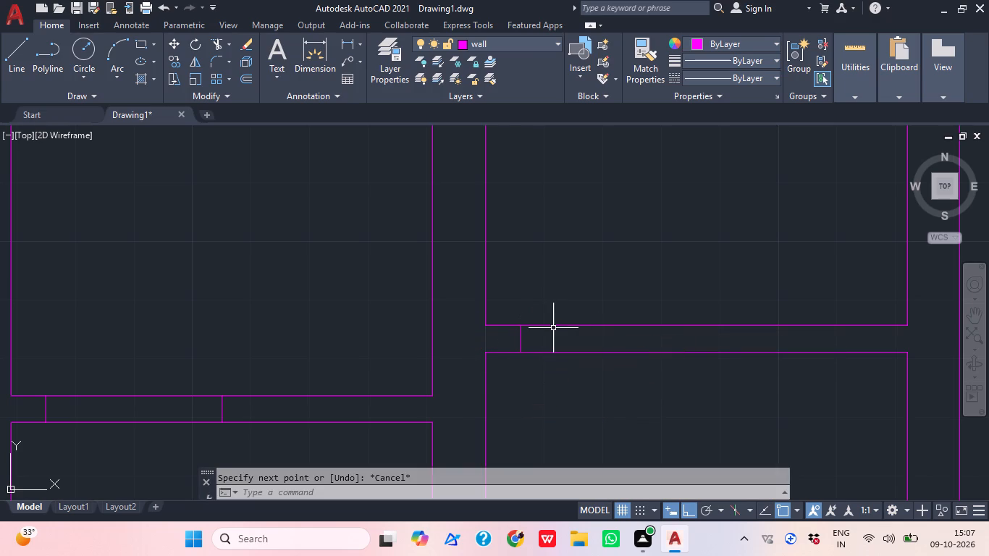
Offset the short line between the two right small rooms 2'6" to the right to mark a door opening.
{"action": "type", "text": "o"}
{"action": "key", "text": "space"}
{"action": "key", "text": "space"}
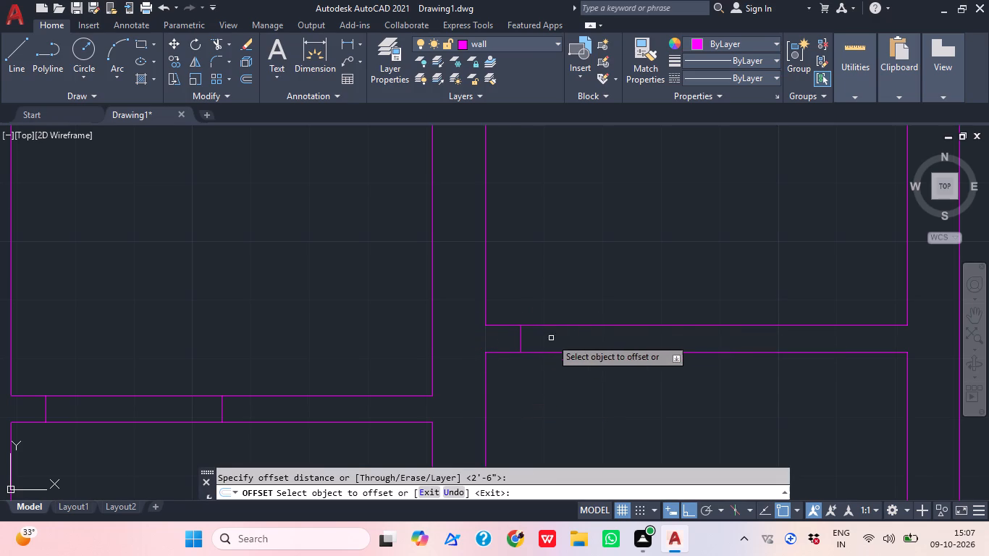
{"action": "left_click", "coordinate": [521, 337]}
{"action": "left_click", "coordinate": [620, 340]}
{"action": "scroll", "coordinate": [917, 327], "scroll_direction": "down", "scroll_amount": 3}
{"action": "middle_click_drag", "start_coordinate": [914, 346], "coordinate": [613, 301]}
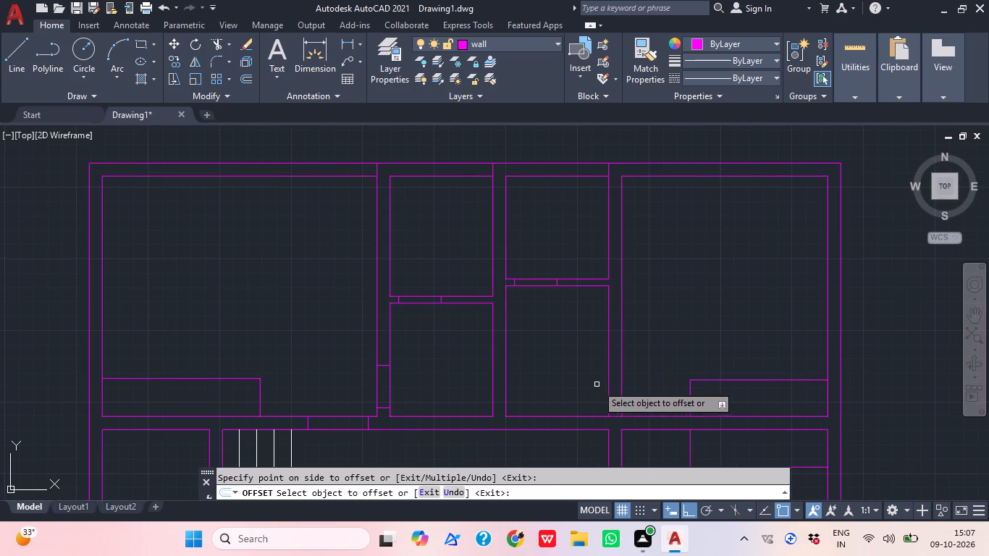
{"action": "middle_click_drag", "start_coordinate": [589, 386], "coordinate": [574, 377]}
{"action": "middle_click_drag", "start_coordinate": [595, 375], "coordinate": [550, 283]}
{"action": "middle_click_drag", "start_coordinate": [560, 323], "coordinate": [565, 345]}
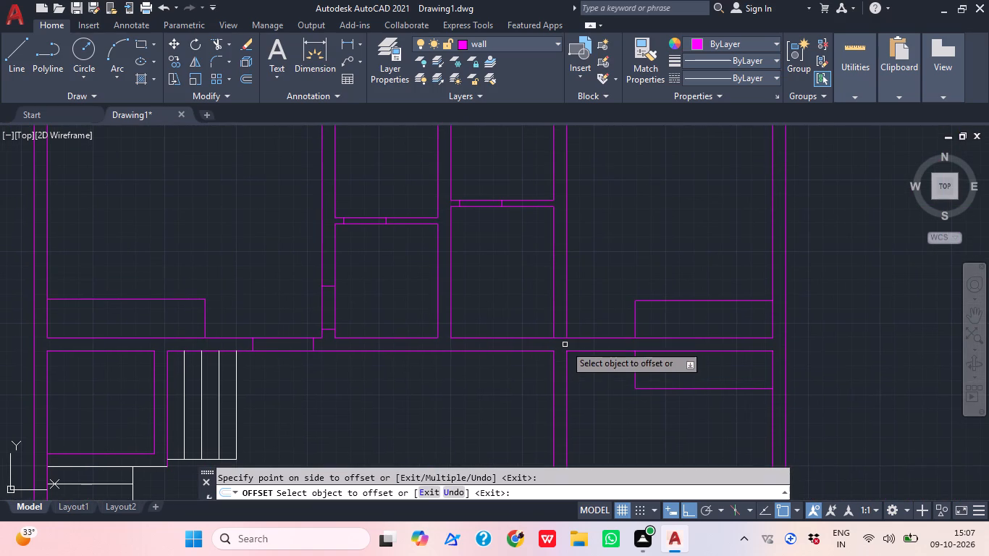
{"action": "key", "text": "Escape"}
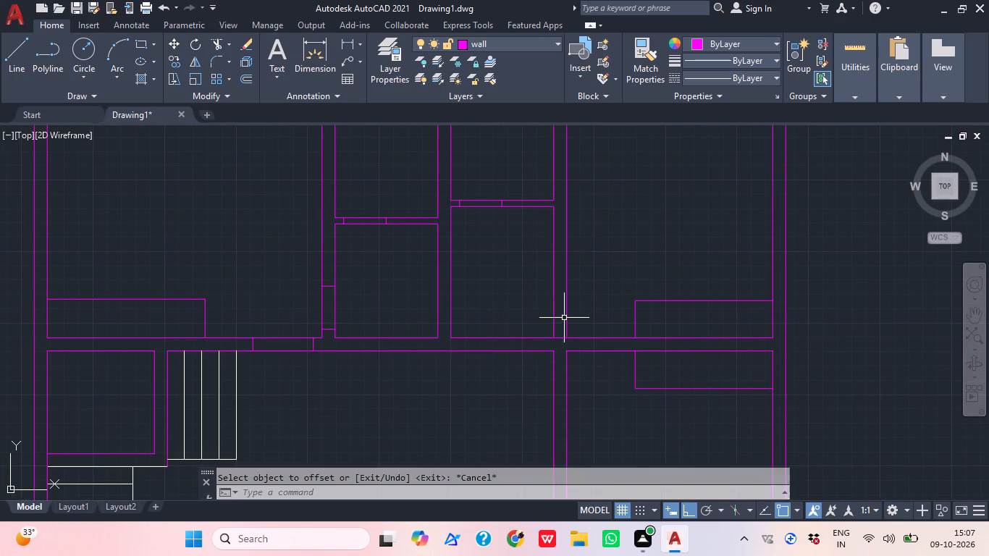
Draw a line across the upper right room's left wall, 6" above the room's lower left inner corner.
{"action": "key", "text": "l"}
{"action": "key", "text": "space"}
{"action": "key", "text": "t"}
{"action": "type", "text": "k"}
{"action": "key", "text": "space"}
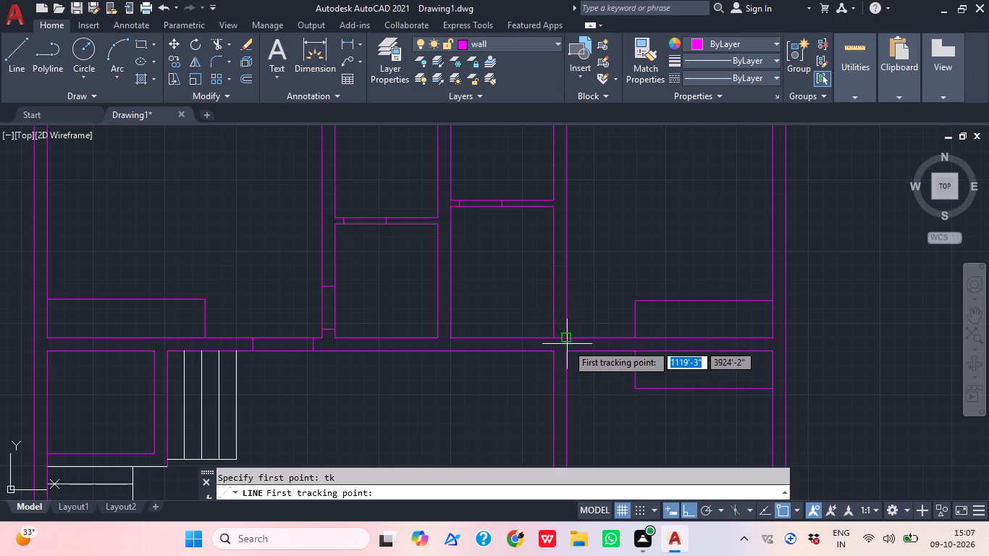
{"action": "left_click", "coordinate": [567, 337]}
{"action": "key", "text": "6"}
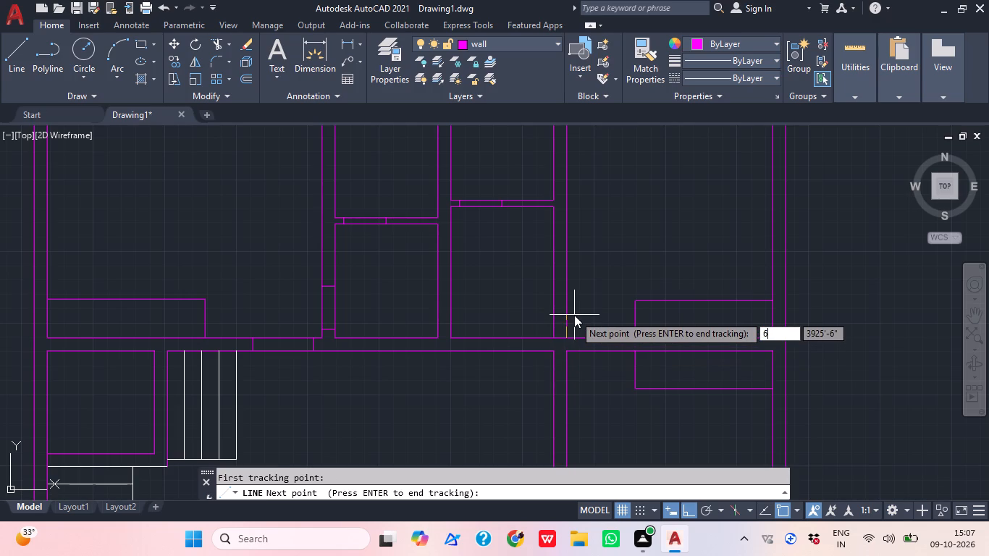
{"action": "key", "text": "shift+quotedbl"}
{"action": "key", "text": "Return"}
{"action": "key", "text": "Return"}
{"action": "scroll", "coordinate": [559, 316], "scroll_direction": "up", "scroll_amount": 1}
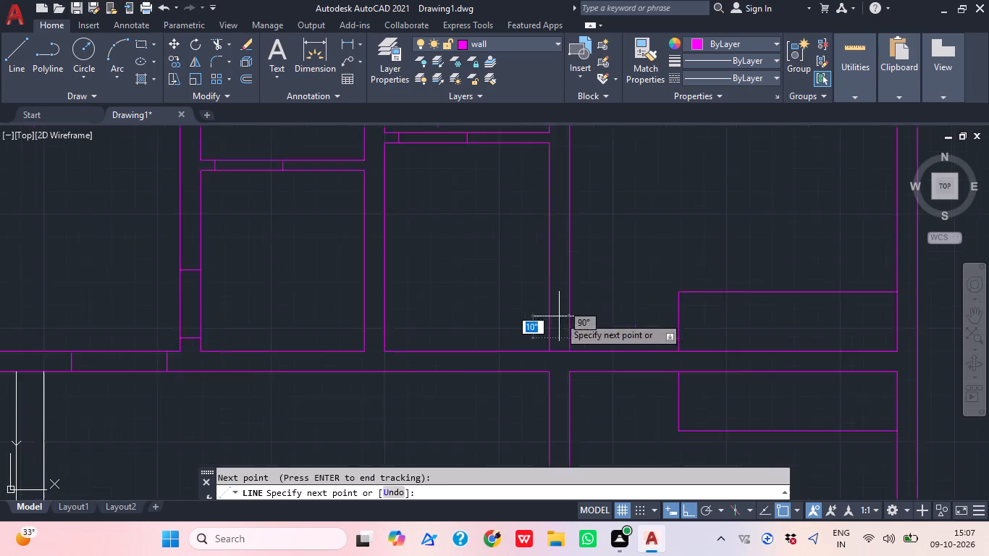
{"action": "scroll", "coordinate": [559, 316], "scroll_direction": "up", "scroll_amount": 1}
{"action": "left_click", "coordinate": [539, 355]}
{"action": "key", "text": "Escape"}
Offset the short line across the upper right room's left wall 3'6" upward to mark a door opening.
{"action": "type", "text": "o"}
{"action": "key", "text": "space"}
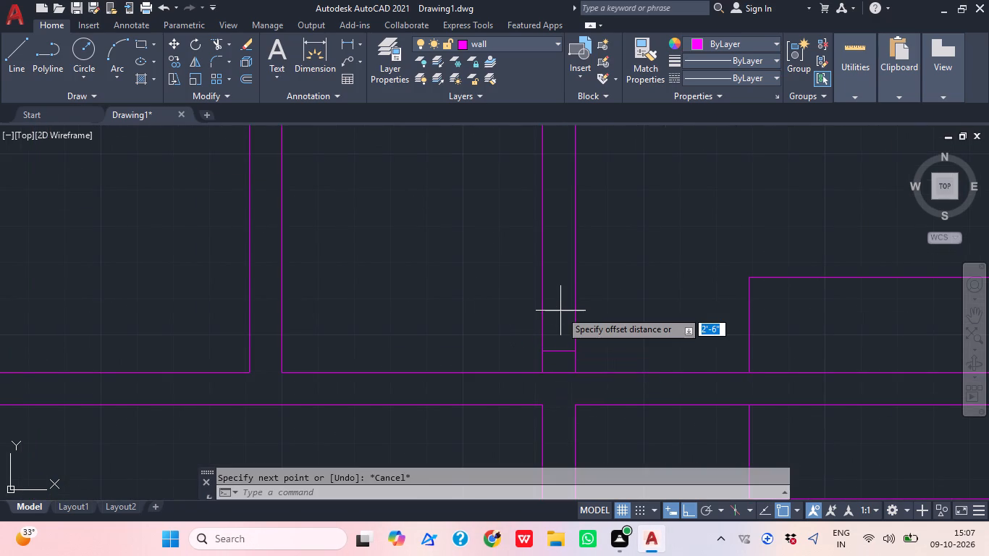
{"action": "type", "text": "3'6\""}
{"action": "key", "text": "Return"}
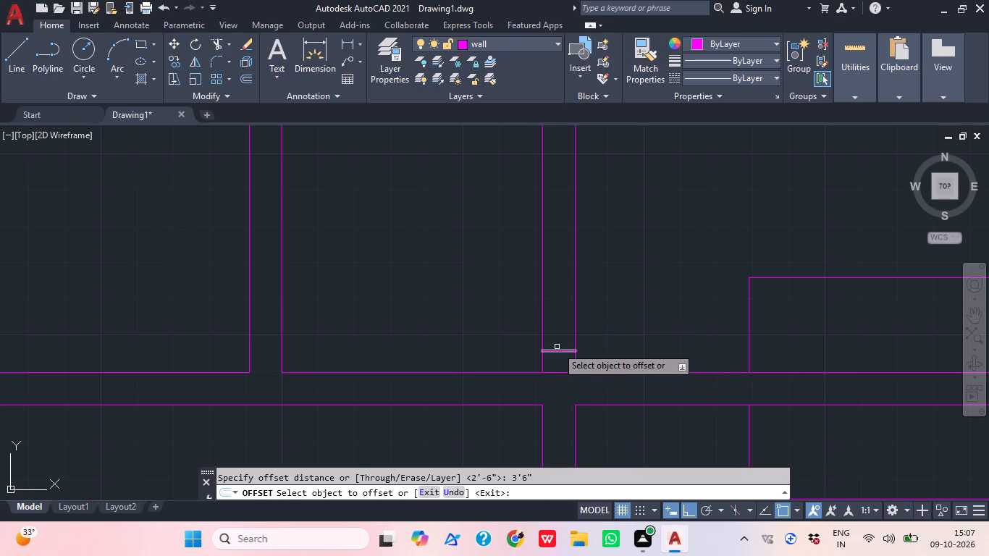
{"action": "left_click", "coordinate": [557, 353]}
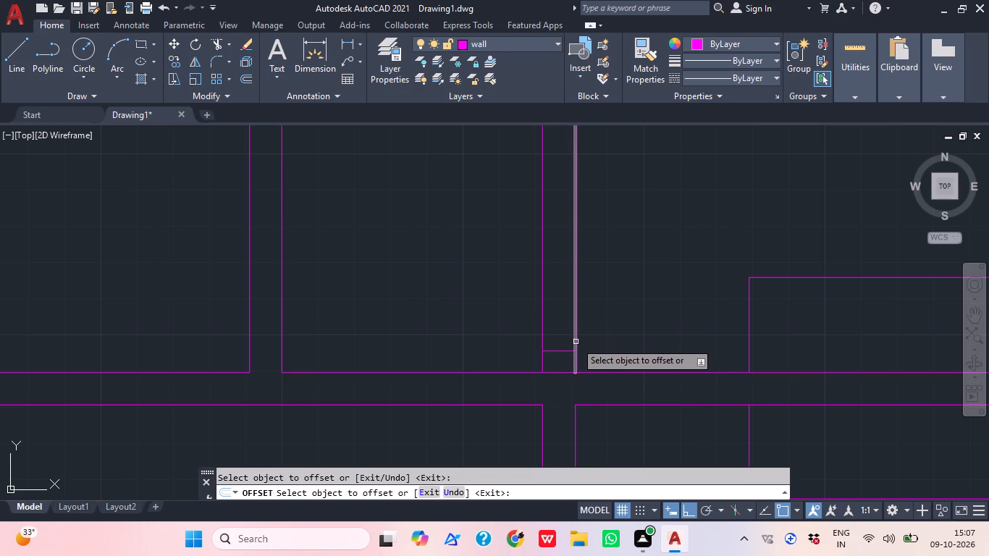
{"action": "left_click", "coordinate": [556, 349]}
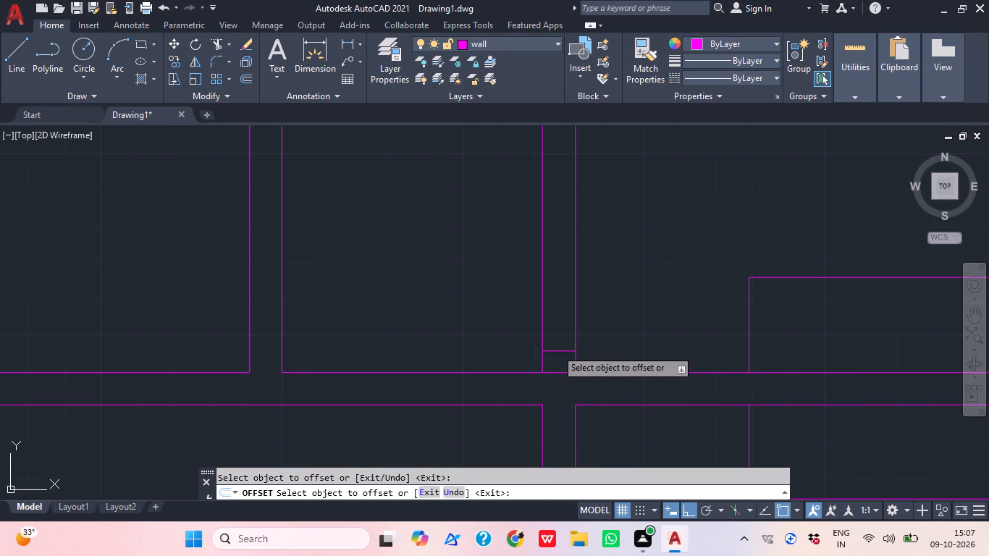
{"action": "left_click", "coordinate": [555, 300]}
{"action": "key", "text": "Escape"}
Trim both wall lines between the two short lines in the upper right room's left wall to open the doorway.
{"action": "key", "text": "t"}
{"action": "key", "text": "r"}
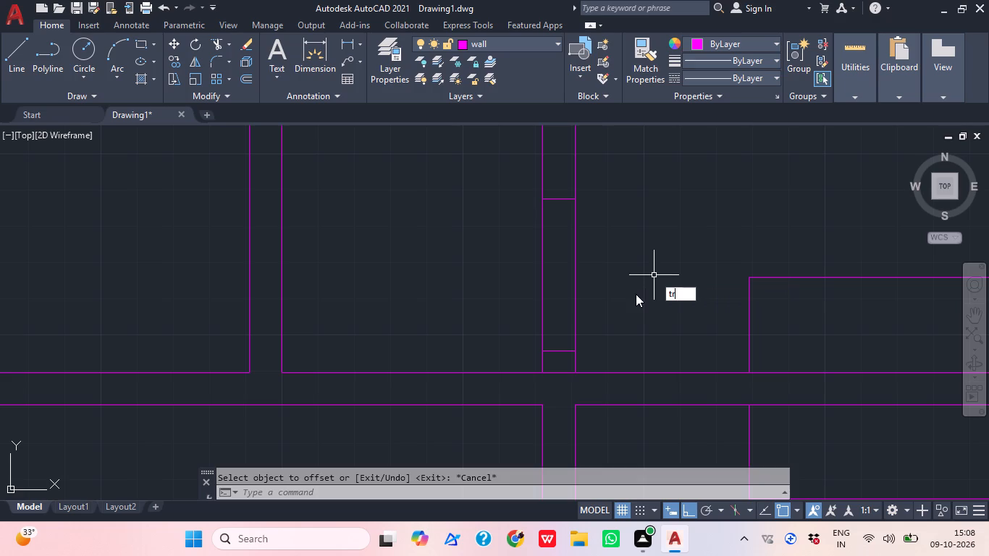
{"action": "key", "text": "space"}
{"action": "left_click_drag", "start_coordinate": [628, 300], "coordinate": [599, 300]}
{"action": "left_click", "coordinate": [499, 303]}
{"action": "left_click", "coordinate": [591, 261]}
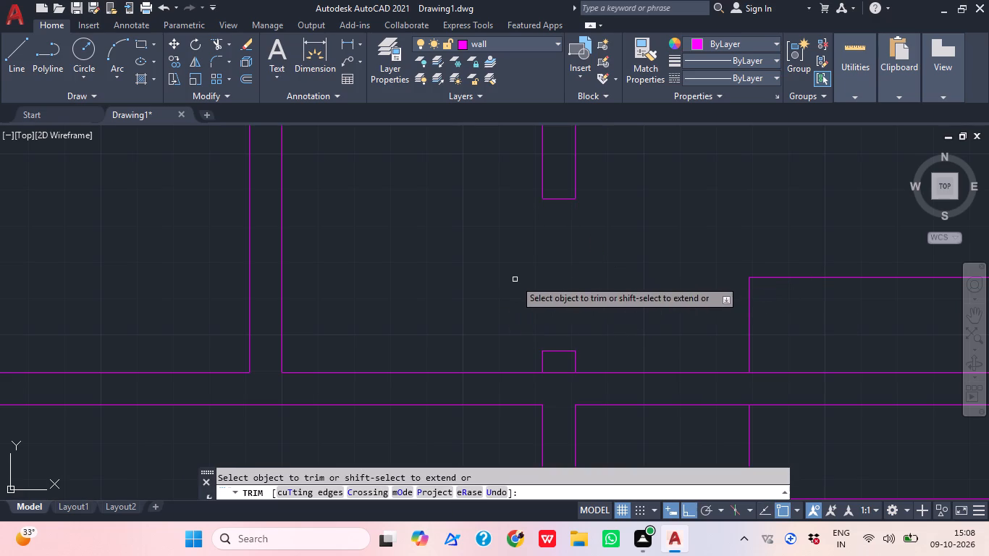
Trim the wall lines between the door marks in the cross walls separating the small rooms of both pairs.
{"action": "scroll", "coordinate": [553, 271], "scroll_direction": "down", "scroll_amount": 1}
{"action": "middle_click_drag", "start_coordinate": [421, 313], "coordinate": [598, 362]}
{"action": "scroll", "coordinate": [421, 313], "scroll_direction": "down", "scroll_amount": 1}
{"action": "left_click", "coordinate": [607, 266]}
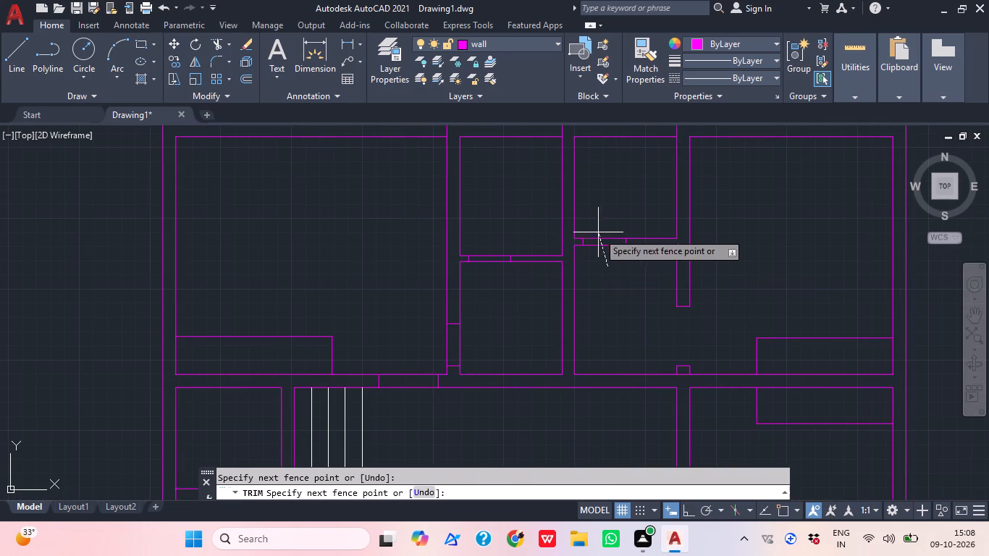
{"action": "left_click", "coordinate": [602, 213]}
{"action": "left_click", "coordinate": [492, 283]}
{"action": "left_click", "coordinate": [489, 234]}
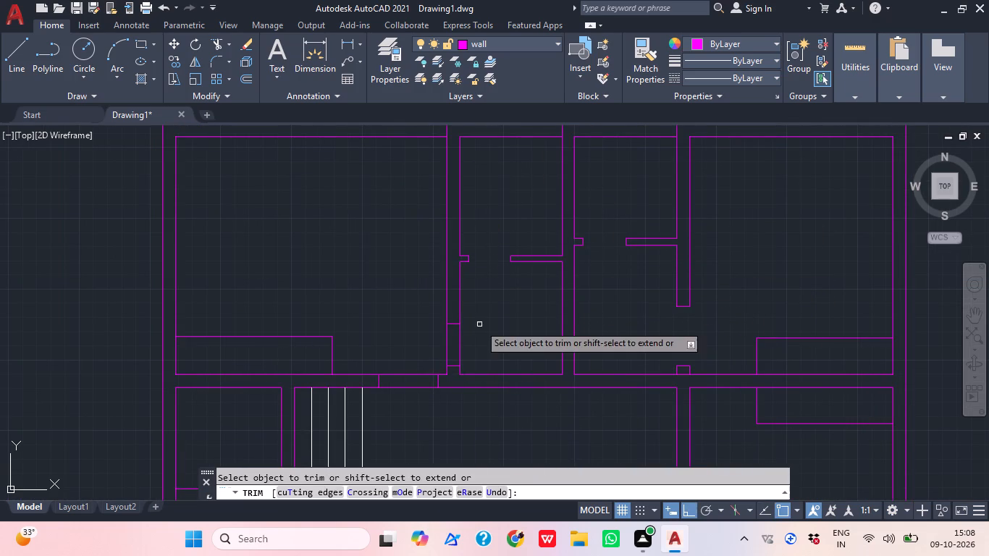
Trim the marked door openings in the lower left small room's left wall and in the wall above the staircase.
{"action": "left_click", "coordinate": [479, 329]}
{"action": "left_click", "coordinate": [437, 350]}
{"action": "left_click", "coordinate": [423, 361]}
{"action": "left_click", "coordinate": [421, 416]}
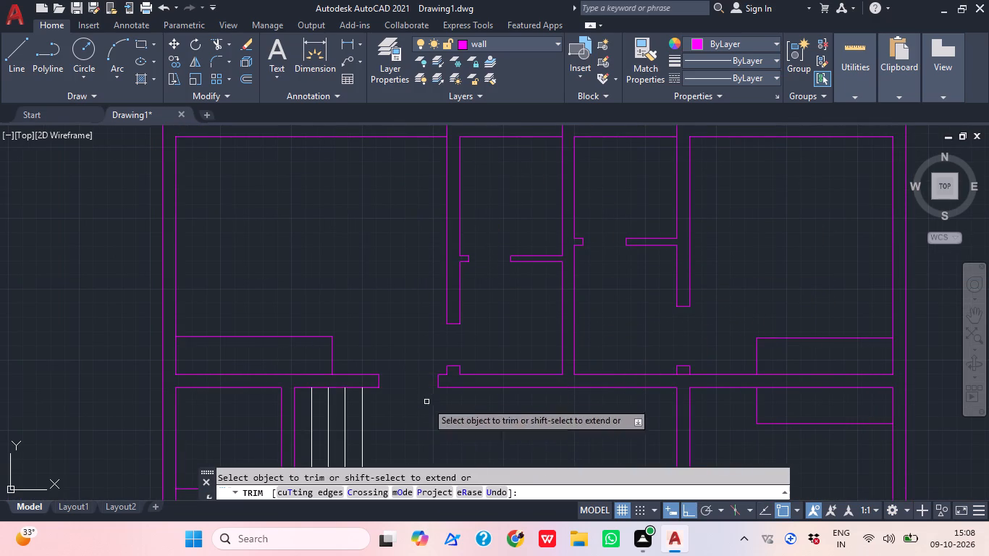
{"action": "middle_click_drag", "start_coordinate": [622, 323], "coordinate": [531, 308]}
{"action": "scroll", "coordinate": [622, 323], "scroll_direction": "down", "scroll_amount": 1}
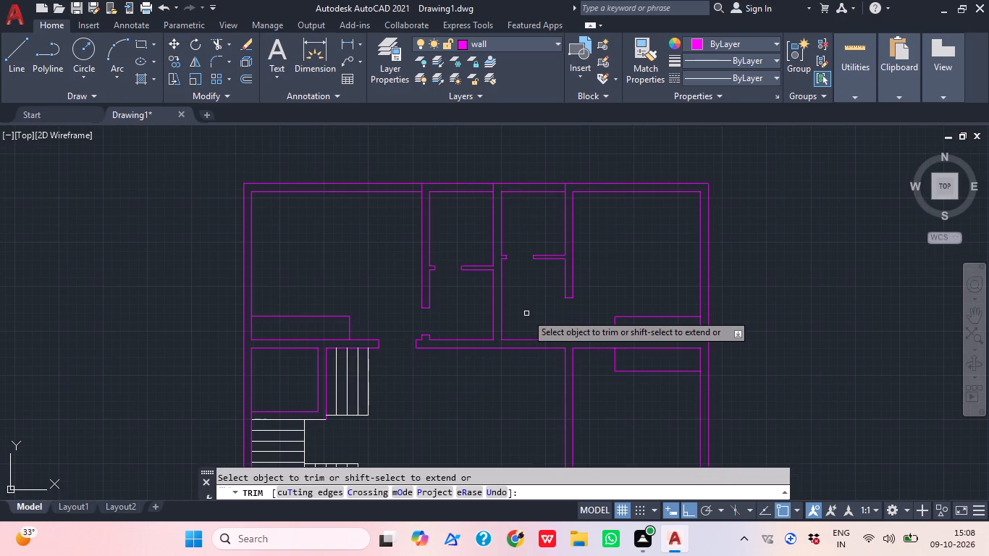
{"action": "key", "text": "Escape"}
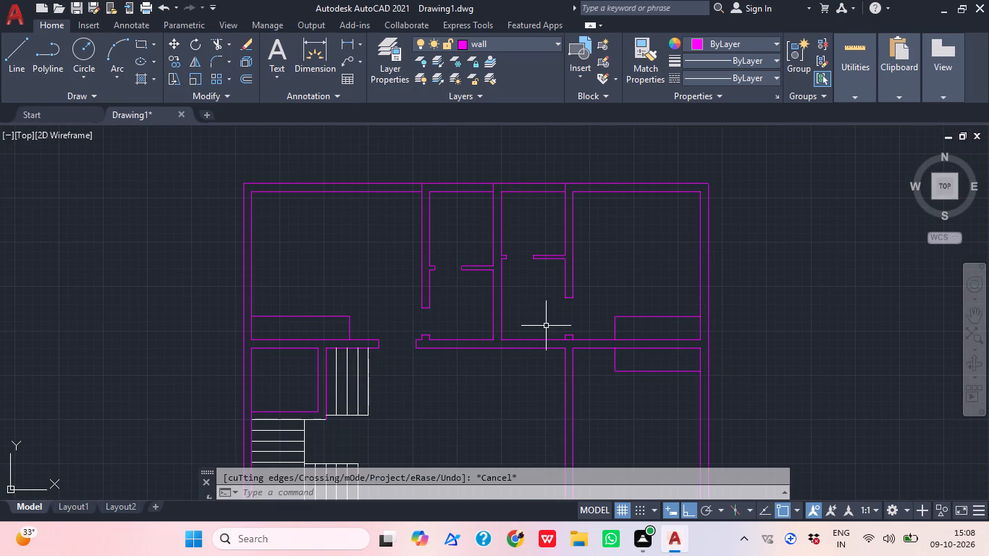
Extend the lower right room's outer left wall line upward and the small rooms' central wall line downward across the horizontal wall.
{"action": "key", "text": "e"}
{"action": "type", "text": "x"}
{"action": "key", "text": "space"}
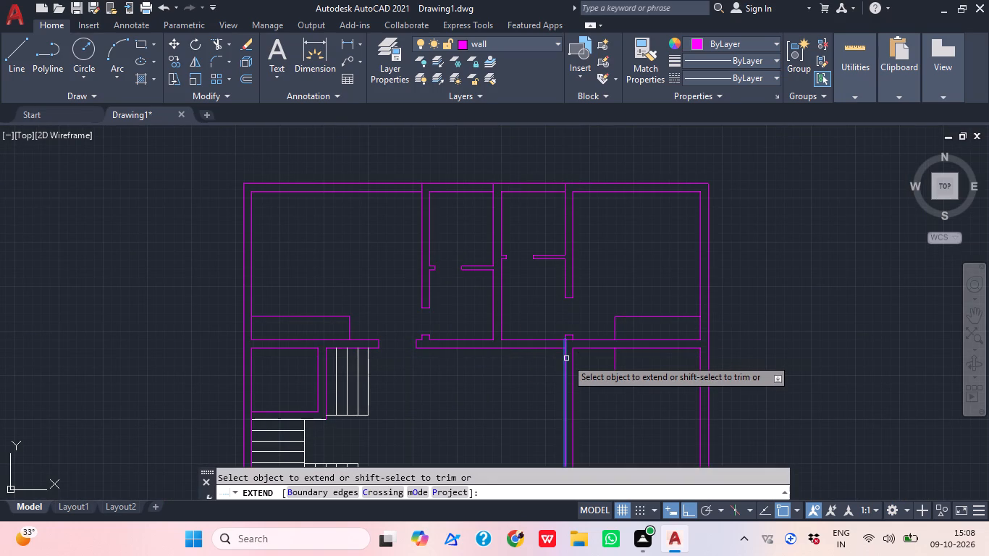
{"action": "left_click", "coordinate": [566, 358]}
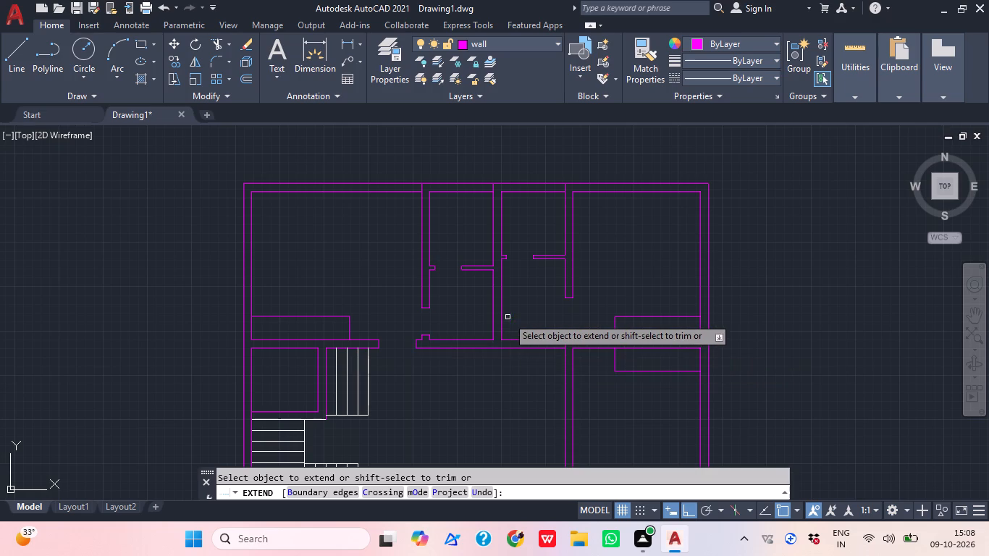
{"action": "left_click", "coordinate": [502, 316]}
{"action": "key", "text": "Escape"}
Trim the horizontal wall lines between the central small-room wall and the right rooms' left wall, including the leftover piece at the junction.
{"action": "type", "text": "tr"}
{"action": "key", "text": "space"}
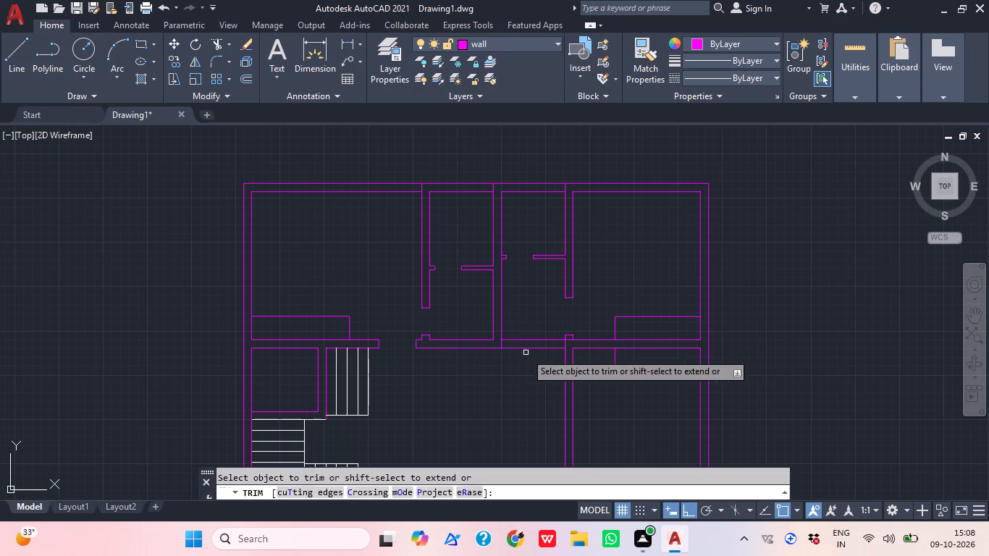
{"action": "left_click", "coordinate": [532, 374]}
{"action": "left_click", "coordinate": [526, 321]}
{"action": "scroll", "coordinate": [571, 340], "scroll_direction": "up", "scroll_amount": 2}
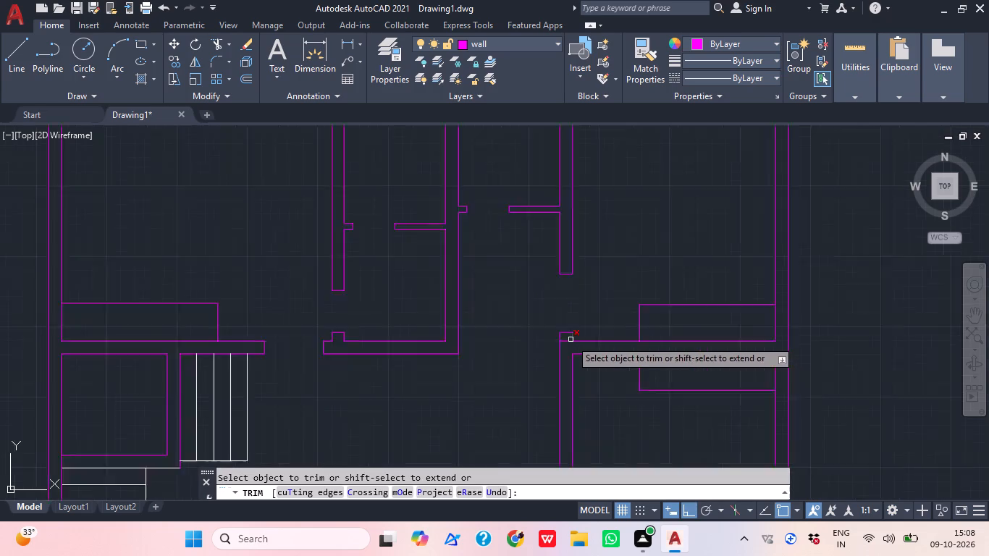
{"action": "scroll", "coordinate": [571, 340], "scroll_direction": "up", "scroll_amount": 2}
{"action": "left_click", "coordinate": [550, 357]}
{"action": "left_click", "coordinate": [546, 341]}
{"action": "key", "text": "Escape"}
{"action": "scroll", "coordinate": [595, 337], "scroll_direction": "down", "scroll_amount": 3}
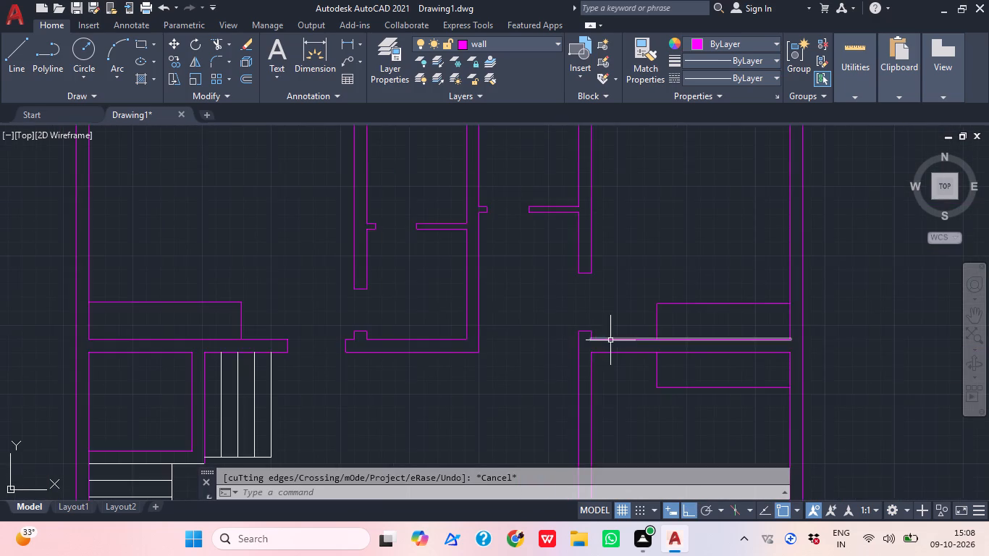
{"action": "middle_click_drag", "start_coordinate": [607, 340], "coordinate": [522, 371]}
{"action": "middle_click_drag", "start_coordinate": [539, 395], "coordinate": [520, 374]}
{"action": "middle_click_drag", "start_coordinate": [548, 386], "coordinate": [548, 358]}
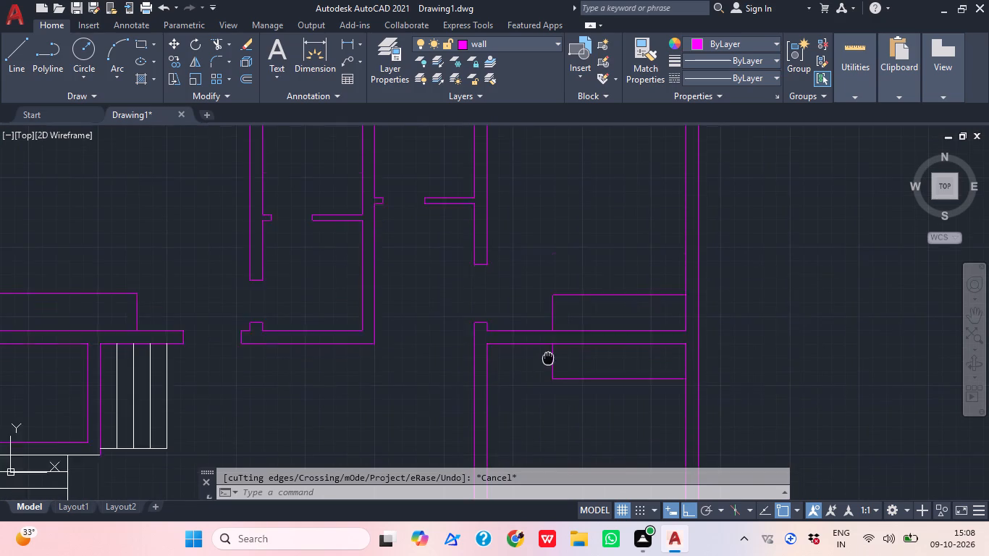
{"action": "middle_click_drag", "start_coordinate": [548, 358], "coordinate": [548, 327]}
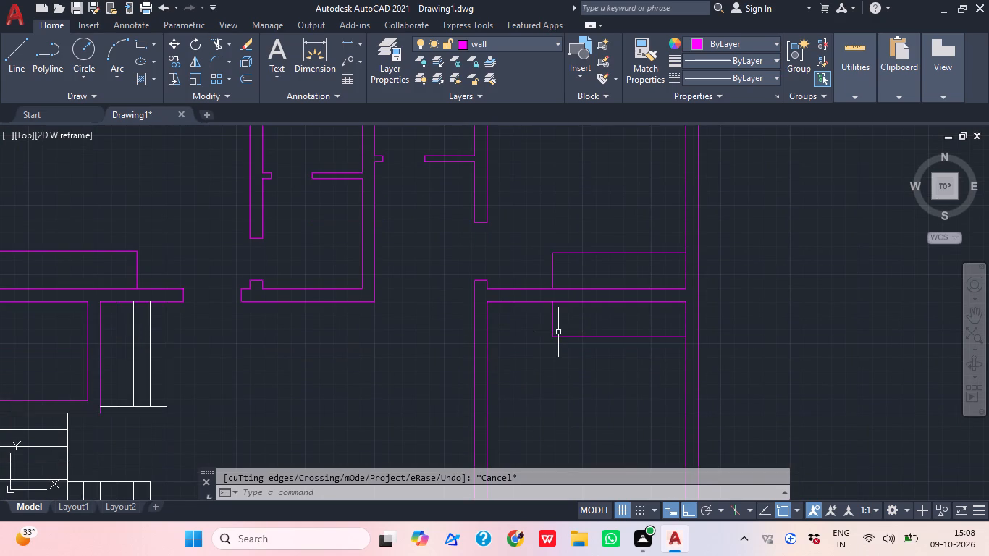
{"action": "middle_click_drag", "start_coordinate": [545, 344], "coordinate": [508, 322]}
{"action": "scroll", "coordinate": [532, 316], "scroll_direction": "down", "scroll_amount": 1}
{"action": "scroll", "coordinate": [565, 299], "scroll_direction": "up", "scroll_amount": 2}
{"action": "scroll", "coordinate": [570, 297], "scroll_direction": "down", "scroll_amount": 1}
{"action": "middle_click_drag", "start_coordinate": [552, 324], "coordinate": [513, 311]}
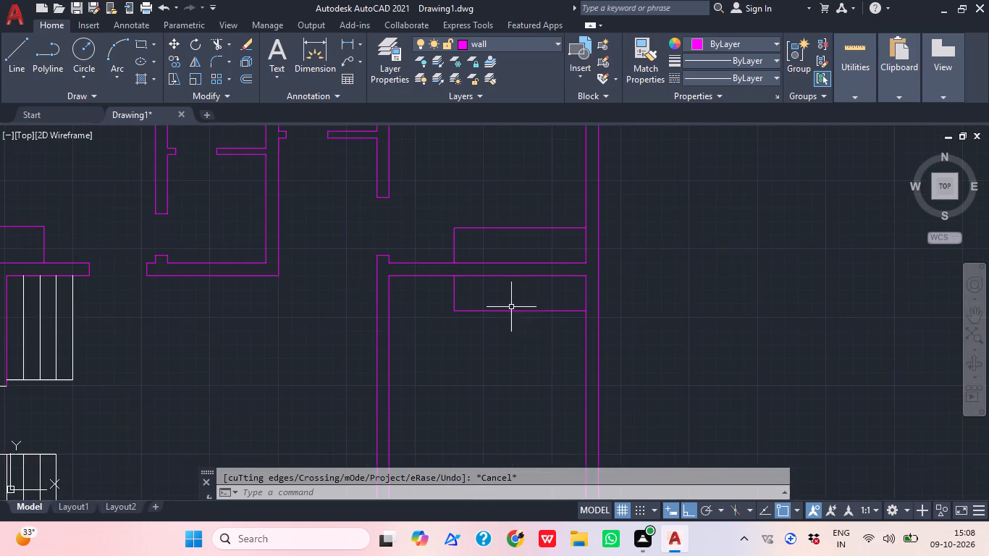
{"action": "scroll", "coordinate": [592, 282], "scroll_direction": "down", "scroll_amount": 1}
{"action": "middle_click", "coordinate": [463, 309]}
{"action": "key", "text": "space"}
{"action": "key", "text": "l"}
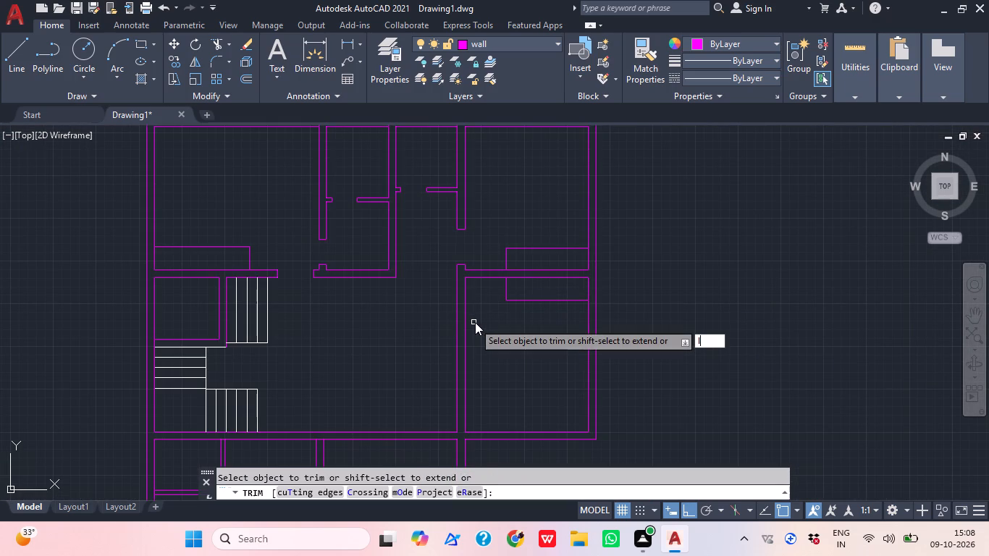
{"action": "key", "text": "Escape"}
Draw a line across the lower right room's left wall, 6" below the room's upper left inner corner.
{"action": "type", "text": "l"}
{"action": "key", "text": "space"}
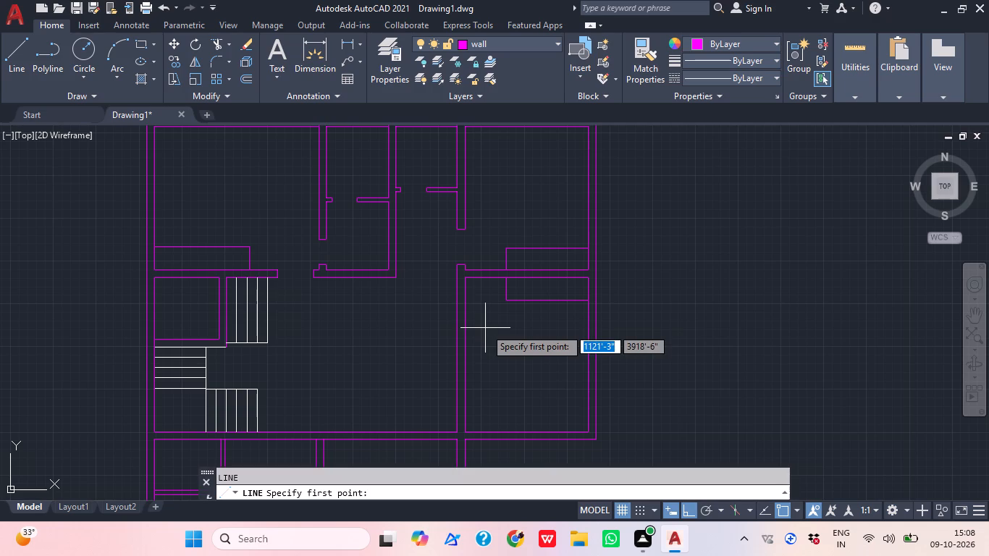
{"action": "type", "text": "tk"}
{"action": "key", "text": "space"}
{"action": "scroll", "coordinate": [462, 298], "scroll_direction": "up", "scroll_amount": 2}
{"action": "left_click", "coordinate": [468, 264]}
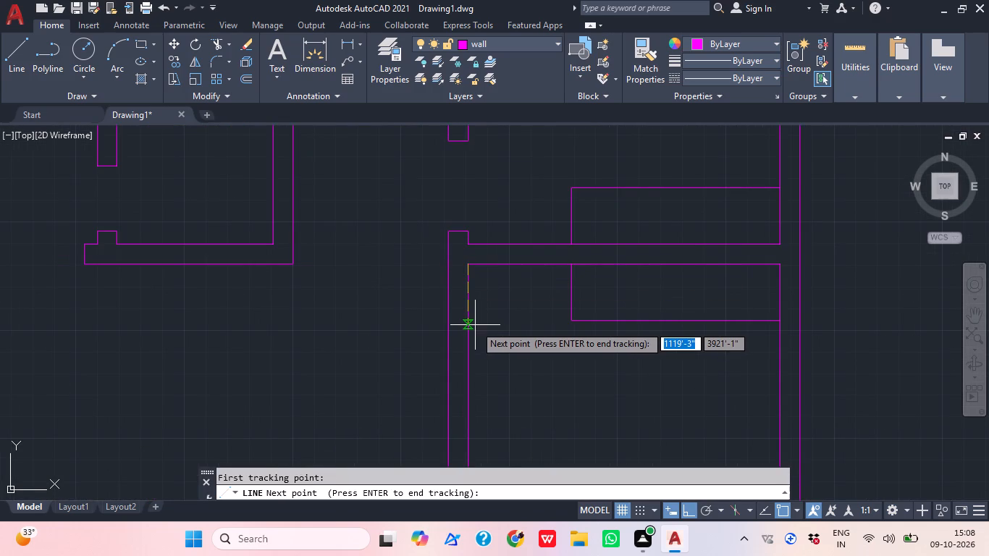
{"action": "key", "text": "6"}
{"action": "key", "text": "shift+quotedbl"}
{"action": "key", "text": "Return"}
{"action": "key", "text": "Return"}
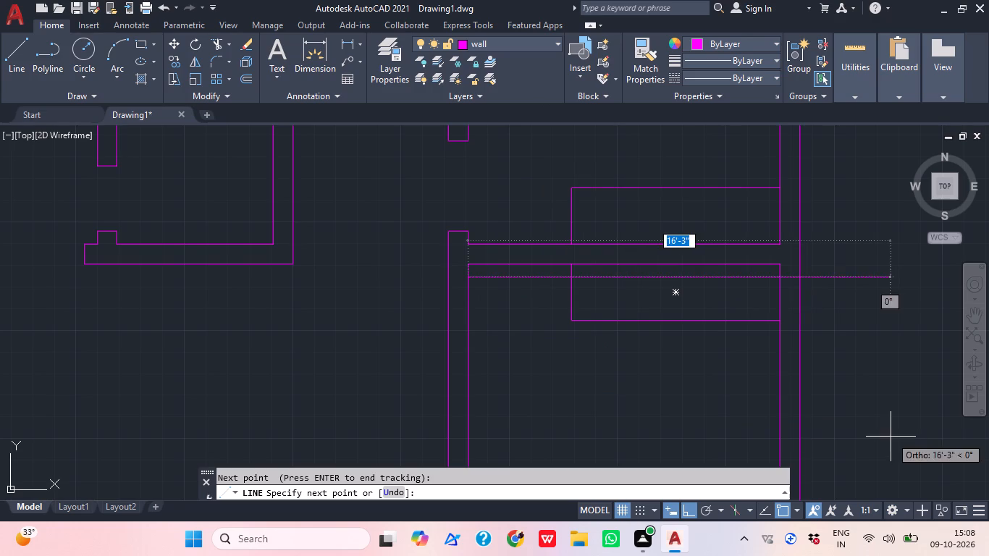
{"action": "left_click", "coordinate": [448, 277]}
{"action": "key", "text": "Escape"}
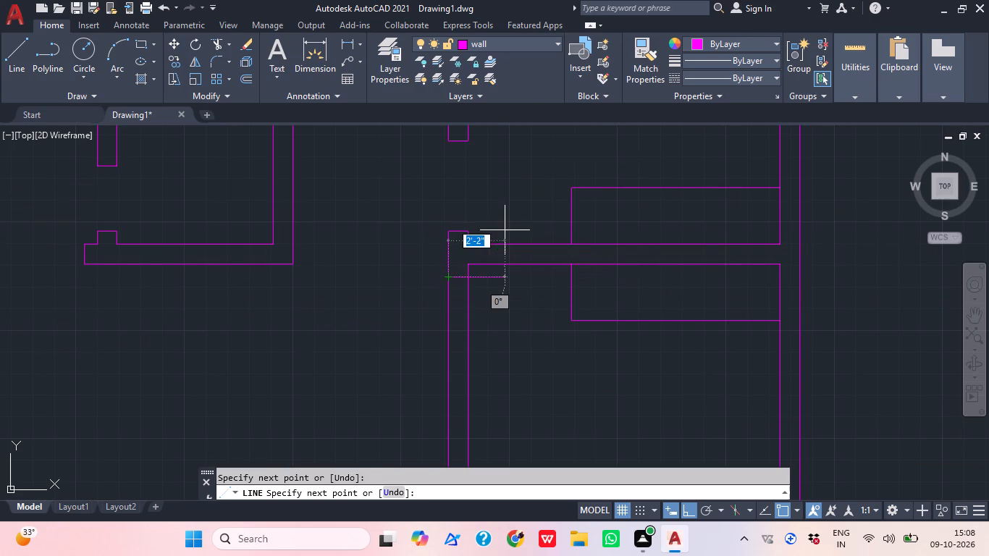
Offset the short line across the lower right room's left wall 3'6" downward to mark a door opening.
{"action": "type", "text": "o"}
{"action": "key", "text": "space"}
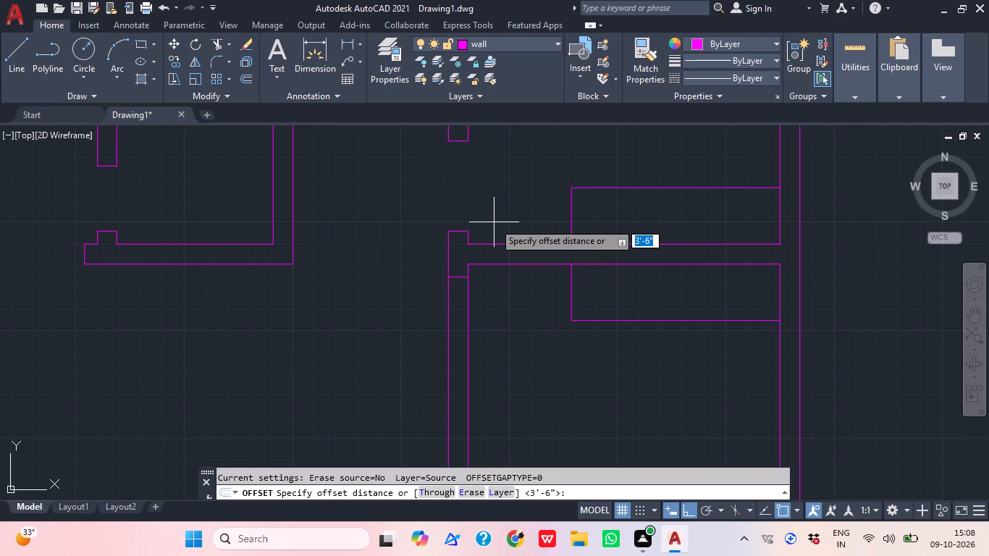
{"action": "key", "text": "space"}
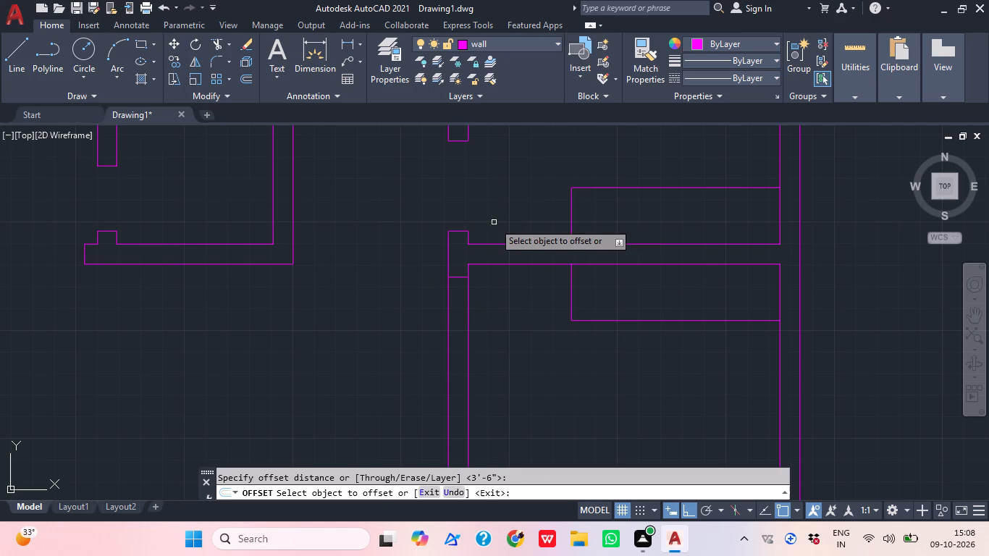
{"action": "left_click", "coordinate": [460, 275]}
{"action": "left_click_drag", "start_coordinate": [460, 326], "coordinate": [471, 327]}
{"action": "key", "text": "Escape"}
Trim both wall lines between the two short lines in the lower right room's left wall to open the doorway.
{"action": "type", "text": "tr"}
{"action": "key", "text": "space"}
{"action": "left_click_drag", "start_coordinate": [526, 332], "coordinate": [494, 319]}
{"action": "left_click_drag", "start_coordinate": [371, 319], "coordinate": [390, 318]}
{"action": "left_click", "coordinate": [495, 333]}
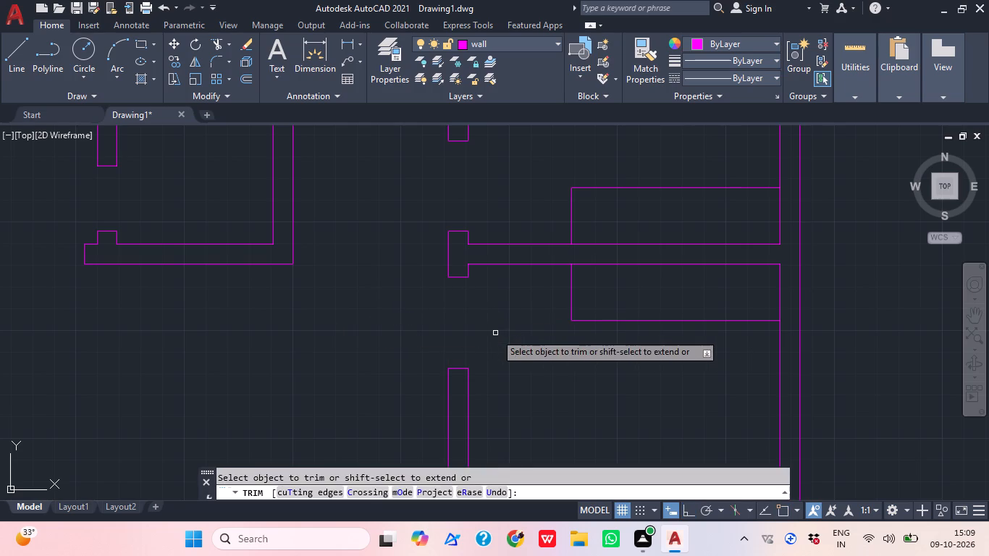
{"action": "key", "text": "Escape"}
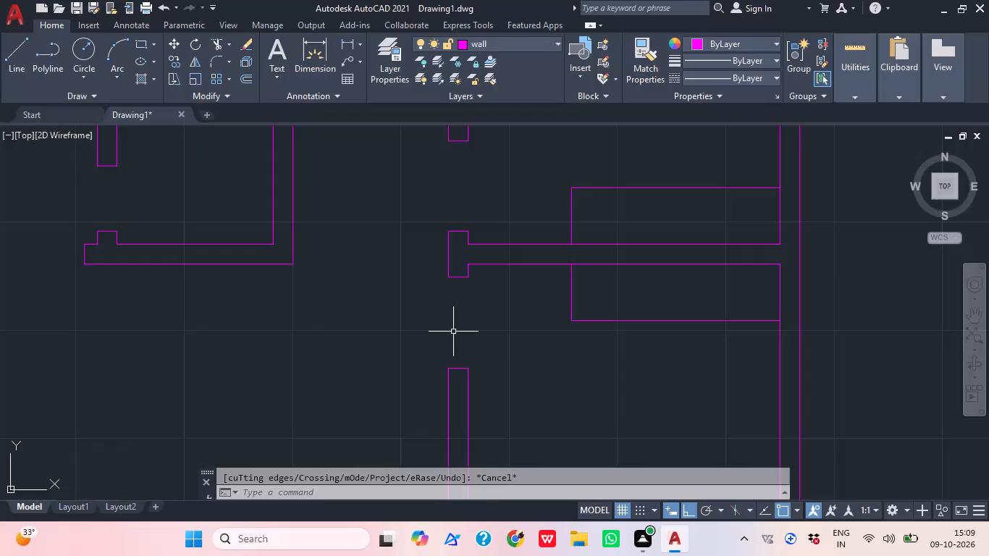
Extend both lines of the vertical wall below the hall up to the upper line of the hall's bottom wall.
{"action": "middle_click_drag", "start_coordinate": [530, 330], "coordinate": [559, 391]}
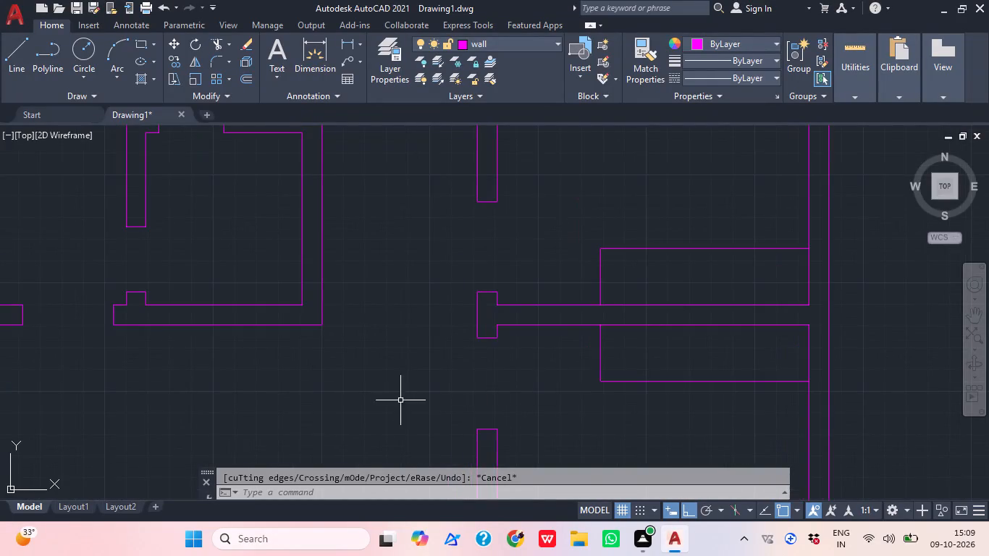
{"action": "middle_click_drag", "start_coordinate": [409, 396], "coordinate": [511, 323]}
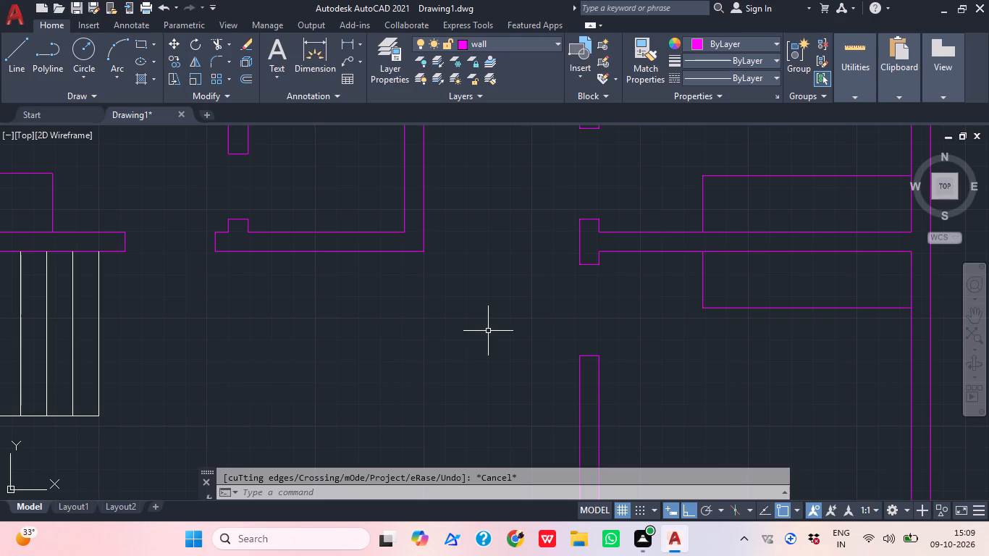
{"action": "middle_click_drag", "start_coordinate": [409, 350], "coordinate": [436, 410]}
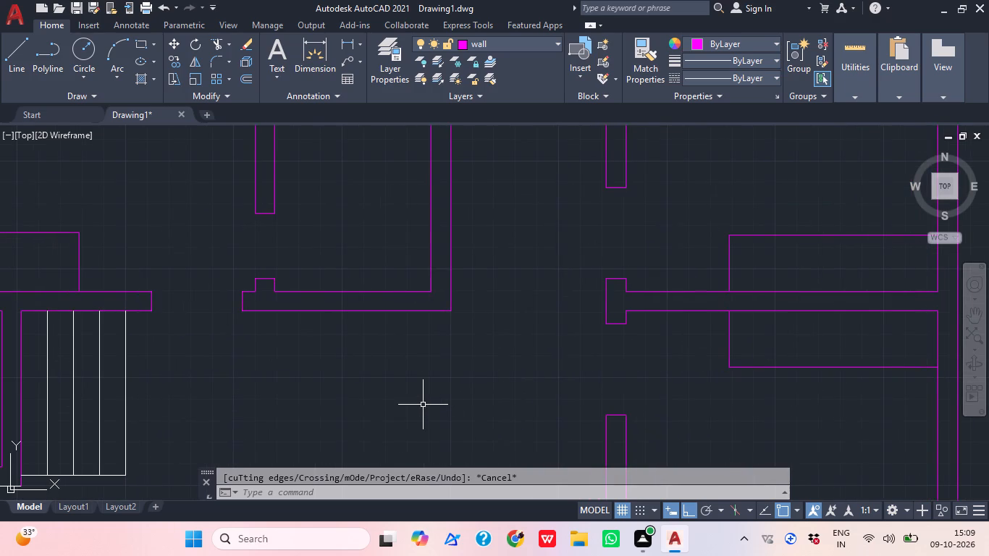
{"action": "scroll", "coordinate": [481, 321], "scroll_direction": "down", "scroll_amount": 3}
{"action": "middle_click", "coordinate": [481, 346]}
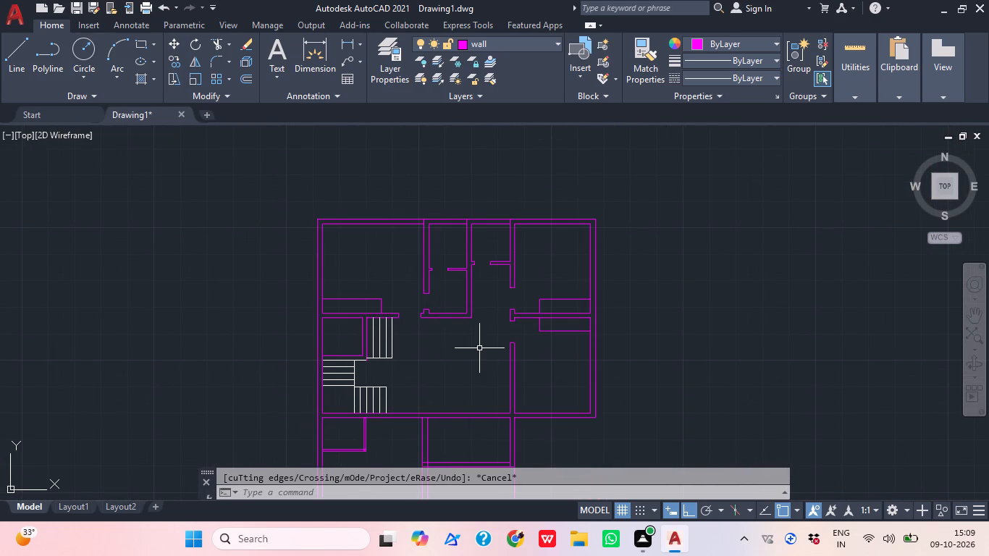
{"action": "middle_click_drag", "start_coordinate": [421, 390], "coordinate": [418, 350]}
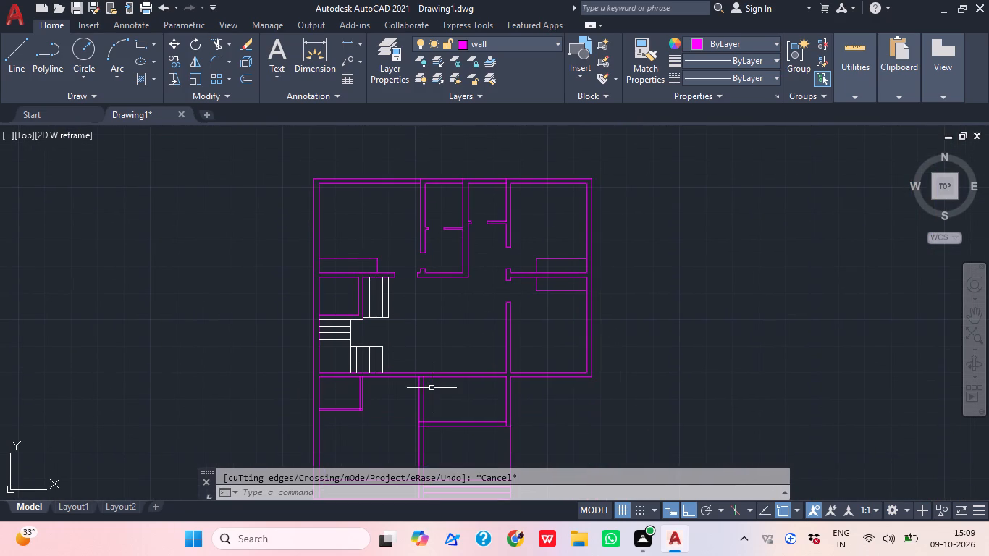
{"action": "scroll", "coordinate": [424, 421], "scroll_direction": "up", "scroll_amount": 1}
{"action": "scroll", "coordinate": [417, 353], "scroll_direction": "up", "scroll_amount": 2}
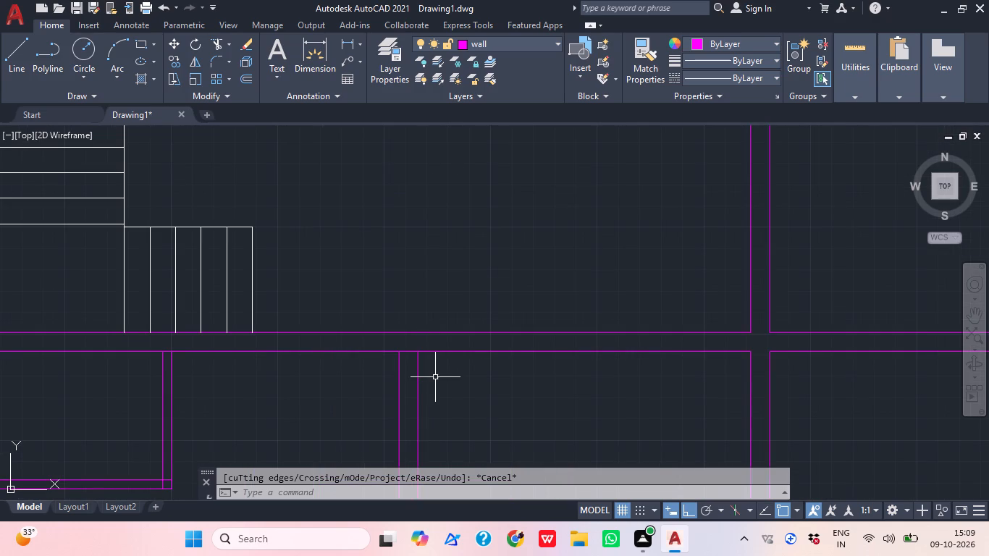
{"action": "type", "text": "ex"}
{"action": "key", "text": "space"}
{"action": "left_click", "coordinate": [435, 380]}
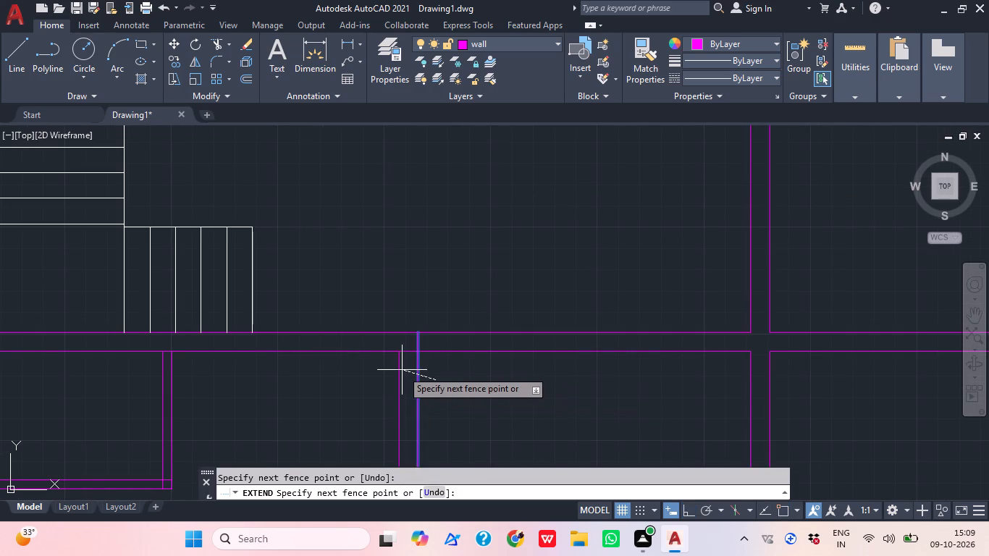
{"action": "left_click", "coordinate": [405, 368]}
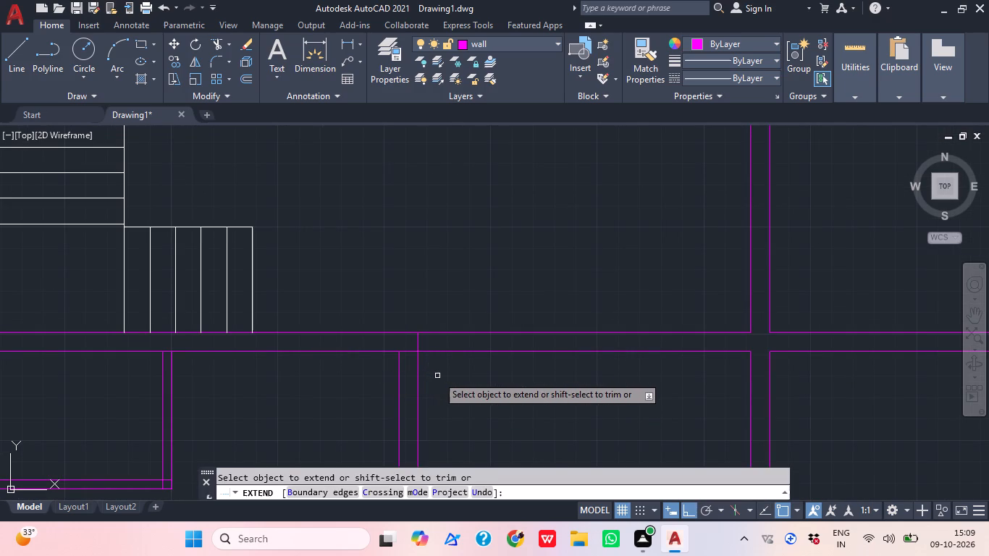
{"action": "left_click", "coordinate": [402, 373]}
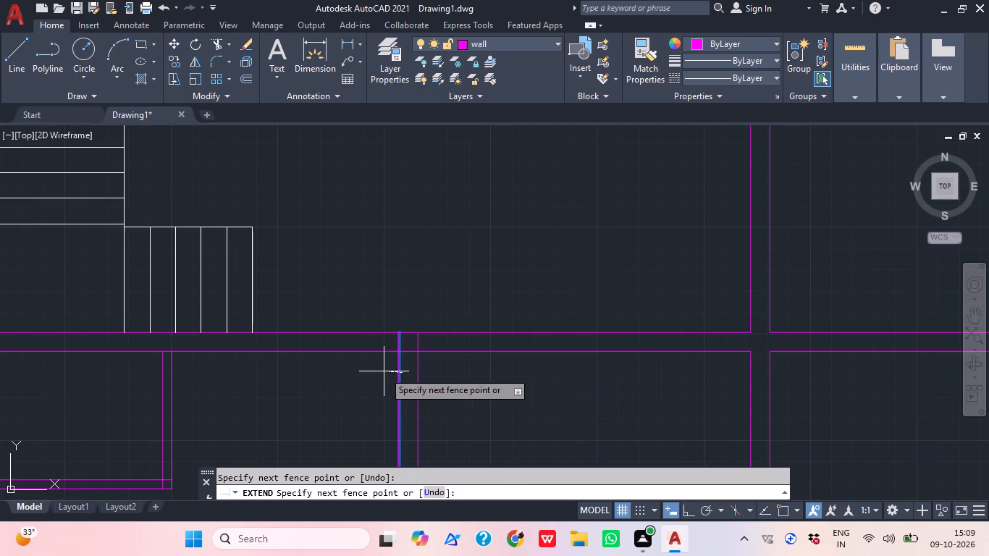
{"action": "left_click", "coordinate": [384, 371]}
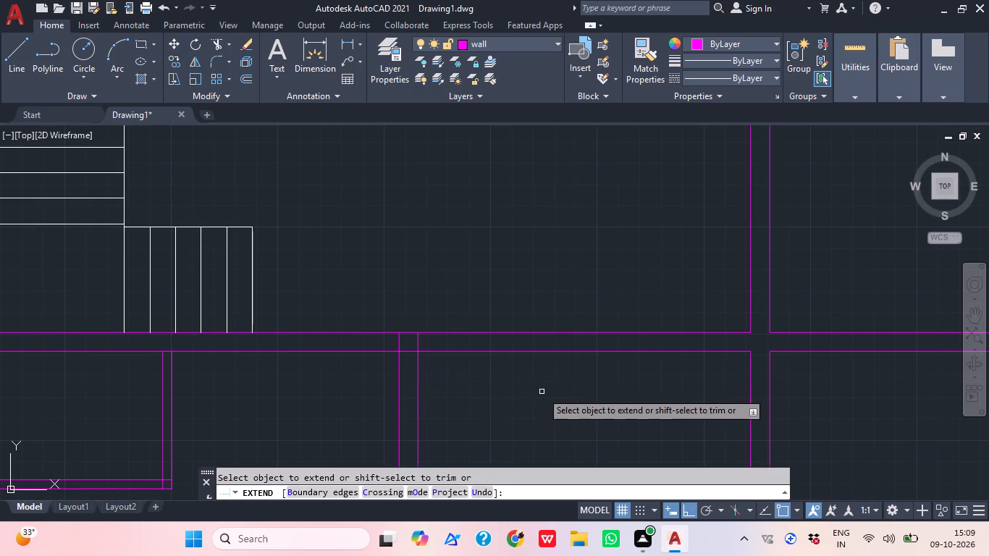
{"action": "key", "text": "Escape"}
Draw a short line across the hall's bottom wall, 3' to the right of the vertical wall below the hall.
{"action": "type", "text": "l"}
{"action": "key", "text": "space"}
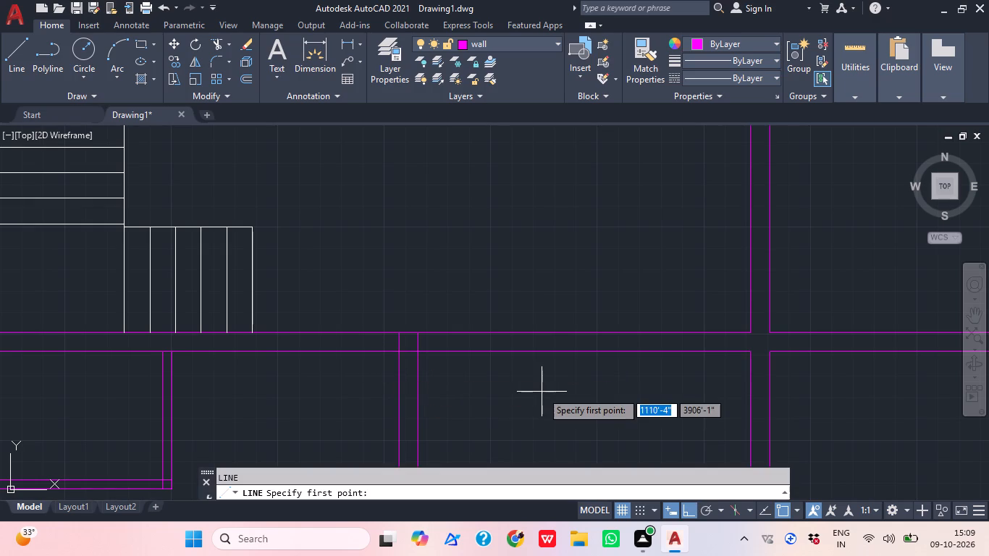
{"action": "key", "text": "t"}
{"action": "key", "text": "k"}
{"action": "key", "text": "Return"}
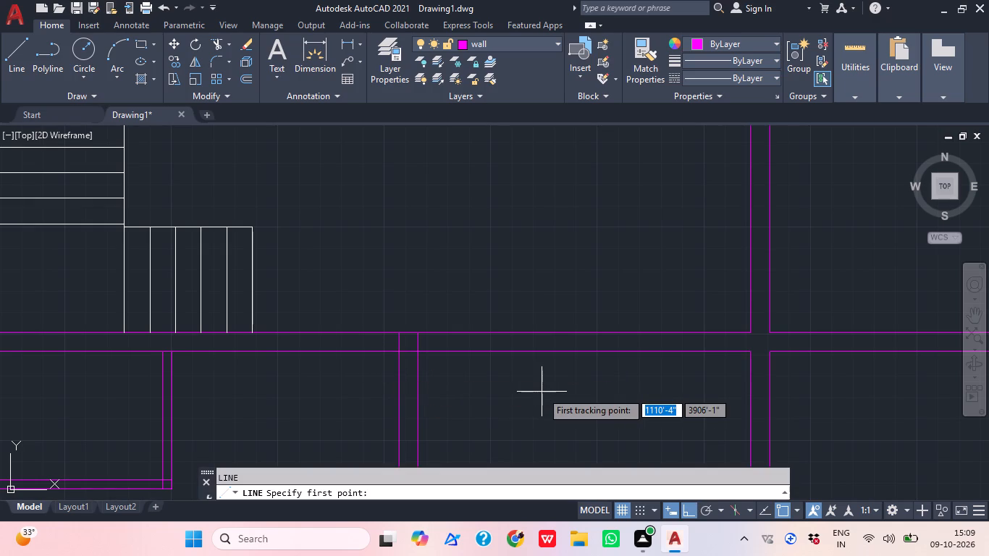
{"action": "left_click", "coordinate": [422, 335]}
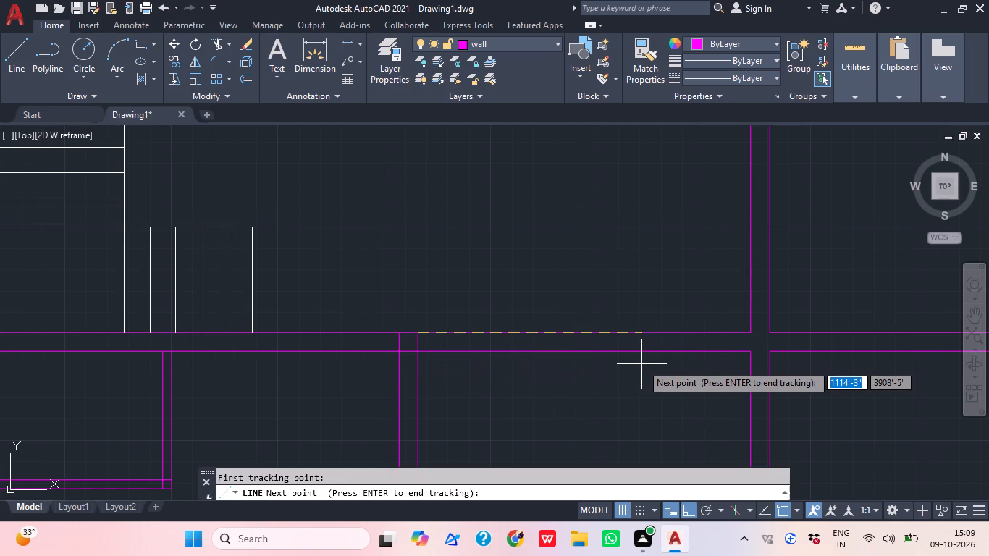
{"action": "type", "text": "3'"}
{"action": "key", "text": "Return"}
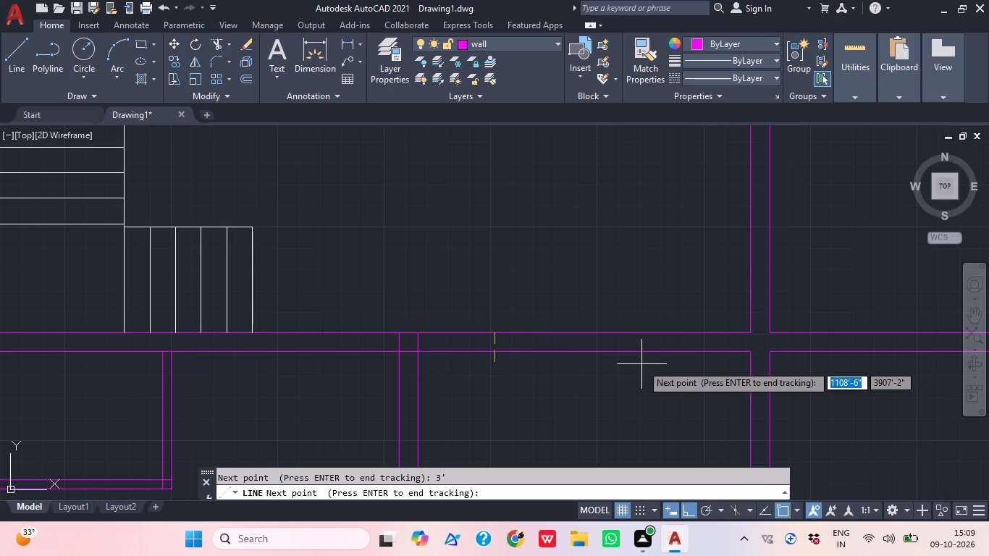
{"action": "key", "text": "Return"}
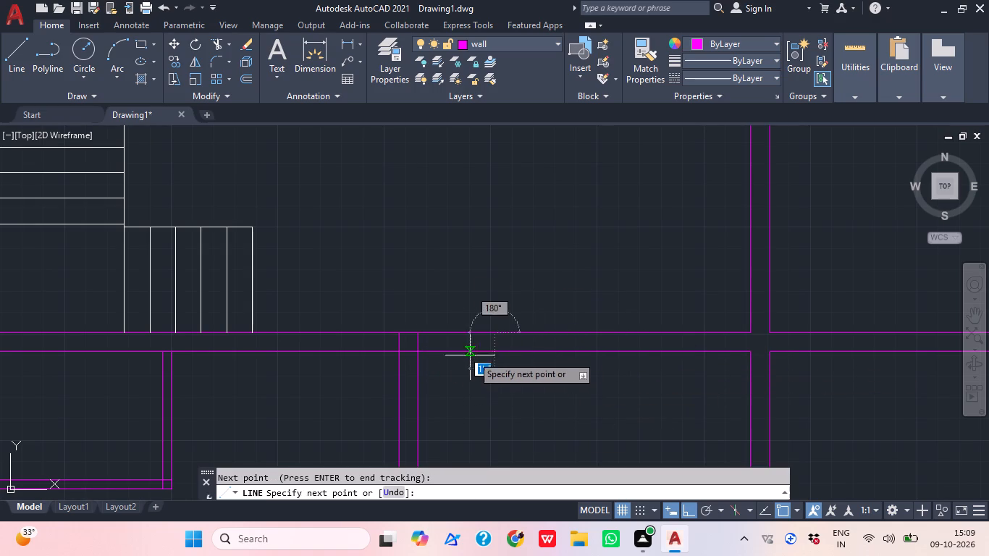
{"action": "left_click", "coordinate": [495, 347]}
{"action": "key", "text": "Escape"}
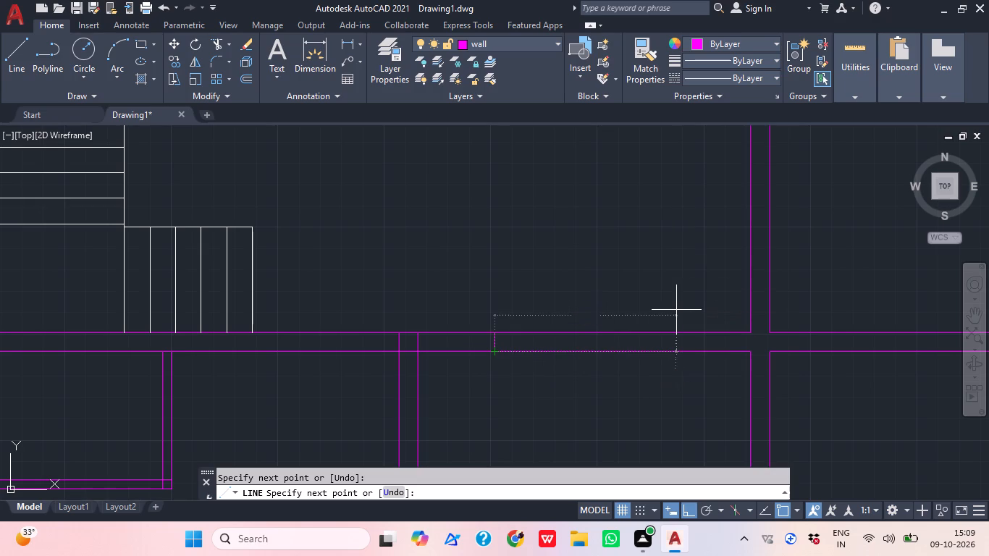
Trim the hall's bottom wall lines between the vertical wall and the short line, and clear the leftover piece inside the vertical wall.
{"action": "type", "text": "tr"}
{"action": "key", "text": "space"}
{"action": "left_click_drag", "start_coordinate": [452, 400], "coordinate": [451, 388]}
{"action": "left_click", "coordinate": [434, 293]}
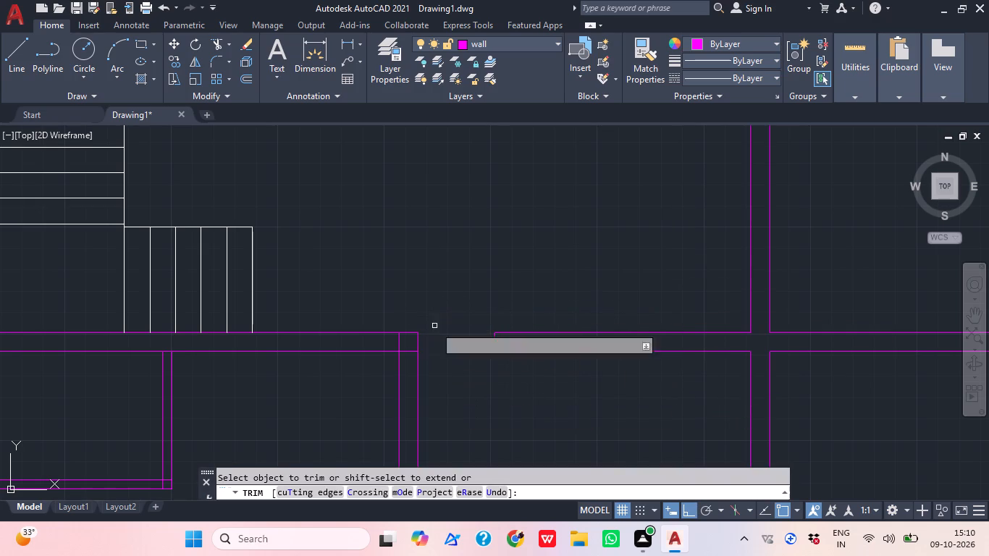
{"action": "left_click", "coordinate": [409, 352]}
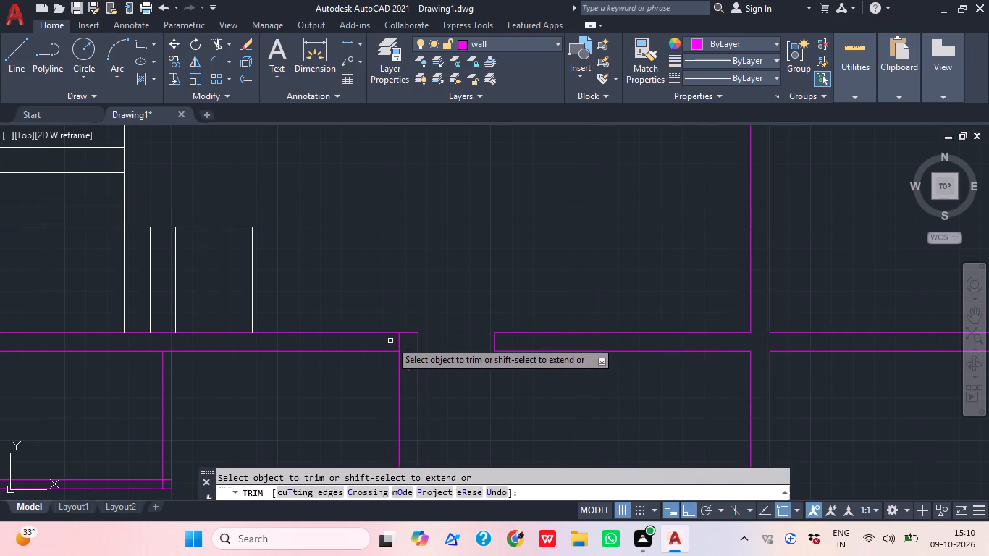
Trim both lines of the hall's bottom wall between the staircase end and the vertical wall to open the passage.
{"action": "left_click", "coordinate": [335, 355]}
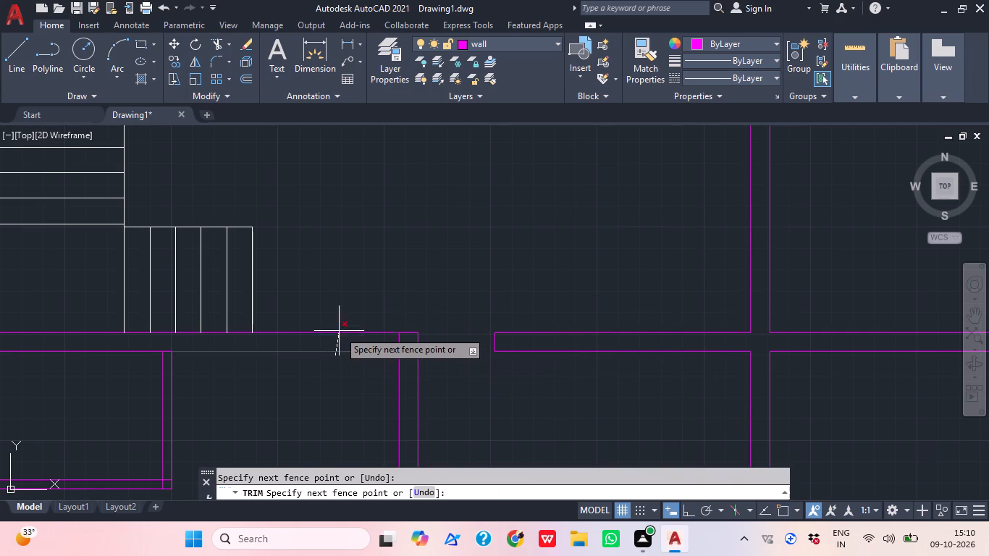
{"action": "left_click", "coordinate": [336, 313]}
{"action": "key", "text": "Escape"}
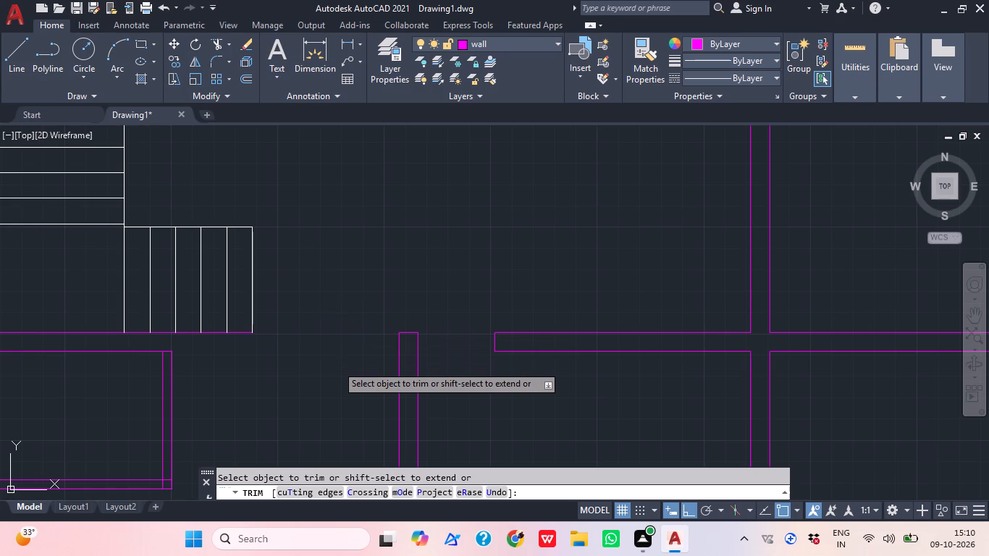
Extend the outer line of the small room's right wall up to the wall line below the staircase.
{"action": "middle_click_drag", "start_coordinate": [255, 391], "coordinate": [293, 400]}
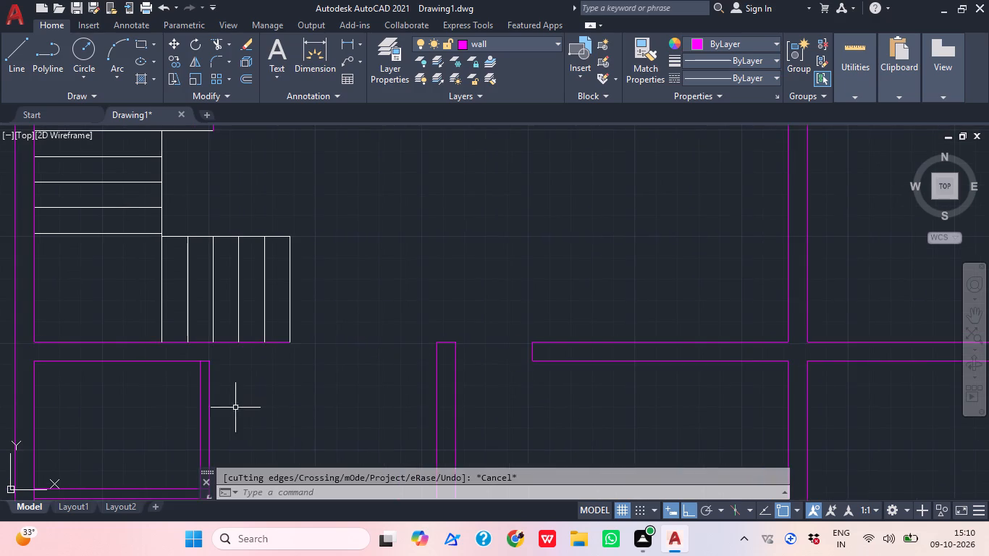
{"action": "middle_click_drag", "start_coordinate": [231, 409], "coordinate": [254, 371]}
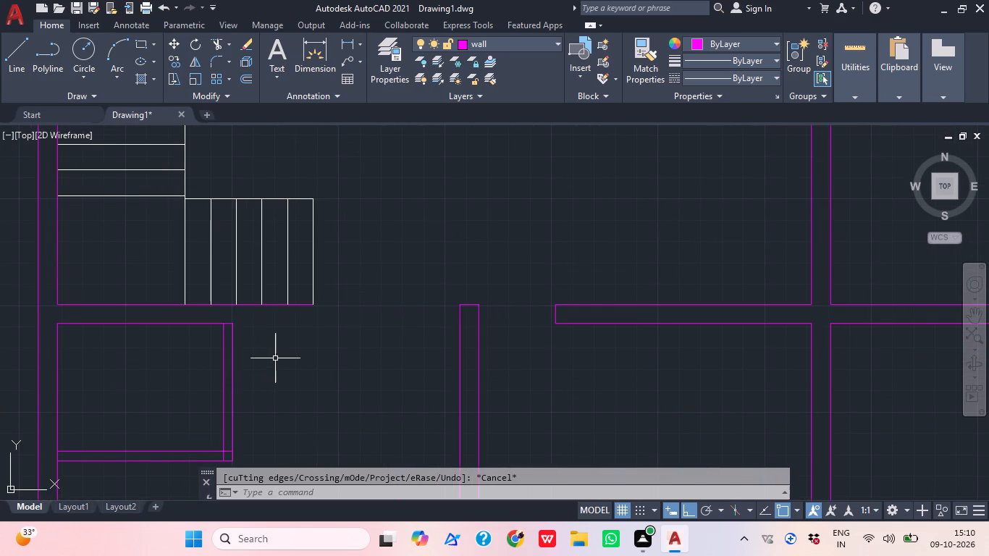
{"action": "type", "text": "ex"}
{"action": "key", "text": "space"}
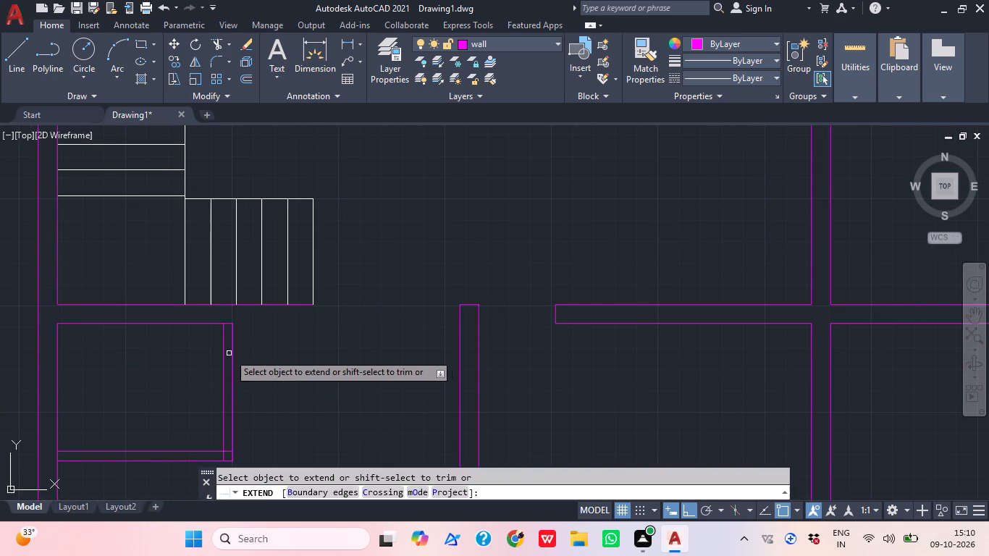
{"action": "left_click", "coordinate": [233, 347]}
{"action": "key", "text": "Escape"}
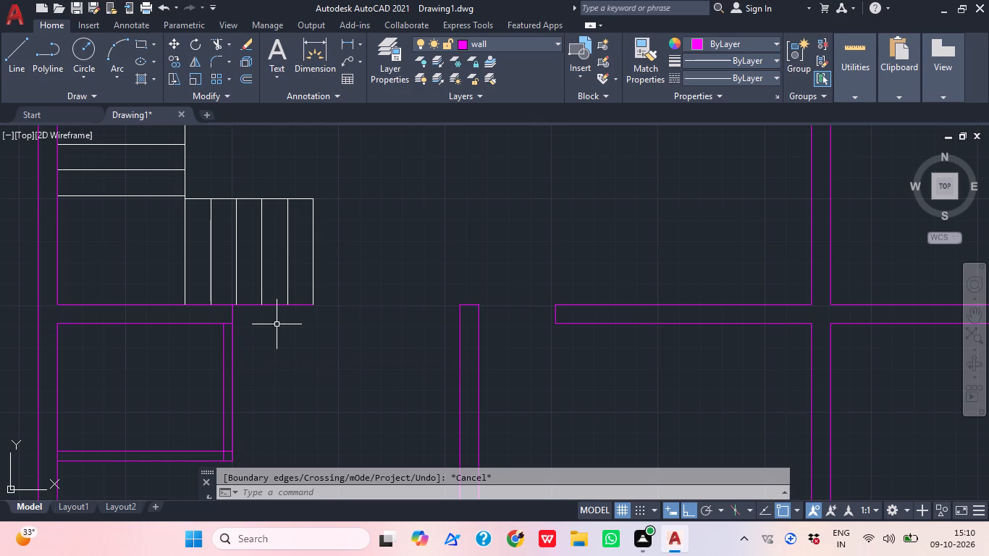
Trim the overlapping wall lines at the small room's upper right and lower right corners.
{"action": "type", "text": "tr"}
{"action": "key", "text": "space"}
{"action": "scroll", "coordinate": [216, 324], "scroll_direction": "up", "scroll_amount": 1}
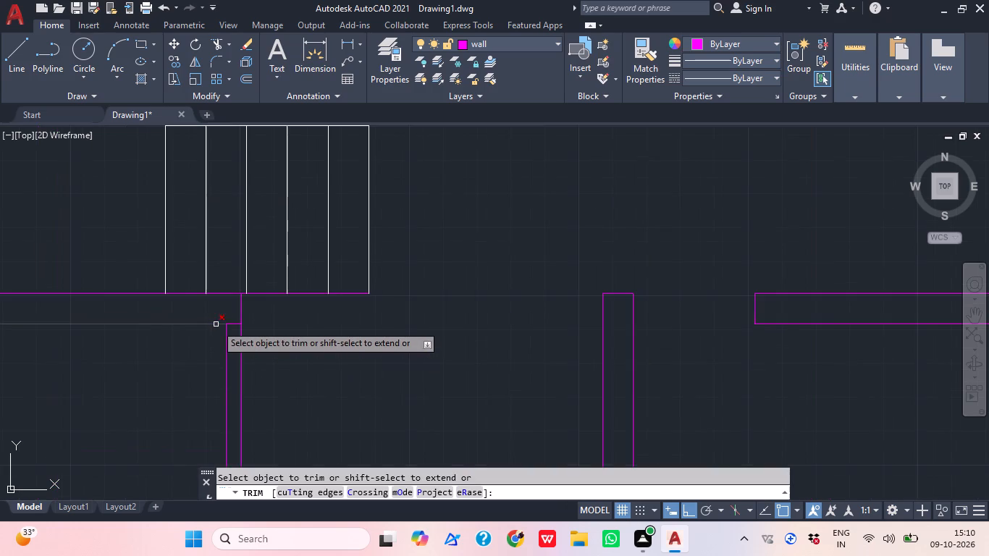
{"action": "left_click", "coordinate": [230, 323]}
{"action": "middle_click_drag", "start_coordinate": [237, 349], "coordinate": [279, 284]}
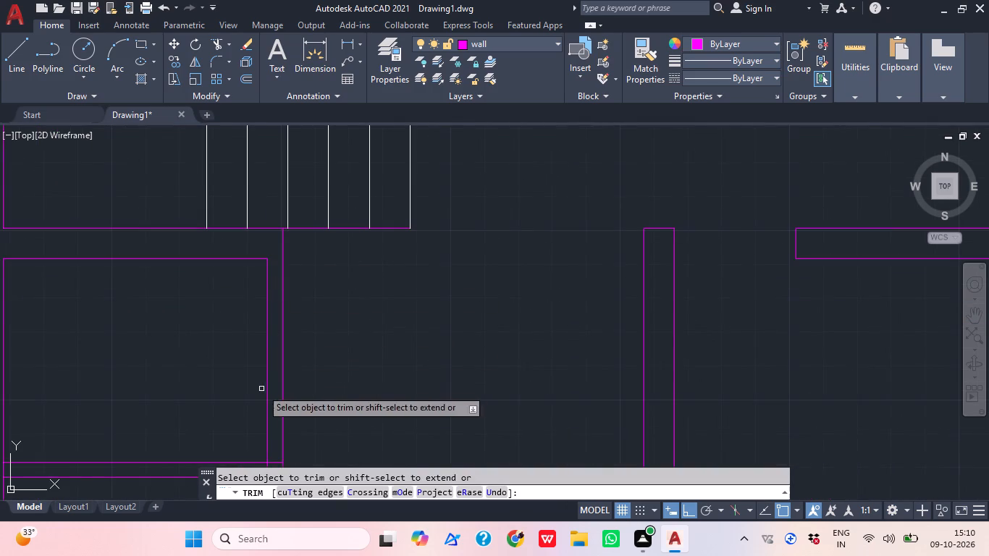
{"action": "middle_click_drag", "start_coordinate": [261, 387], "coordinate": [276, 306]}
{"action": "scroll", "coordinate": [281, 387], "scroll_direction": "up", "scroll_amount": 1}
{"action": "left_click", "coordinate": [289, 392]}
{"action": "left_click", "coordinate": [265, 387]}
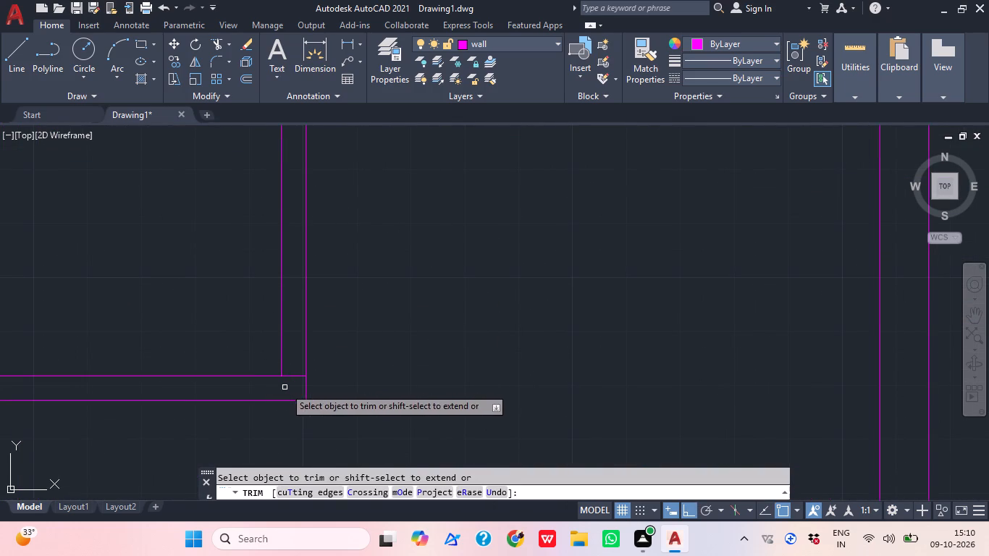
{"action": "left_click", "coordinate": [285, 387]}
{"action": "left_click", "coordinate": [287, 367]}
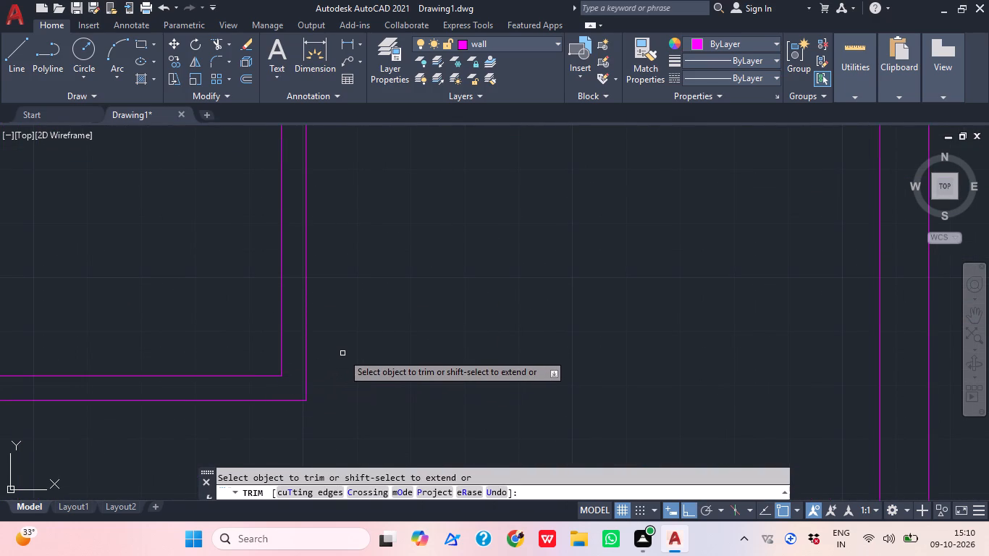
{"action": "key", "text": "Escape"}
Draw a short line across the small room's bottom wall, 6" left of its lower right inner corner.
{"action": "middle_click", "coordinate": [329, 369]}
{"action": "type", "text": "l tk"}
{"action": "key", "text": "space"}
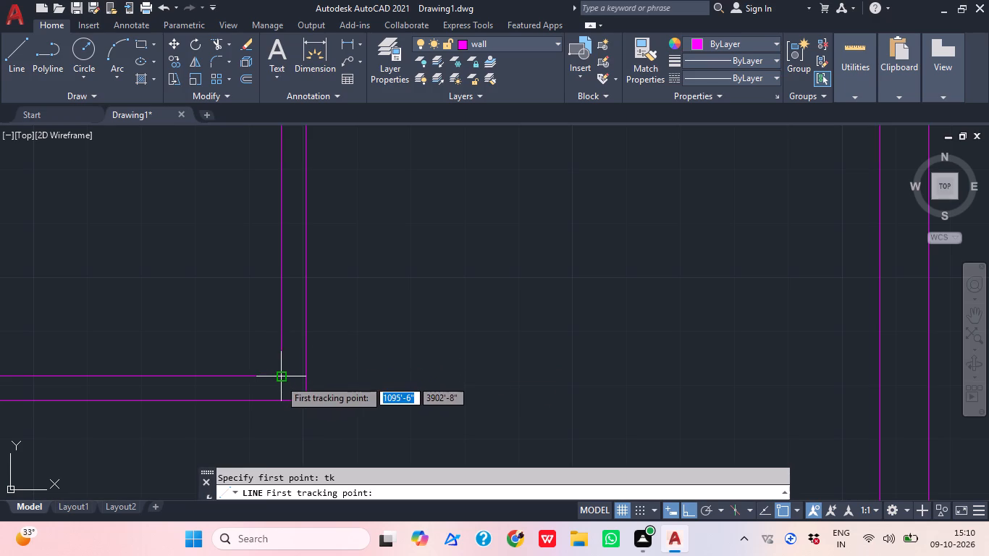
{"action": "left_click", "coordinate": [279, 379]}
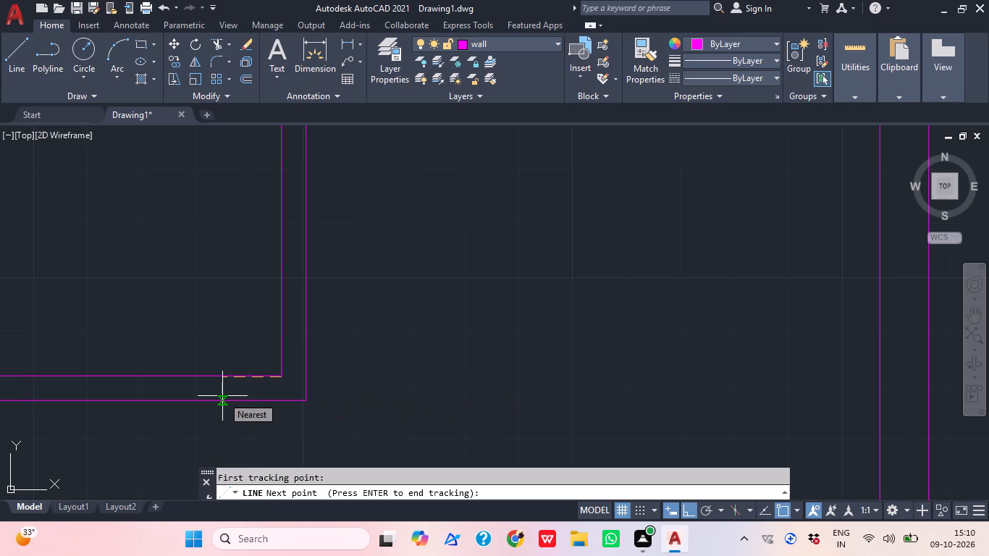
{"action": "type", "text": "6\""}
{"action": "key", "text": "Return"}
{"action": "key", "text": "Return"}
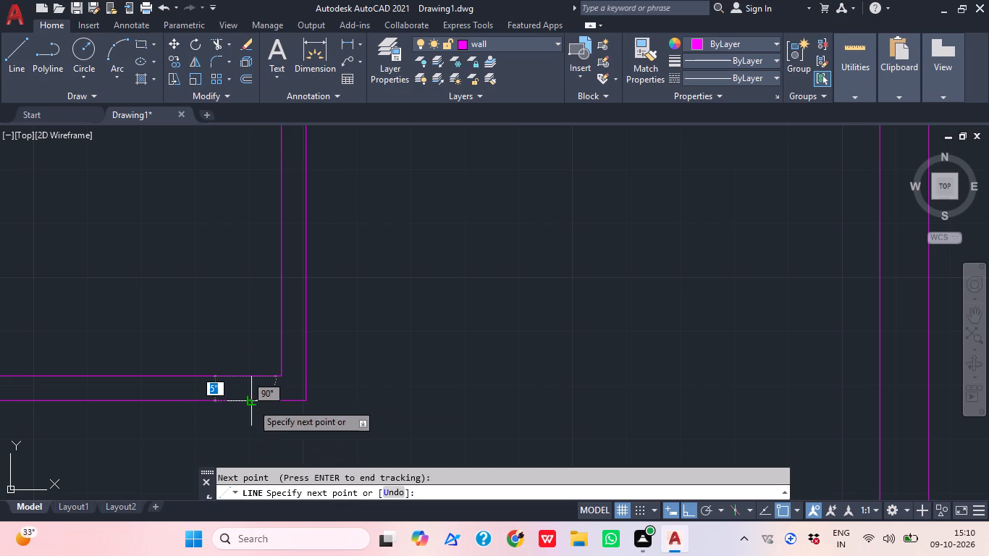
{"action": "left_click", "coordinate": [252, 403]}
{"action": "middle_click_drag", "start_coordinate": [311, 392], "coordinate": [468, 376]}
{"action": "key", "text": "Escape"}
Offset the short line across the small room's bottom wall 2'6" to the left to mark a door opening.
{"action": "key", "text": "o"}
{"action": "key", "text": "space"}
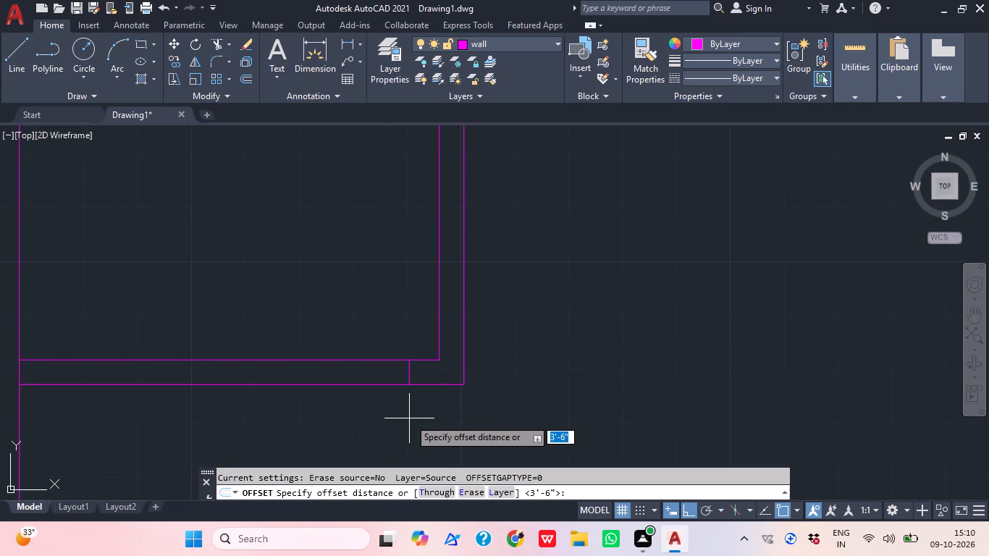
{"action": "type", "text": "2'6\""}
{"action": "key", "text": "Return"}
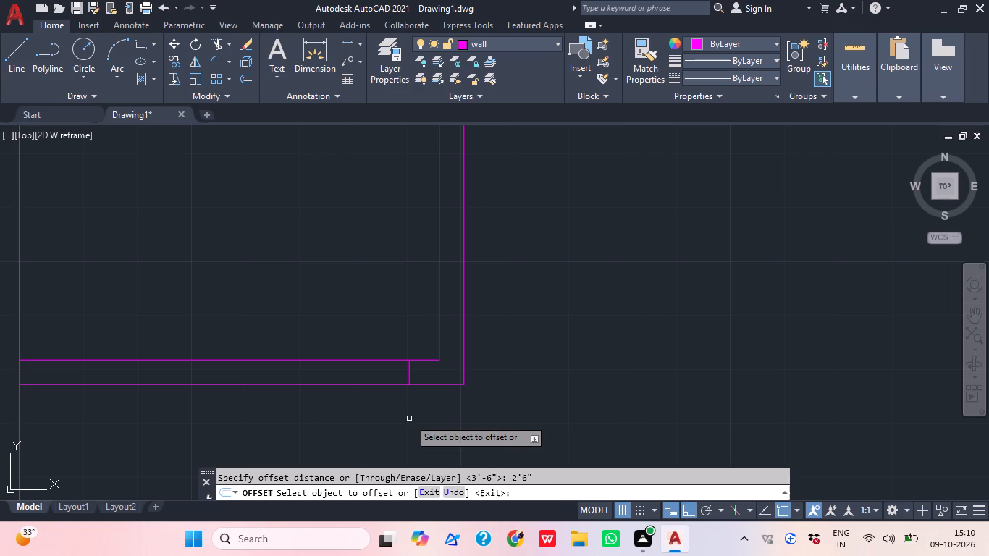
{"action": "left_click", "coordinate": [408, 372]}
{"action": "left_click", "coordinate": [239, 407]}
{"action": "key", "text": "Escape"}
Trim both wall lines between the two short lines in the small room's bottom wall to open the doorway.
{"action": "key", "text": "t"}
{"action": "key", "text": "r"}
{"action": "key", "text": "space"}
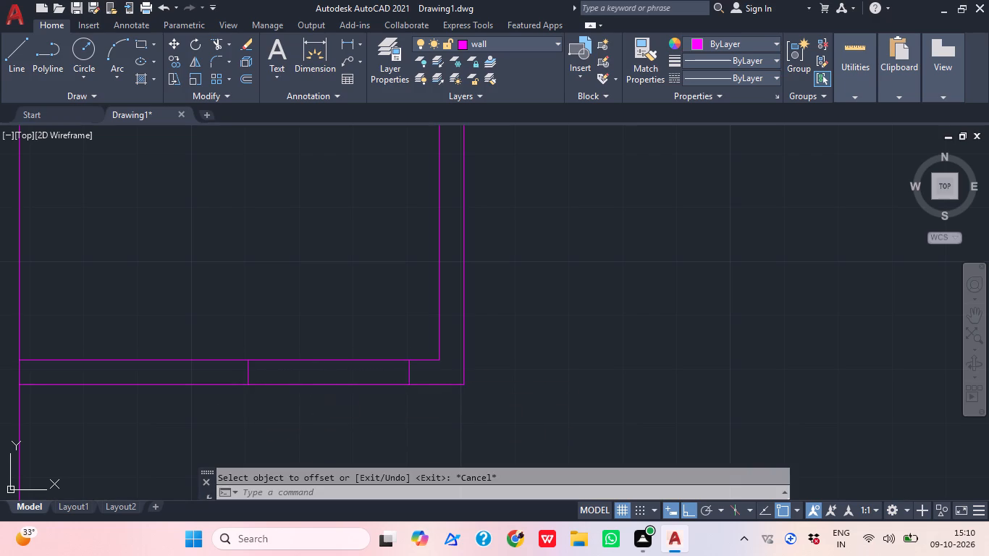
{"action": "left_click", "coordinate": [318, 353]}
{"action": "left_click", "coordinate": [323, 424]}
{"action": "scroll", "coordinate": [403, 352], "scroll_direction": "down", "scroll_amount": 1}
{"action": "key", "text": "Escape"}
{"action": "scroll", "coordinate": [450, 382], "scroll_direction": "down", "scroll_amount": 2}
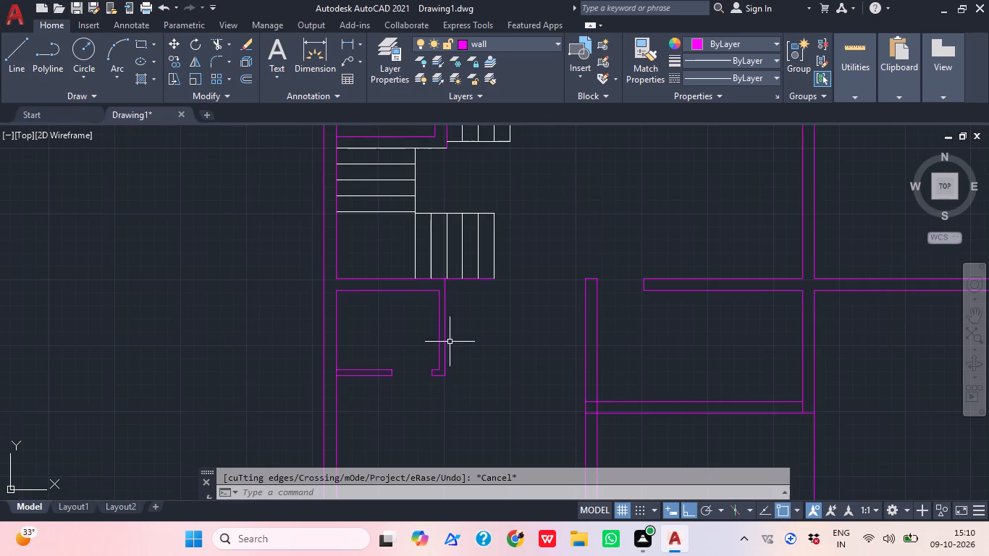
Extend both lines of the lower left room's bottom wall to the outer line of the building's left wall.
{"action": "middle_click_drag", "start_coordinate": [442, 423], "coordinate": [439, 397]}
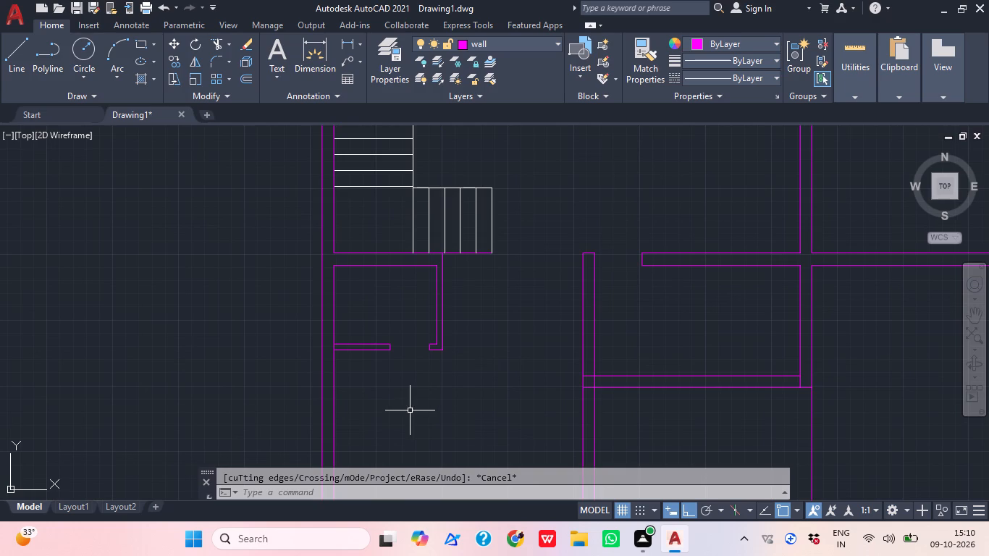
{"action": "middle_click_drag", "start_coordinate": [347, 405], "coordinate": [369, 343]}
{"action": "middle_click", "coordinate": [369, 309]}
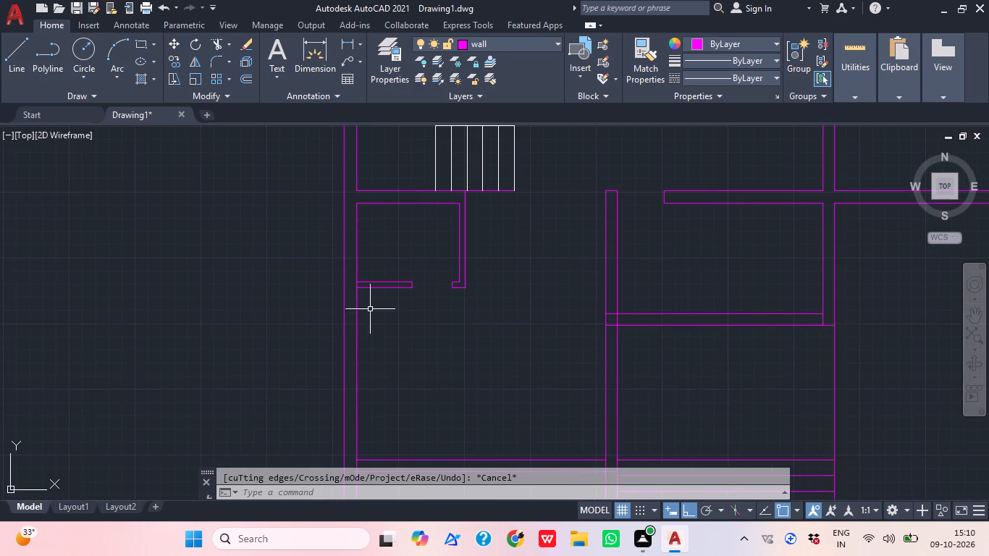
{"action": "middle_click_drag", "start_coordinate": [377, 352], "coordinate": [379, 324]}
{"action": "type", "text": "ex"}
{"action": "key", "text": "space"}
{"action": "left_click", "coordinate": [379, 395]}
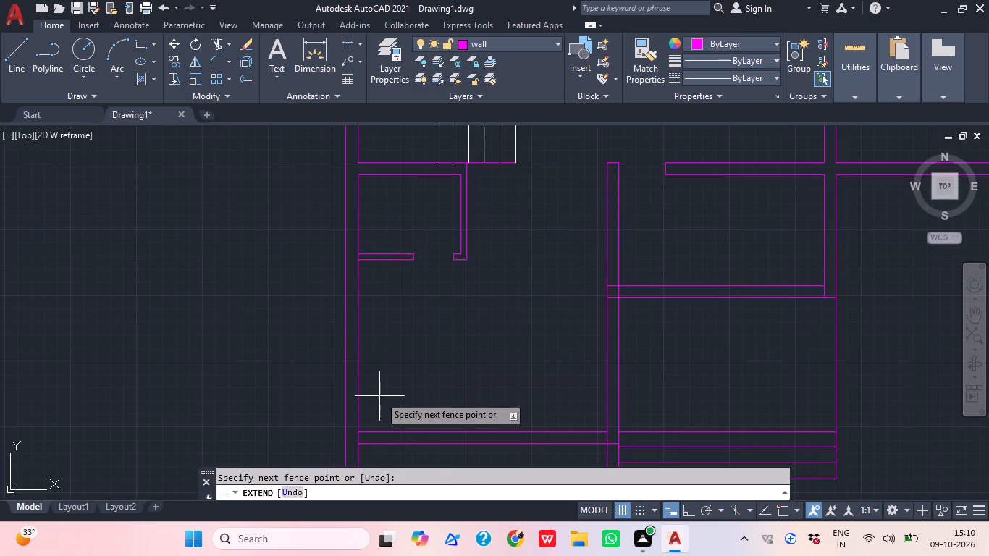
{"action": "left_click", "coordinate": [366, 450]}
{"action": "middle_click_drag", "start_coordinate": [353, 442], "coordinate": [371, 330]}
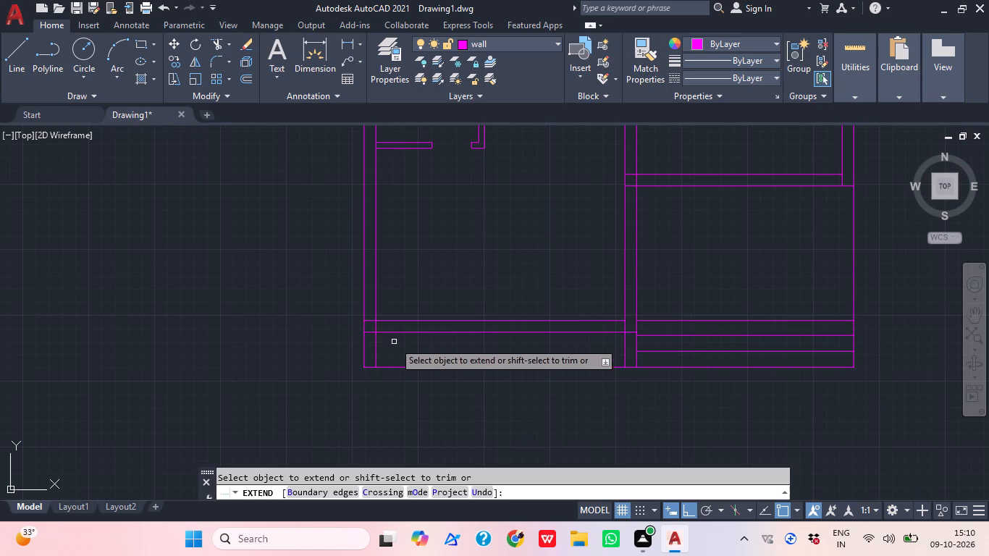
{"action": "key", "text": "Escape"}
Trim the overlapping wall lines at the lower left room's lower left corner.
{"action": "type", "text": "tr"}
{"action": "key", "text": "space"}
{"action": "scroll", "coordinate": [379, 327], "scroll_direction": "up", "scroll_amount": 2}
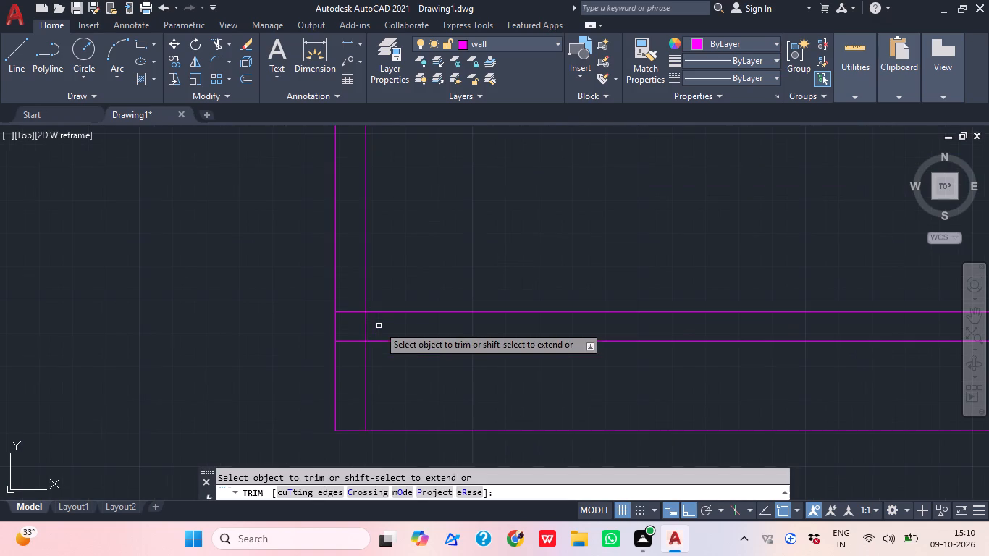
{"action": "left_click", "coordinate": [354, 331]}
{"action": "left_click", "coordinate": [351, 307]}
{"action": "left_click", "coordinate": [356, 314]}
{"action": "left_click", "coordinate": [378, 337]}
{"action": "key", "text": "Escape"}
Draw a short line across the building's left wall, 6" below the small room's bottom wall.
{"action": "middle_click_drag", "start_coordinate": [384, 318], "coordinate": [416, 421]}
{"action": "middle_click_drag", "start_coordinate": [399, 322], "coordinate": [418, 421]}
{"action": "scroll", "coordinate": [400, 330], "scroll_direction": "down", "scroll_amount": 1}
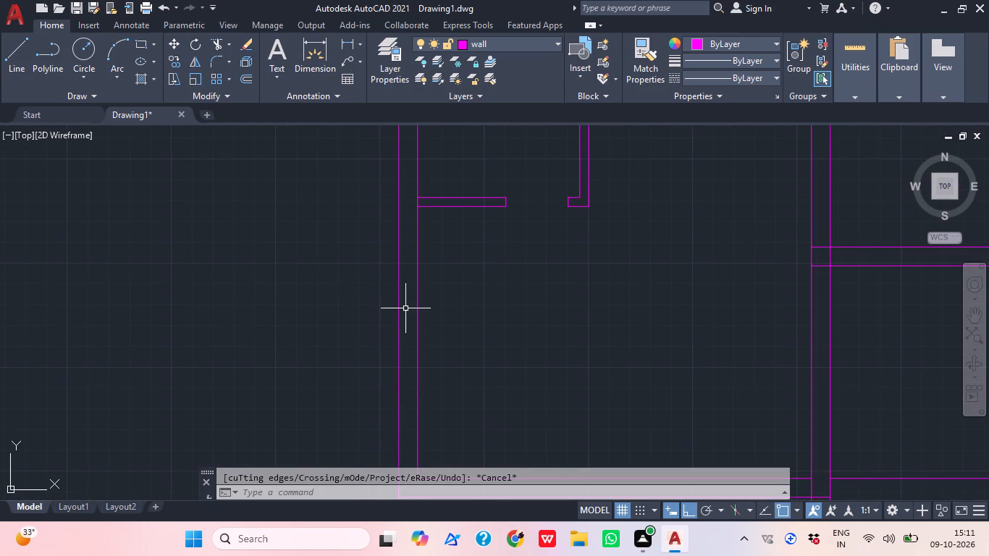
{"action": "type", "text": "l tk"}
{"action": "key", "text": "space"}
{"action": "scroll", "coordinate": [416, 218], "scroll_direction": "up", "scroll_amount": 1}
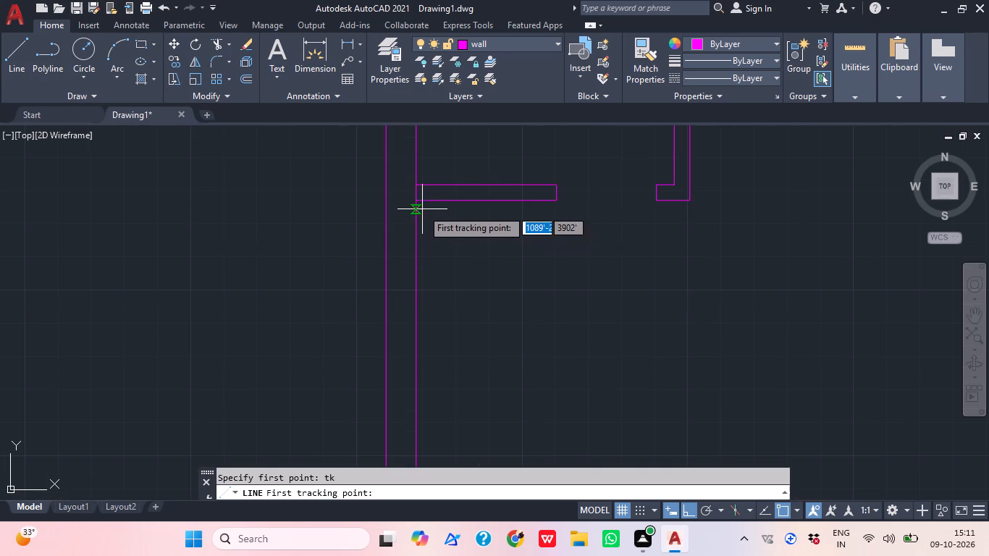
{"action": "left_click", "coordinate": [420, 202]}
{"action": "key", "text": "6"}
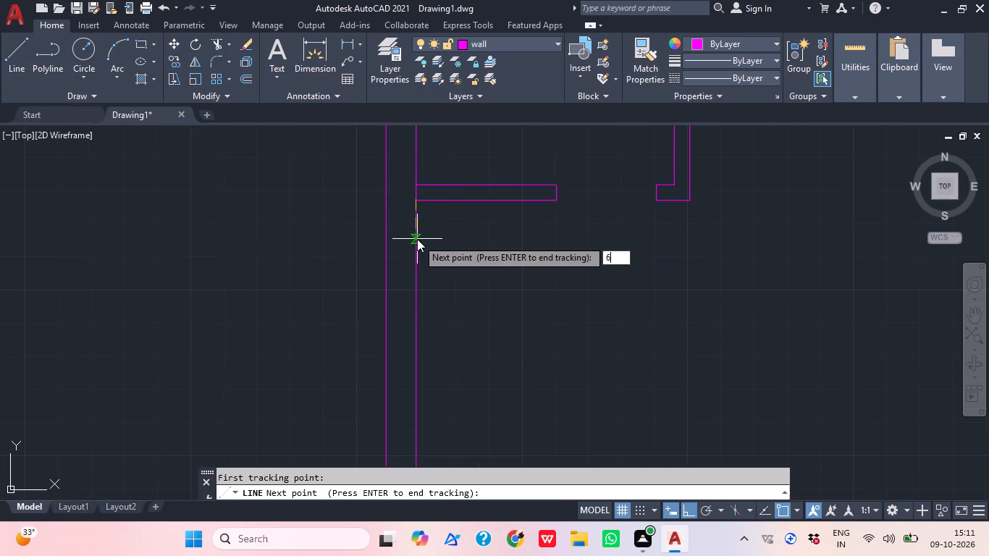
{"action": "key", "text": "shift+quotedbl"}
{"action": "key", "text": "Return"}
{"action": "key", "text": "Return"}
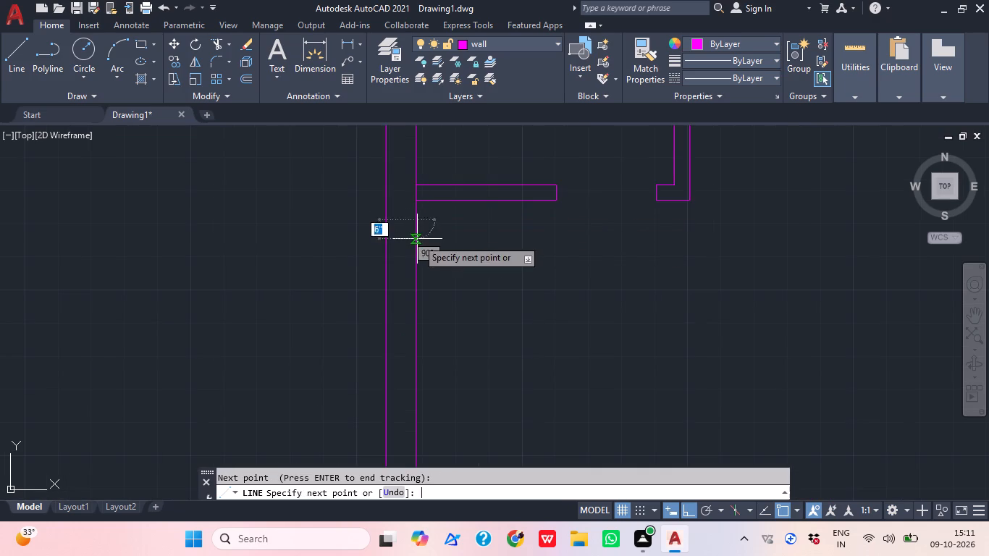
{"action": "left_click", "coordinate": [386, 216]}
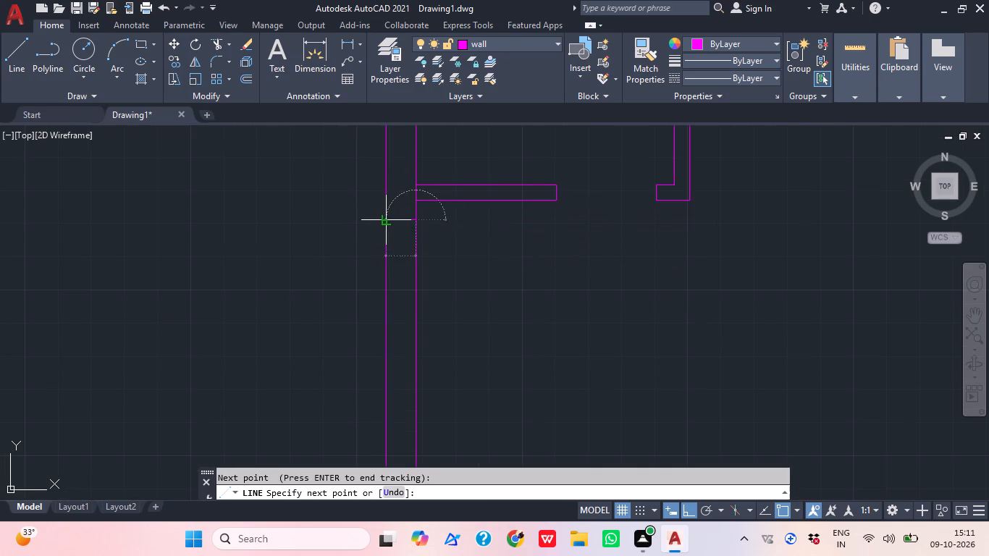
Offset the short line across the building's left wall 3'6" downward to mark the doorway's other side.
{"action": "key", "text": "Escape"}
{"action": "key", "text": "o"}
{"action": "key", "text": "space"}
{"action": "type", "text": "3'6\""}
{"action": "key", "text": "Return"}
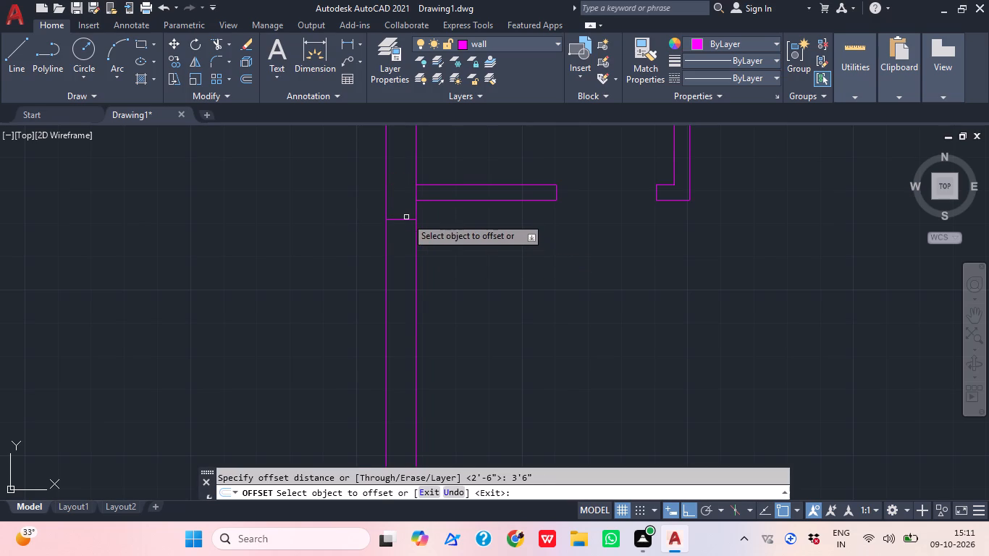
{"action": "left_click", "coordinate": [400, 221]}
{"action": "left_click", "coordinate": [403, 283]}
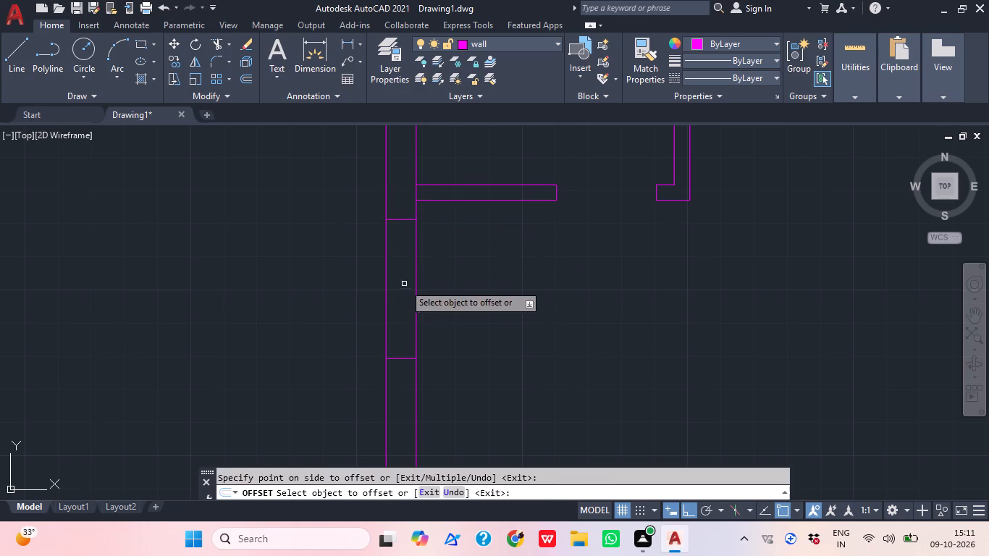
{"action": "key", "text": "Escape"}
Trim the left wall lines between the two short lines and the inner line at the small room's bottom wall junction.
{"action": "key", "text": "t"}
{"action": "key", "text": "r"}
{"action": "key", "text": "space"}
{"action": "left_click_drag", "start_coordinate": [463, 311], "coordinate": [441, 314]}
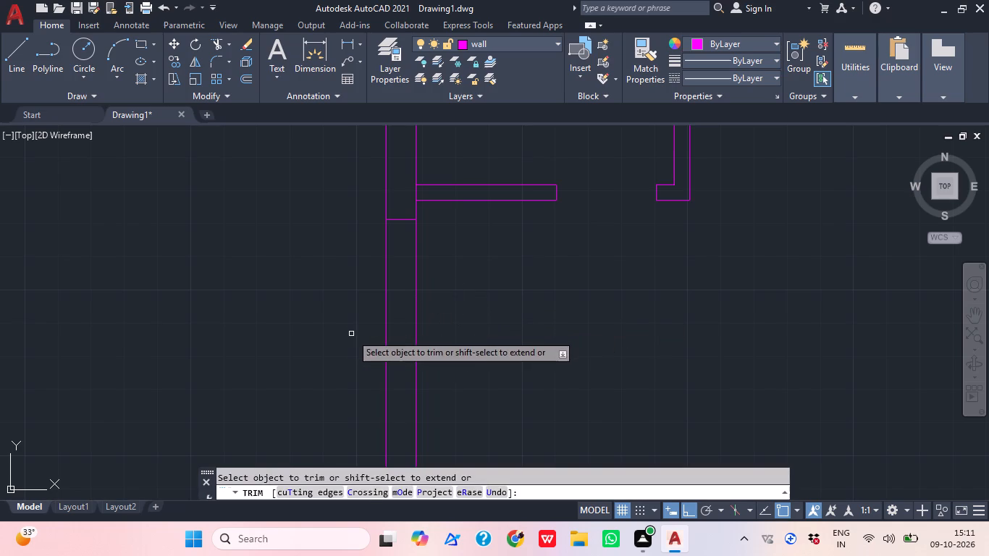
{"action": "left_click", "coordinate": [351, 334]}
{"action": "left_click", "coordinate": [500, 270]}
{"action": "left_click", "coordinate": [412, 192]}
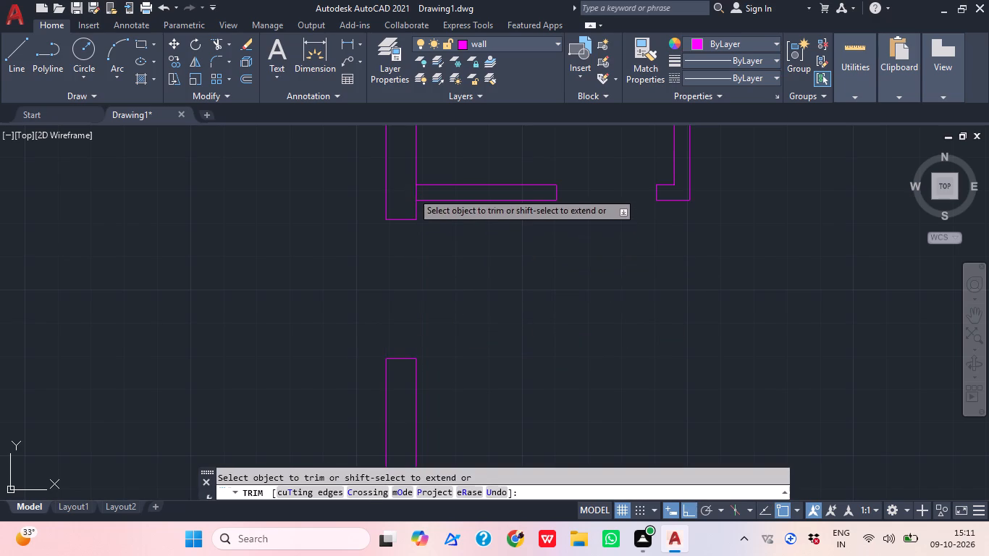
{"action": "left_click", "coordinate": [429, 192]}
{"action": "key", "text": "Escape"}
Trim the overlapping lines where the lower right room's top wall meets the long vertical wall between the lower rooms.
{"action": "scroll", "coordinate": [502, 241], "scroll_direction": "down", "scroll_amount": 2}
{"action": "middle_click_drag", "start_coordinate": [566, 253], "coordinate": [494, 257]}
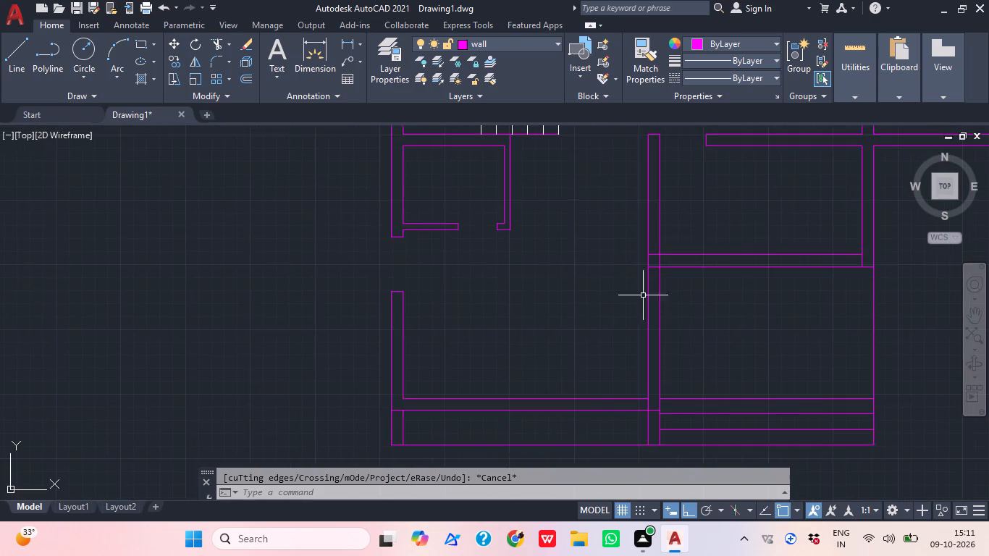
{"action": "middle_click_drag", "start_coordinate": [635, 302], "coordinate": [573, 313]}
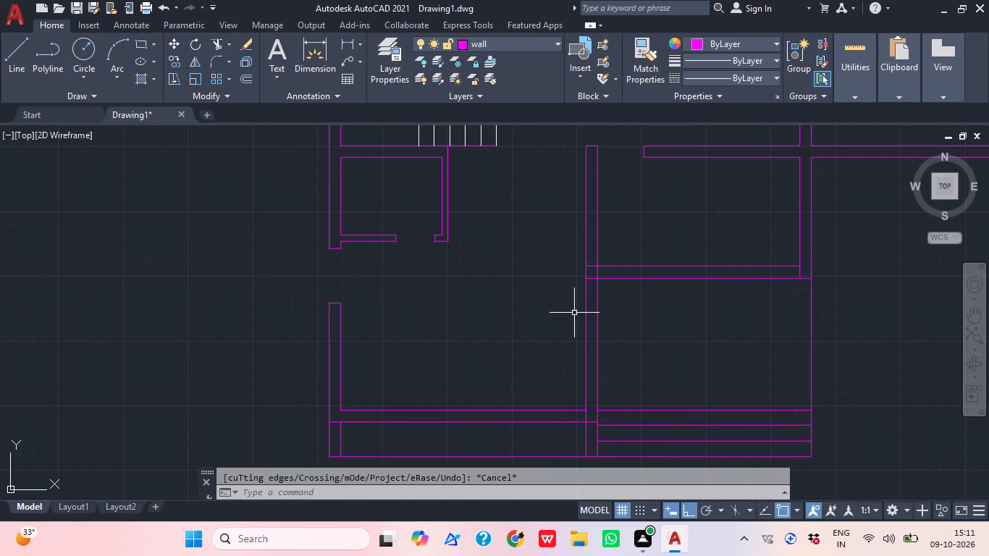
{"action": "scroll", "coordinate": [584, 279], "scroll_direction": "up", "scroll_amount": 1}
{"action": "middle_click_drag", "start_coordinate": [600, 289], "coordinate": [552, 301]}
{"action": "type", "text": "tr"}
{"action": "key", "text": "space"}
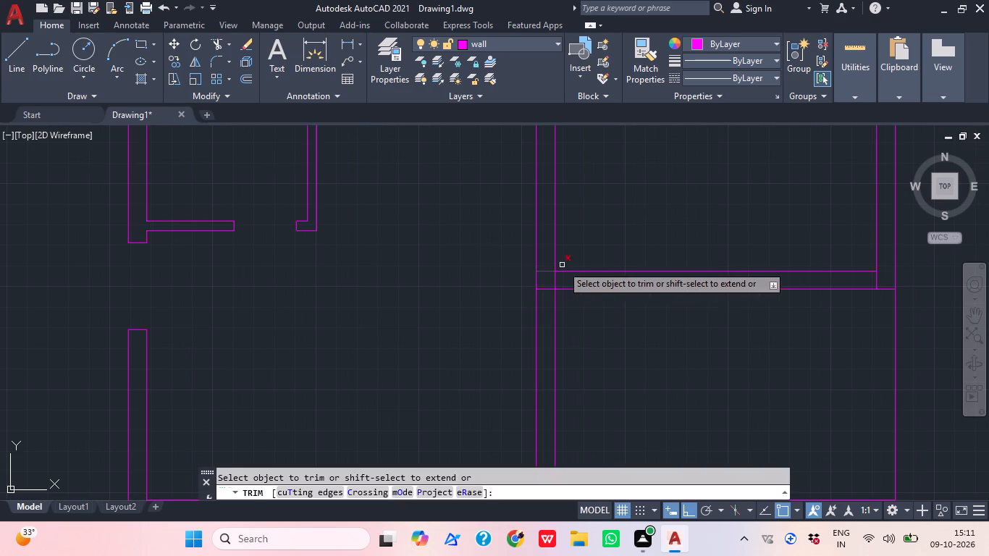
{"action": "scroll", "coordinate": [562, 265], "scroll_direction": "up", "scroll_amount": 2}
{"action": "left_click", "coordinate": [505, 256]}
{"action": "left_click", "coordinate": [531, 348]}
{"action": "left_click", "coordinate": [524, 319]}
{"action": "left_click", "coordinate": [561, 304]}
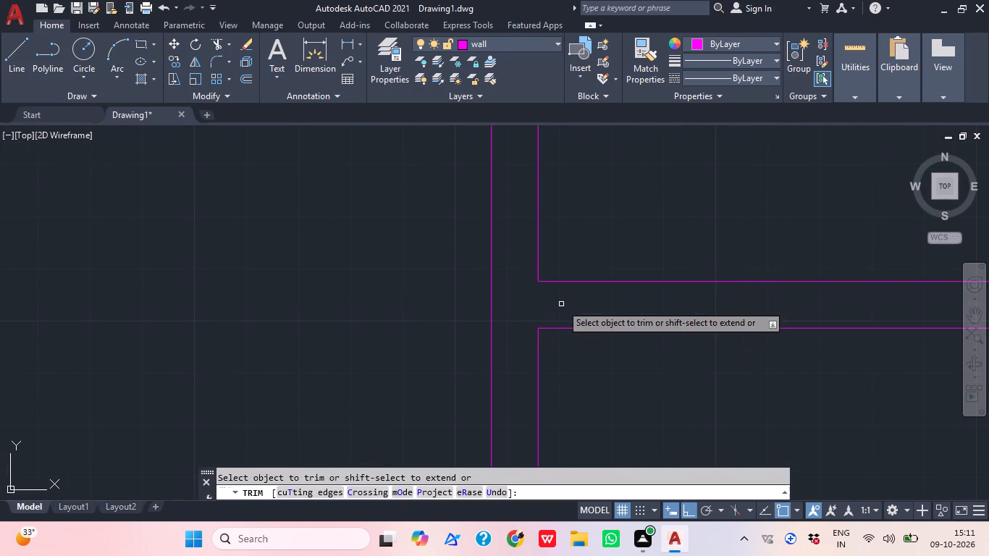
{"action": "key", "text": "Escape"}
Draw a short line across the lower right room's top wall, 6" from its junction with the long vertical wall.
{"action": "key", "text": "semicolon"}
{"action": "key", "text": "l"}
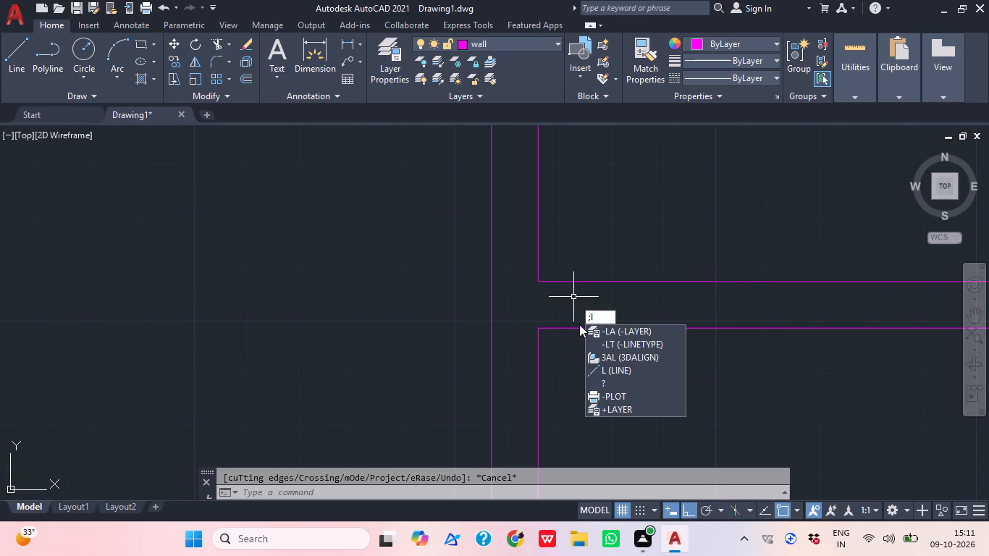
{"action": "key", "text": "Escape"}
{"action": "key", "text": "l"}
{"action": "key", "text": "space"}
{"action": "type", "text": "tk"}
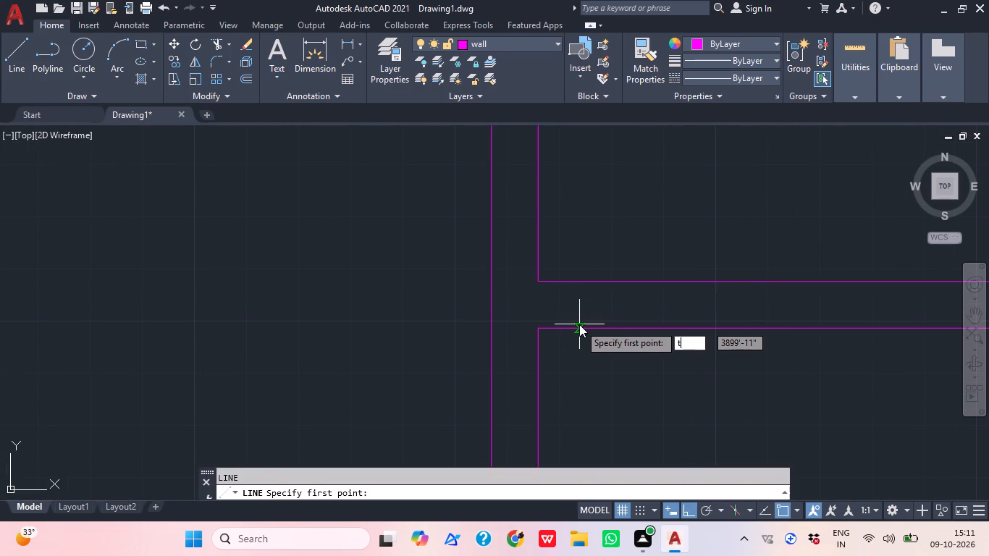
{"action": "key", "text": "space"}
{"action": "left_click", "coordinate": [539, 281]}
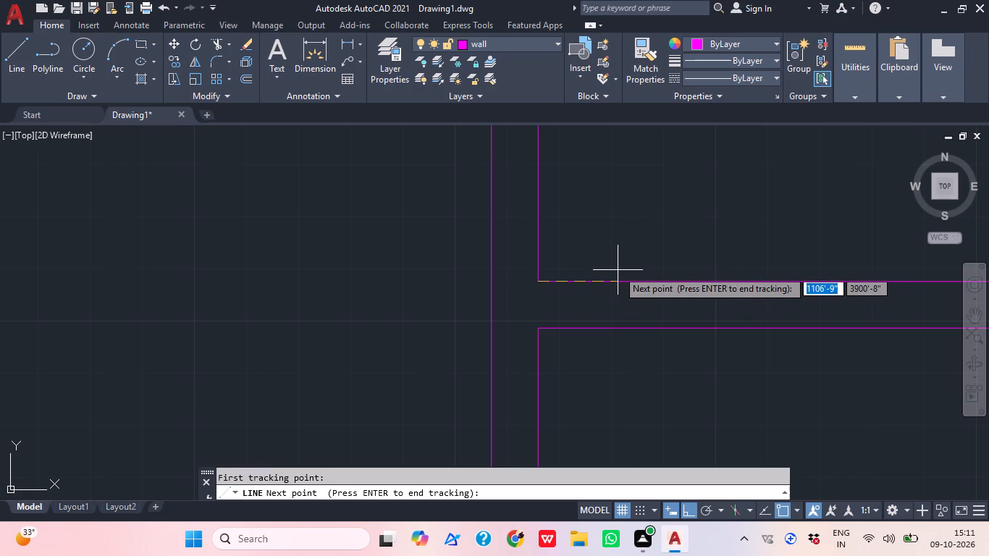
{"action": "type", "text": "6\""}
{"action": "key", "text": "Return"}
{"action": "key", "text": "Return"}
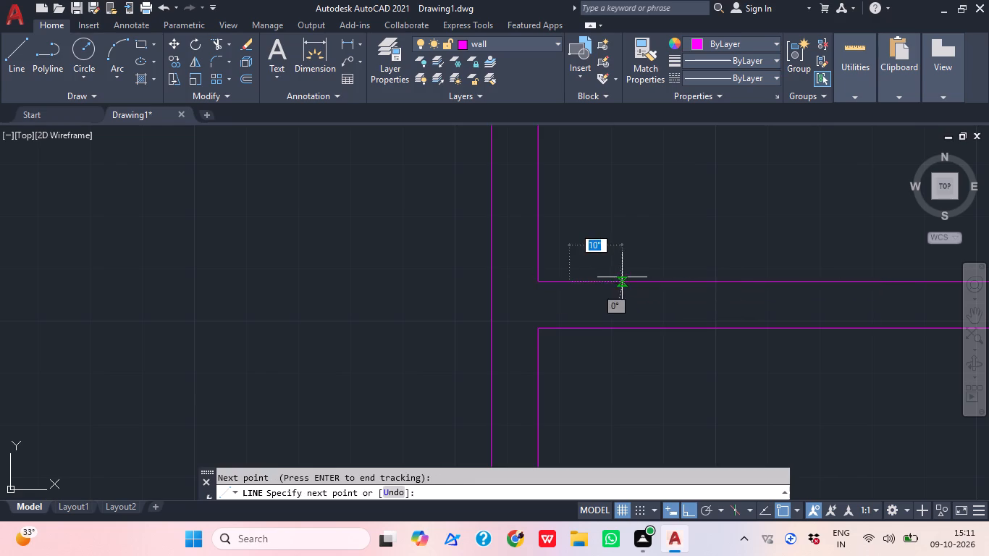
{"action": "left_click", "coordinate": [567, 334]}
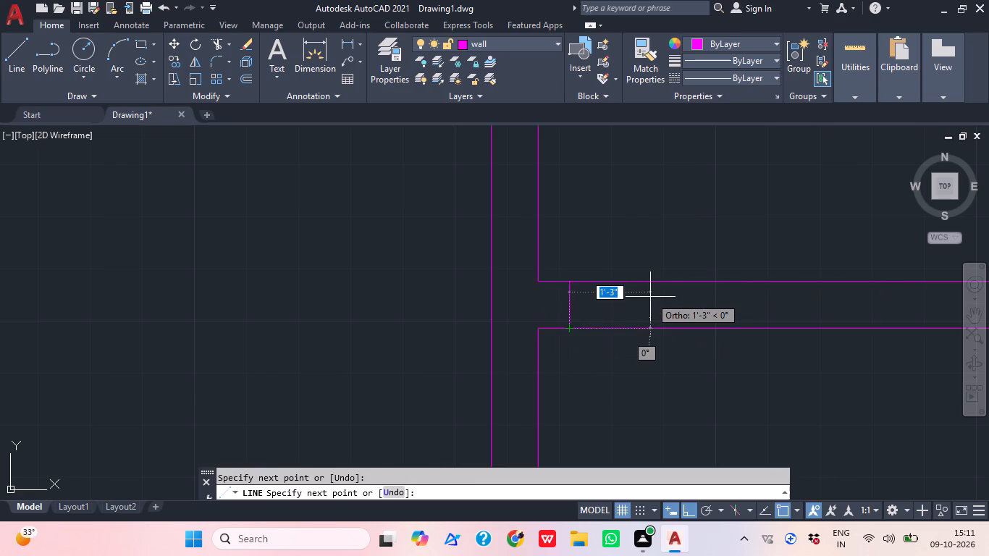
{"action": "key", "text": "Escape"}
Offset the short line in the lower right room's top wall 3'6" to the right.
{"action": "key", "text": "o"}
{"action": "key", "text": "space"}
{"action": "type", "text": "3'"}
{"action": "key", "text": "6"}
{"action": "key", "text": "shift+quotedbl"}
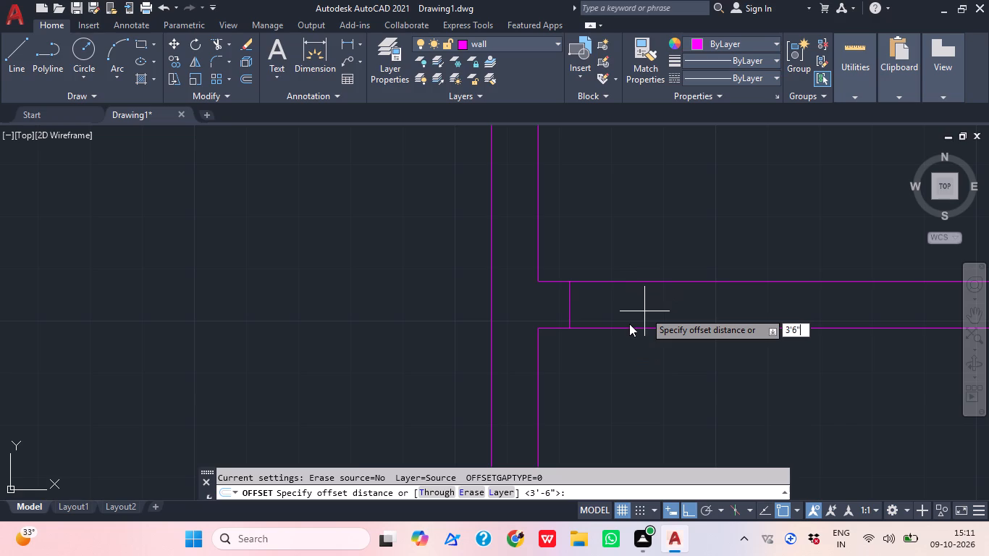
{"action": "key", "text": "Return"}
{"action": "left_click", "coordinate": [568, 306]}
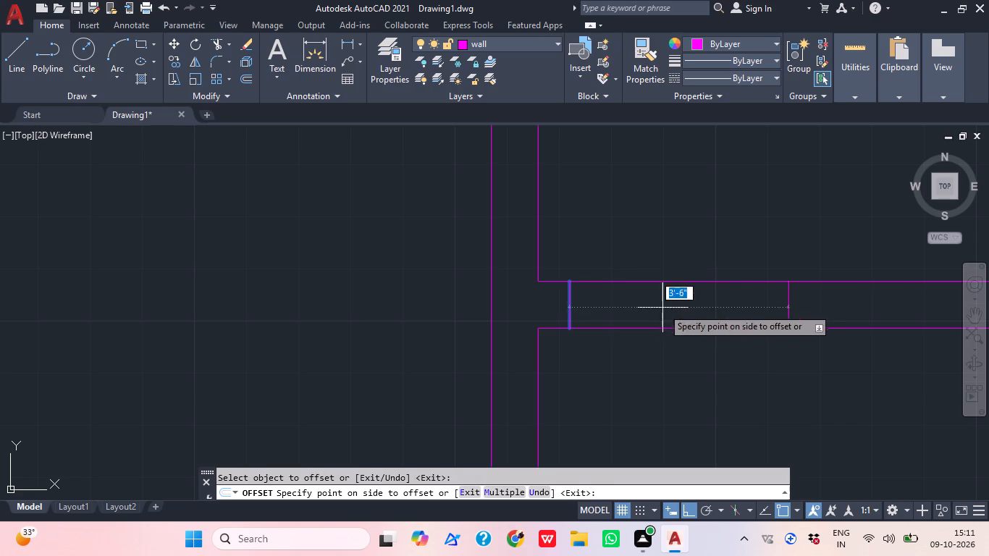
{"action": "left_click", "coordinate": [701, 308]}
{"action": "key", "text": "Escape"}
Trim both wall lines between the two short lines in the lower right room's top wall to open the doorway.
{"action": "type", "text": "tr"}
{"action": "key", "text": "space"}
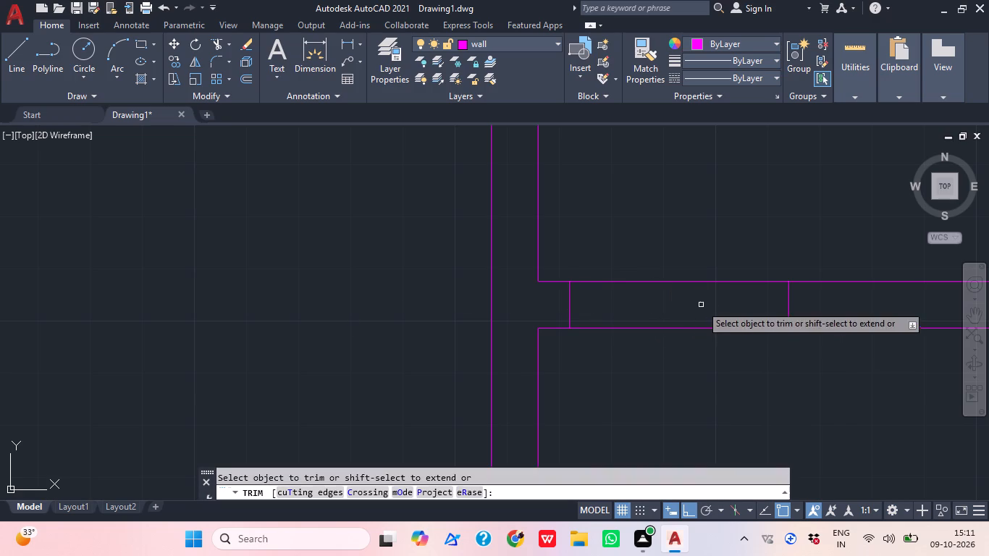
{"action": "left_click_drag", "start_coordinate": [665, 258], "coordinate": [660, 279]}
{"action": "left_click", "coordinate": [647, 357]}
{"action": "key", "text": "Escape"}
Trim the overlapping line at the right end of the lower right room's top wall.
{"action": "scroll", "coordinate": [676, 327], "scroll_direction": "down", "scroll_amount": 3}
{"action": "middle_click_drag", "start_coordinate": [731, 324], "coordinate": [728, 327]}
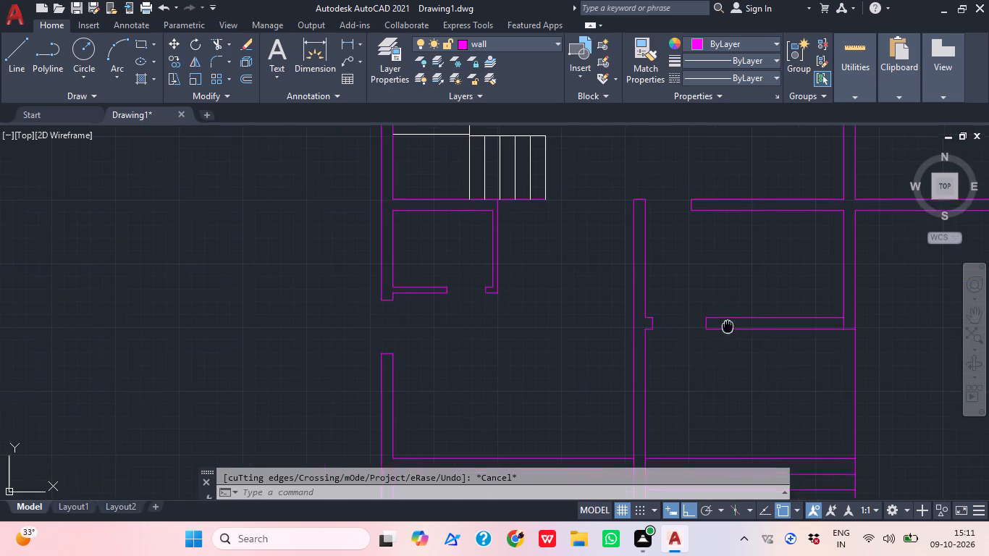
{"action": "middle_click_drag", "start_coordinate": [728, 327], "coordinate": [628, 329]}
{"action": "scroll", "coordinate": [594, 313], "scroll_direction": "up", "scroll_amount": 1}
{"action": "type", "text": "tr"}
{"action": "key", "text": "space"}
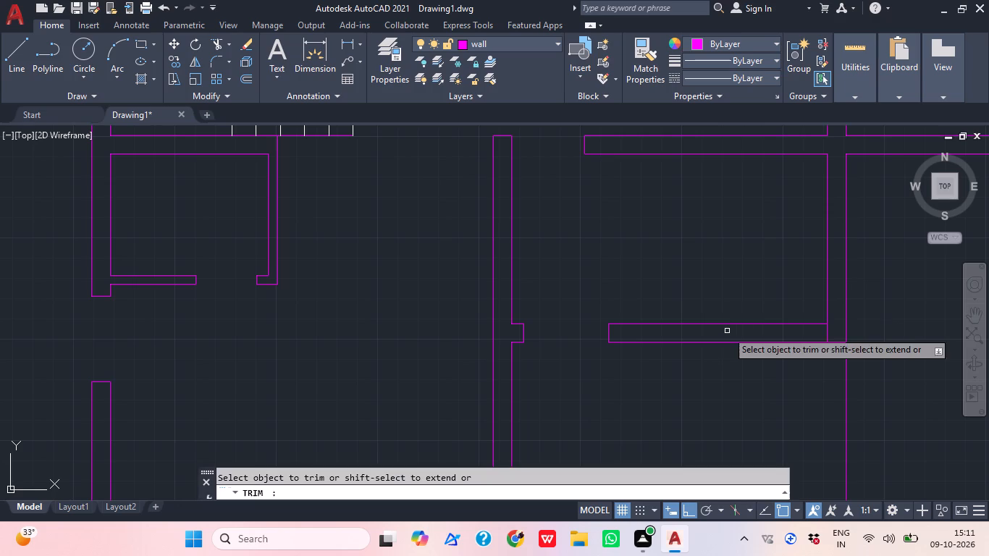
{"action": "left_click", "coordinate": [828, 333]}
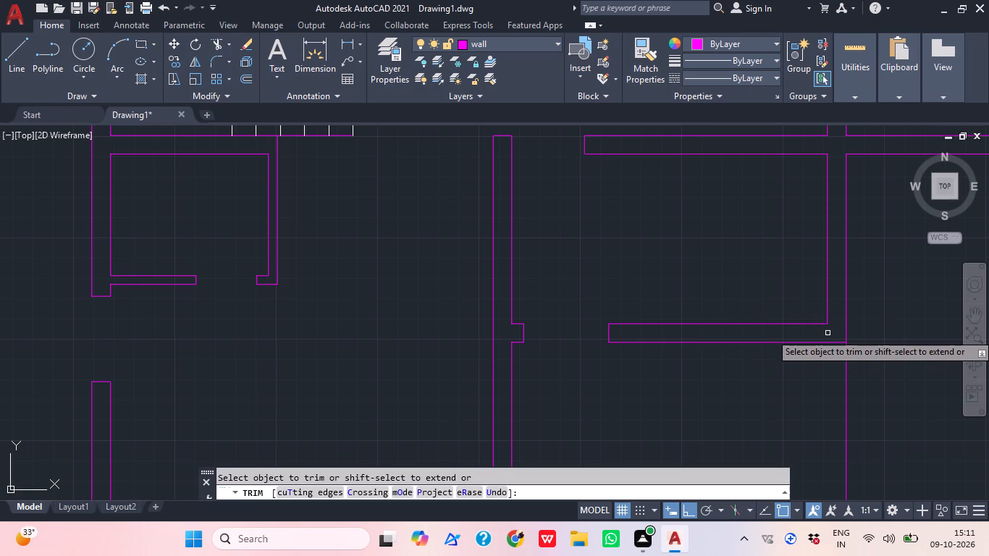
{"action": "key", "text": "Escape"}
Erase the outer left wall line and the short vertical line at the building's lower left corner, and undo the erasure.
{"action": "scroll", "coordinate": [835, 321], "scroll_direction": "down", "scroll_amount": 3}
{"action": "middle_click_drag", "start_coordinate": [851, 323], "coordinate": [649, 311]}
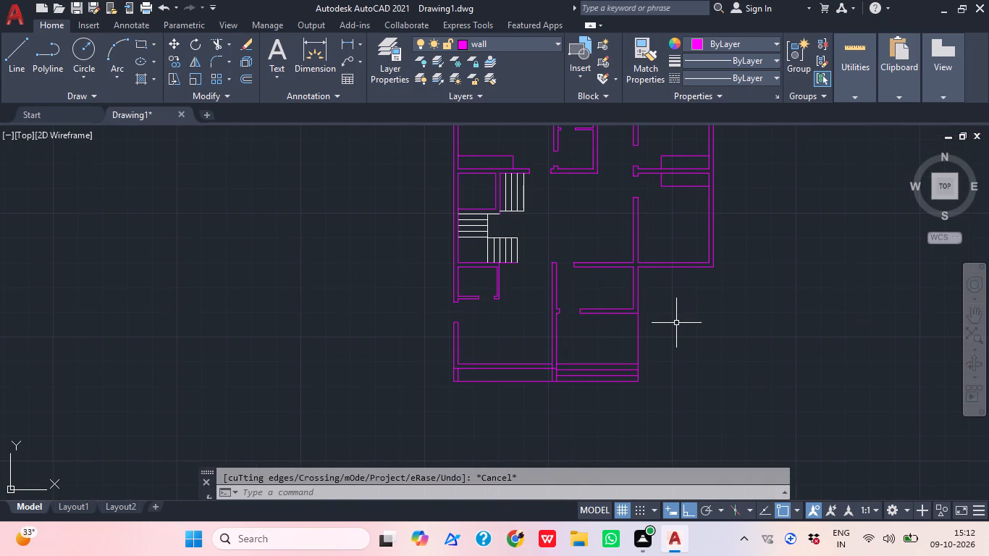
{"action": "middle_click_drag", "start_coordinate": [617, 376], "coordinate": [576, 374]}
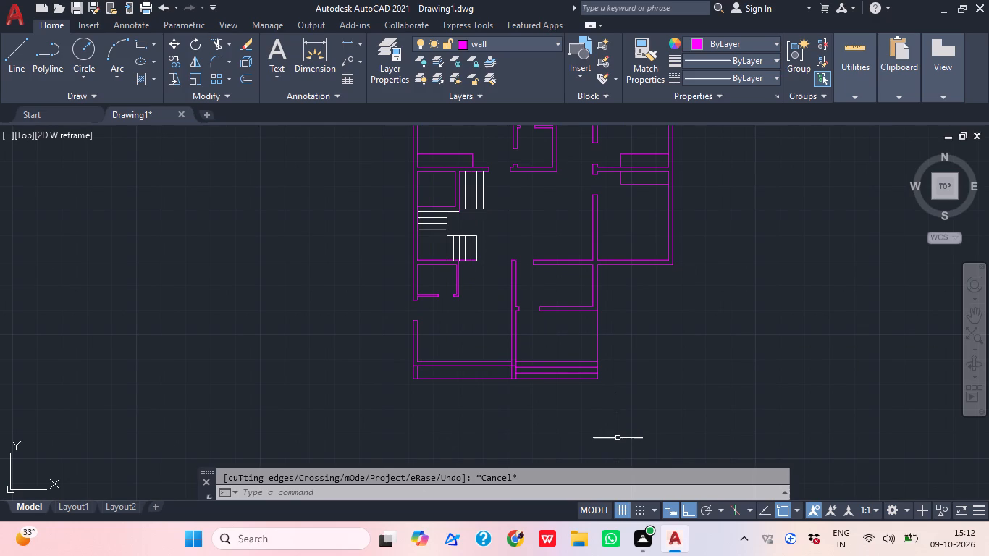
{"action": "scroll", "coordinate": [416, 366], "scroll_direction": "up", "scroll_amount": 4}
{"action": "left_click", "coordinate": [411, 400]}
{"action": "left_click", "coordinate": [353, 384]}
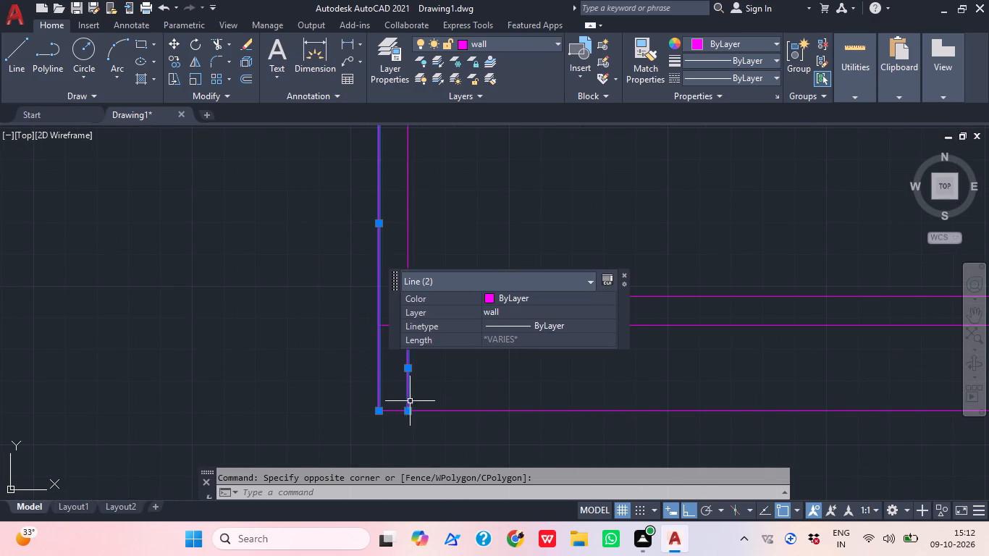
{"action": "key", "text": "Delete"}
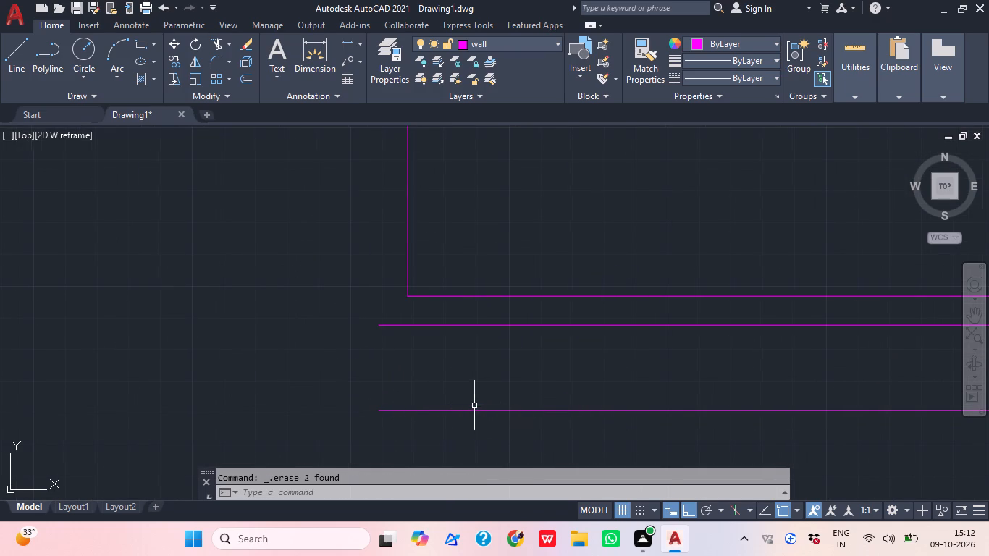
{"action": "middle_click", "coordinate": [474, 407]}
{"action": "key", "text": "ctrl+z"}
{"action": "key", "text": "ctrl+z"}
Erase the short inner vertical line below the lower left room's bottom wall.
{"action": "left_click", "coordinate": [425, 373]}
{"action": "left_click", "coordinate": [406, 364]}
{"action": "key", "text": "Delete"}
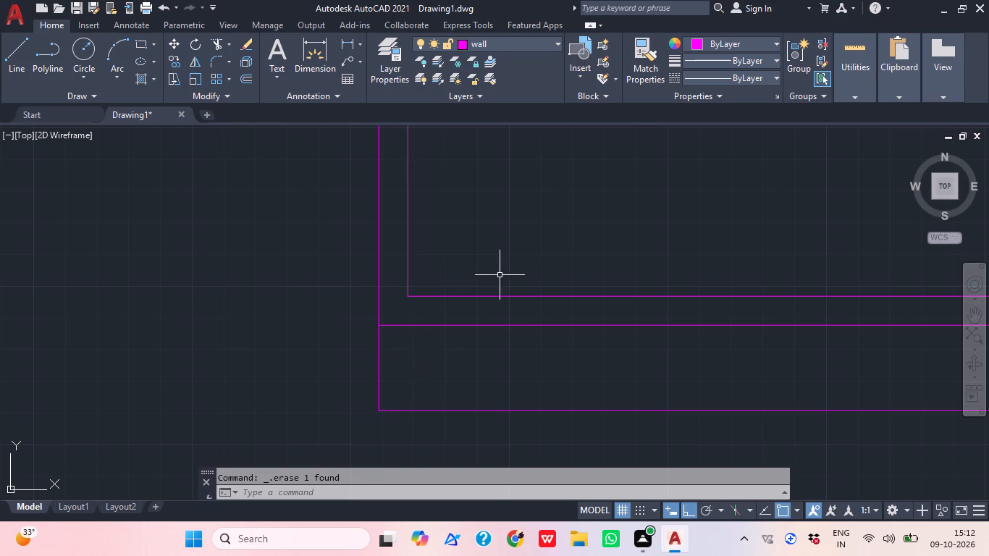
Make the door layer current.
{"action": "scroll", "coordinate": [421, 265], "scroll_direction": "down", "scroll_amount": 3}
{"action": "middle_click_drag", "start_coordinate": [455, 298], "coordinate": [365, 402]}
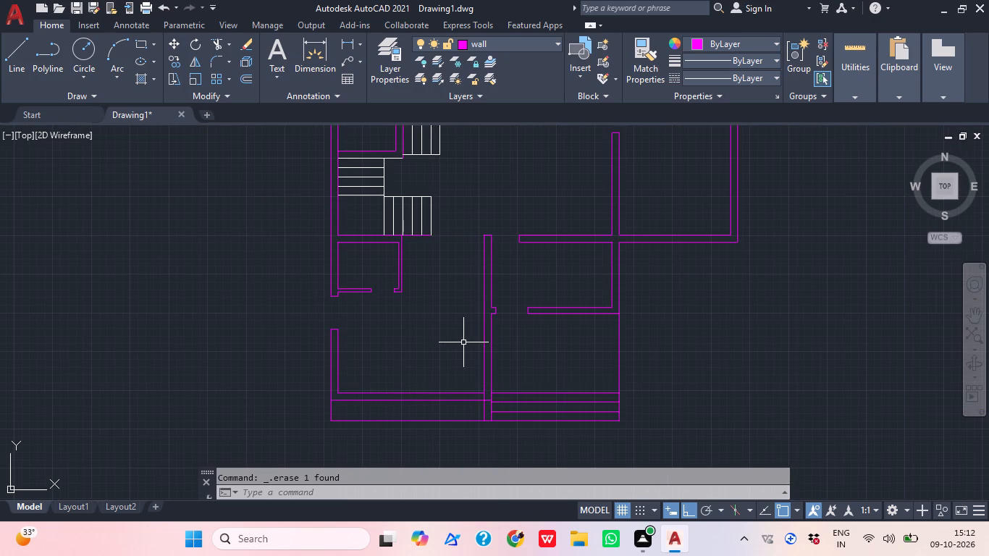
{"action": "middle_click_drag", "start_coordinate": [433, 376], "coordinate": [378, 400]}
{"action": "scroll", "coordinate": [479, 258], "scroll_direction": "down", "scroll_amount": 1}
{"action": "middle_click_drag", "start_coordinate": [471, 269], "coordinate": [227, 554]}
{"action": "middle_click_drag", "start_coordinate": [321, 316], "coordinate": [524, 156]}
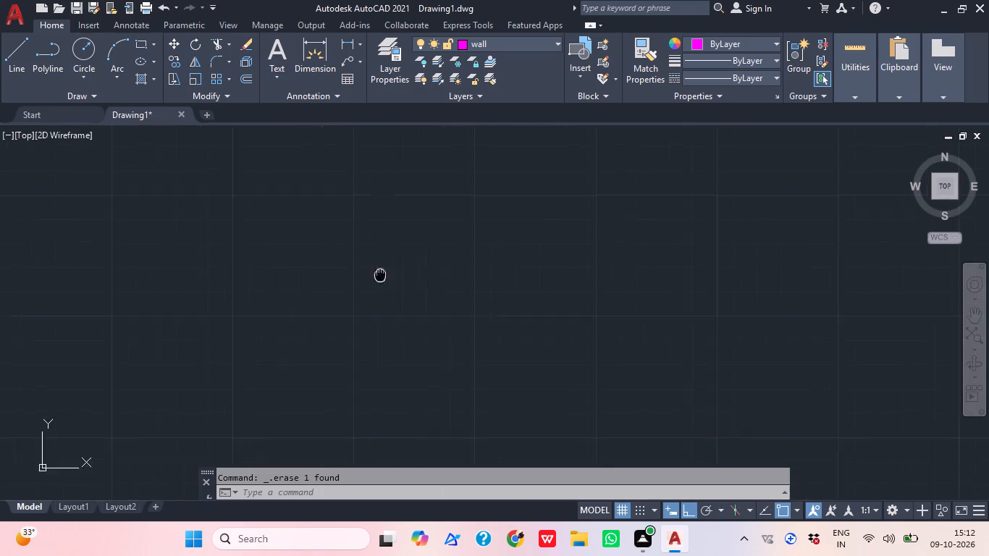
{"action": "middle_click_drag", "start_coordinate": [524, 156], "coordinate": [564, 119]}
{"action": "middle_click_drag", "start_coordinate": [506, 293], "coordinate": [483, 185]}
{"action": "middle_click_drag", "start_coordinate": [471, 308], "coordinate": [481, 228]}
{"action": "middle_click_drag", "start_coordinate": [428, 268], "coordinate": [445, 274]}
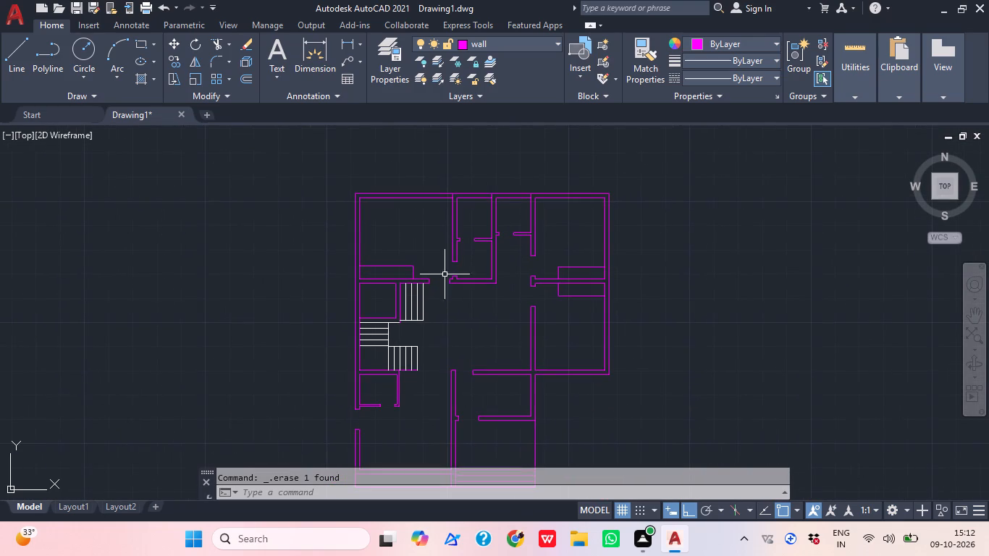
{"action": "left_click", "coordinate": [518, 34]}
{"action": "left_click", "coordinate": [518, 37]}
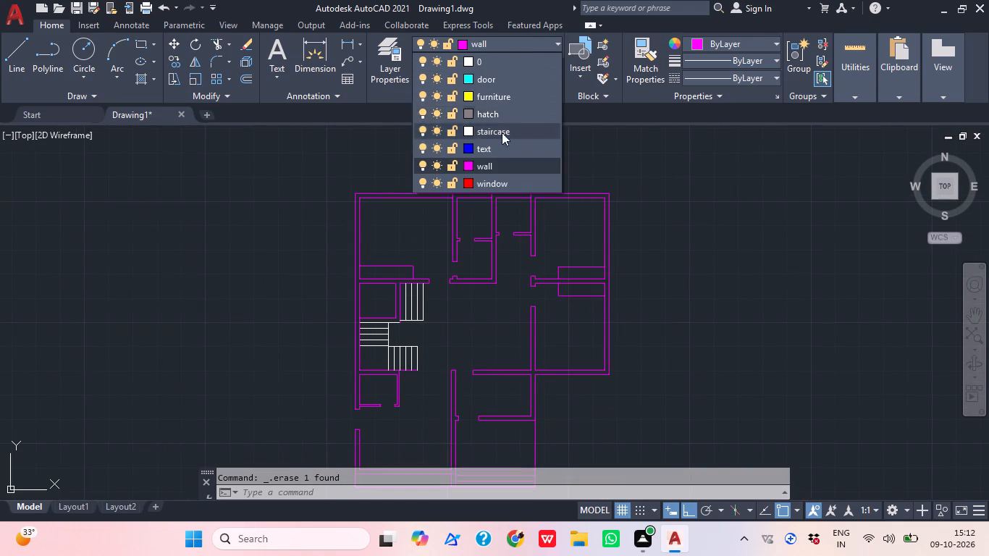
{"action": "left_click", "coordinate": [488, 72]}
Insert the Door - Metric block from the recent blocks in the empty space beside the plan's lower right.
{"action": "middle_click_drag", "start_coordinate": [745, 203], "coordinate": [667, 196]}
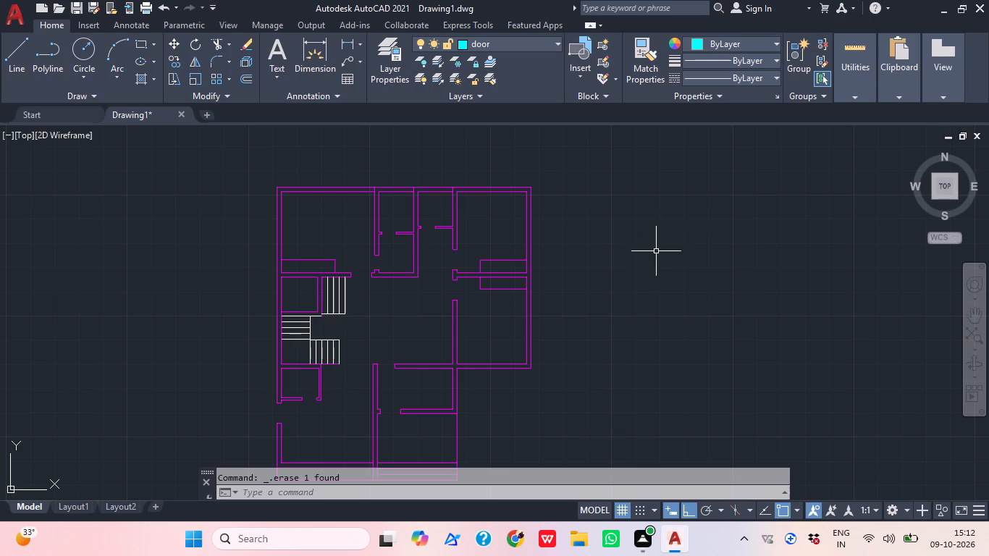
{"action": "key", "text": "i"}
{"action": "key", "text": "space"}
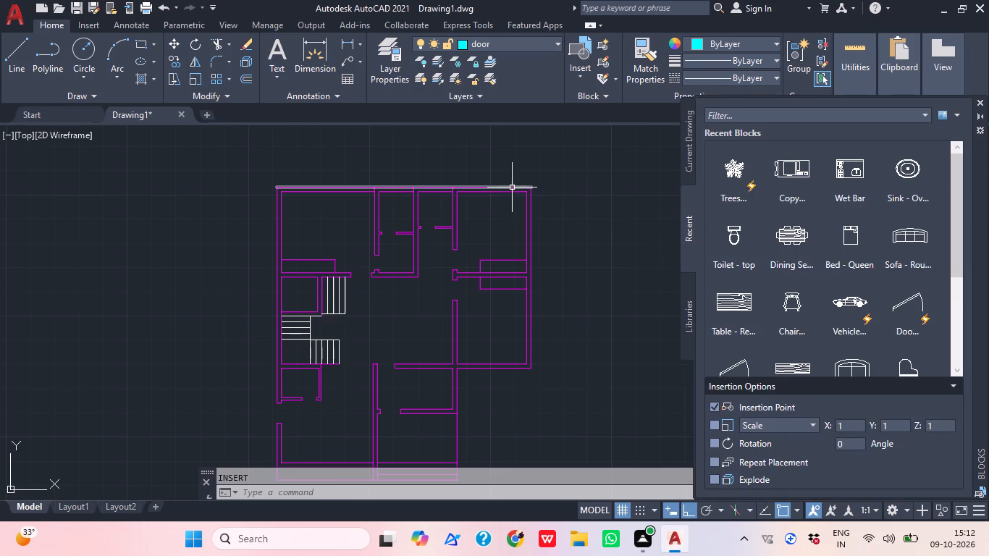
{"action": "scroll", "coordinate": [801, 219], "scroll_direction": "down", "scroll_amount": 2}
{"action": "left_click_drag", "start_coordinate": [902, 228], "coordinate": [552, 389]}
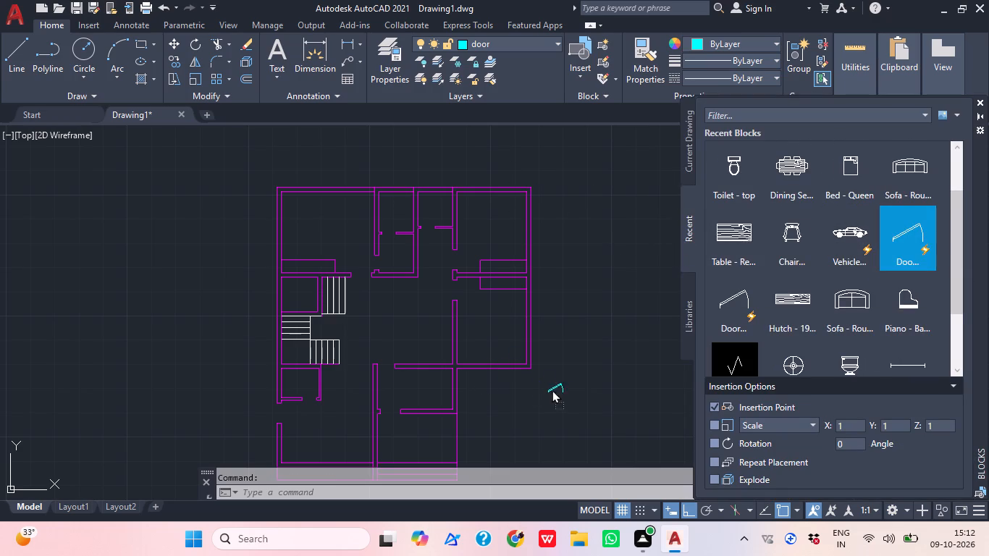
{"action": "left_click_drag", "start_coordinate": [552, 389], "coordinate": [561, 391]}
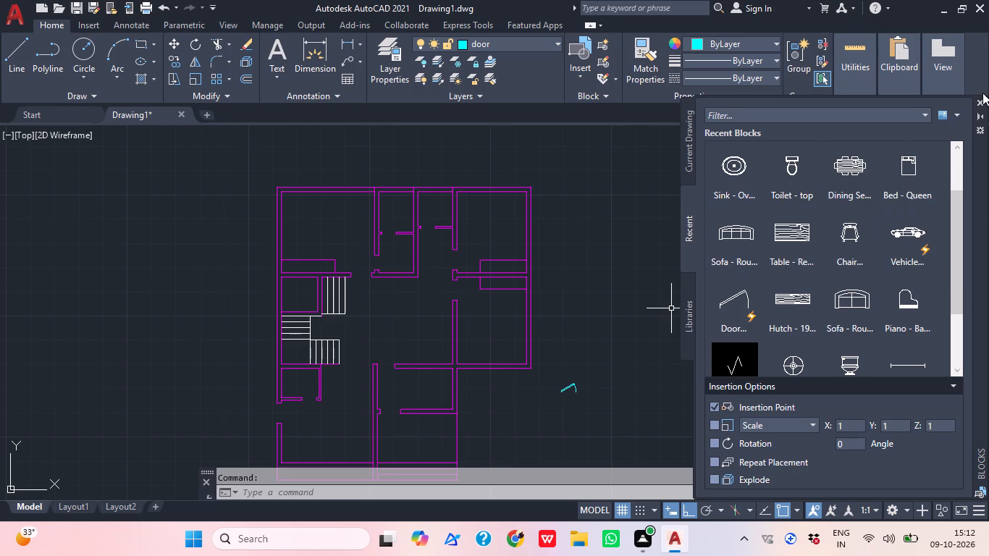
{"action": "left_click", "coordinate": [981, 101]}
Set the opening angle of the door block beside the plan to Open 90º.
{"action": "scroll", "coordinate": [572, 412], "scroll_direction": "up", "scroll_amount": 3}
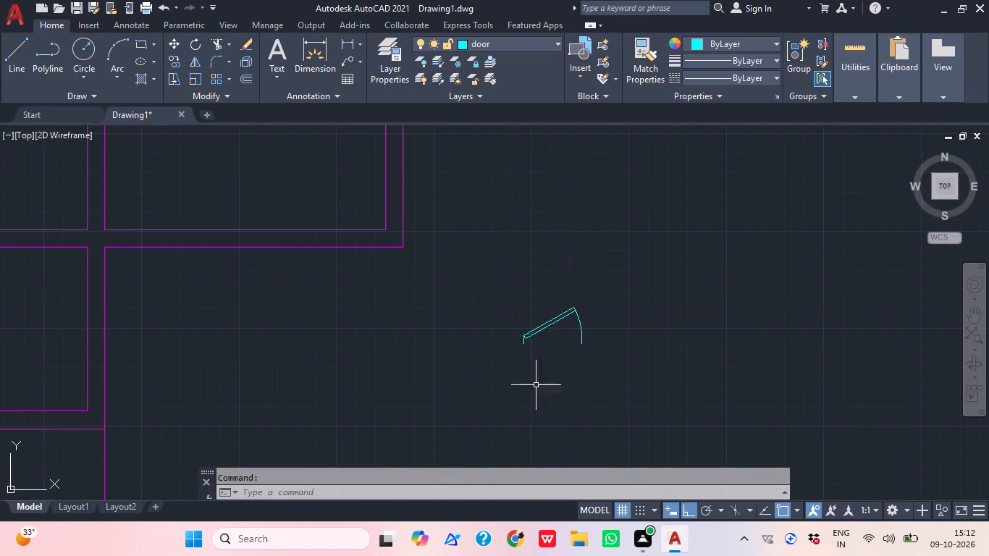
{"action": "left_click_drag", "start_coordinate": [528, 363], "coordinate": [524, 356]}
{"action": "left_click", "coordinate": [514, 342]}
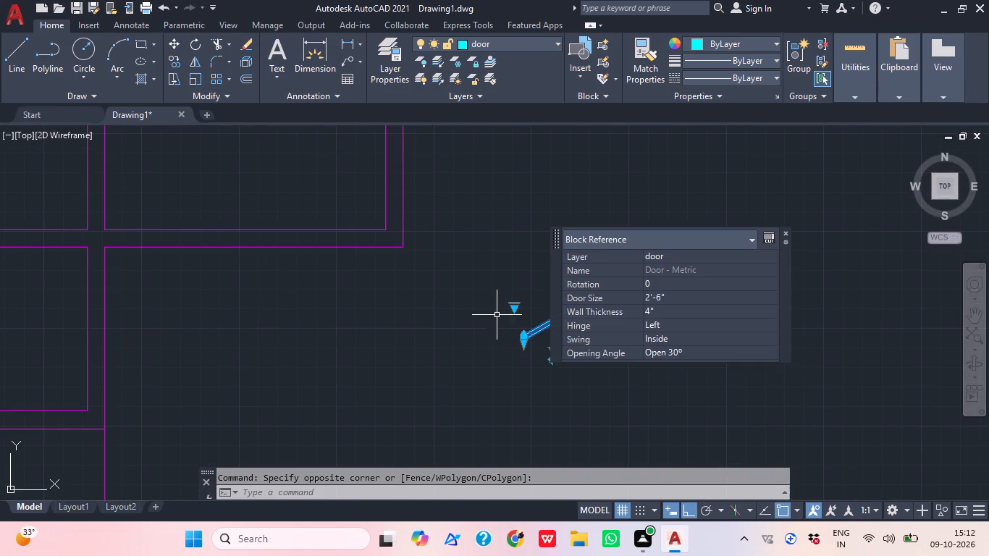
{"action": "left_click", "coordinate": [514, 306]}
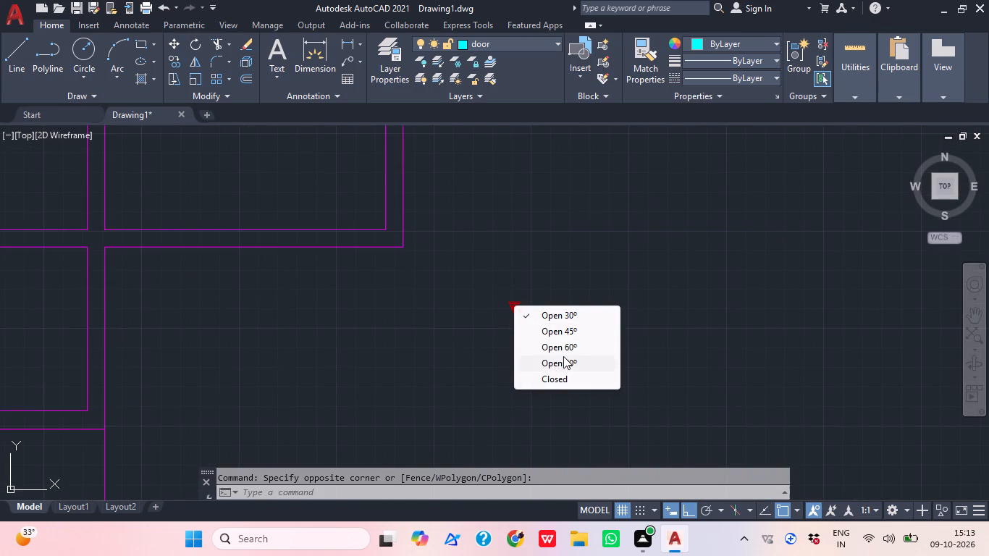
{"action": "left_click", "coordinate": [563, 356]}
{"action": "key", "text": "Escape"}
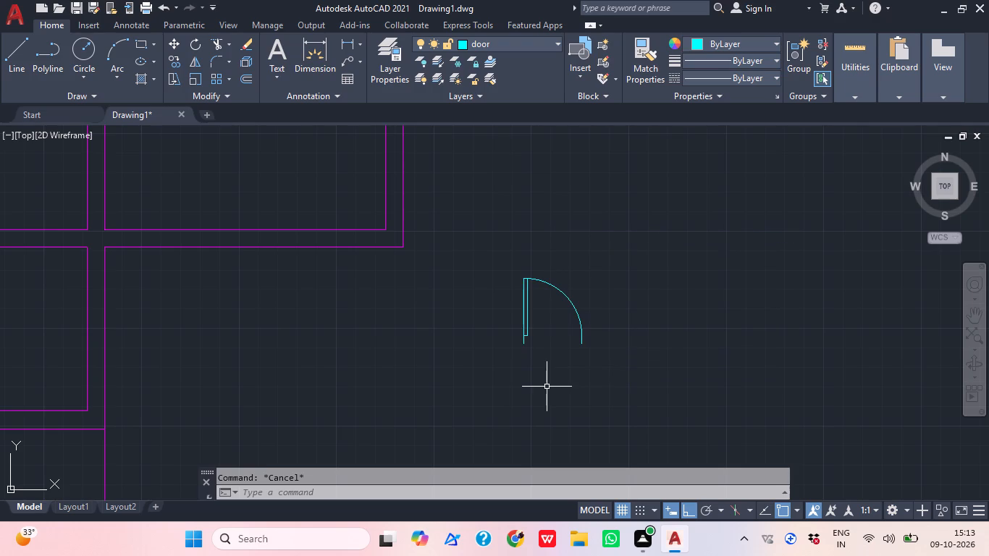
Scale the door block from its lower hinge corner by reference across its opening width to a new length of 2'6".
{"action": "left_click", "coordinate": [573, 384]}
{"action": "left_click", "coordinate": [454, 306]}
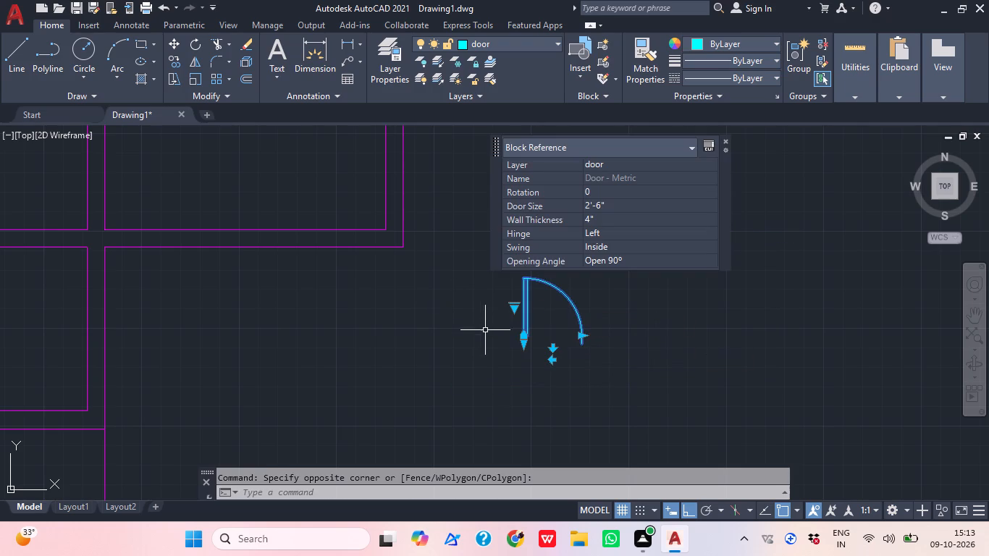
{"action": "type", "text": "sc"}
{"action": "key", "text": "space"}
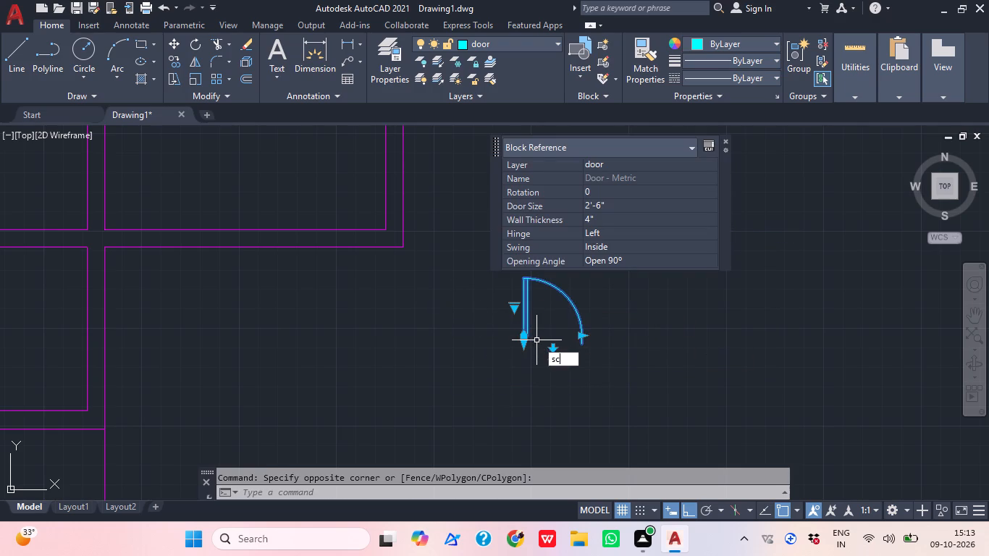
{"action": "left_click", "coordinate": [521, 343]}
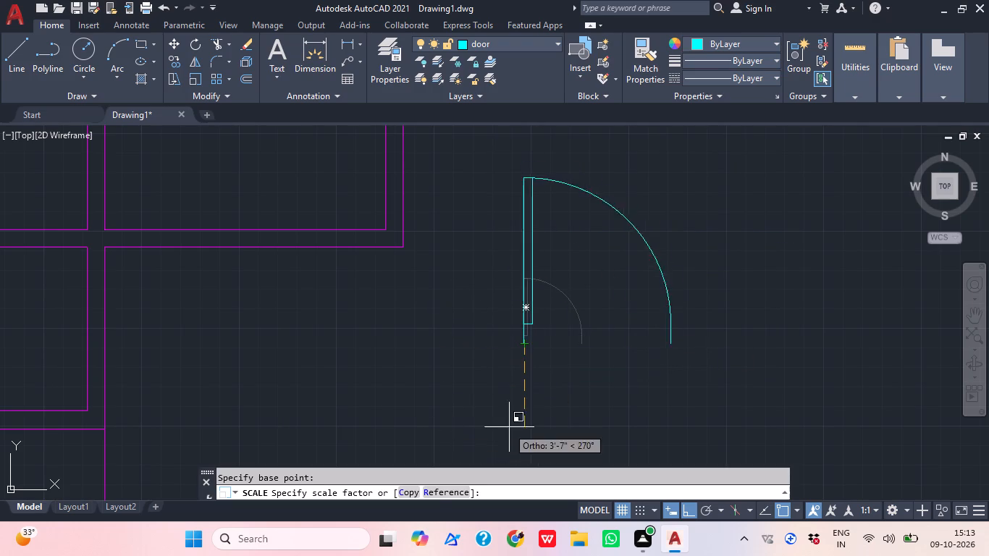
{"action": "left_click", "coordinate": [434, 489]}
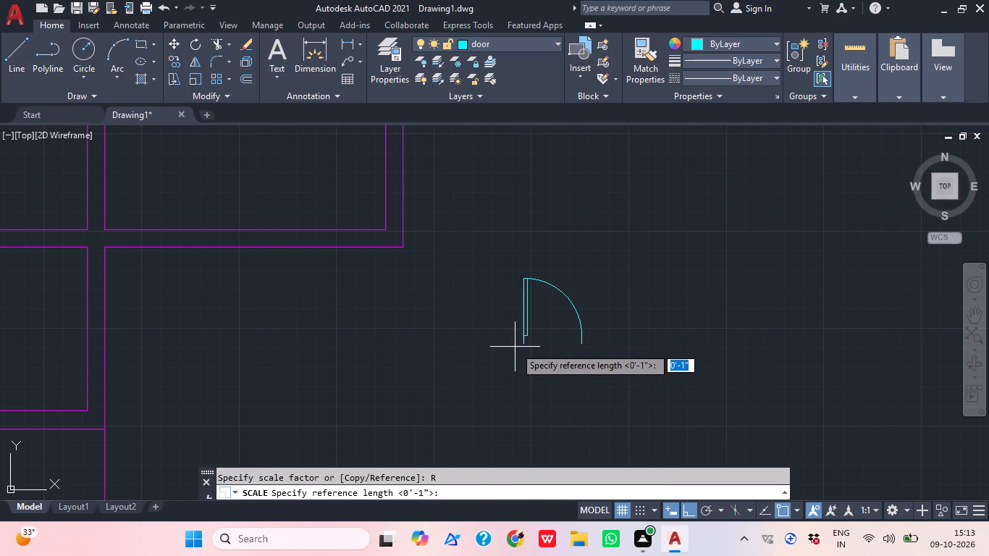
{"action": "left_click", "coordinate": [521, 349]}
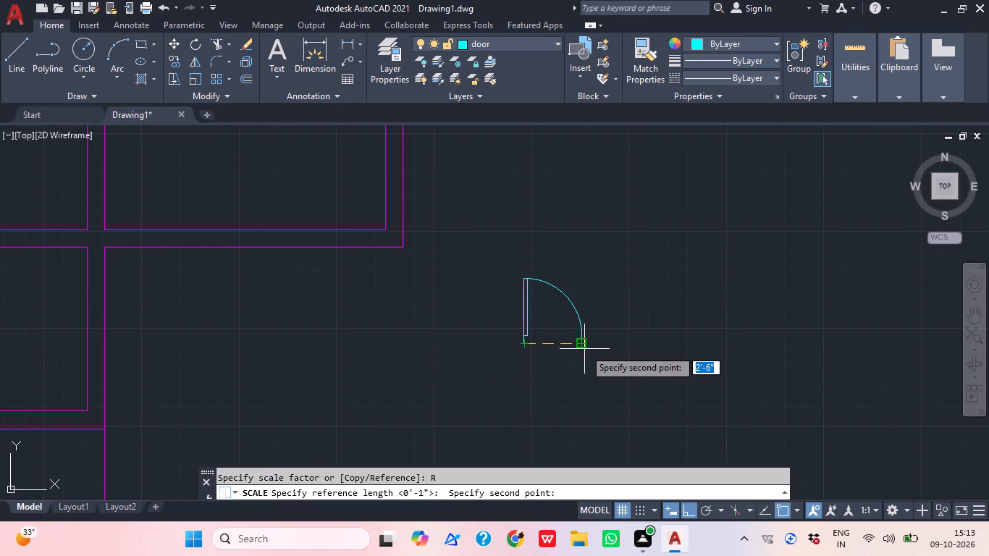
{"action": "left_click", "coordinate": [584, 350]}
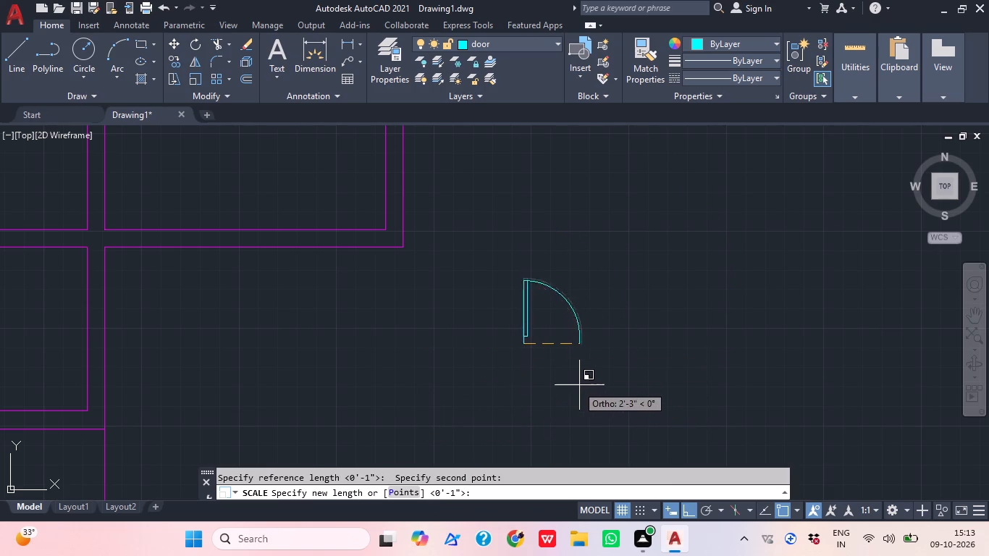
{"action": "type", "text": "2'"}
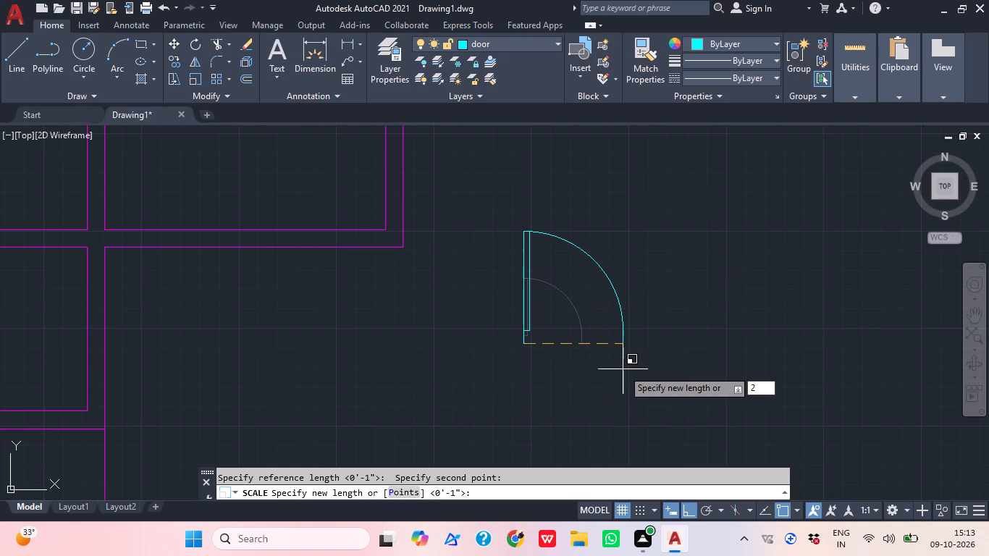
{"action": "key", "text": "6"}
{"action": "key", "text": "shift+quotedbl"}
{"action": "key", "text": "Return"}
Copy the door block horizontally into the empty space just right of the original.
{"action": "left_click_drag", "start_coordinate": [585, 368], "coordinate": [563, 366]}
{"action": "left_click", "coordinate": [412, 307]}
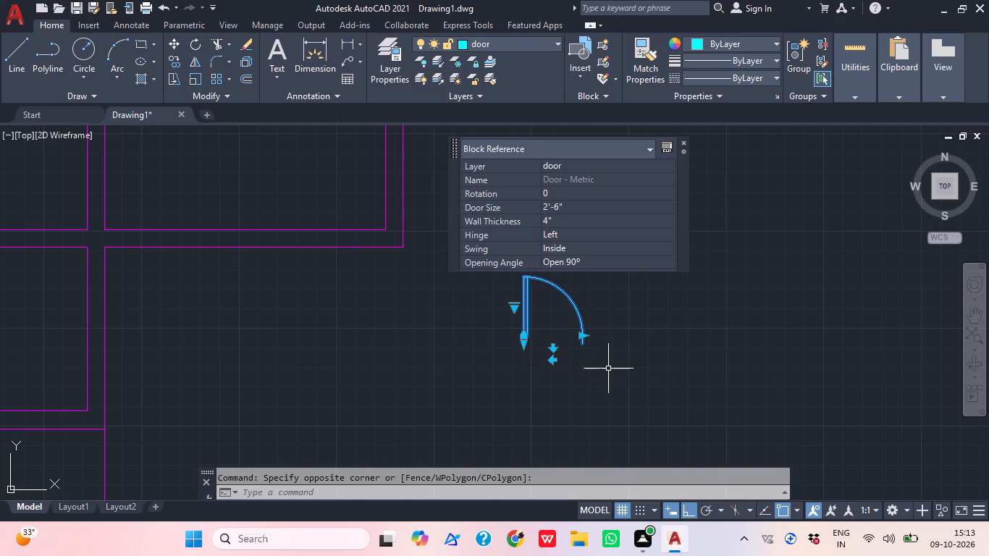
{"action": "type", "text": "co"}
{"action": "key", "text": "space"}
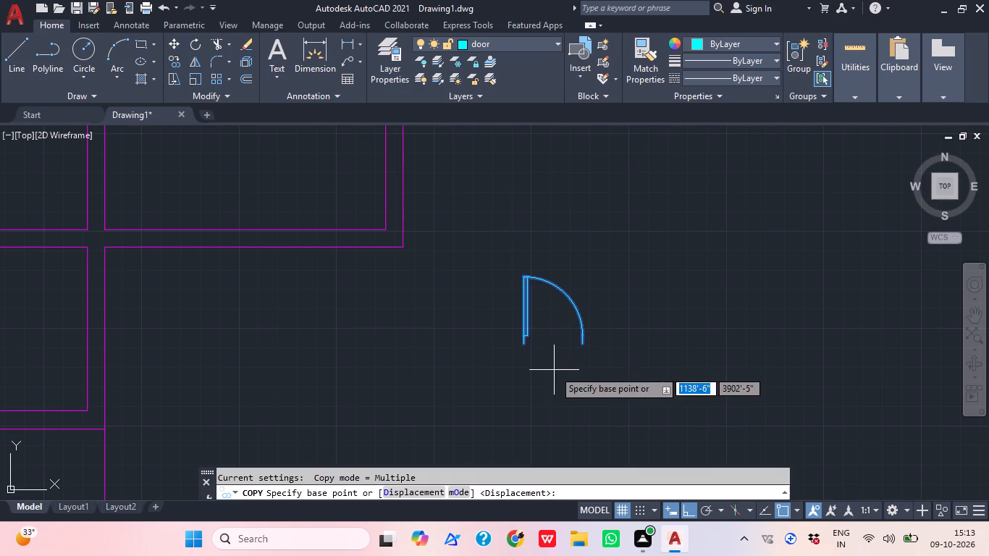
{"action": "left_click", "coordinate": [519, 342]}
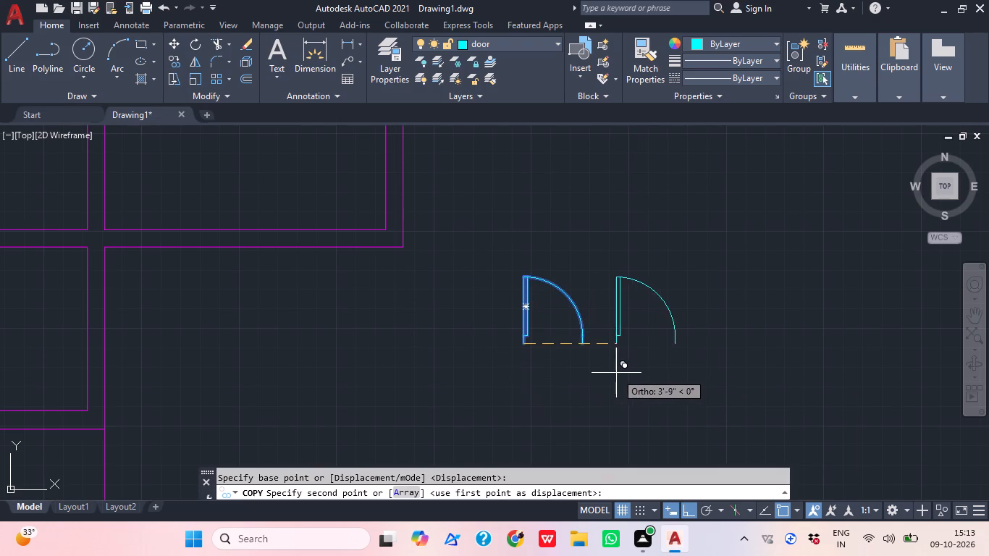
{"action": "left_click", "coordinate": [636, 370]}
{"action": "key", "text": "Escape"}
Scale the copied door from its lower hinge corner by reference across its opening width to a new length of 3'6".
{"action": "left_click_drag", "start_coordinate": [726, 350], "coordinate": [704, 349]}
{"action": "left_click", "coordinate": [626, 329]}
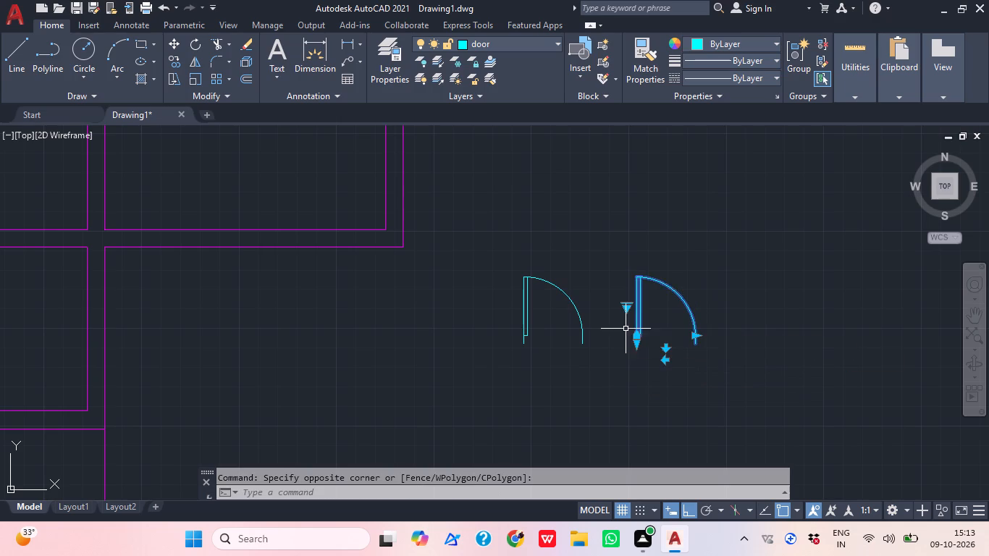
{"action": "type", "text": "sc"}
{"action": "key", "text": "space"}
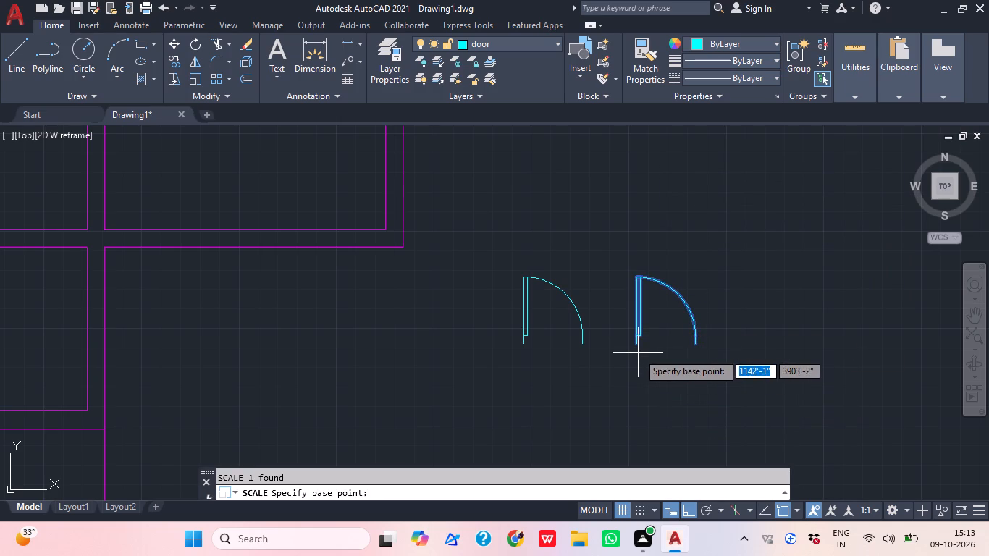
{"action": "left_click", "coordinate": [635, 343]}
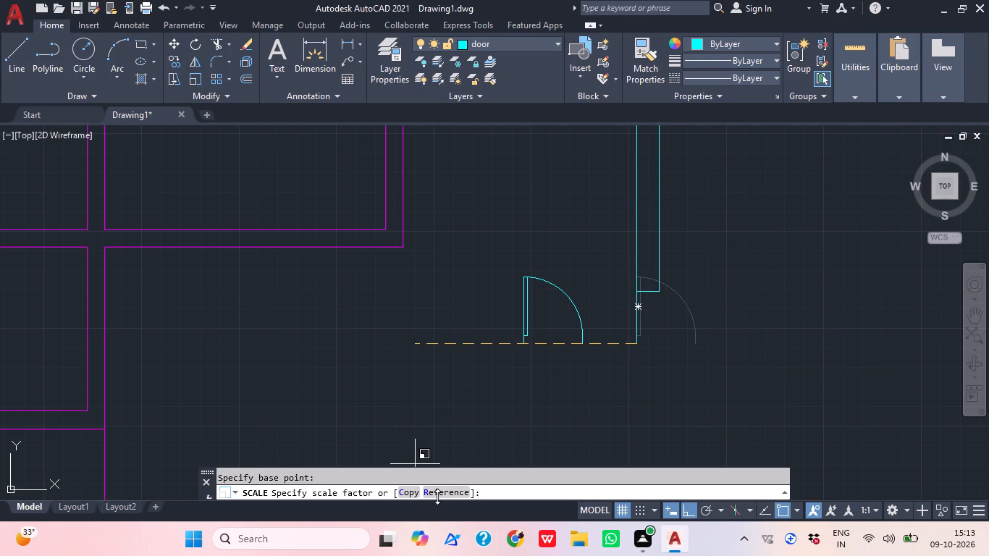
{"action": "left_click", "coordinate": [437, 489]}
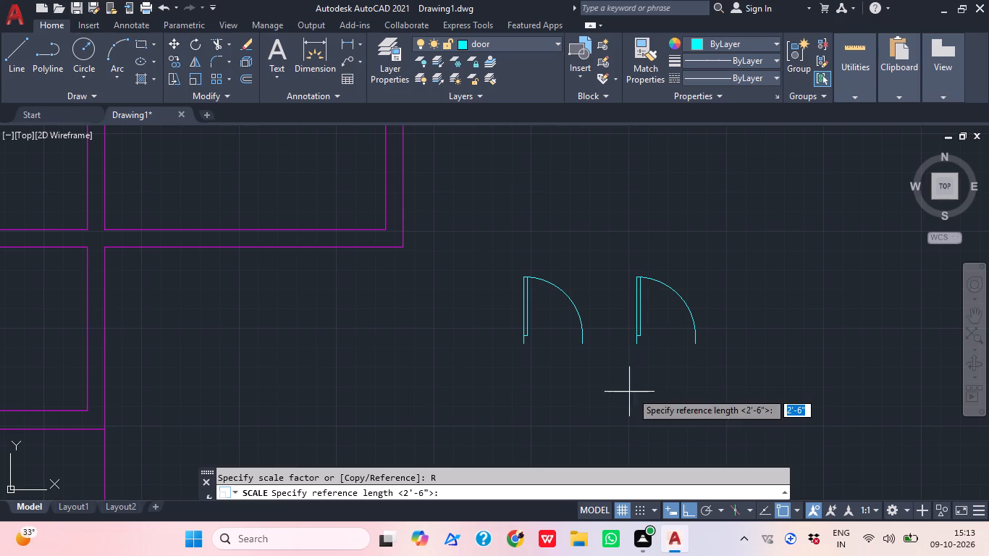
{"action": "left_click", "coordinate": [641, 342]}
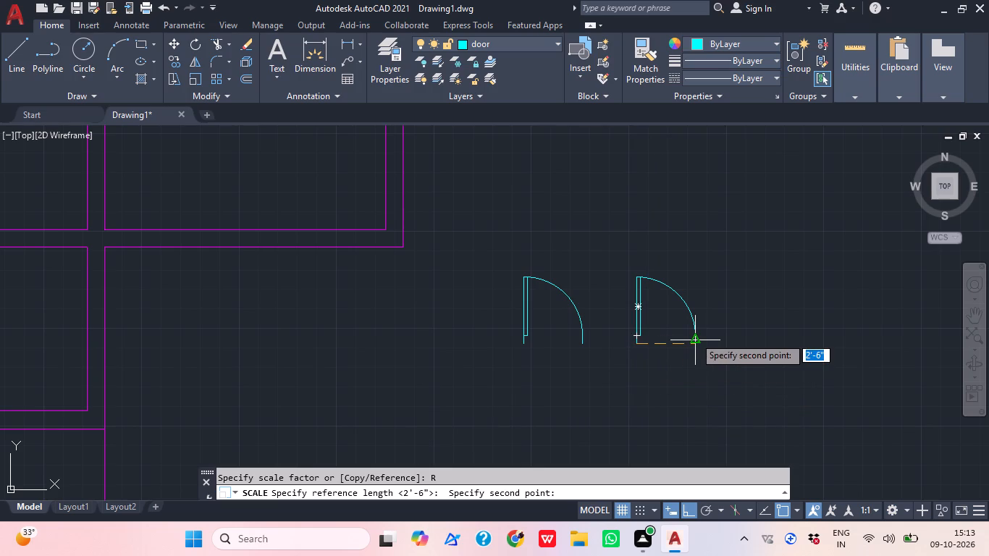
{"action": "left_click", "coordinate": [697, 343]}
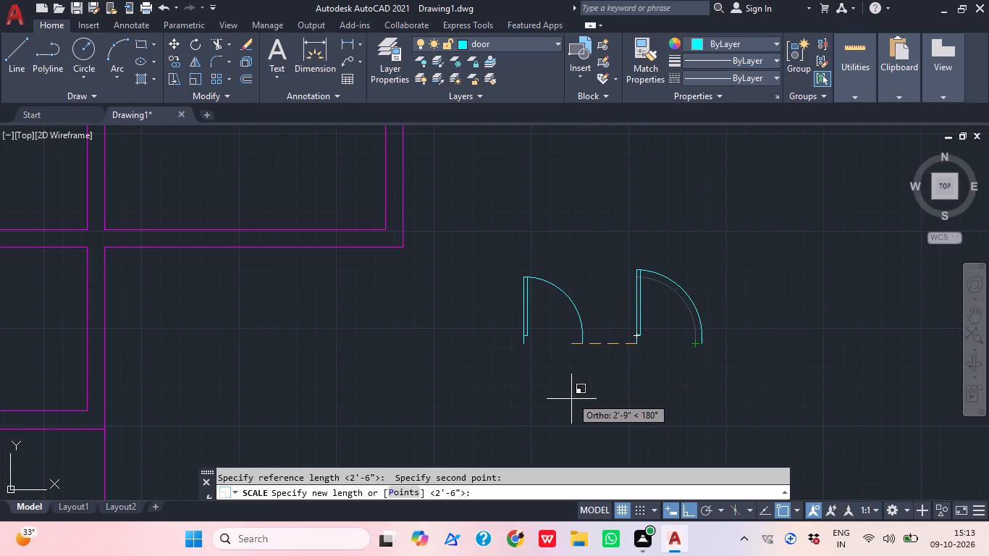
{"action": "key", "text": "3"}
{"action": "key", "text": "apostrophe"}
{"action": "type", "text": "6\""}
{"action": "key", "text": "Return"}
With Ortho off, copy the 2'6" door by its lower hinge corner into the doorways of the two small rooms along the plan's top.
{"action": "left_click", "coordinate": [609, 365]}
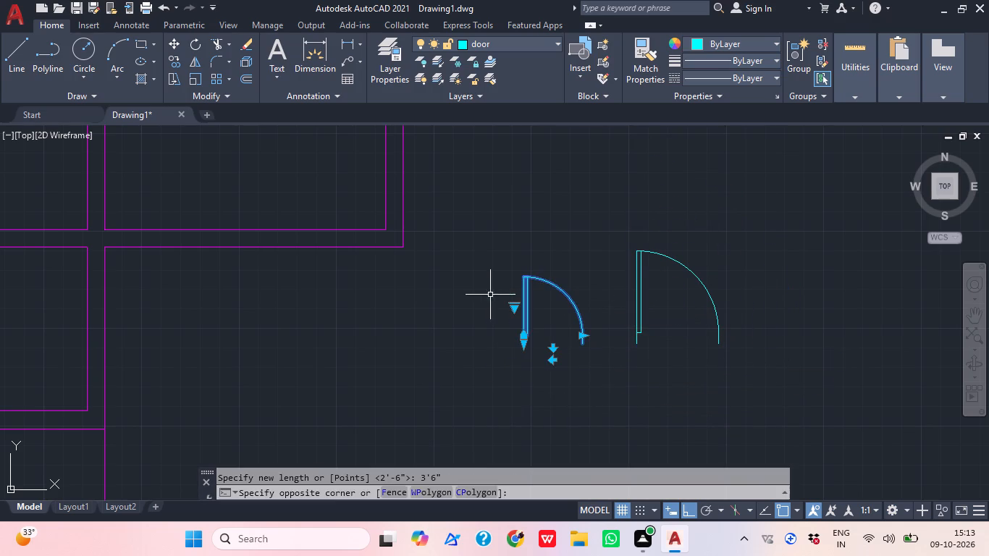
{"action": "left_click", "coordinate": [490, 295]}
{"action": "type", "text": "co"}
{"action": "key", "text": "space"}
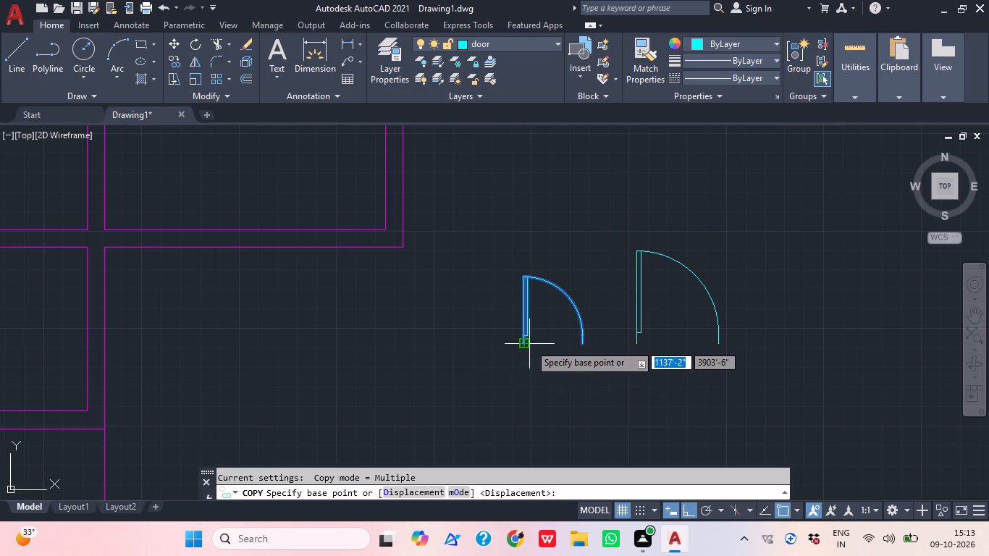
{"action": "left_click", "coordinate": [529, 344]}
{"action": "scroll", "coordinate": [617, 326], "scroll_direction": "down", "scroll_amount": 3}
{"action": "middle_click_drag", "start_coordinate": [621, 338], "coordinate": [534, 387]}
{"action": "middle_click_drag", "start_coordinate": [450, 376], "coordinate": [641, 392]}
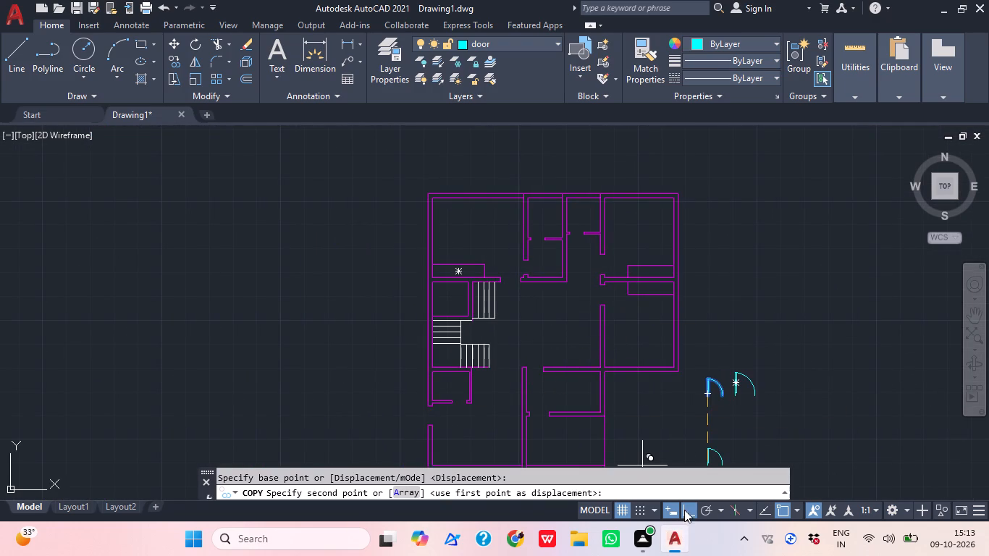
{"action": "left_click", "coordinate": [686, 508]}
{"action": "scroll", "coordinate": [502, 271], "scroll_direction": "down", "scroll_amount": 2}
{"action": "scroll", "coordinate": [501, 269], "scroll_direction": "up", "scroll_amount": 6}
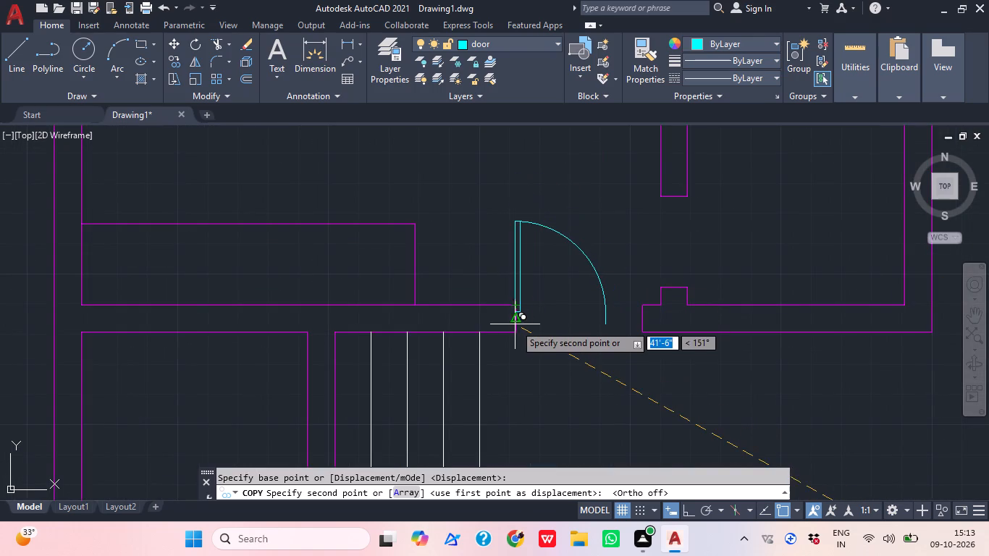
{"action": "middle_click_drag", "start_coordinate": [562, 296], "coordinate": [520, 319]}
{"action": "scroll", "coordinate": [572, 312], "scroll_direction": "down", "scroll_amount": 2}
{"action": "scroll", "coordinate": [584, 311], "scroll_direction": "up", "scroll_amount": 3}
{"action": "scroll", "coordinate": [588, 308], "scroll_direction": "down", "scroll_amount": 1}
{"action": "middle_click_drag", "start_coordinate": [597, 364], "coordinate": [459, 403]}
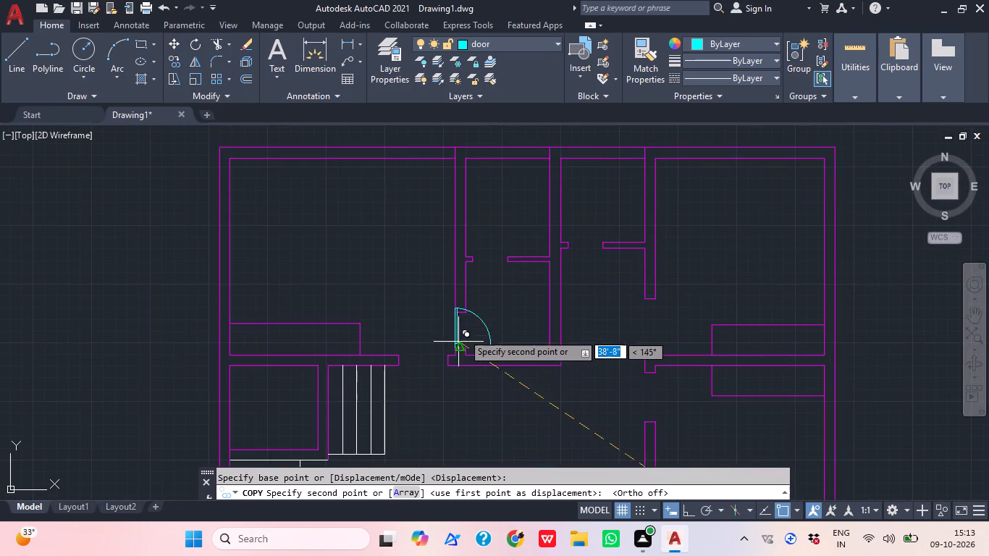
{"action": "scroll", "coordinate": [530, 245], "scroll_direction": "up", "scroll_amount": 3}
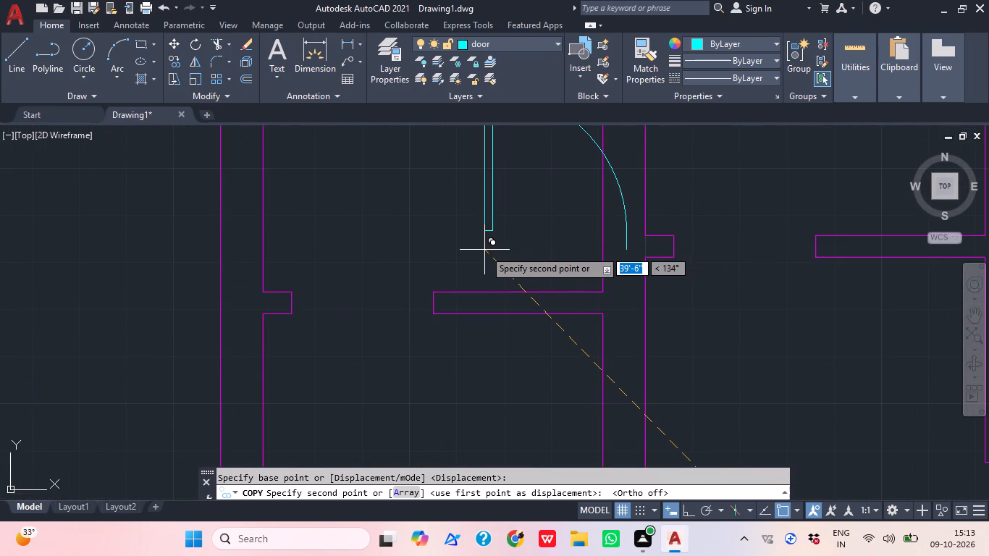
{"action": "scroll", "coordinate": [448, 265], "scroll_direction": "up", "scroll_amount": 2}
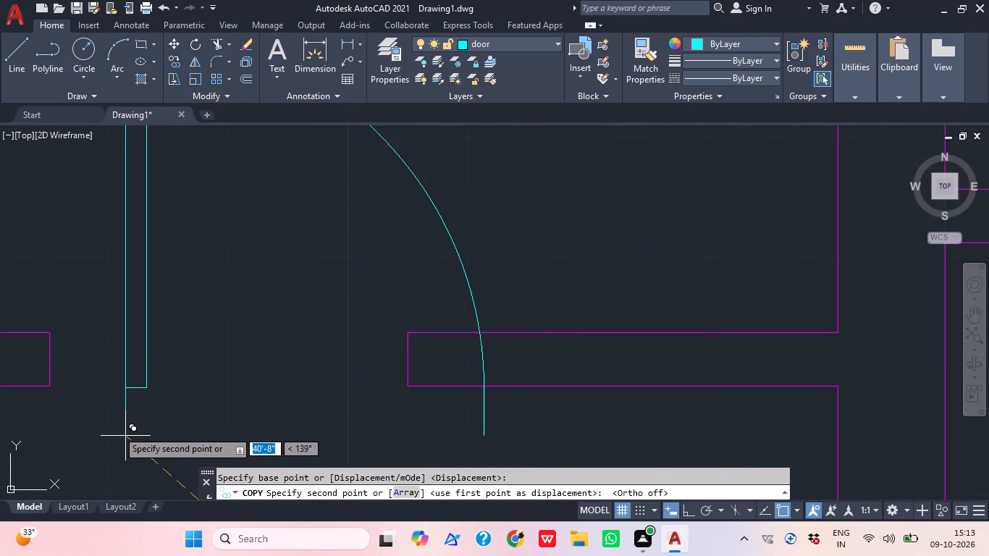
{"action": "left_click", "coordinate": [48, 388]}
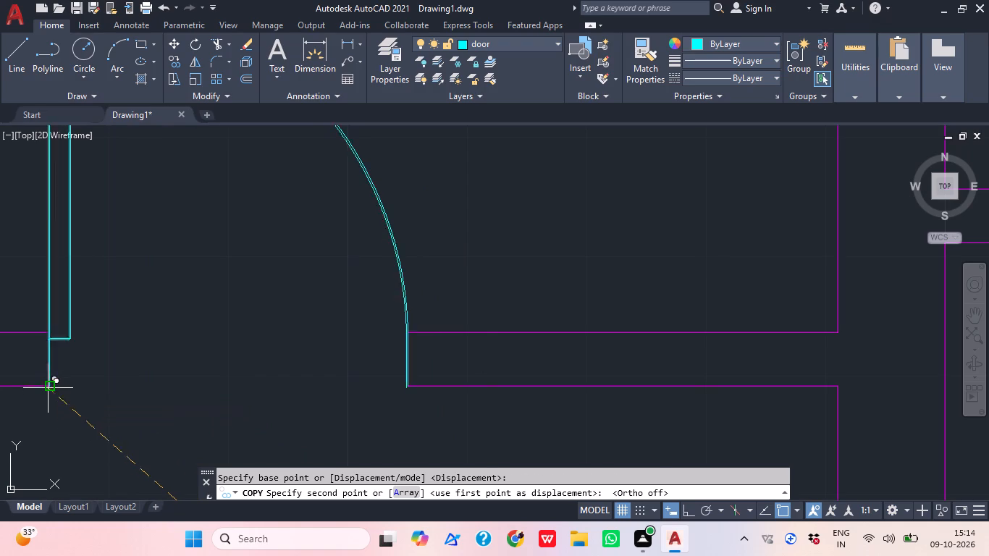
{"action": "scroll", "coordinate": [309, 316], "scroll_direction": "down", "scroll_amount": 2}
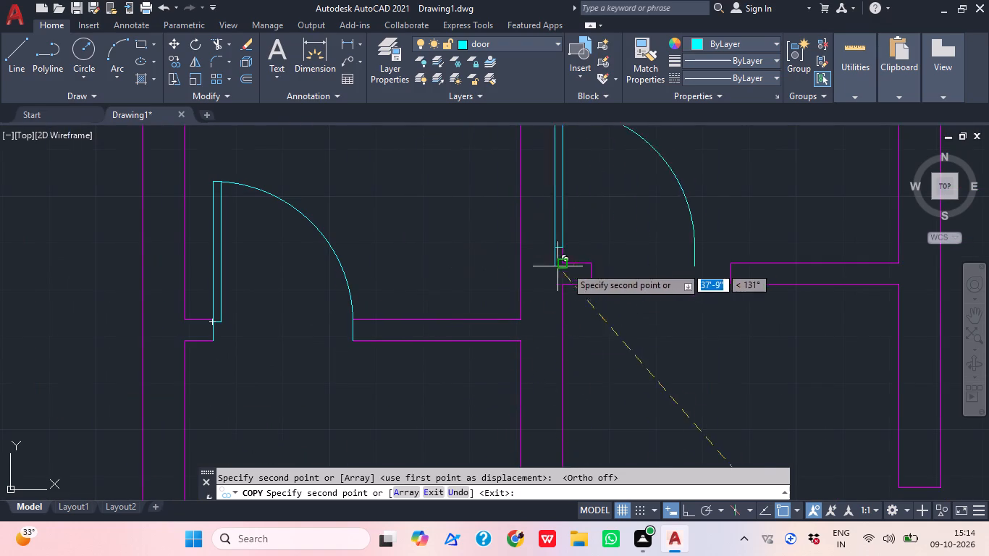
{"action": "left_click", "coordinate": [592, 287]}
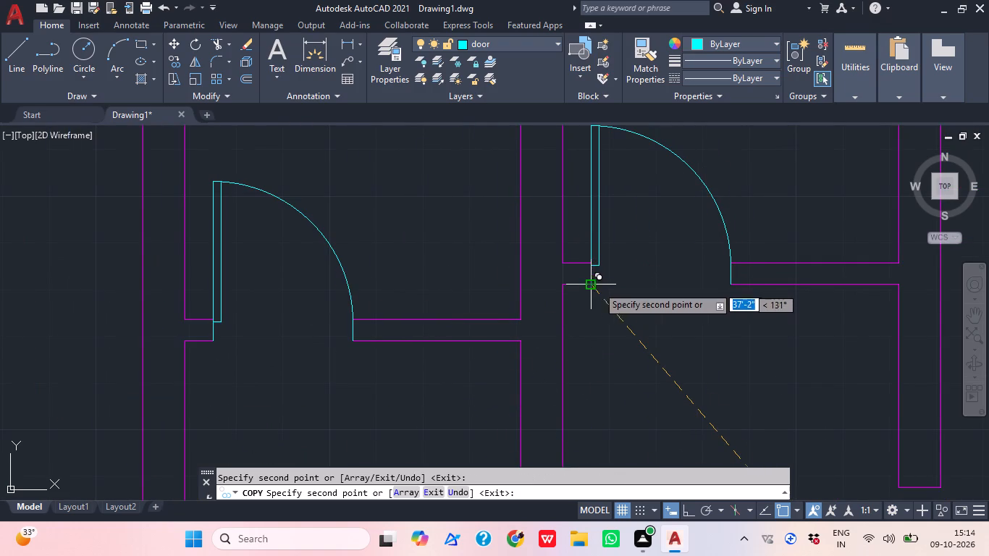
Place one more copy of the 2'6" door in the open space just below the doorway of the small room under the staircase.
{"action": "scroll", "coordinate": [678, 339], "scroll_direction": "down", "scroll_amount": 3}
{"action": "middle_click_drag", "start_coordinate": [669, 327], "coordinate": [608, 285]}
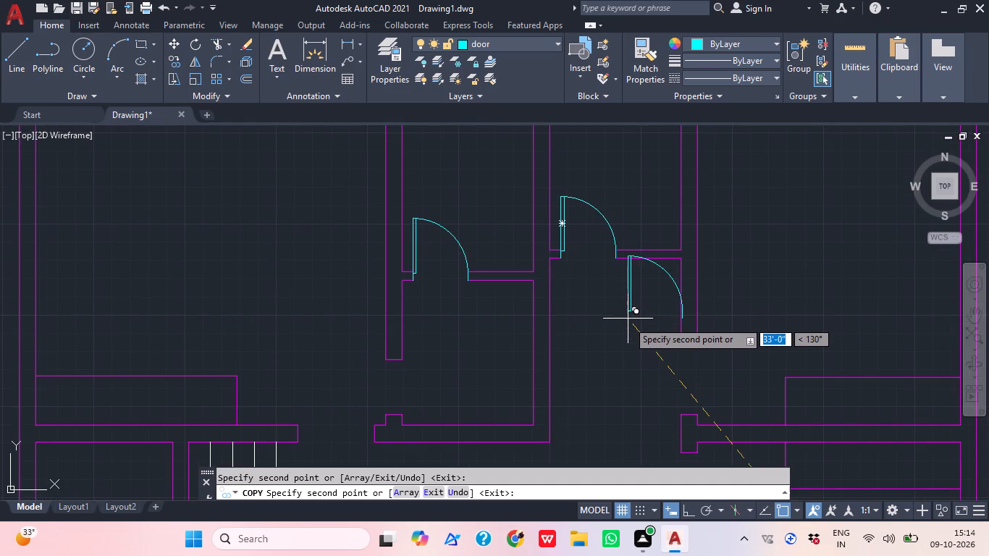
{"action": "middle_click_drag", "start_coordinate": [639, 358], "coordinate": [546, 313]}
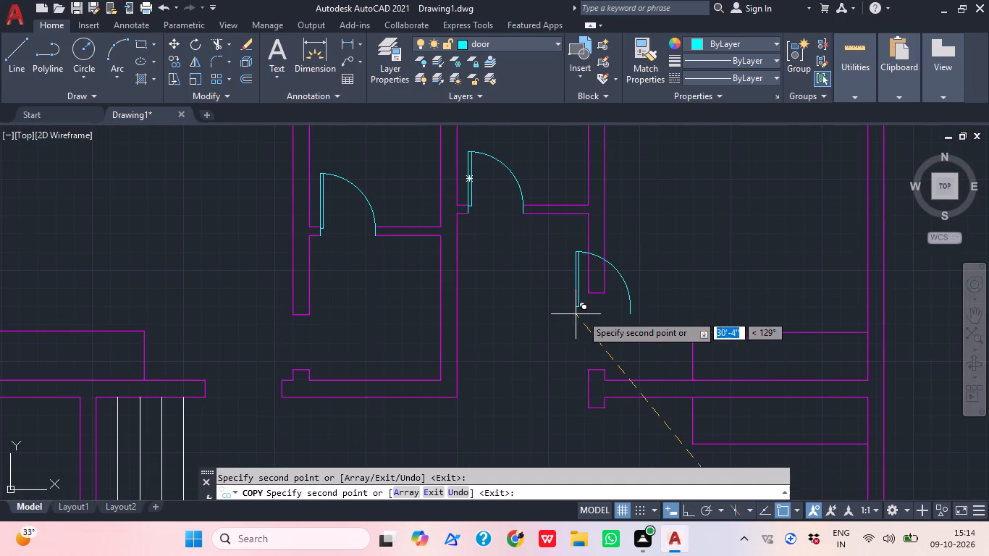
{"action": "middle_click_drag", "start_coordinate": [636, 366], "coordinate": [599, 343]}
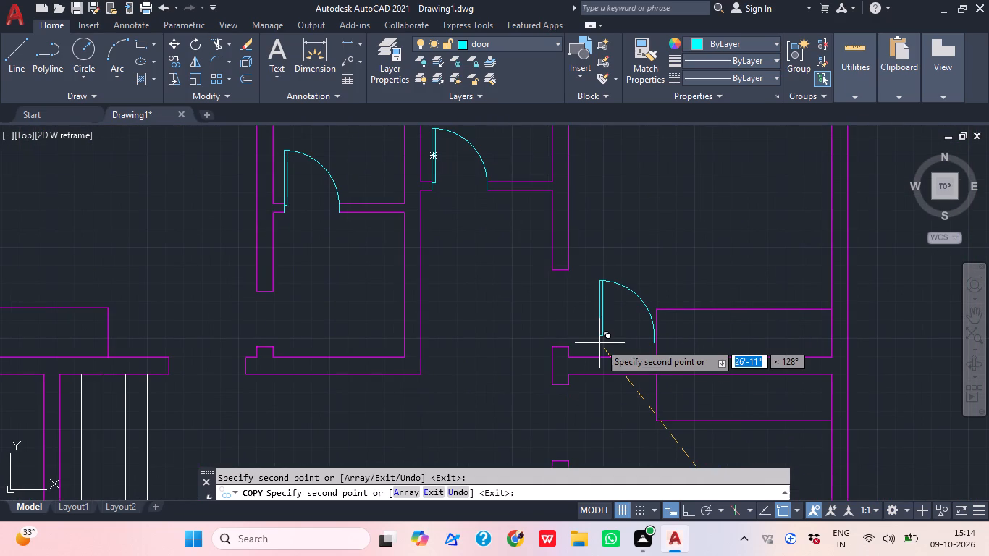
{"action": "middle_click_drag", "start_coordinate": [592, 366], "coordinate": [586, 340]}
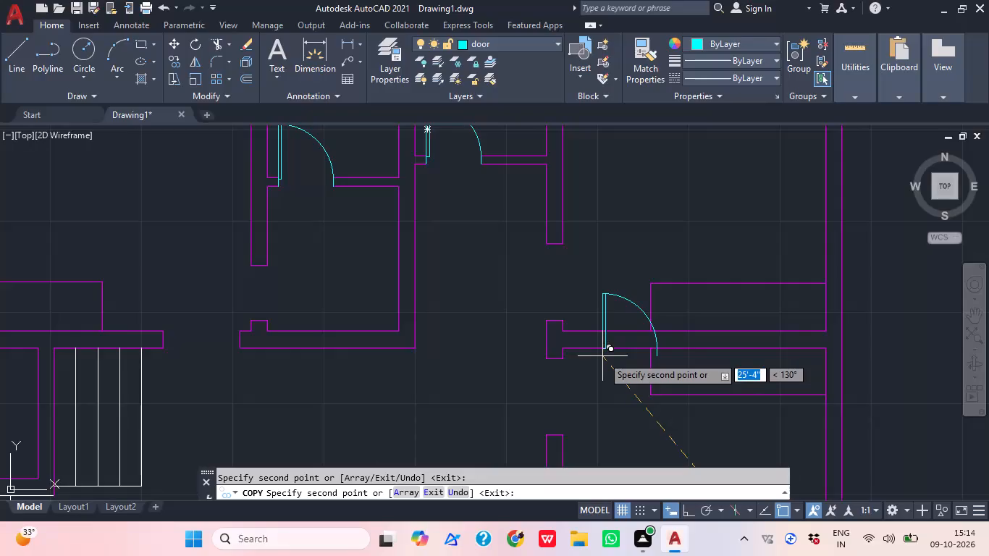
{"action": "middle_click_drag", "start_coordinate": [453, 409], "coordinate": [640, 278]}
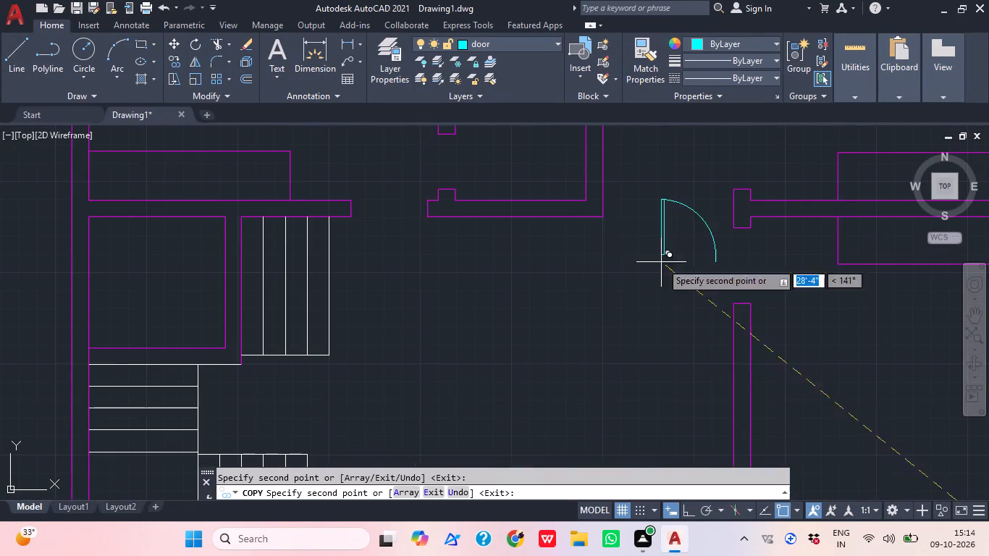
{"action": "scroll", "coordinate": [300, 427], "scroll_direction": "down", "scroll_amount": 1}
{"action": "middle_click_drag", "start_coordinate": [302, 426], "coordinate": [382, 271]}
{"action": "middle_click_drag", "start_coordinate": [353, 405], "coordinate": [415, 219]}
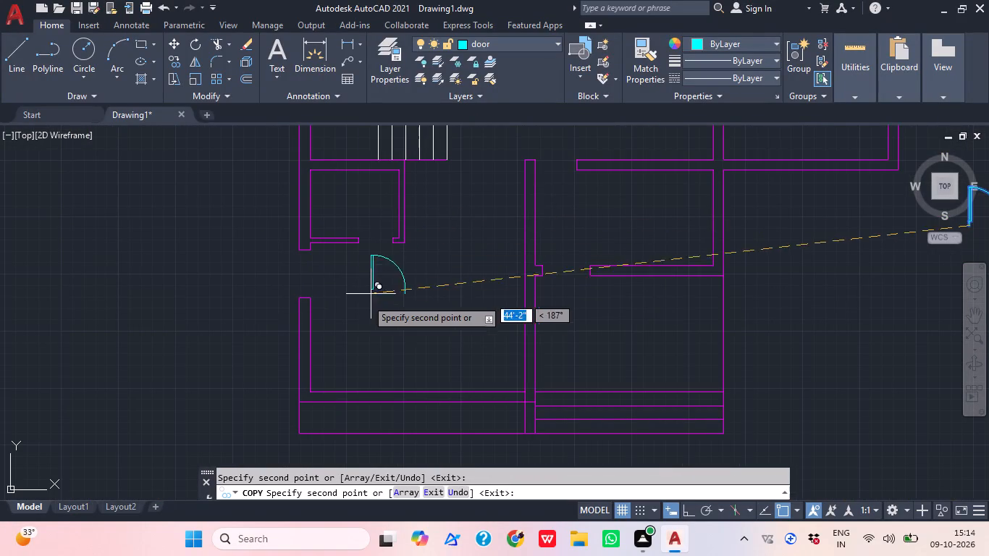
{"action": "left_click", "coordinate": [369, 295]}
{"action": "key", "text": "Escape"}
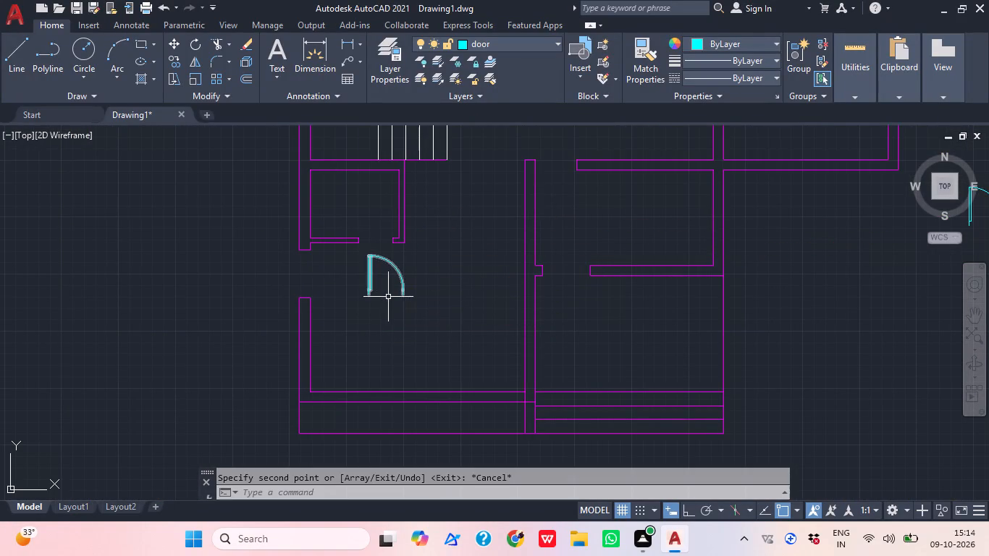
Mirror the new 2'6" door about a vertical line through its lower hinge corner, erasing the source door.
{"action": "left_click", "coordinate": [392, 303]}
{"action": "left_click", "coordinate": [354, 289]}
{"action": "key", "text": "m"}
{"action": "type", "text": "i"}
{"action": "key", "text": "space"}
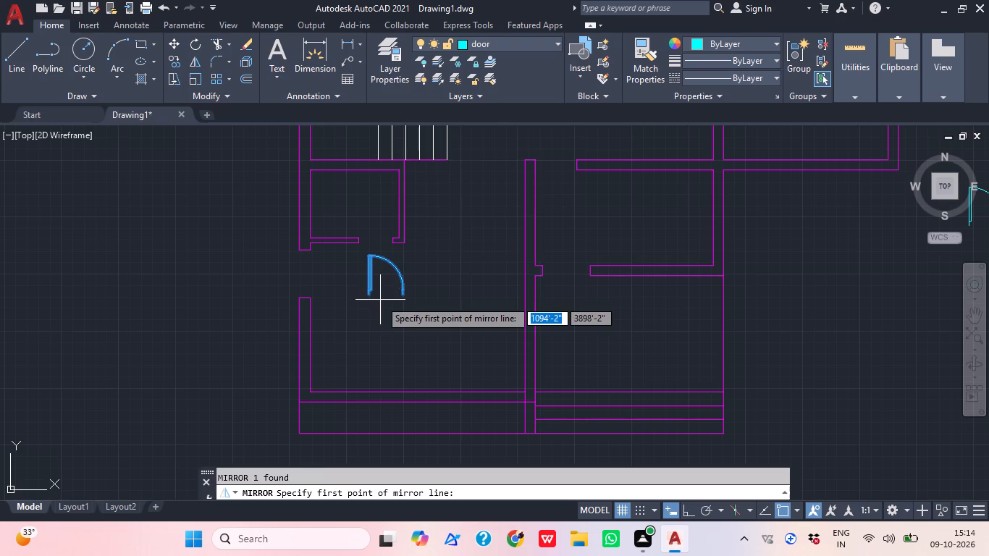
{"action": "scroll", "coordinate": [380, 300], "scroll_direction": "up", "scroll_amount": 1}
{"action": "left_click", "coordinate": [355, 291]}
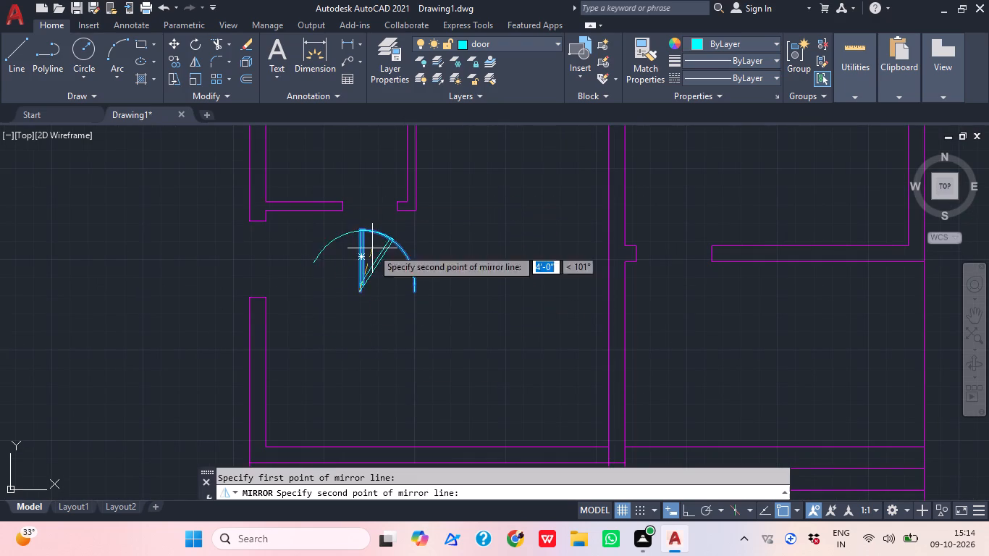
{"action": "left_click", "coordinate": [686, 508]}
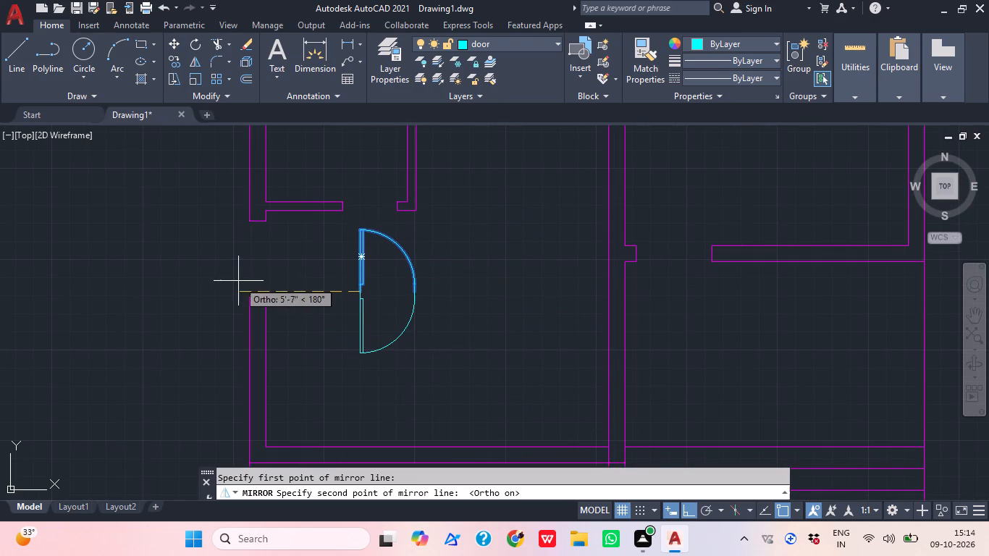
{"action": "left_click", "coordinate": [382, 169]}
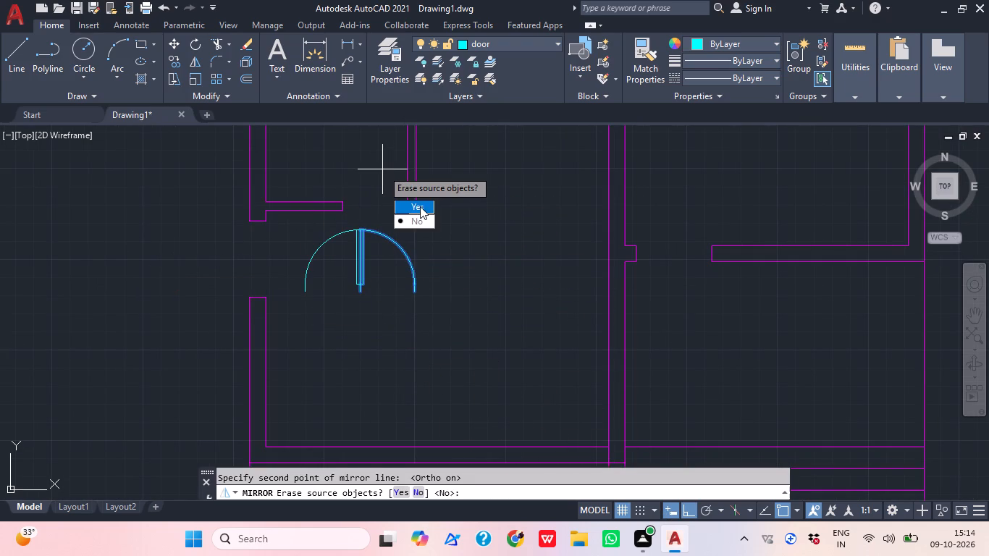
{"action": "left_click_drag", "start_coordinate": [420, 206], "coordinate": [382, 169]}
Move the mirrored 2'6" door by its lower hinge corner onto the right jamb of the doorway of the small room under the staircase.
{"action": "left_click", "coordinate": [362, 261]}
{"action": "left_click", "coordinate": [345, 259]}
{"action": "key", "text": "m"}
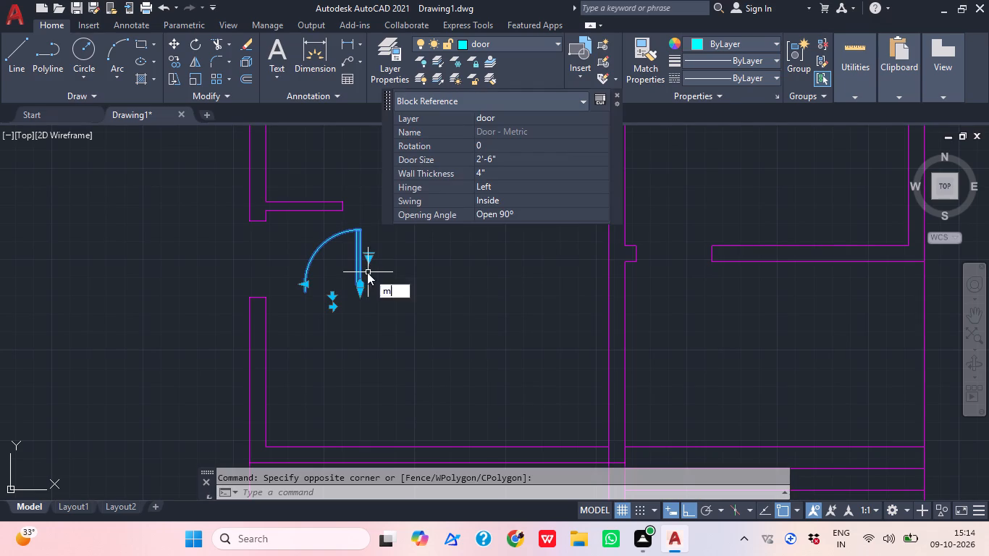
{"action": "key", "text": "space"}
{"action": "scroll", "coordinate": [357, 287], "scroll_direction": "up", "scroll_amount": 2}
{"action": "left_click", "coordinate": [357, 294]}
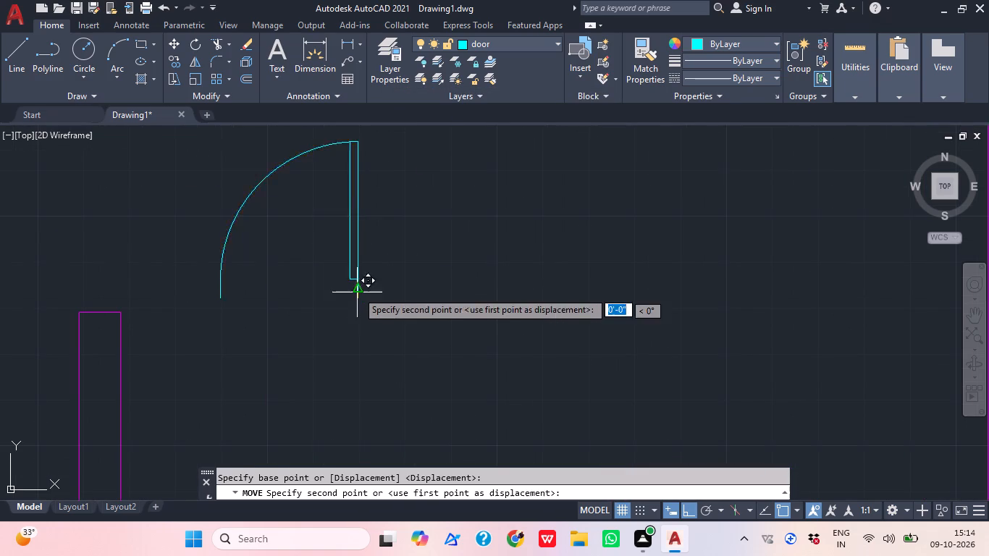
{"action": "middle_click_drag", "start_coordinate": [367, 267], "coordinate": [358, 372]}
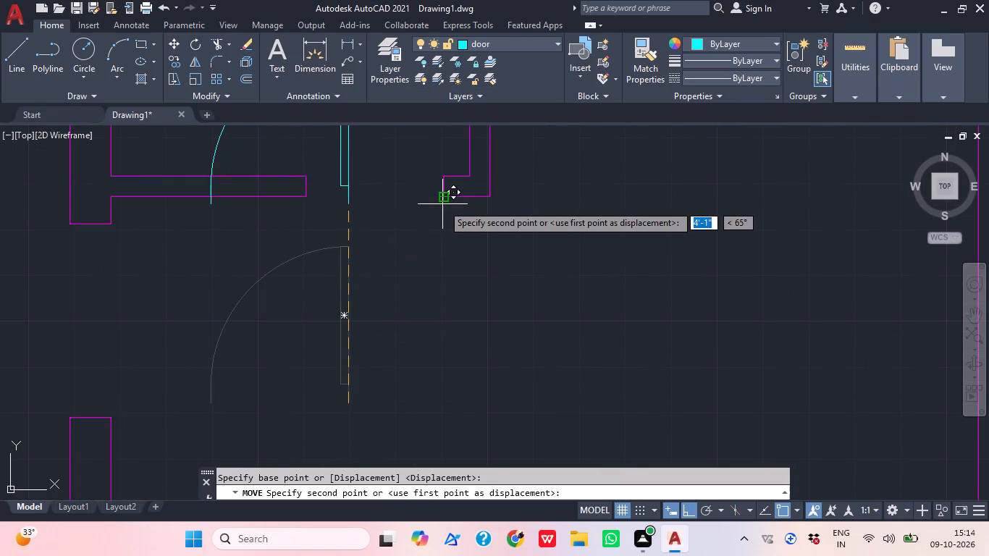
{"action": "left_click", "coordinate": [442, 204]}
Copy the 3'6" door by its lower hinge corner onto the left jamb of the doorway between the two lower-right rooms.
{"action": "scroll", "coordinate": [426, 266], "scroll_direction": "down", "scroll_amount": 2}
{"action": "middle_click_drag", "start_coordinate": [518, 317], "coordinate": [363, 316]}
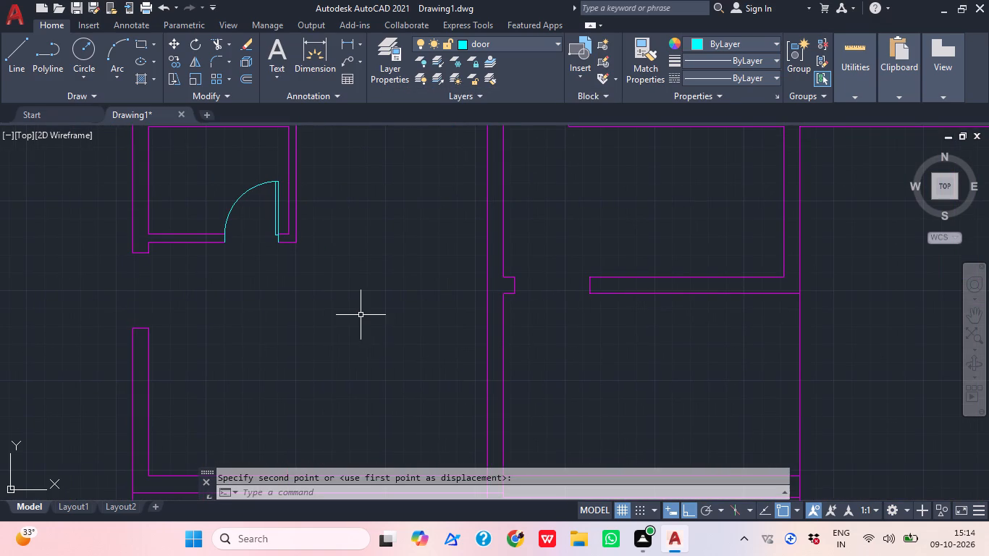
{"action": "scroll", "coordinate": [390, 265], "scroll_direction": "down", "scroll_amount": 2}
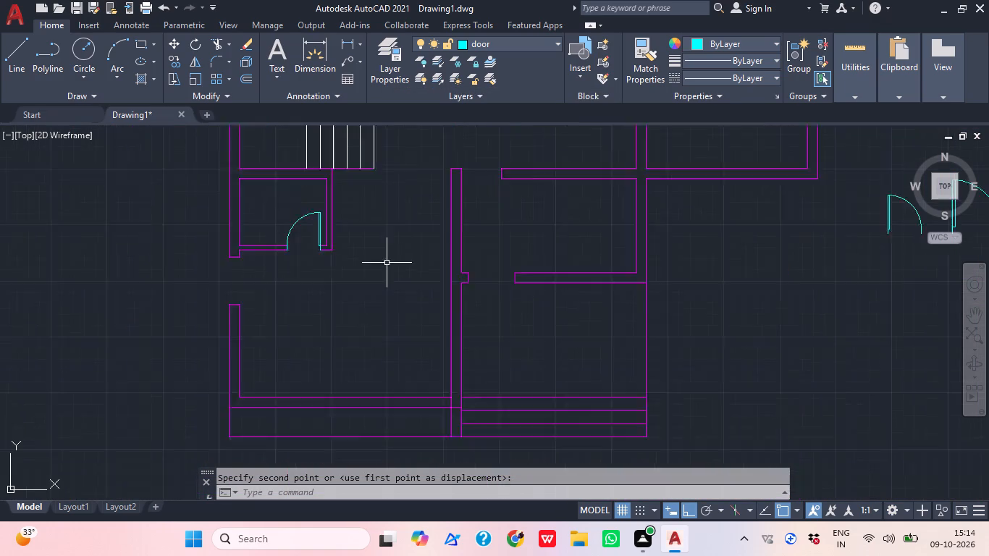
{"action": "scroll", "coordinate": [387, 263], "scroll_direction": "down", "scroll_amount": 1}
{"action": "middle_click_drag", "start_coordinate": [424, 260], "coordinate": [398, 273]}
{"action": "scroll", "coordinate": [544, 248], "scroll_direction": "up", "scroll_amount": 2}
{"action": "scroll", "coordinate": [638, 239], "scroll_direction": "down", "scroll_amount": 1}
{"action": "scroll", "coordinate": [638, 239], "scroll_direction": "up", "scroll_amount": 1}
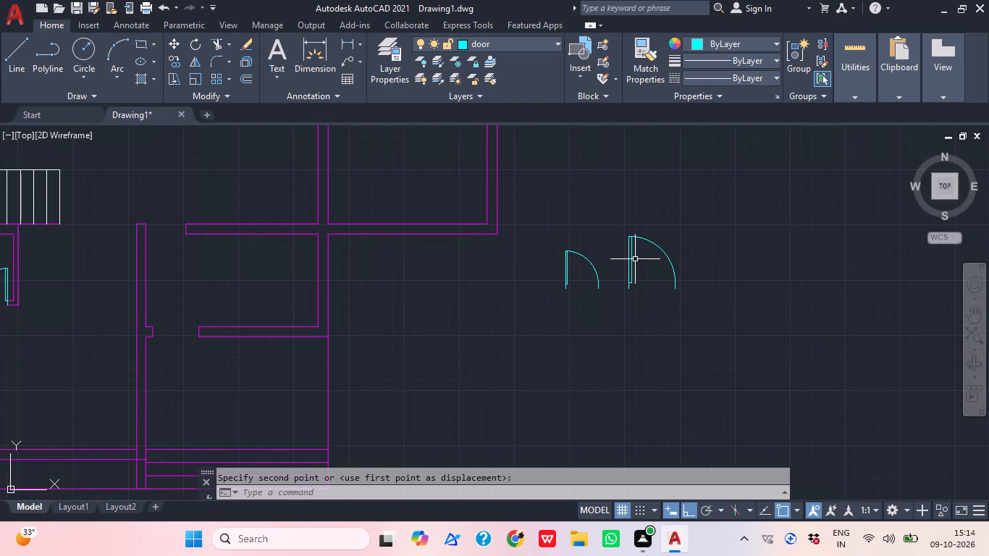
{"action": "left_click", "coordinate": [636, 261]}
{"action": "left_click", "coordinate": [622, 257]}
{"action": "key", "text": "c"}
{"action": "key", "text": "o"}
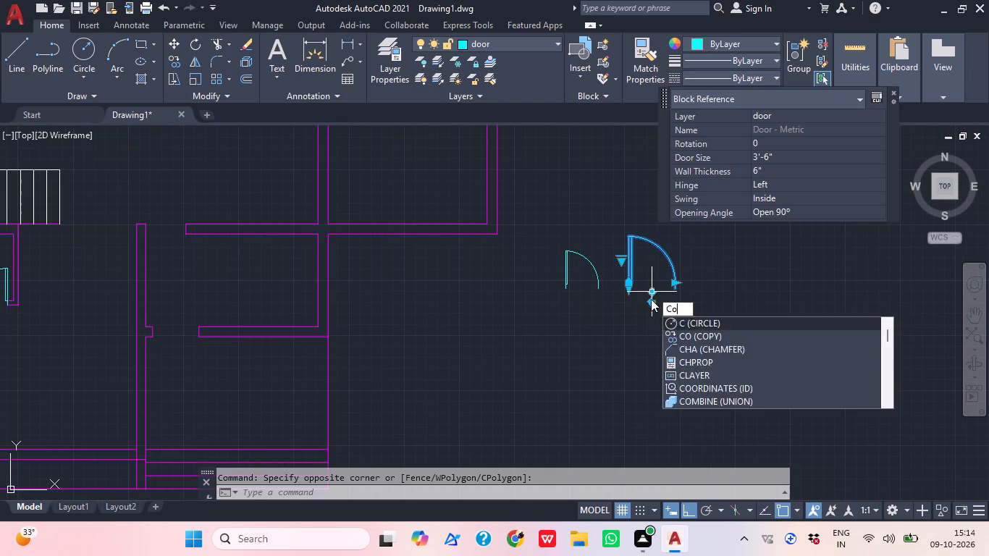
{"action": "key", "text": "space"}
{"action": "scroll", "coordinate": [650, 299], "scroll_direction": "up", "scroll_amount": 3}
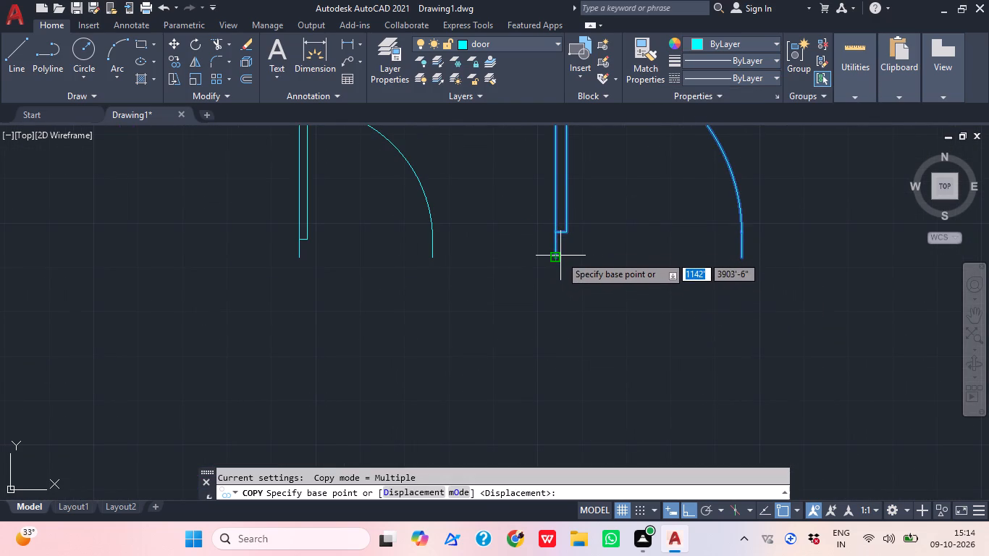
{"action": "left_click", "coordinate": [560, 256]}
{"action": "scroll", "coordinate": [626, 252], "scroll_direction": "down", "scroll_amount": 5}
{"action": "scroll", "coordinate": [377, 277], "scroll_direction": "up", "scroll_amount": 3}
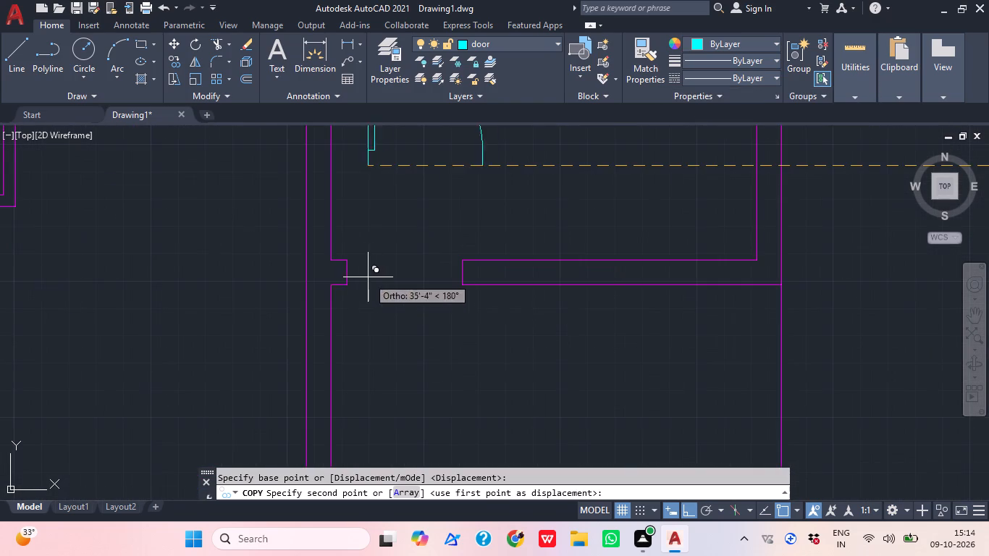
{"action": "left_click", "coordinate": [350, 288]}
{"action": "scroll", "coordinate": [426, 305], "scroll_direction": "down", "scroll_amount": 3}
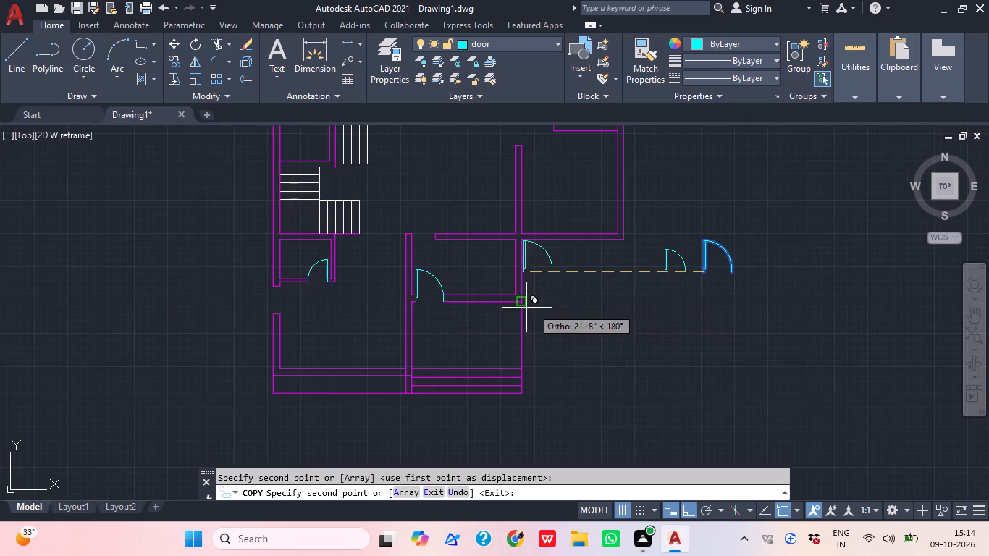
{"action": "middle_click_drag", "start_coordinate": [532, 328], "coordinate": [512, 380]}
{"action": "scroll", "coordinate": [532, 332], "scroll_direction": "down", "scroll_amount": 1}
{"action": "key", "text": "Escape"}
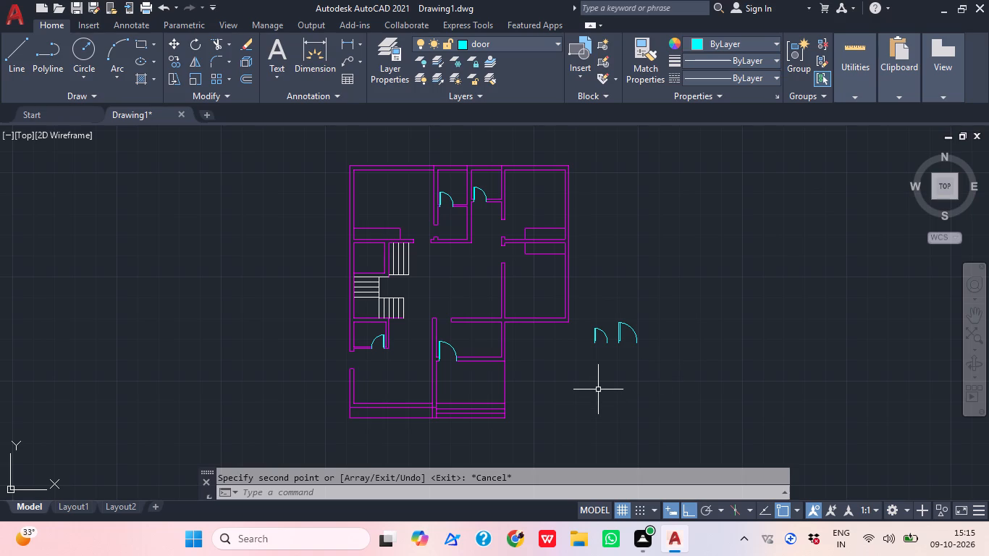
With Ortho off, copy the 3'6" door by its lower hinge corner into the open space beside the upper stair flight, below the bedroom doorway.
{"action": "scroll", "coordinate": [618, 349], "scroll_direction": "up", "scroll_amount": 2}
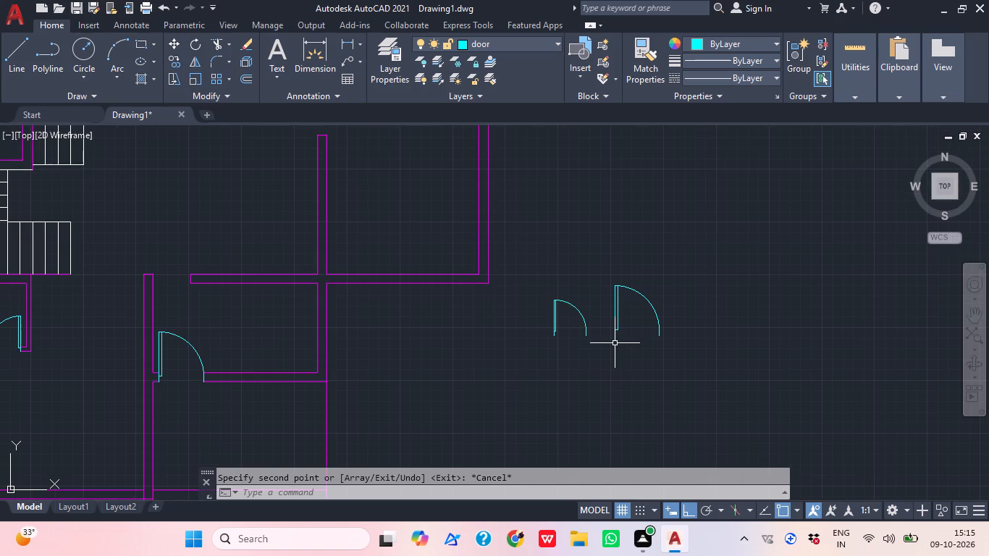
{"action": "middle_click_drag", "start_coordinate": [631, 363], "coordinate": [614, 393]}
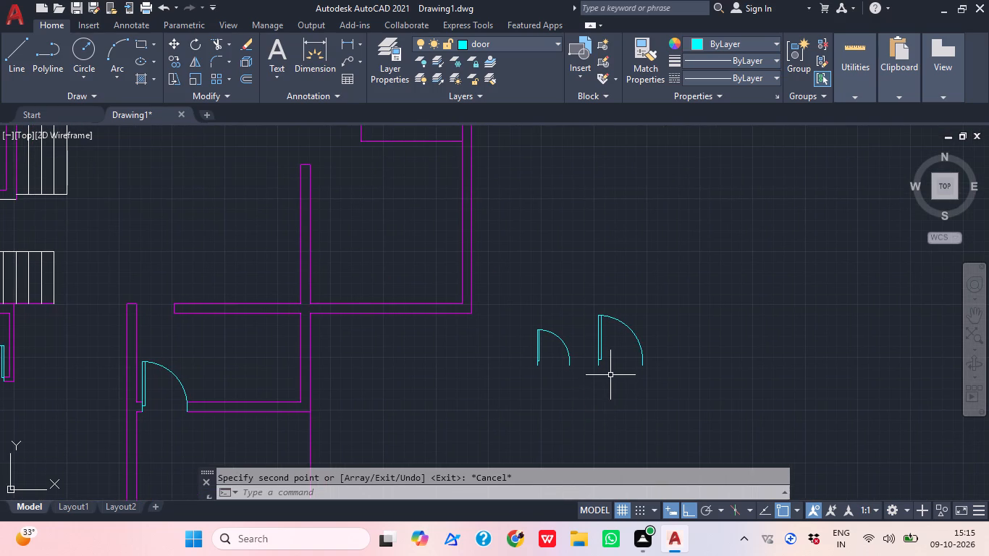
{"action": "left_click", "coordinate": [640, 366]}
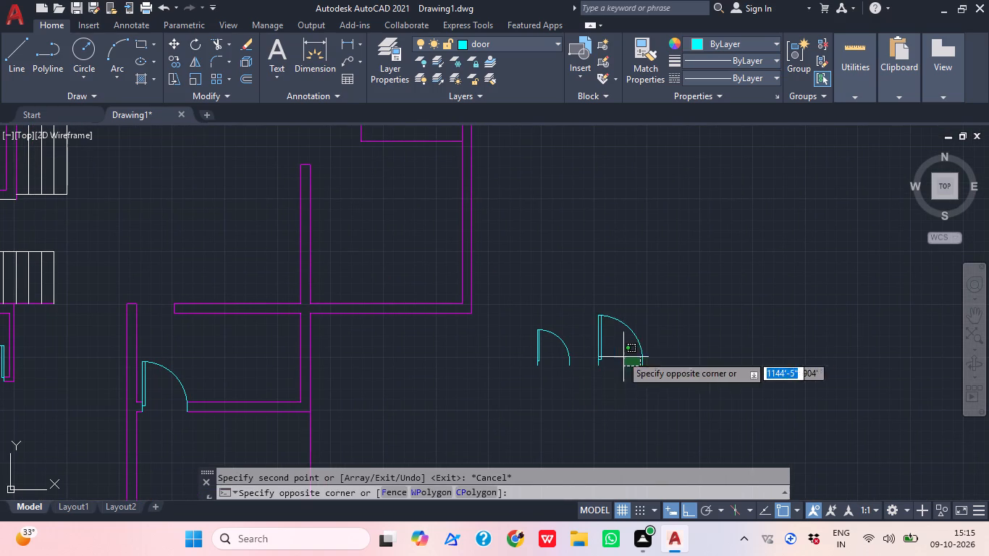
{"action": "left_click", "coordinate": [587, 324]}
{"action": "key", "text": "c"}
{"action": "key", "text": "o"}
{"action": "key", "text": "space"}
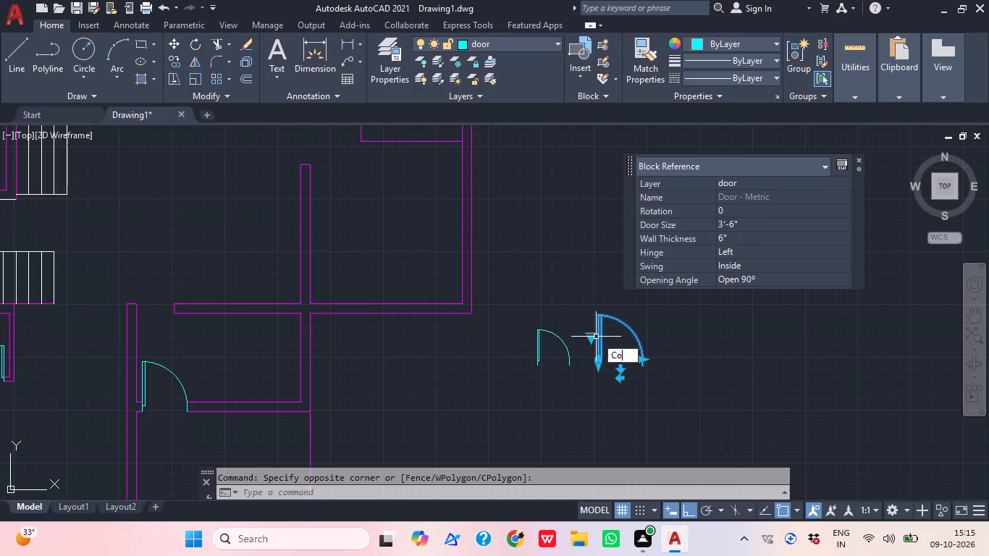
{"action": "scroll", "coordinate": [600, 366], "scroll_direction": "up", "scroll_amount": 3}
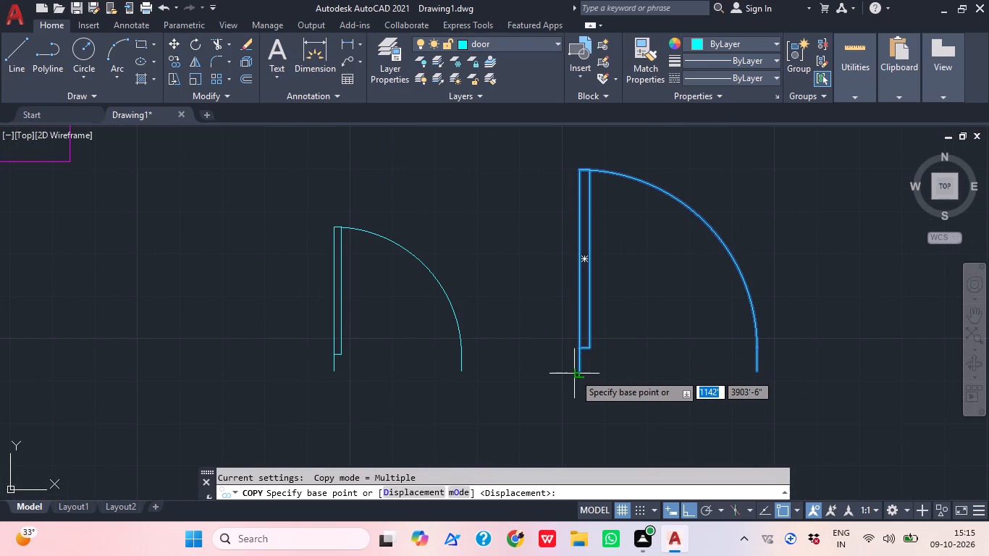
{"action": "left_click", "coordinate": [576, 371]}
{"action": "scroll", "coordinate": [748, 321], "scroll_direction": "down", "scroll_amount": 2}
{"action": "scroll", "coordinate": [762, 312], "scroll_direction": "up", "scroll_amount": 1}
{"action": "middle_click_drag", "start_coordinate": [516, 325], "coordinate": [524, 330]}
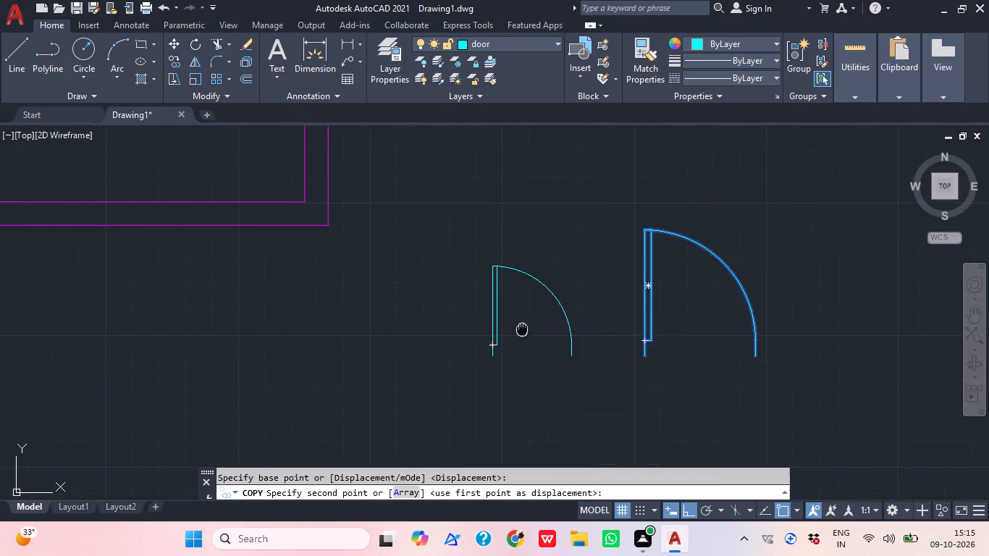
{"action": "middle_click_drag", "start_coordinate": [524, 330], "coordinate": [742, 370]}
{"action": "scroll", "coordinate": [742, 367], "scroll_direction": "down", "scroll_amount": 1}
{"action": "left_click", "coordinate": [684, 502]}
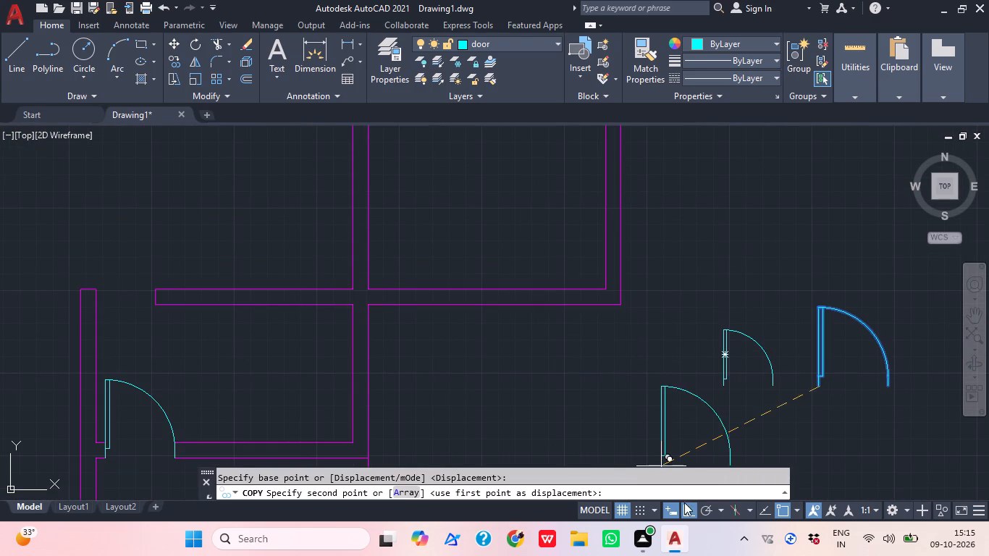
{"action": "scroll", "coordinate": [644, 389], "scroll_direction": "down", "scroll_amount": 2}
{"action": "middle_click_drag", "start_coordinate": [647, 394], "coordinate": [666, 429]}
{"action": "scroll", "coordinate": [424, 264], "scroll_direction": "up", "scroll_amount": 3}
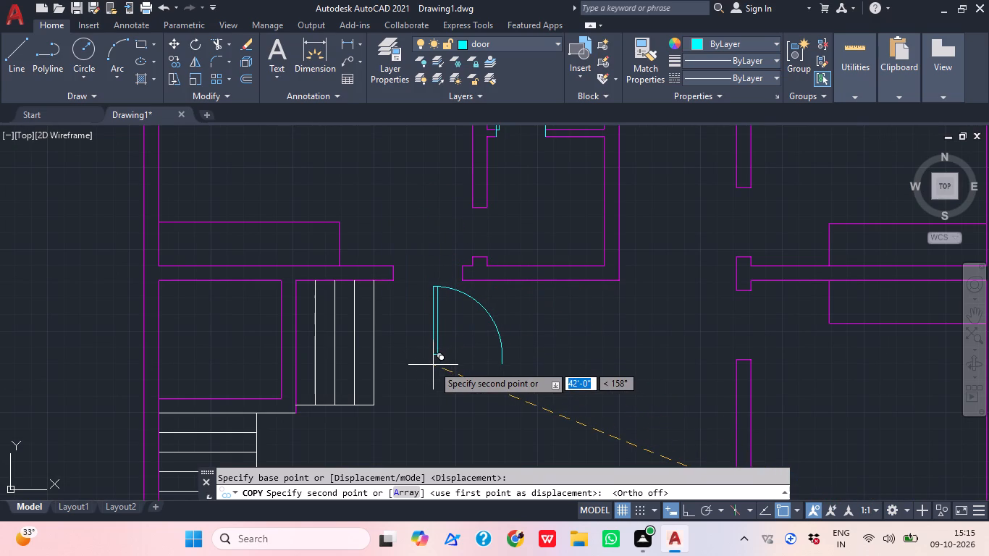
{"action": "left_click", "coordinate": [429, 392]}
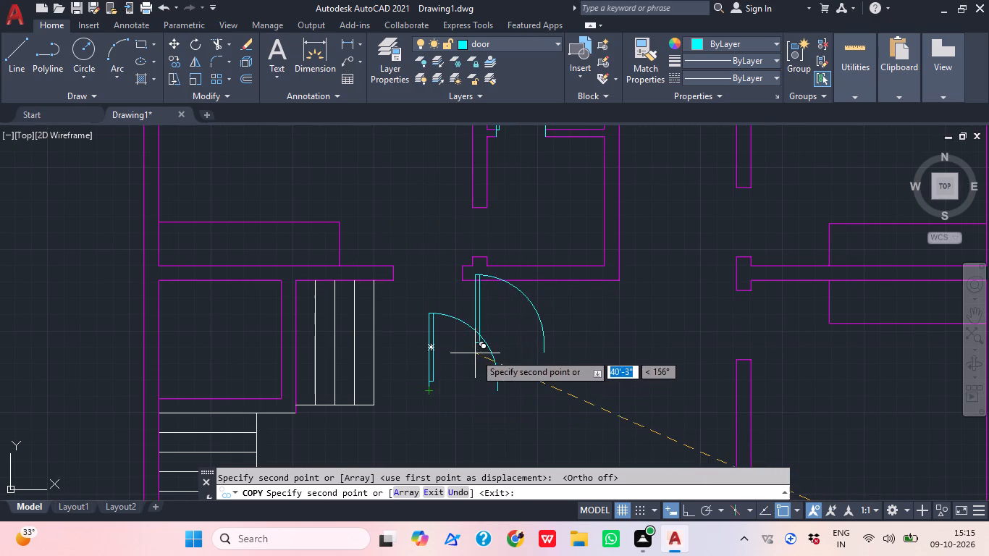
{"action": "key", "text": "Escape"}
Mirror the new 3'6" door about a vertical line through its lower hinge corner with Ortho on, erasing the source door.
{"action": "left_click", "coordinate": [455, 353]}
{"action": "left_click", "coordinate": [413, 347]}
{"action": "type", "text": "mi"}
{"action": "key", "text": "space"}
{"action": "left_click", "coordinate": [432, 395]}
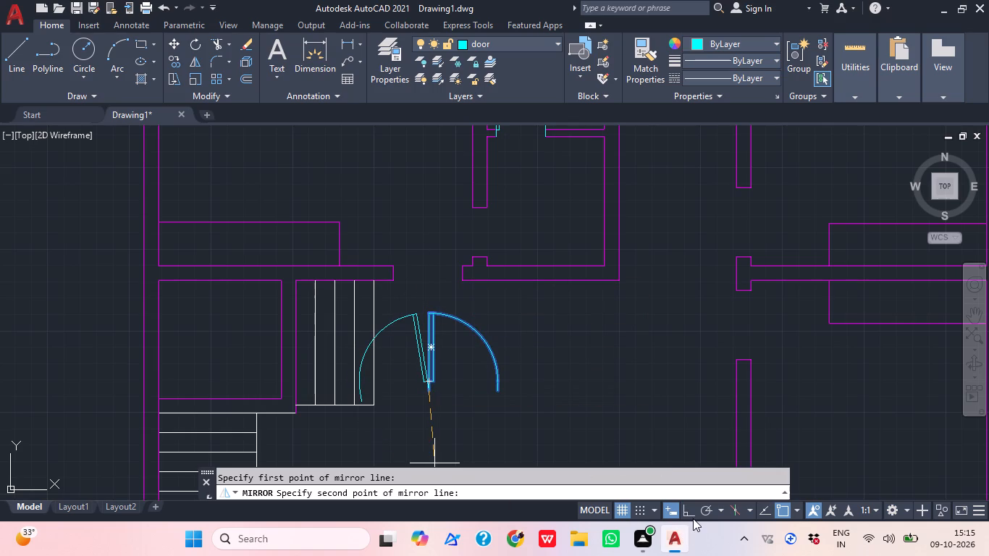
{"action": "left_click", "coordinate": [691, 518]}
{"action": "left_click", "coordinate": [432, 250]}
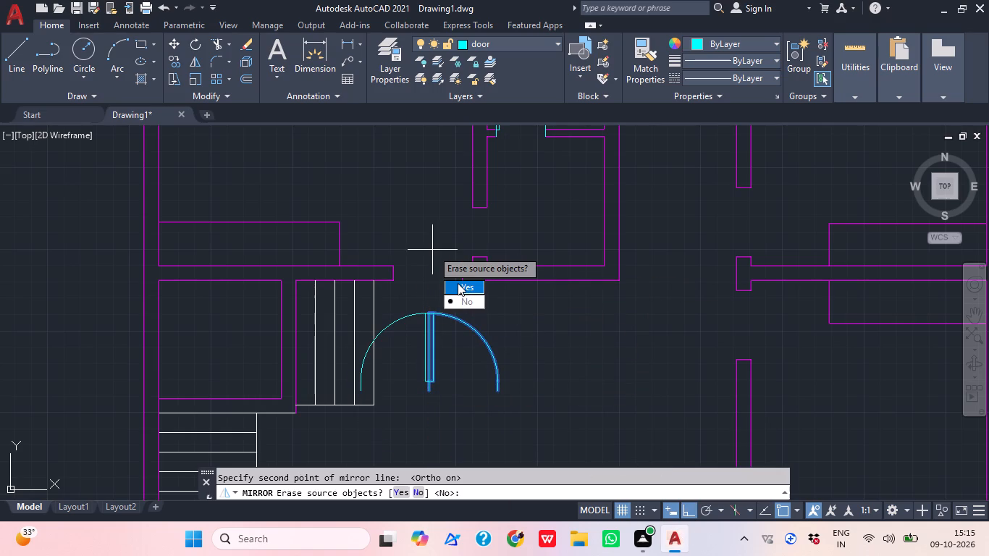
{"action": "left_click_drag", "start_coordinate": [458, 283], "coordinate": [432, 250]}
Move the mirrored 3'6" door by its lower hinge corner onto the right jamb of the bedroom doorway above the stairs.
{"action": "left_click", "coordinate": [427, 311]}
{"action": "key", "text": "m"}
{"action": "key", "text": "space"}
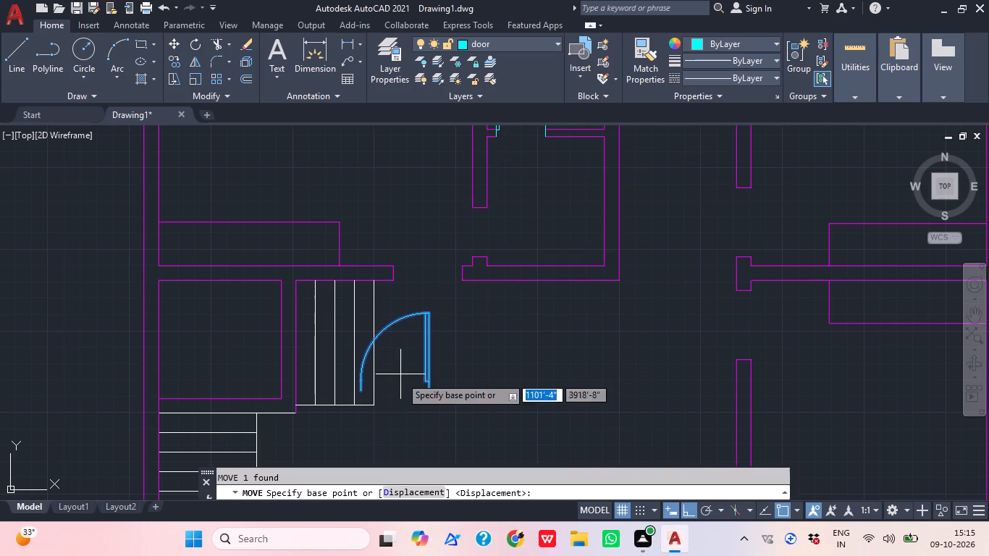
{"action": "scroll", "coordinate": [424, 387], "scroll_direction": "up", "scroll_amount": 3}
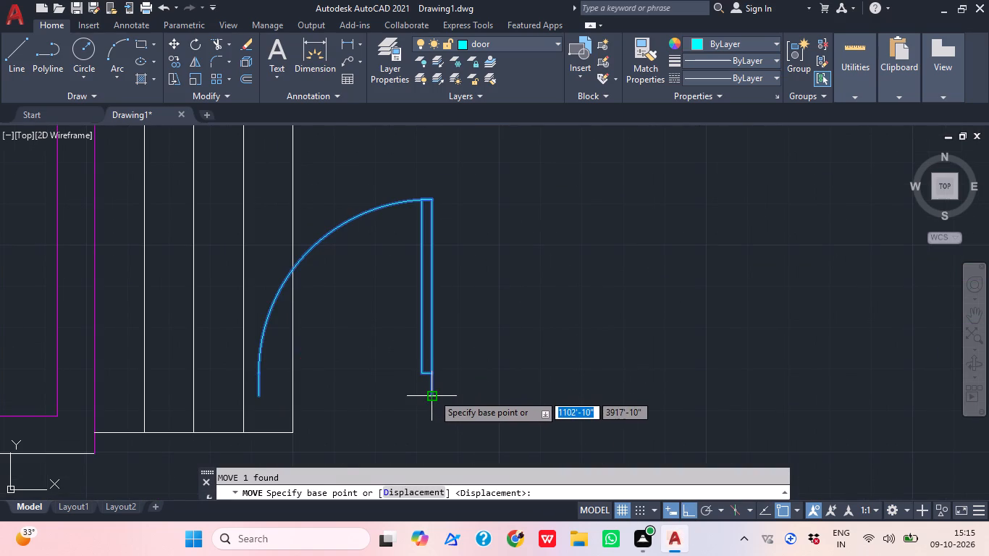
{"action": "left_click", "coordinate": [433, 394]}
{"action": "middle_click_drag", "start_coordinate": [482, 311], "coordinate": [399, 460]}
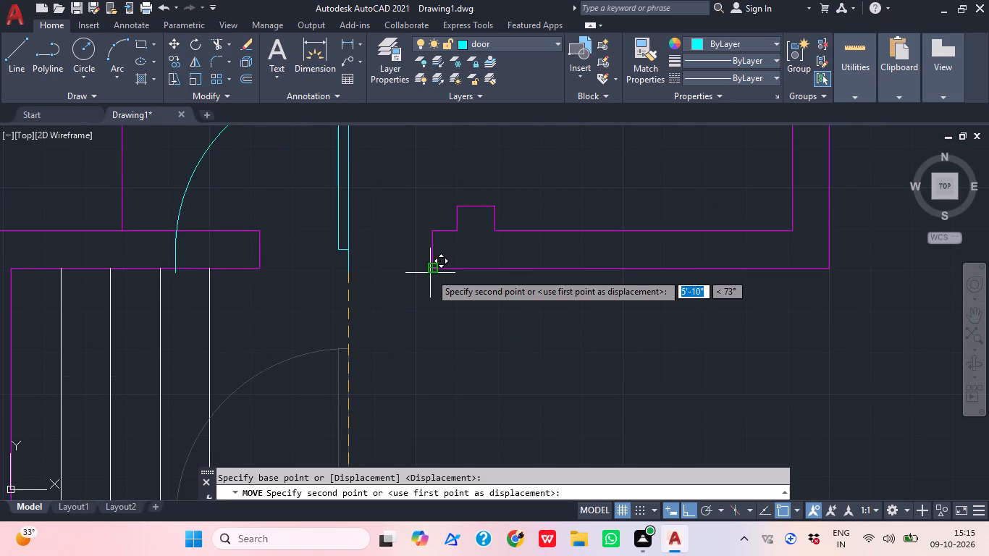
{"action": "left_click", "coordinate": [430, 273]}
{"action": "scroll", "coordinate": [426, 332], "scroll_direction": "down", "scroll_amount": 2}
{"action": "middle_click_drag", "start_coordinate": [444, 362], "coordinate": [412, 428]}
{"action": "key", "text": "Escape"}
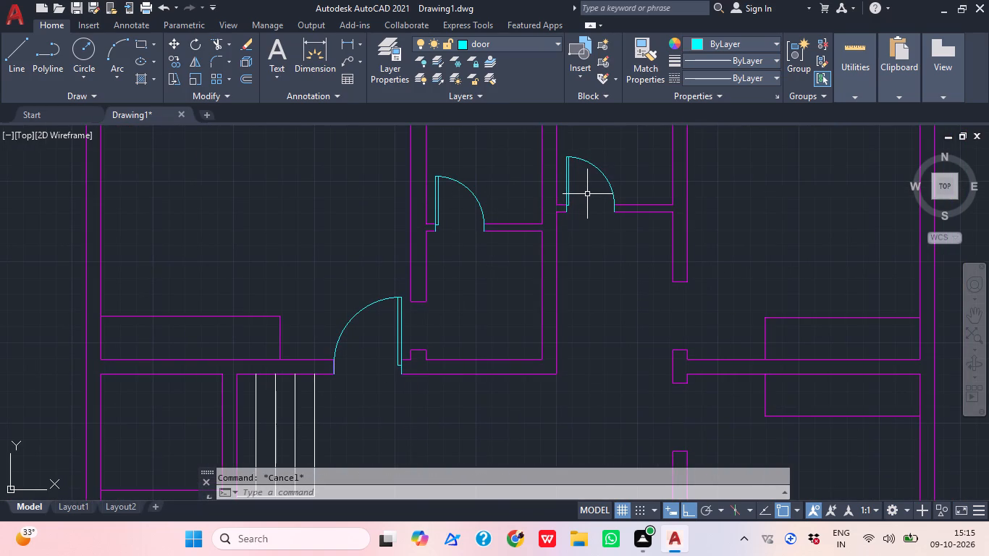
Copy the 2'6" door of the upper right small room by its lower hinge corner into the open passage directly below it.
{"action": "scroll", "coordinate": [579, 167], "scroll_direction": "up", "scroll_amount": 1}
{"action": "left_click", "coordinate": [560, 180]}
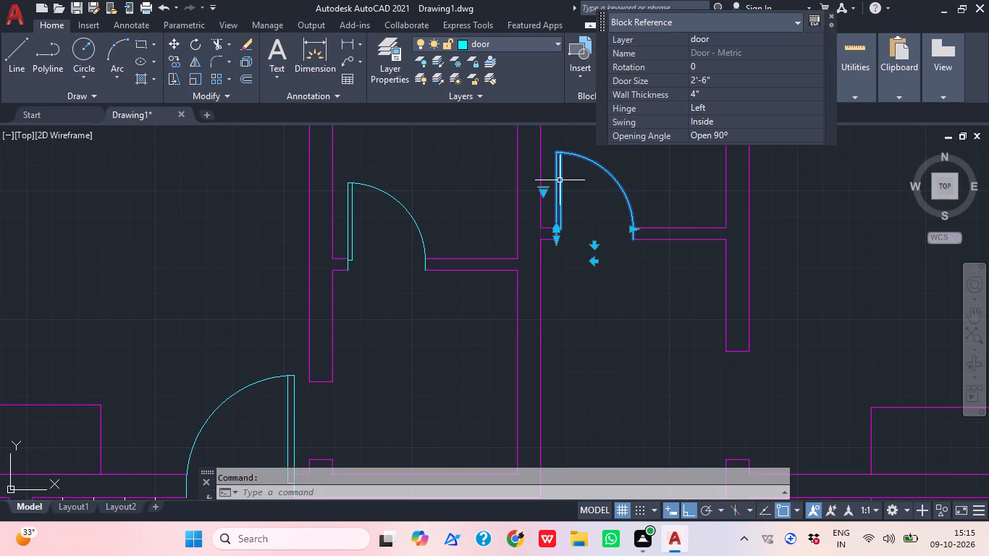
{"action": "key", "text": "c"}
{"action": "type", "text": "o"}
{"action": "key", "text": "space"}
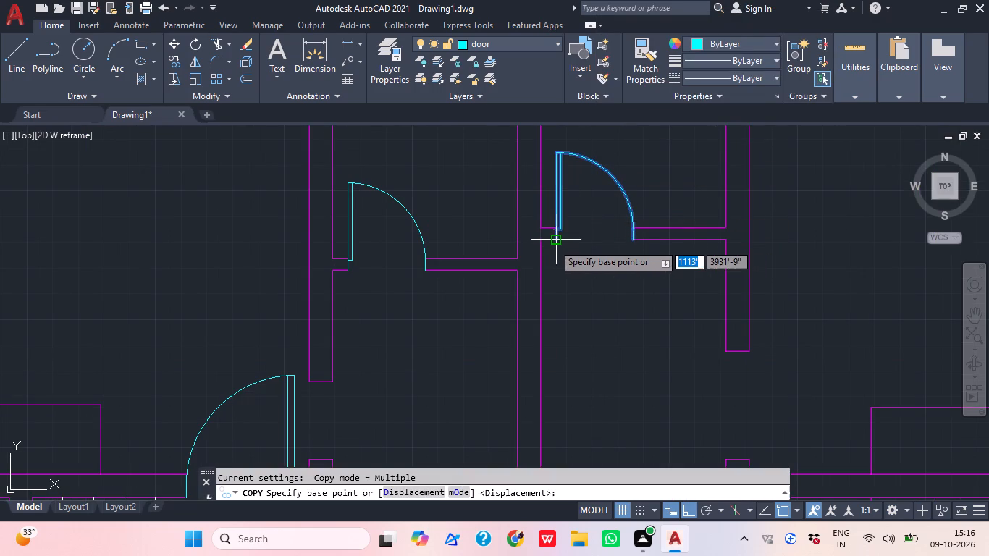
{"action": "left_click_drag", "start_coordinate": [553, 243], "coordinate": [561, 242]}
{"action": "left_click", "coordinate": [568, 436]}
{"action": "key", "text": "Escape"}
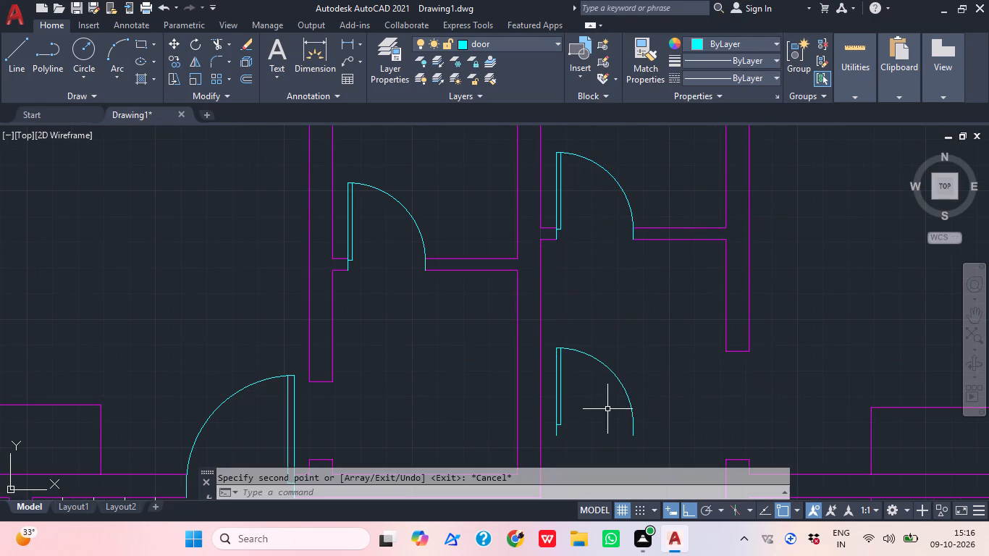
Rotate the copied 2'6" door to 270° about its lower hinge corner.
{"action": "left_click", "coordinate": [606, 410]}
{"action": "left_click", "coordinate": [545, 381]}
{"action": "key", "text": "r"}
{"action": "key", "text": "o"}
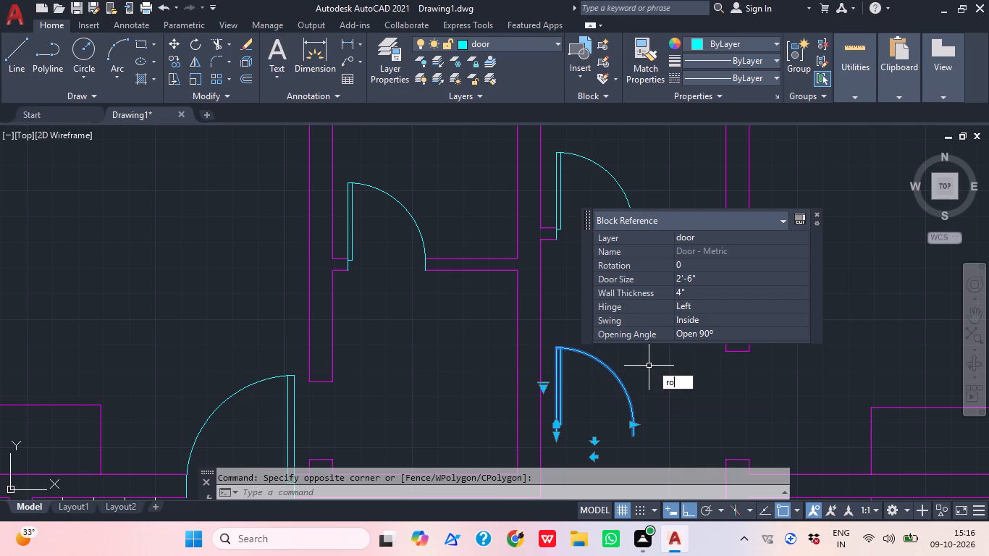
{"action": "key", "text": "space"}
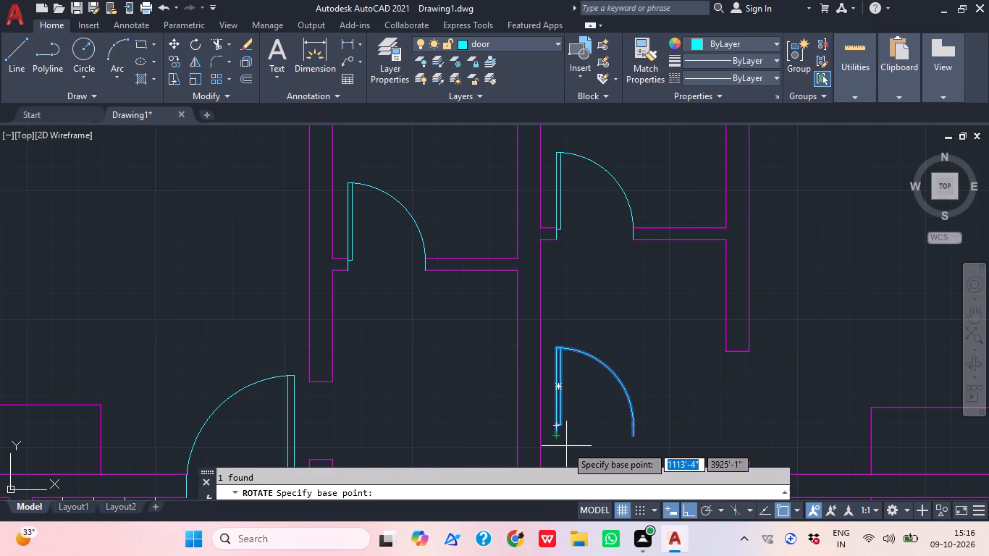
{"action": "left_click", "coordinate": [555, 440]}
{"action": "middle_click_drag", "start_coordinate": [454, 392], "coordinate": [471, 260]}
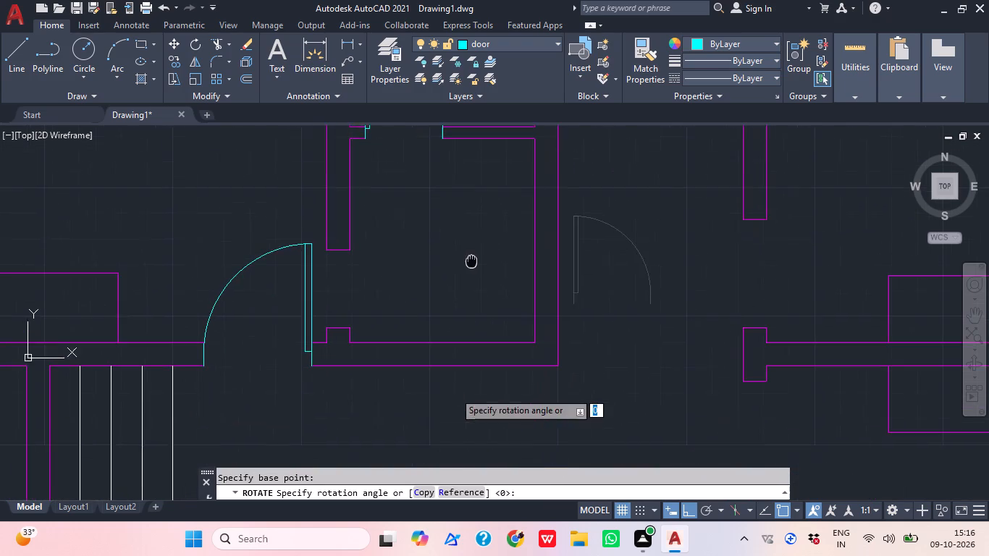
{"action": "middle_click_drag", "start_coordinate": [471, 260], "coordinate": [471, 250]}
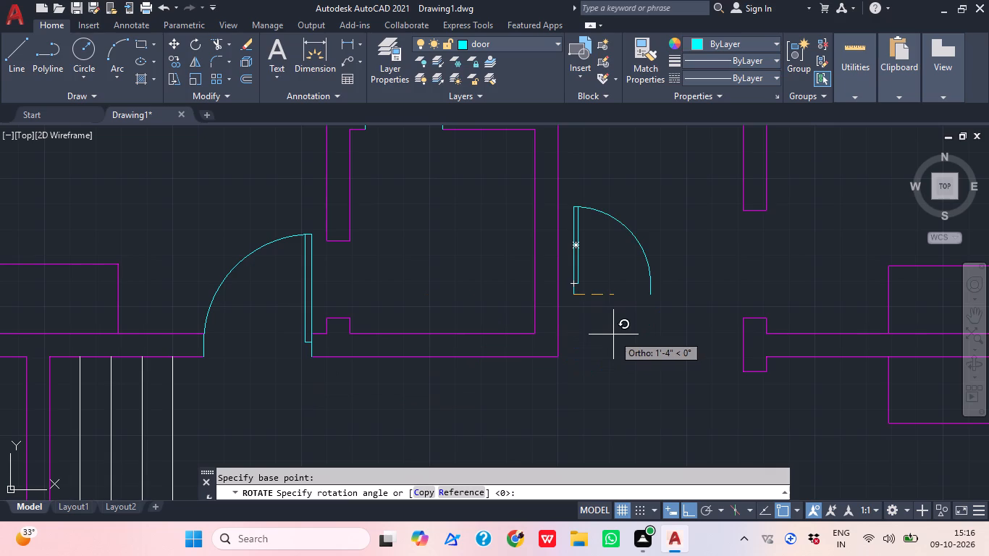
{"action": "left_click", "coordinate": [544, 401]}
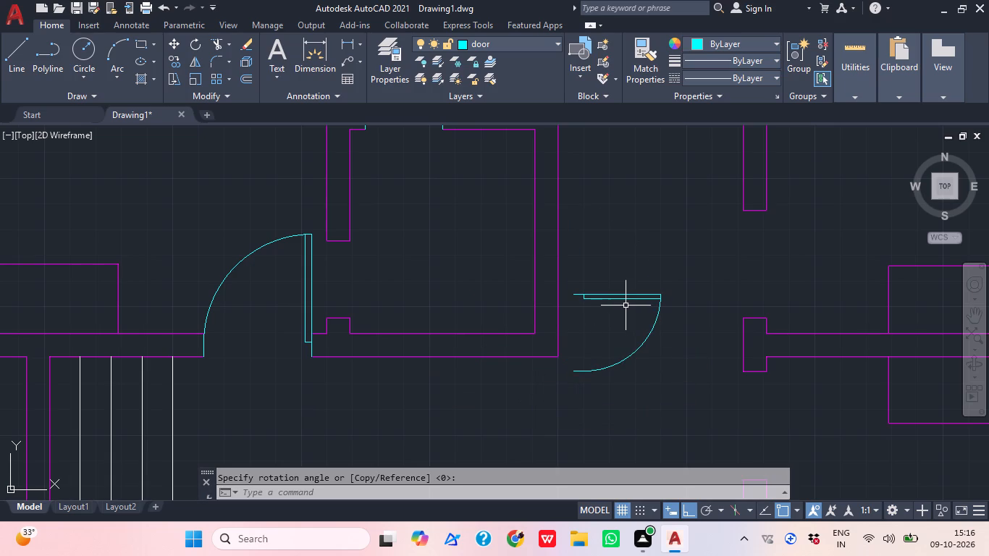
Mirror the rotated 2'6" door about a horizontal line through its hinge corner, erasing the source door.
{"action": "left_click", "coordinate": [620, 306]}
{"action": "left_click", "coordinate": [604, 294]}
{"action": "key", "text": "m"}
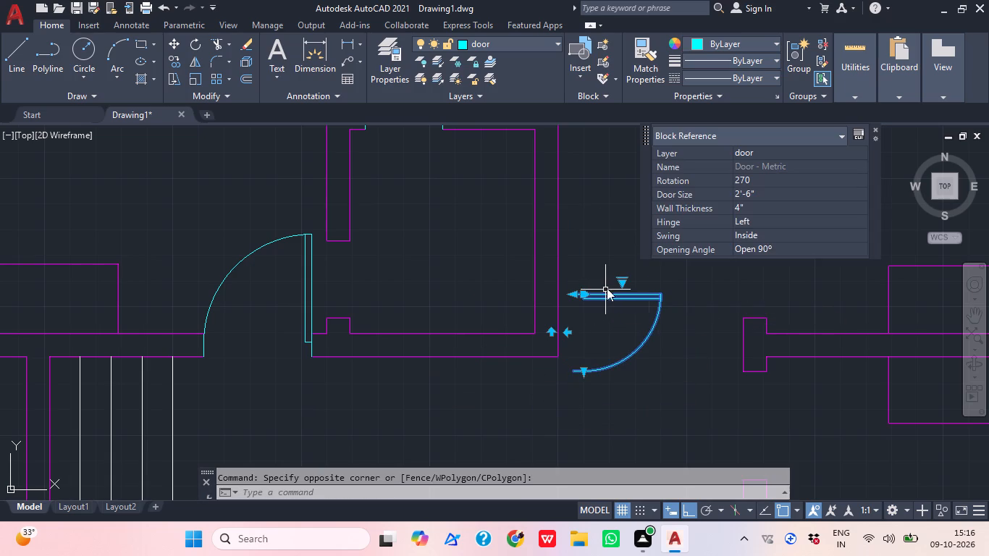
{"action": "key", "text": "i"}
{"action": "key", "text": "space"}
{"action": "left_click", "coordinate": [573, 297]}
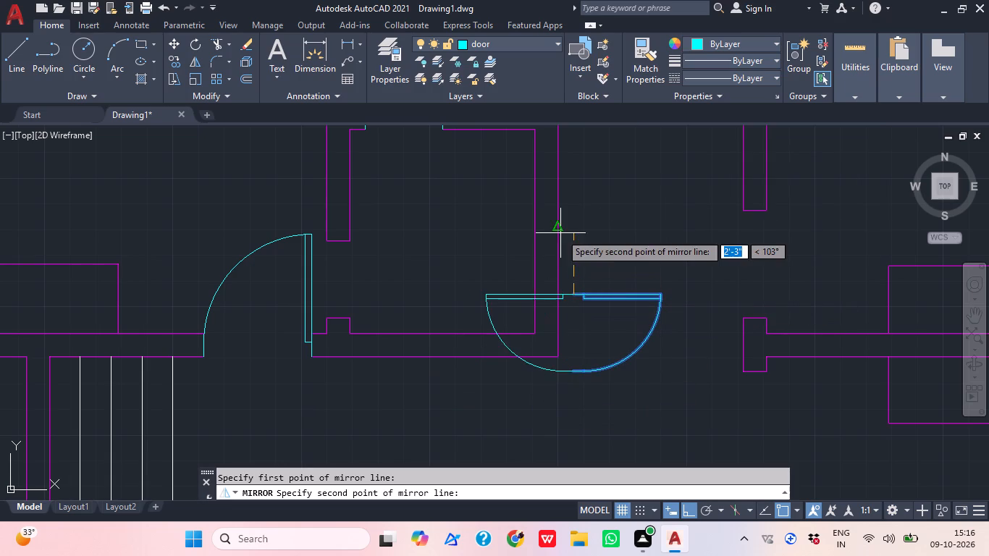
{"action": "left_click", "coordinate": [805, 224]}
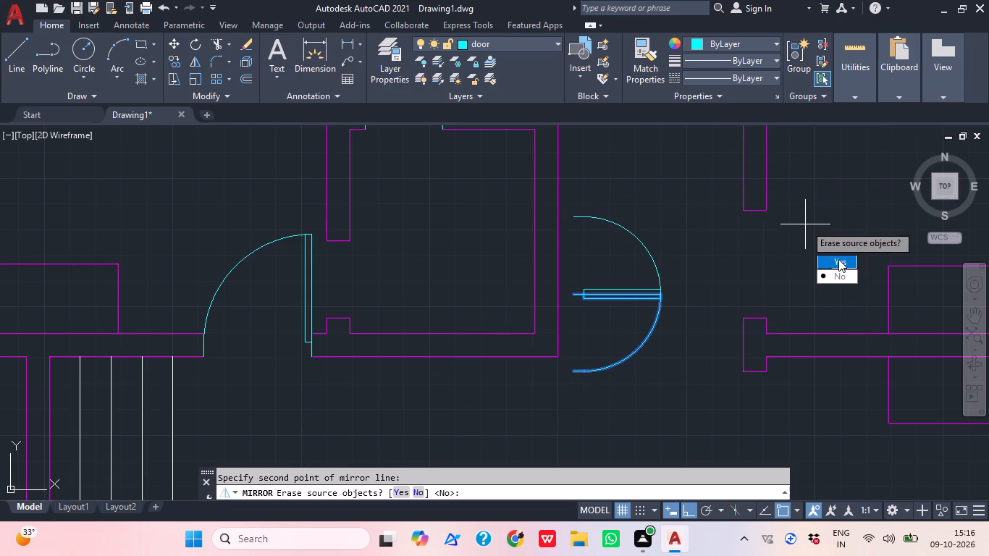
{"action": "left_click_drag", "start_coordinate": [830, 261], "coordinate": [801, 226]}
Move the mirrored 2'6" door by its hinge corner onto the lower jamb of the side-wall doorway between the upper-left bedroom and adjoining small room.
{"action": "left_click", "coordinate": [655, 271]}
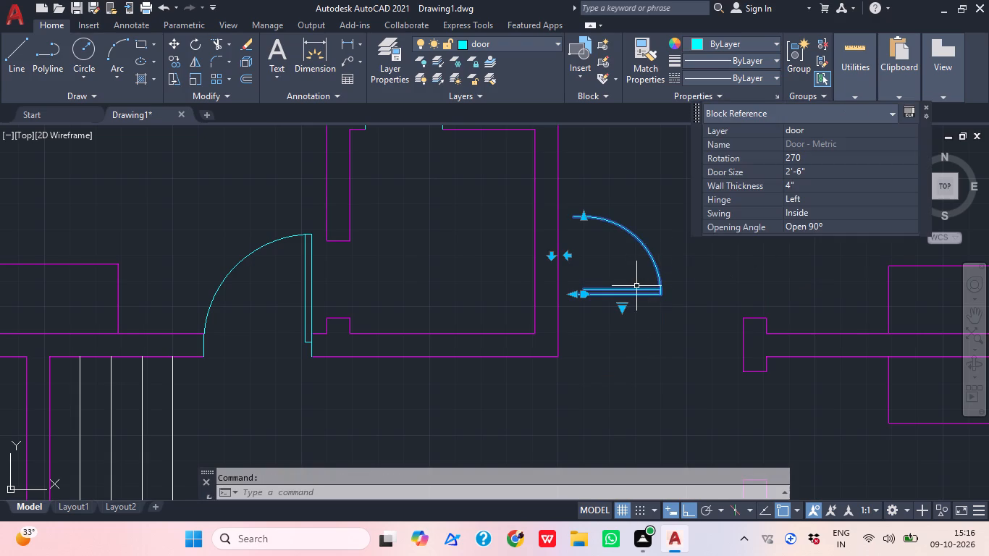
{"action": "key", "text": "m"}
{"action": "key", "text": "space"}
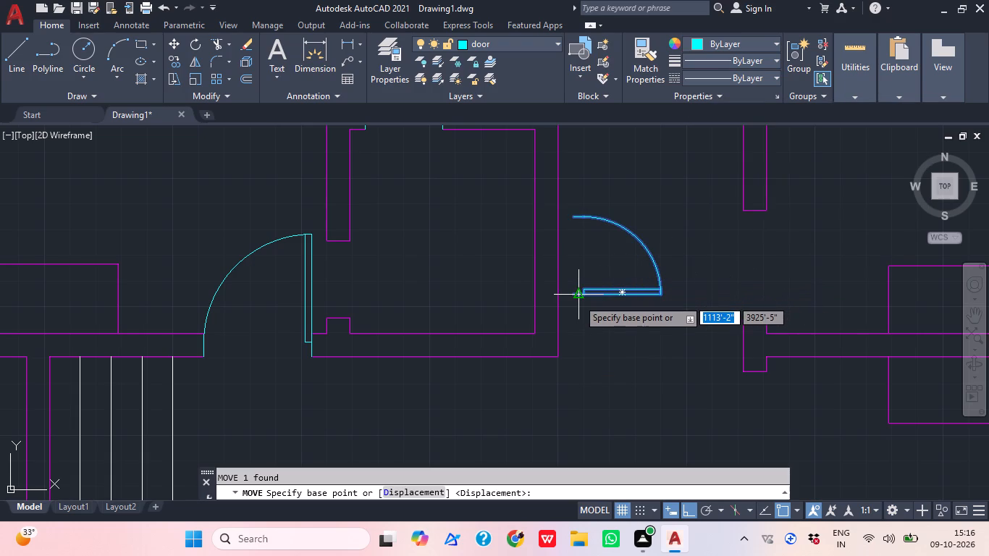
{"action": "scroll", "coordinate": [574, 299], "scroll_direction": "down", "scroll_amount": 1}
{"action": "scroll", "coordinate": [574, 299], "scroll_direction": "up", "scroll_amount": 2}
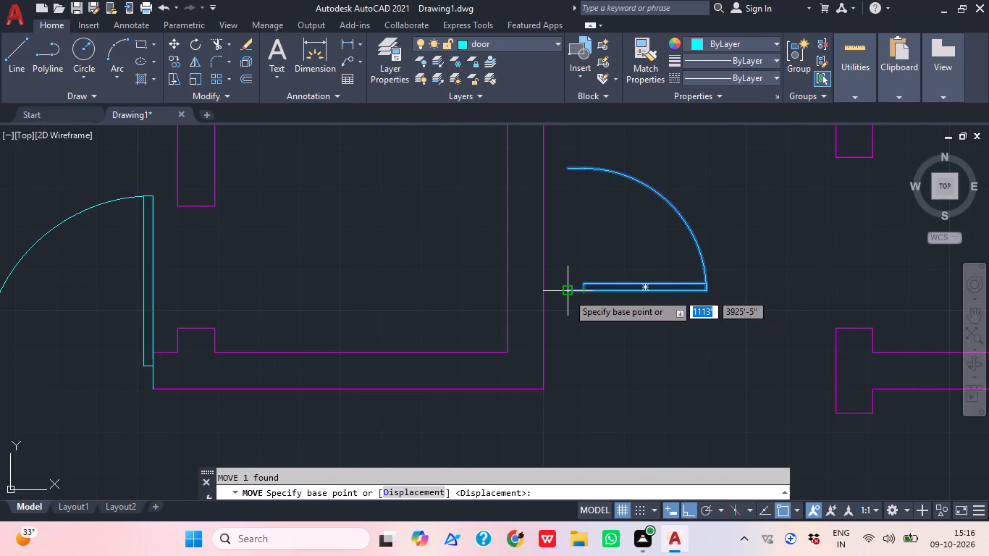
{"action": "left_click", "coordinate": [569, 291]}
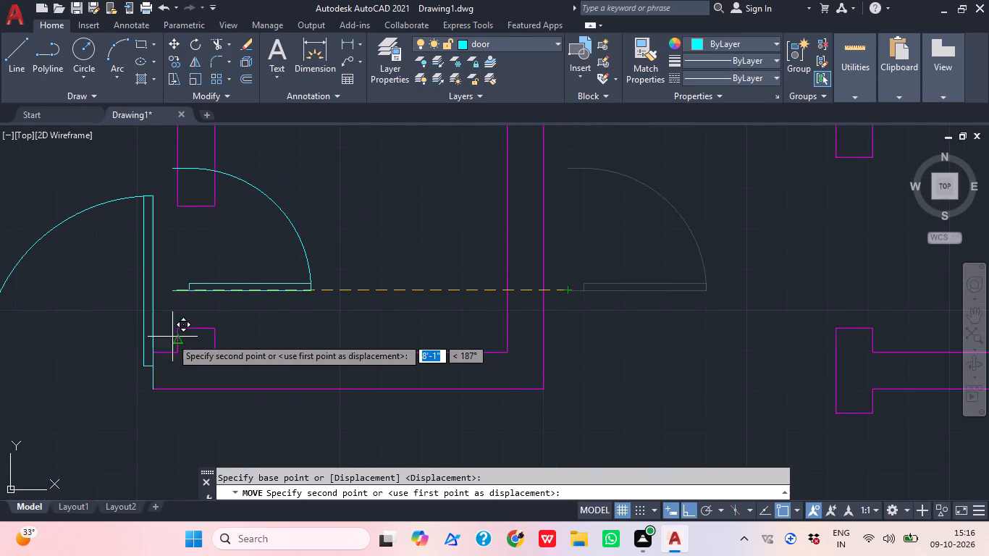
{"action": "left_click", "coordinate": [177, 328]}
{"action": "scroll", "coordinate": [489, 303], "scroll_direction": "down", "scroll_amount": 4}
{"action": "middle_click_drag", "start_coordinate": [531, 322], "coordinate": [497, 348]}
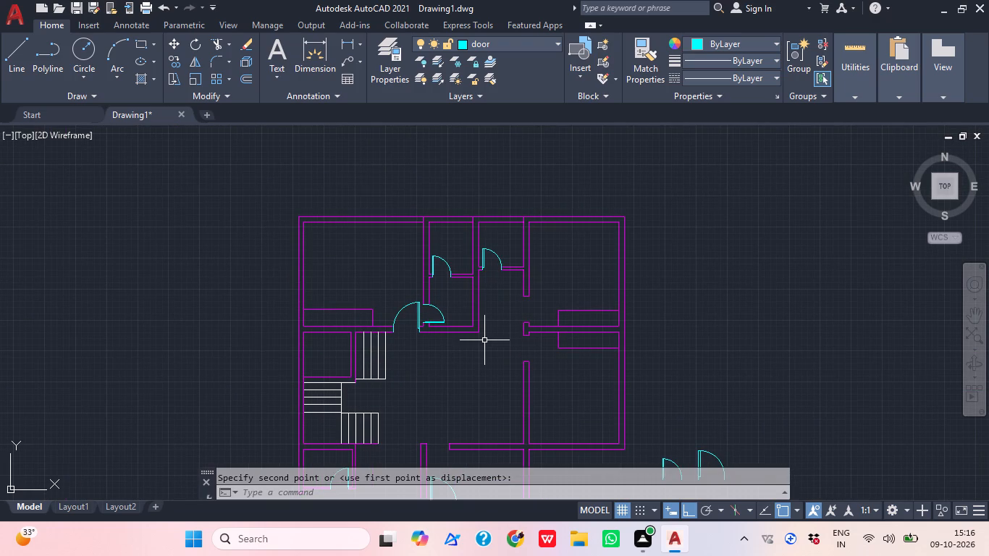
{"action": "middle_click_drag", "start_coordinate": [606, 338], "coordinate": [564, 281]}
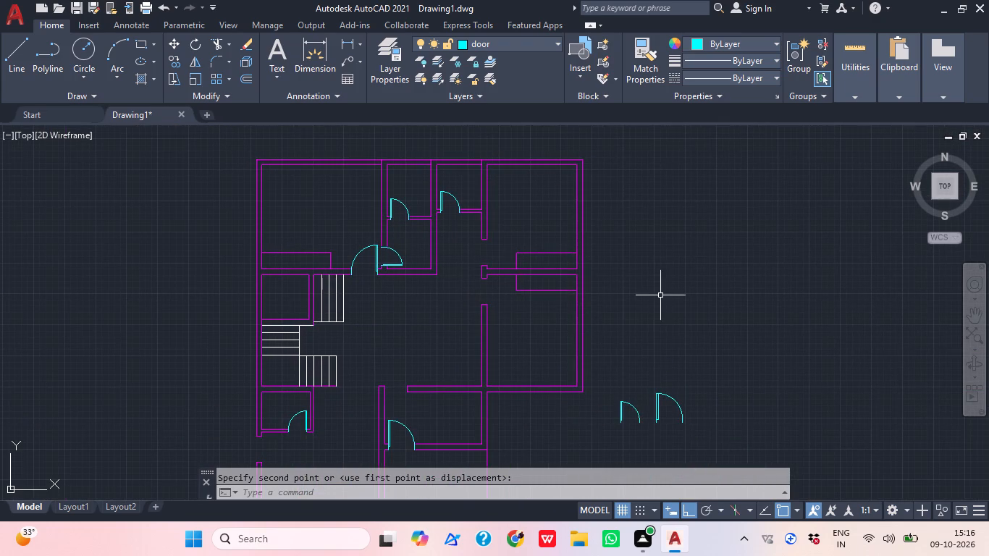
{"action": "key", "text": "Escape"}
With Ortho off, copy the spare 3'6" door outside the plan by its lower hinge corner into the central hall.
{"action": "middle_click_drag", "start_coordinate": [675, 426], "coordinate": [666, 364]}
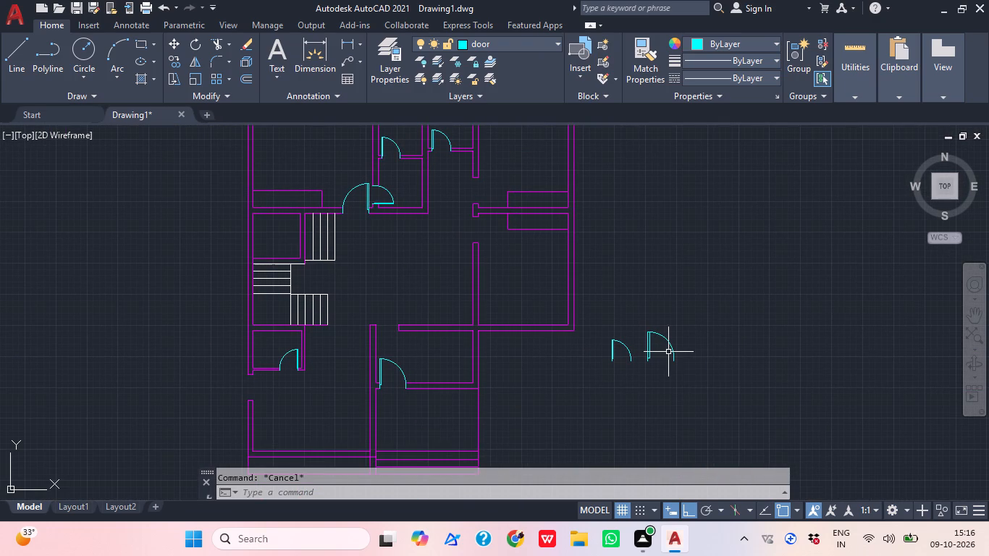
{"action": "scroll", "coordinate": [666, 355], "scroll_direction": "up", "scroll_amount": 2}
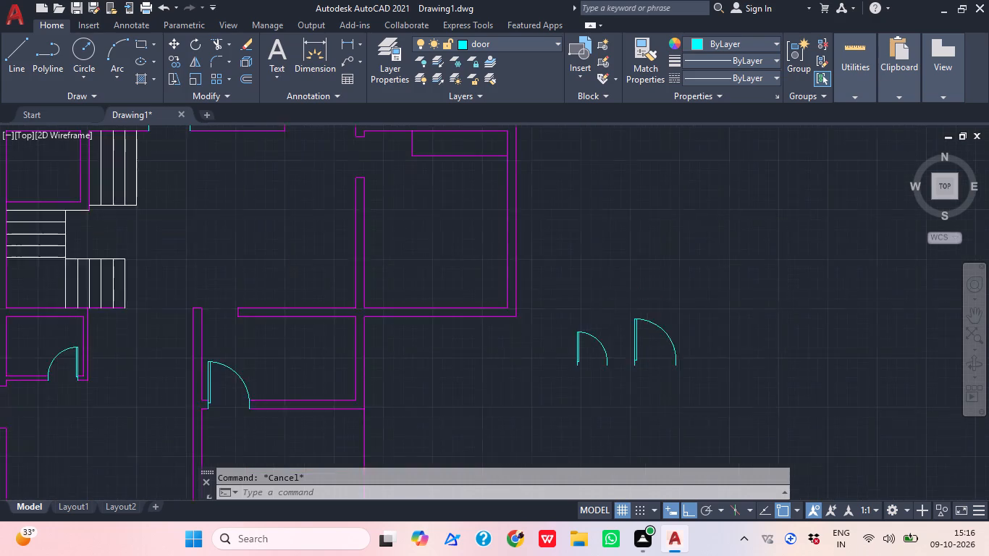
{"action": "scroll", "coordinate": [666, 355], "scroll_direction": "up", "scroll_amount": 1}
{"action": "left_click_drag", "start_coordinate": [649, 350], "coordinate": [632, 341]}
{"action": "left_click", "coordinate": [544, 279]}
{"action": "key", "text": "c"}
{"action": "key", "text": "o"}
{"action": "key", "text": "space"}
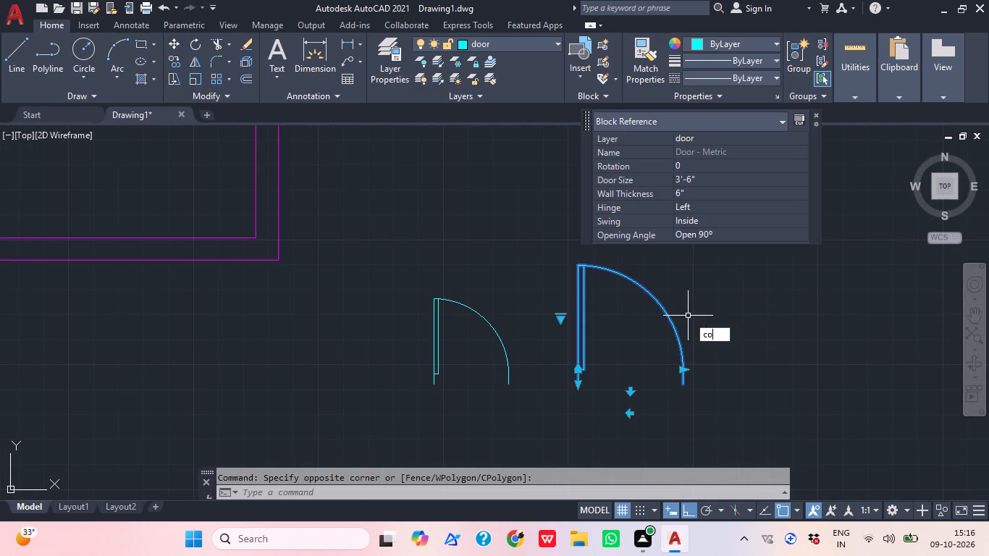
{"action": "left_click", "coordinate": [580, 386]}
{"action": "scroll", "coordinate": [932, 90], "scroll_direction": "down", "scroll_amount": 3}
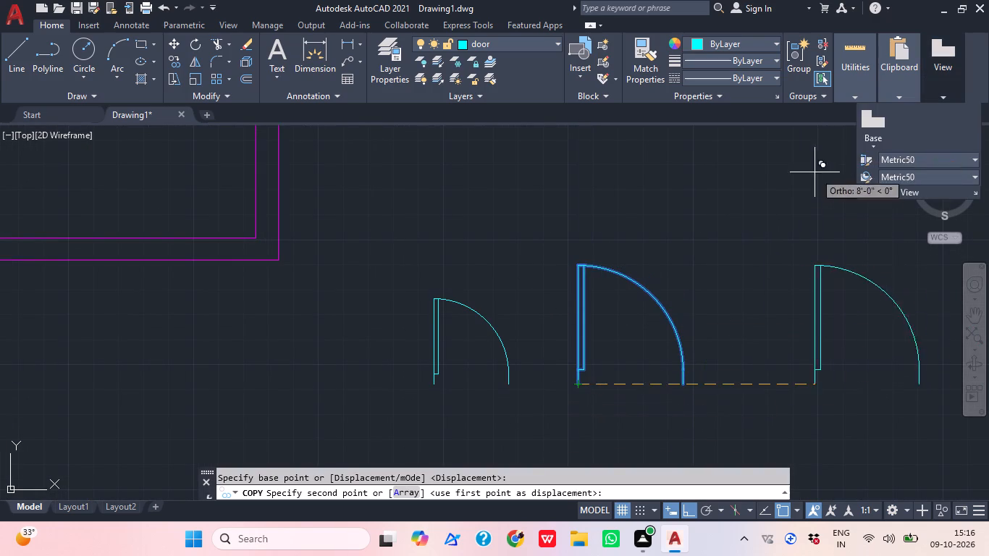
{"action": "middle_click_drag", "start_coordinate": [815, 198], "coordinate": [794, 313]}
{"action": "scroll", "coordinate": [578, 287], "scroll_direction": "down", "scroll_amount": 3}
{"action": "middle_click_drag", "start_coordinate": [447, 234], "coordinate": [604, 271]}
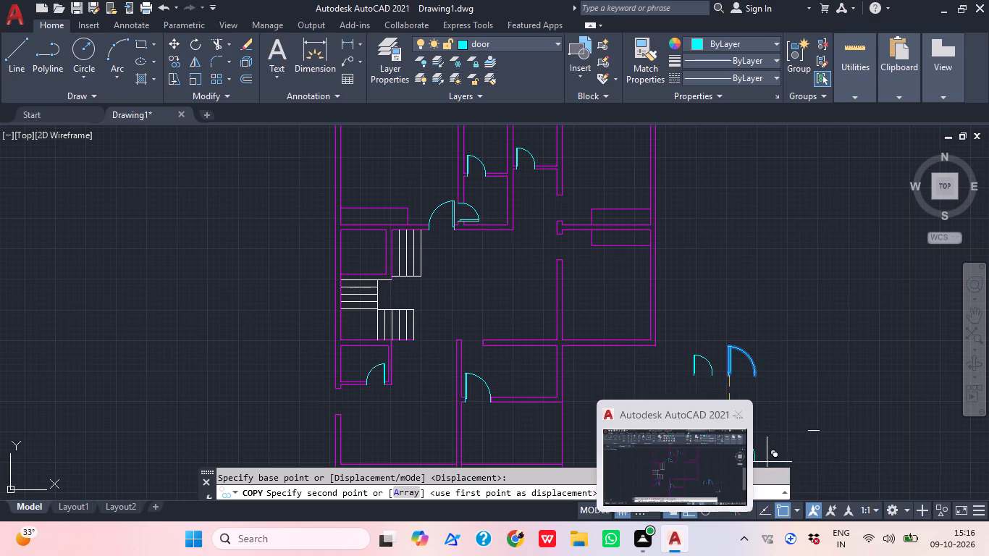
{"action": "left_click", "coordinate": [685, 514]}
{"action": "left_click", "coordinate": [509, 270]}
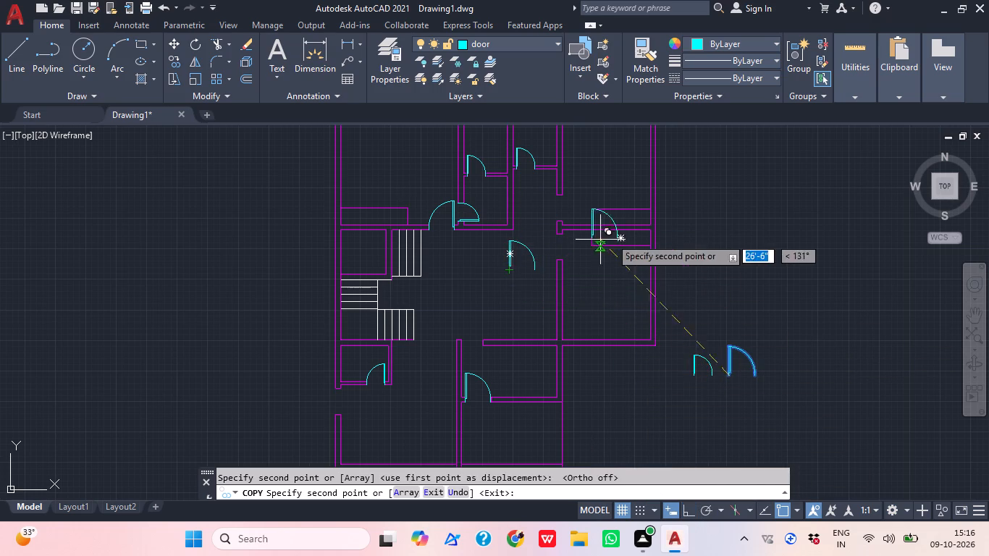
{"action": "key", "text": "Escape"}
Mirror the hall's 3'6" door about a vertical line through its lower hinge corner with Ortho on, keeping the source door.
{"action": "scroll", "coordinate": [510, 269], "scroll_direction": "up", "scroll_amount": 2}
{"action": "left_click", "coordinate": [533, 284]}
{"action": "left_click", "coordinate": [489, 250]}
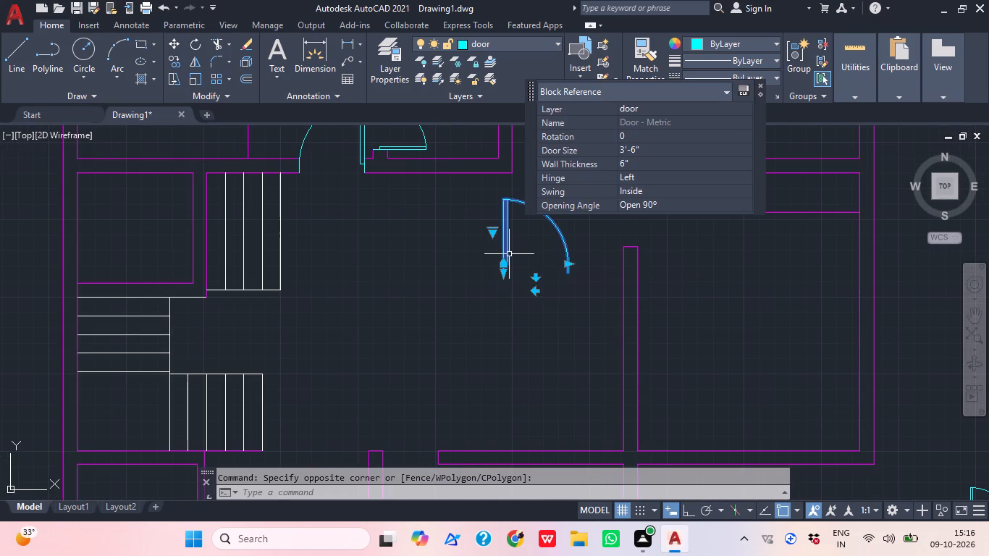
{"action": "key", "text": "m"}
{"action": "key", "text": "i"}
{"action": "key", "text": "space"}
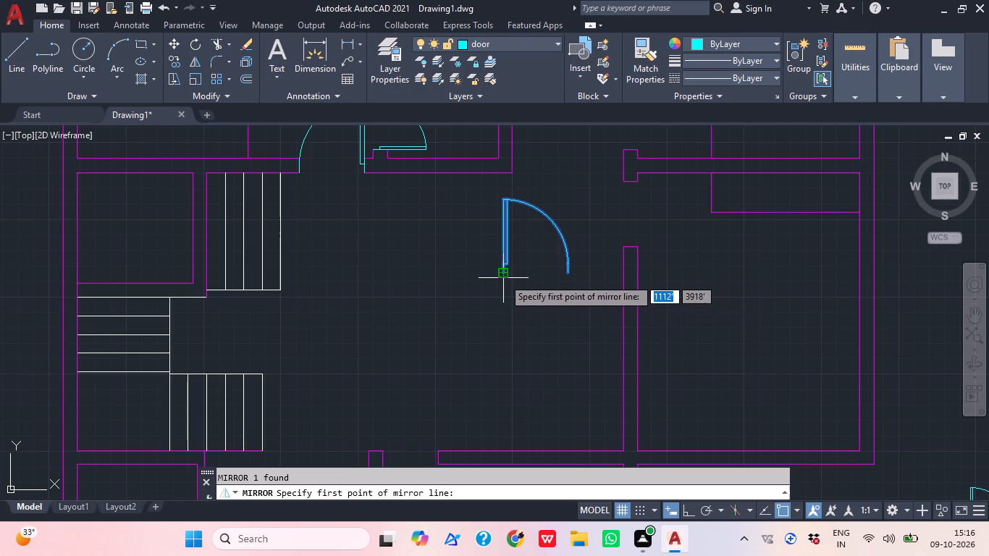
{"action": "left_click", "coordinate": [501, 279]}
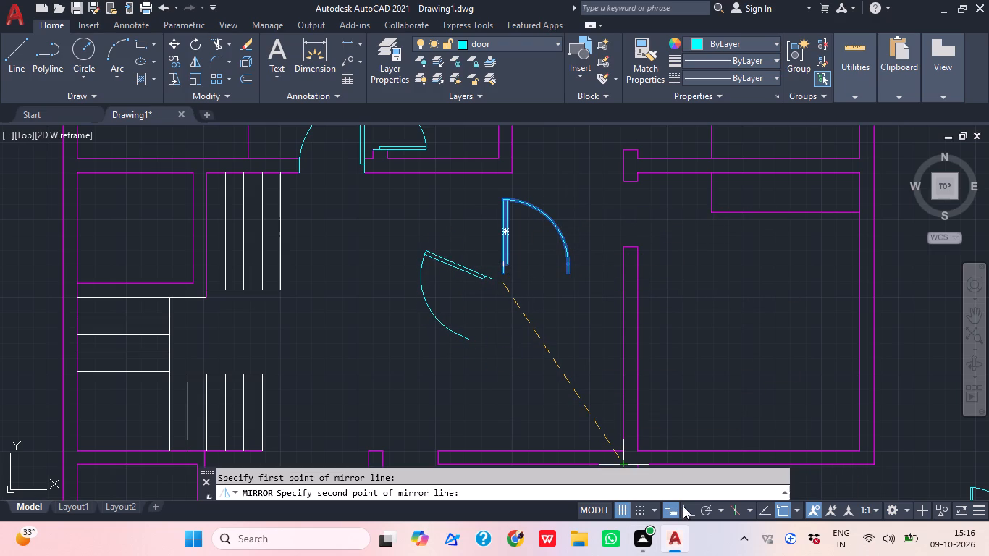
{"action": "left_click", "coordinate": [684, 506]}
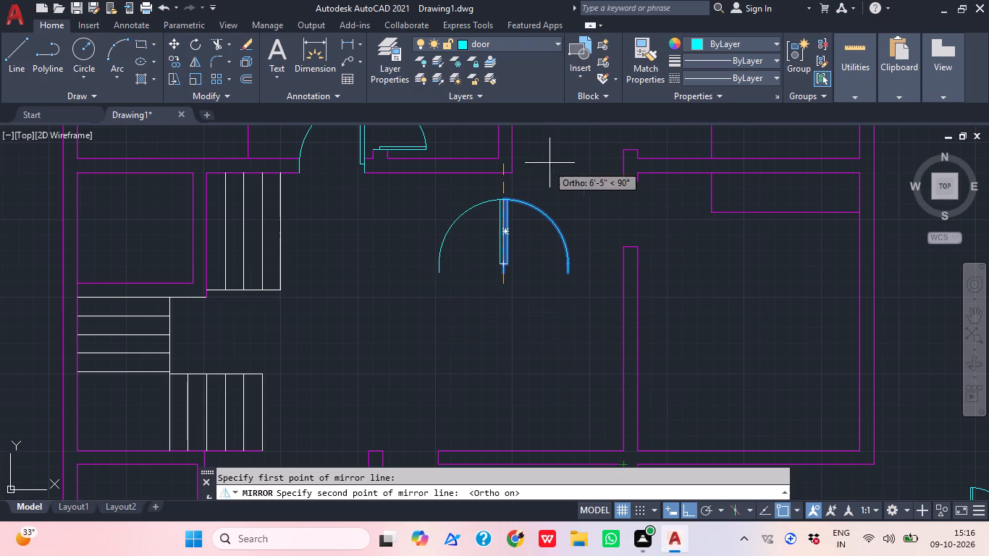
{"action": "left_click", "coordinate": [553, 158]}
{"action": "left_click_drag", "start_coordinate": [593, 211], "coordinate": [552, 158]}
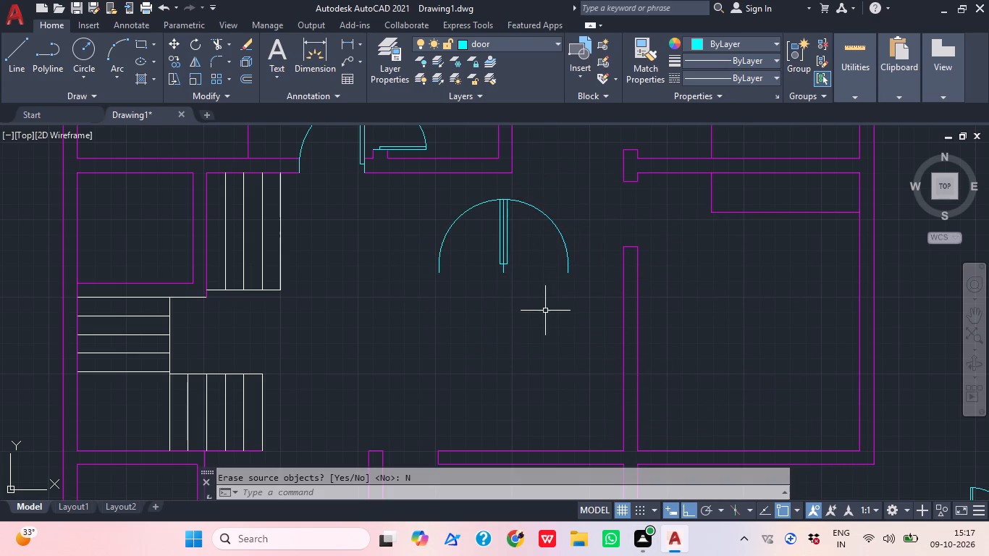
Rotate both 3'6" doors in the hall together to 270° about their shared lower hinge corner.
{"action": "left_click_drag", "start_coordinate": [530, 293], "coordinate": [523, 284]}
{"action": "left_click", "coordinate": [471, 229]}
{"action": "key", "text": "r"}
{"action": "type", "text": "o"}
{"action": "key", "text": "space"}
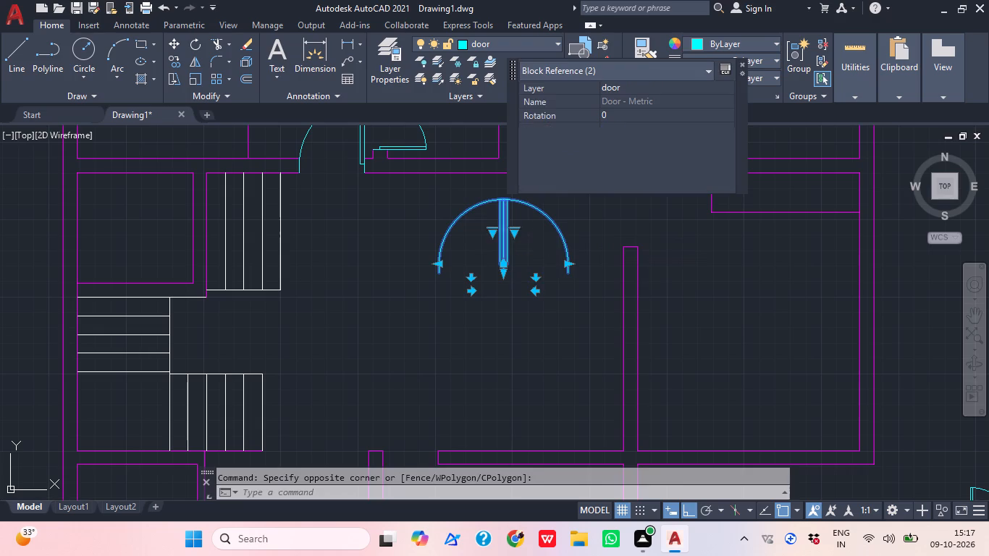
{"action": "left_click", "coordinate": [499, 275]}
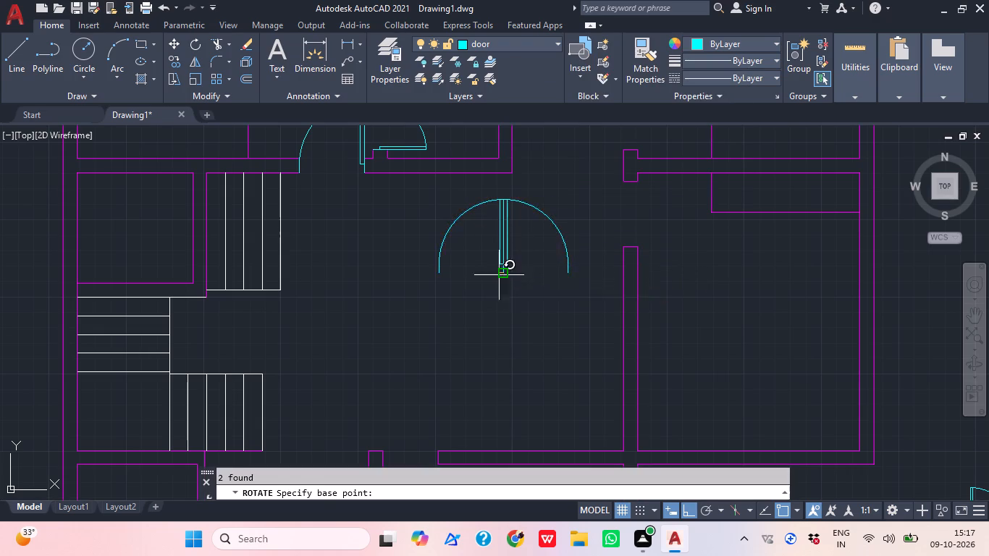
{"action": "left_click", "coordinate": [469, 377]}
{"action": "scroll", "coordinate": [554, 266], "scroll_direction": "up", "scroll_amount": 1}
{"action": "middle_click_drag", "start_coordinate": [566, 277], "coordinate": [600, 321]}
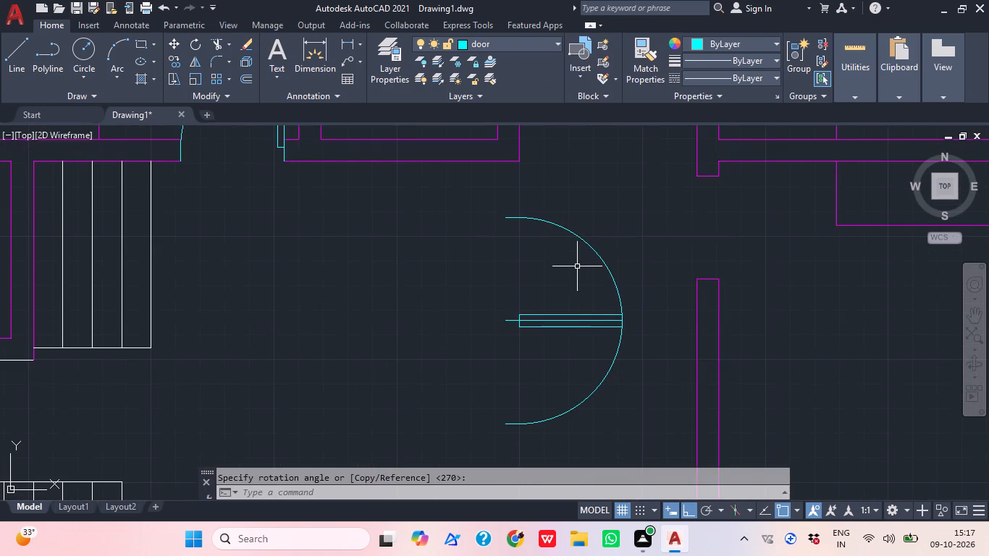
Move the hall's upward-swinging 3'6" door by its hinge corner onto the lower jamb of the upper-right bedroom's doorway.
{"action": "left_click_drag", "start_coordinate": [581, 258], "coordinate": [593, 249]}
{"action": "left_click", "coordinate": [610, 229]}
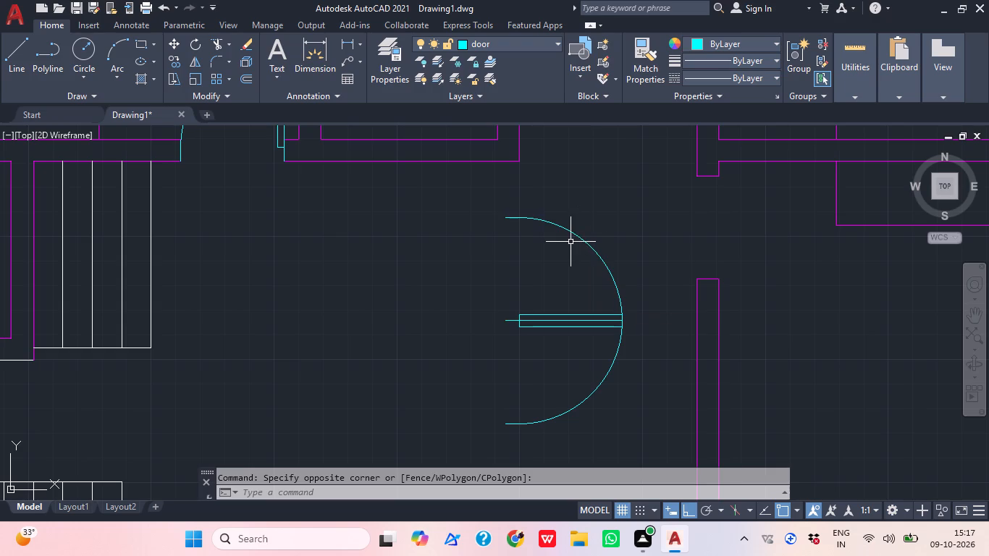
{"action": "left_click", "coordinate": [572, 240]}
{"action": "left_click", "coordinate": [582, 230]}
{"action": "left_click", "coordinate": [620, 274]}
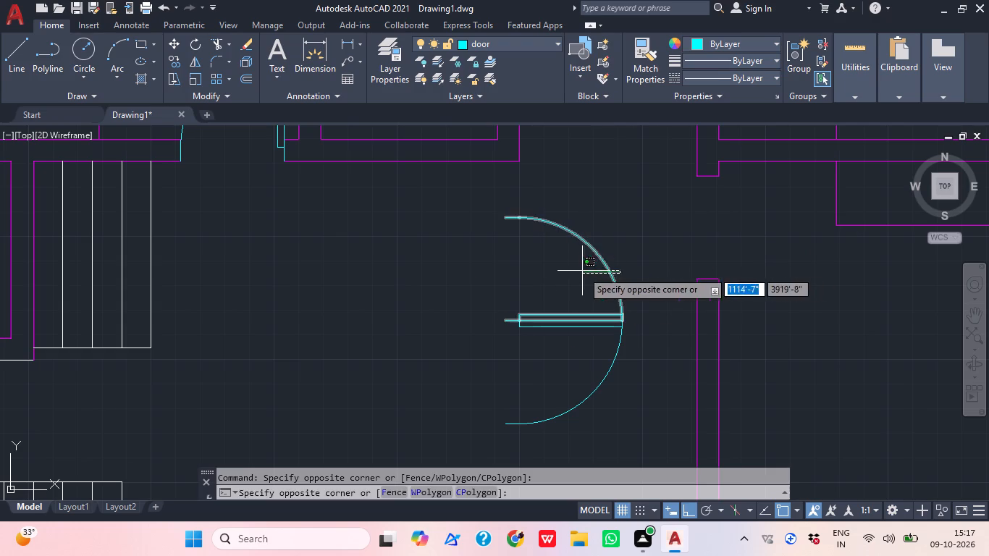
{"action": "left_click", "coordinate": [581, 270]}
{"action": "key", "text": "m"}
{"action": "key", "text": "space"}
{"action": "scroll", "coordinate": [527, 301], "scroll_direction": "up", "scroll_amount": 1}
{"action": "scroll", "coordinate": [527, 301], "scroll_direction": "down", "scroll_amount": 2}
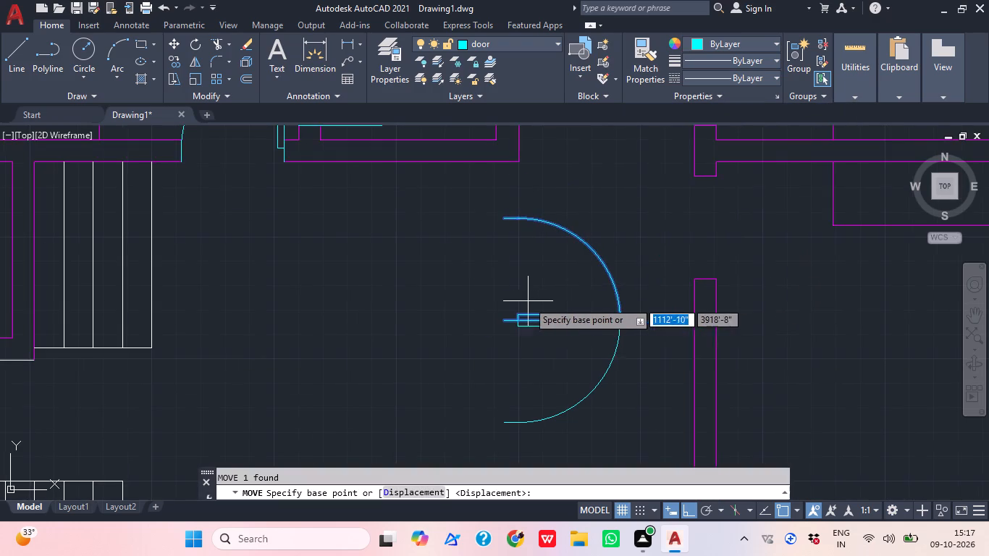
{"action": "scroll", "coordinate": [513, 339], "scroll_direction": "up", "scroll_amount": 3}
{"action": "left_click", "coordinate": [469, 296]}
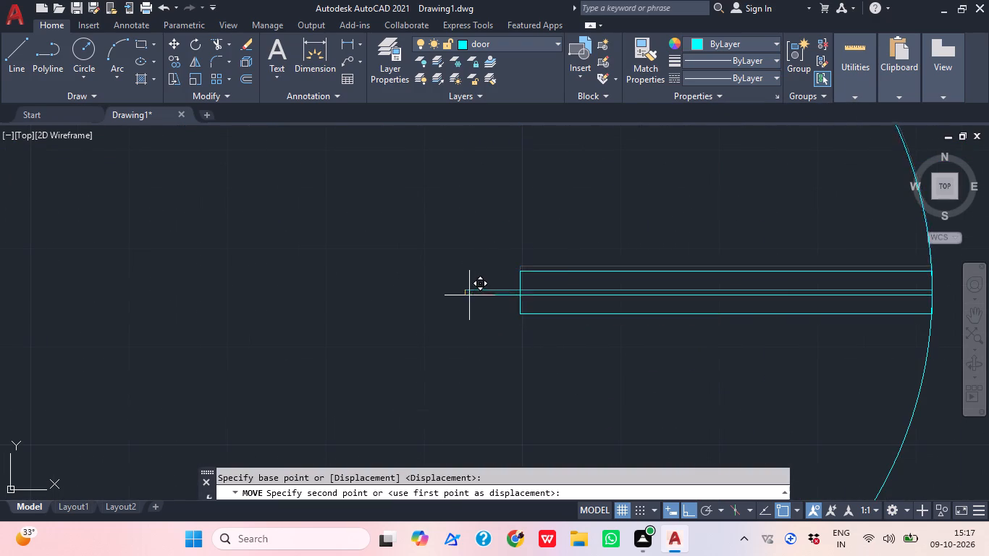
{"action": "scroll", "coordinate": [523, 268], "scroll_direction": "down", "scroll_amount": 2}
{"action": "middle_click_drag", "start_coordinate": [599, 270], "coordinate": [440, 378]}
{"action": "middle_click_drag", "start_coordinate": [654, 245], "coordinate": [605, 269]}
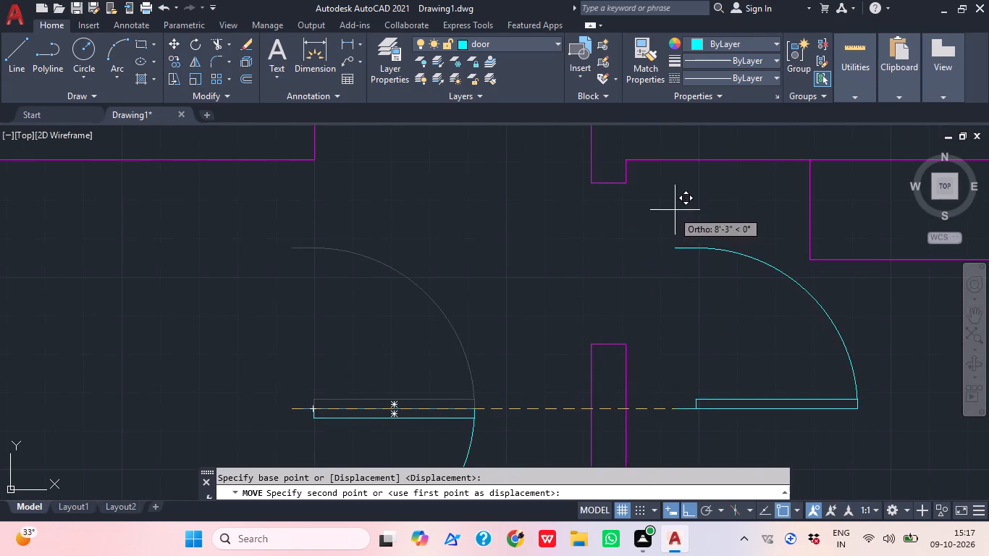
{"action": "scroll", "coordinate": [647, 240], "scroll_direction": "down", "scroll_amount": 1}
{"action": "middle_click_drag", "start_coordinate": [647, 242], "coordinate": [636, 256]}
{"action": "middle_click_drag", "start_coordinate": [626, 196], "coordinate": [521, 333]}
{"action": "scroll", "coordinate": [534, 303], "scroll_direction": "down", "scroll_amount": 1}
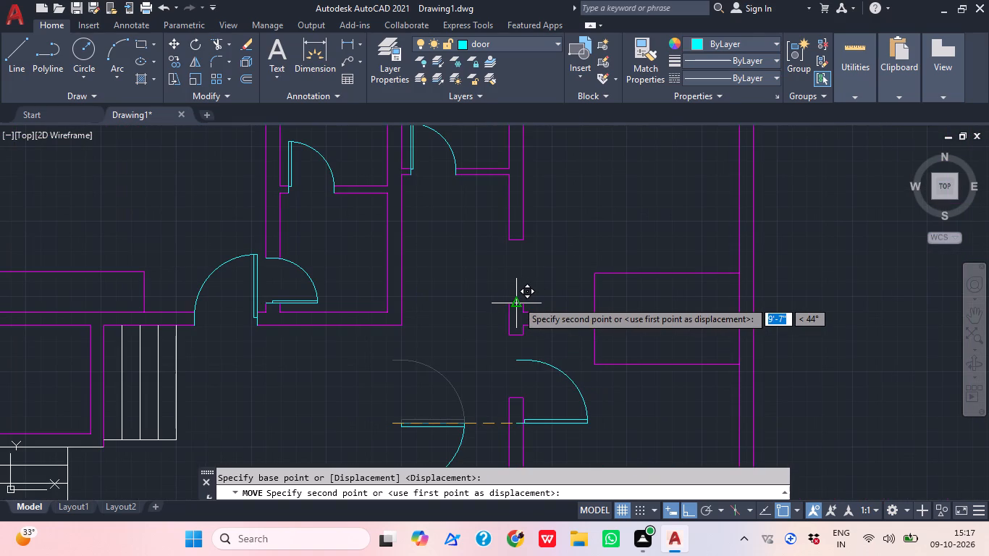
{"action": "scroll", "coordinate": [508, 302], "scroll_direction": "up", "scroll_amount": 3}
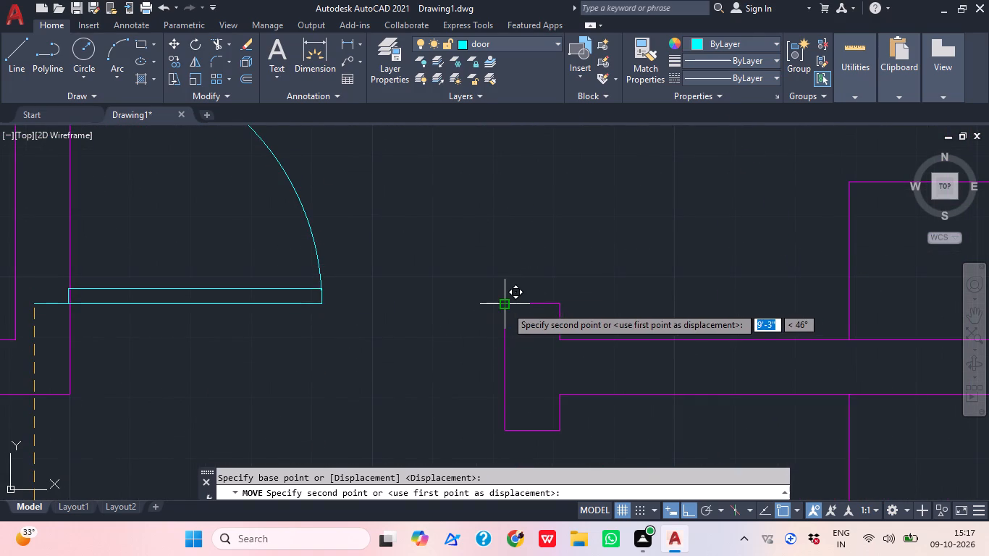
{"action": "left_click", "coordinate": [507, 304]}
Move the remaining 3'6" door in the hall by its hinge corner onto the upper jamb of the lower-right bedroom's doorway.
{"action": "scroll", "coordinate": [583, 274], "scroll_direction": "down", "scroll_amount": 2}
{"action": "middle_click_drag", "start_coordinate": [582, 351], "coordinate": [610, 245]}
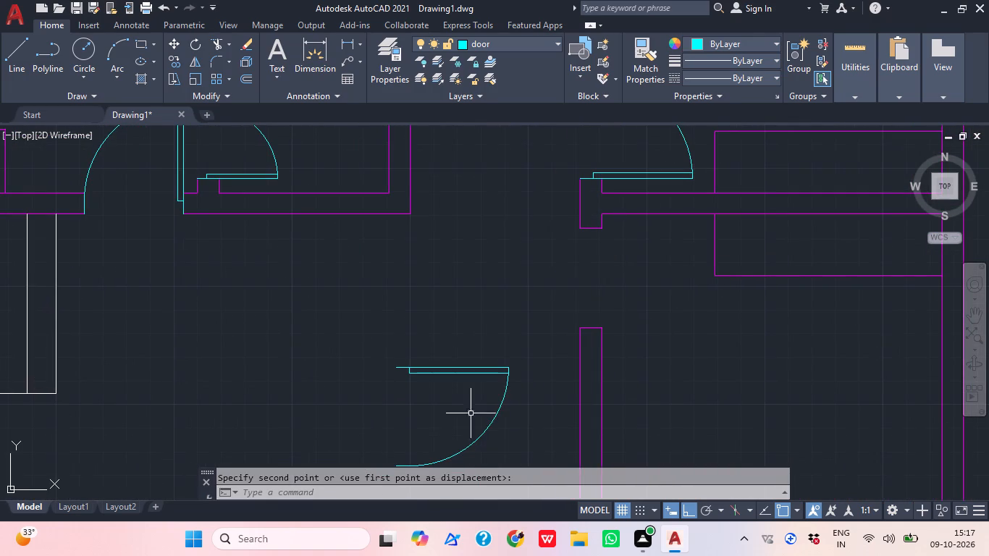
{"action": "left_click", "coordinate": [440, 421]}
{"action": "left_click", "coordinate": [426, 351]}
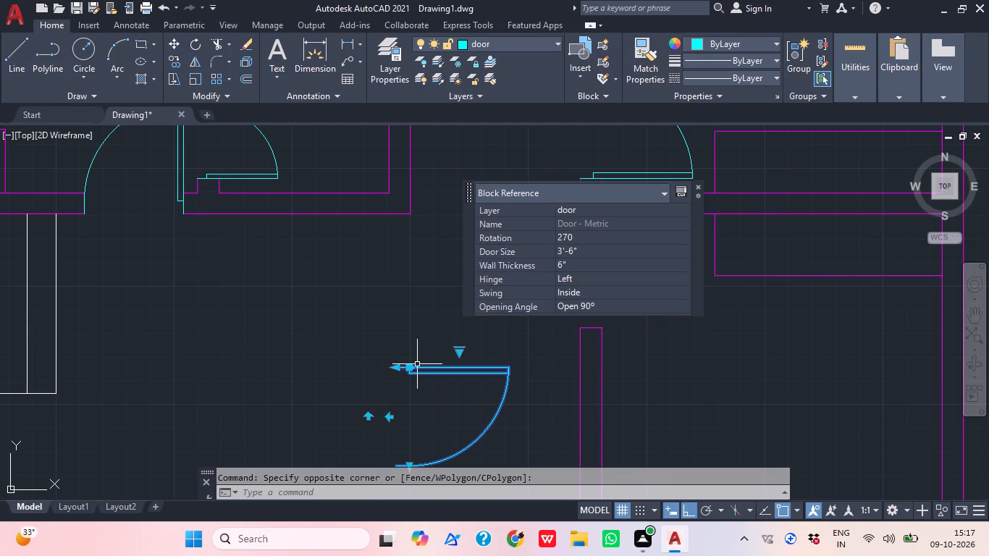
{"action": "type", "text": "m"}
{"action": "key", "text": "space"}
{"action": "scroll", "coordinate": [400, 370], "scroll_direction": "up", "scroll_amount": 3}
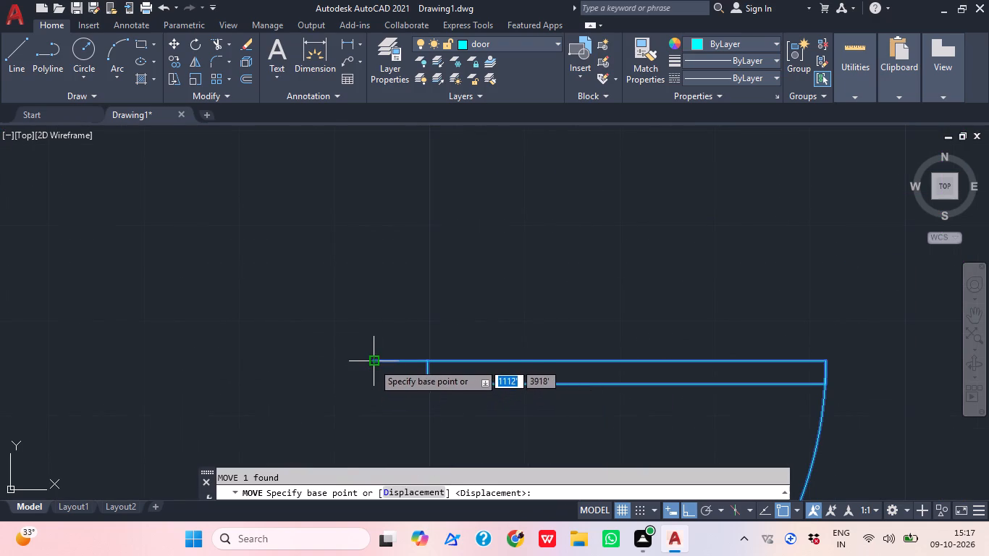
{"action": "left_click", "coordinate": [373, 363]}
{"action": "scroll", "coordinate": [580, 241], "scroll_direction": "down", "scroll_amount": 3}
{"action": "scroll", "coordinate": [587, 241], "scroll_direction": "up", "scroll_amount": 2}
{"action": "middle_click_drag", "start_coordinate": [453, 375], "coordinate": [277, 474]}
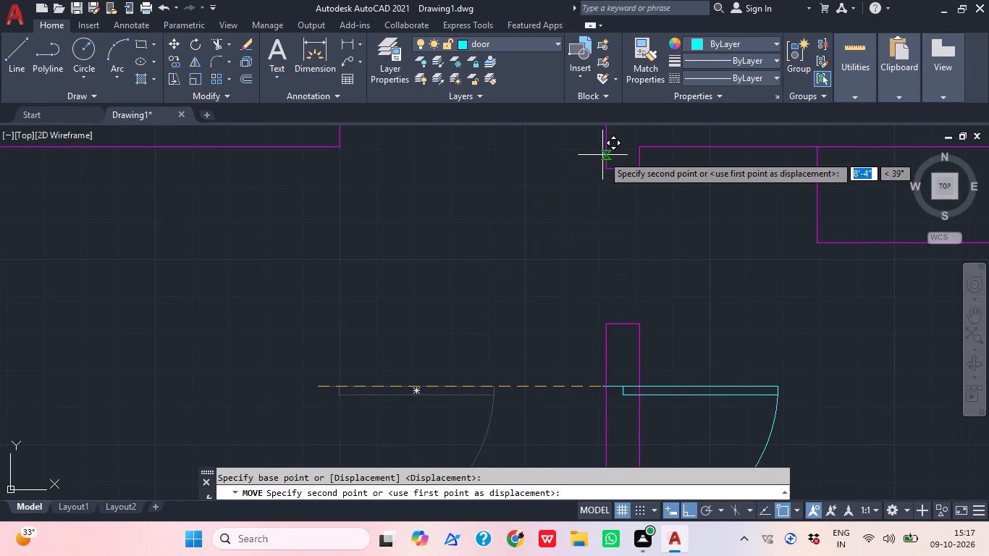
{"action": "left_click", "coordinate": [610, 167]}
Delete the jamb line closing the wall end at the doorway between the central hall and the small room below it.
{"action": "scroll", "coordinate": [581, 272], "scroll_direction": "down", "scroll_amount": 1}
{"action": "scroll", "coordinate": [574, 282], "scroll_direction": "up", "scroll_amount": 1}
{"action": "middle_click_drag", "start_coordinate": [624, 327], "coordinate": [445, 437]}
{"action": "scroll", "coordinate": [509, 398], "scroll_direction": "down", "scroll_amount": 2}
{"action": "middle_click_drag", "start_coordinate": [526, 400], "coordinate": [555, 354]}
{"action": "scroll", "coordinate": [573, 355], "scroll_direction": "down", "scroll_amount": 2}
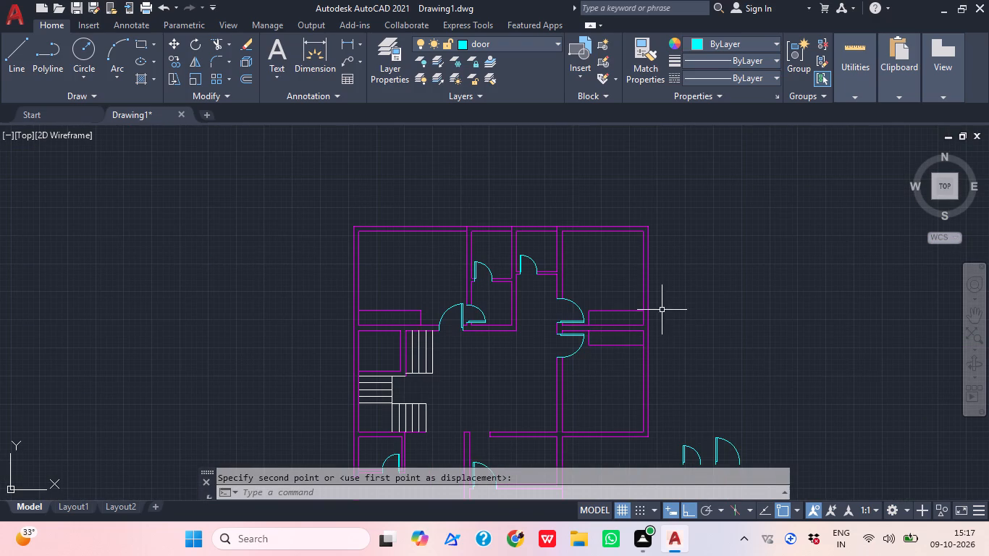
{"action": "middle_click_drag", "start_coordinate": [664, 308], "coordinate": [636, 241]}
{"action": "middle_click_drag", "start_coordinate": [665, 372], "coordinate": [655, 339]}
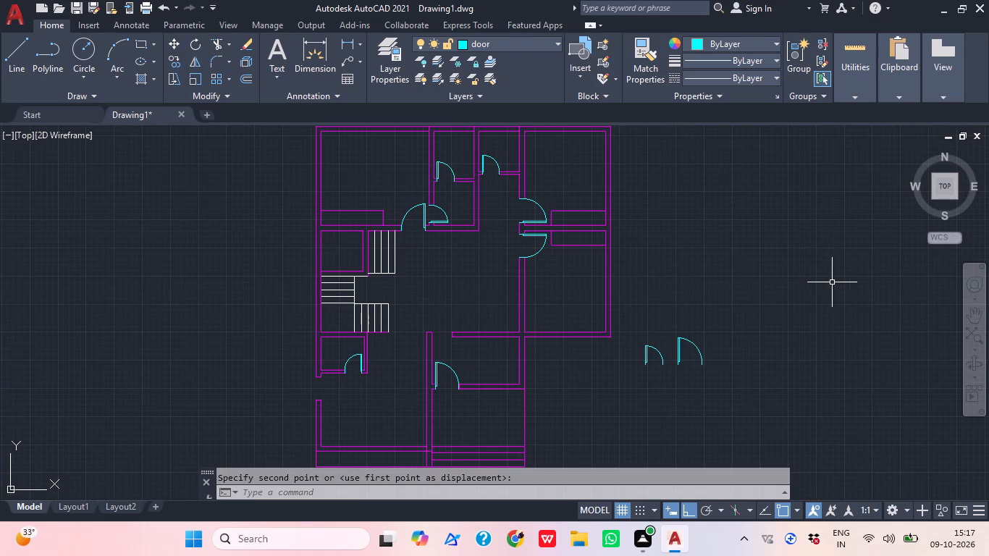
{"action": "middle_click_drag", "start_coordinate": [555, 384], "coordinate": [562, 347]}
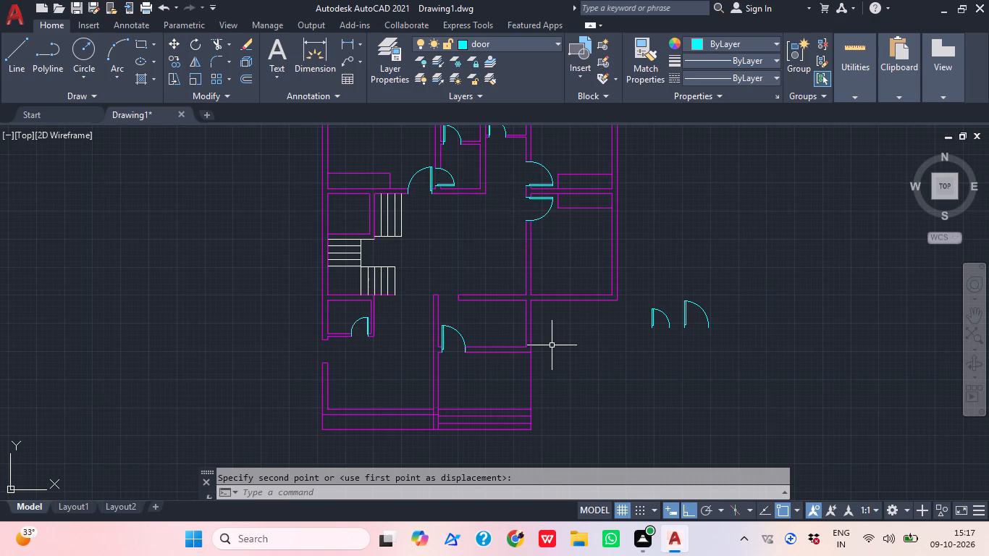
{"action": "scroll", "coordinate": [460, 307], "scroll_direction": "up", "scroll_amount": 2}
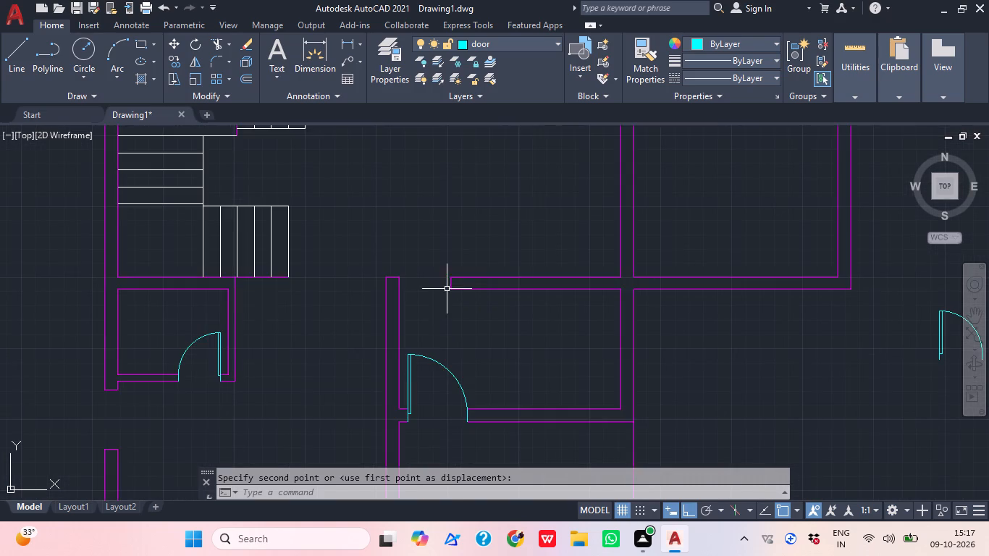
{"action": "scroll", "coordinate": [447, 289], "scroll_direction": "up", "scroll_amount": 3}
{"action": "scroll", "coordinate": [447, 289], "scroll_direction": "down", "scroll_amount": 1}
{"action": "left_click", "coordinate": [457, 279]}
{"action": "left_click", "coordinate": [413, 277]}
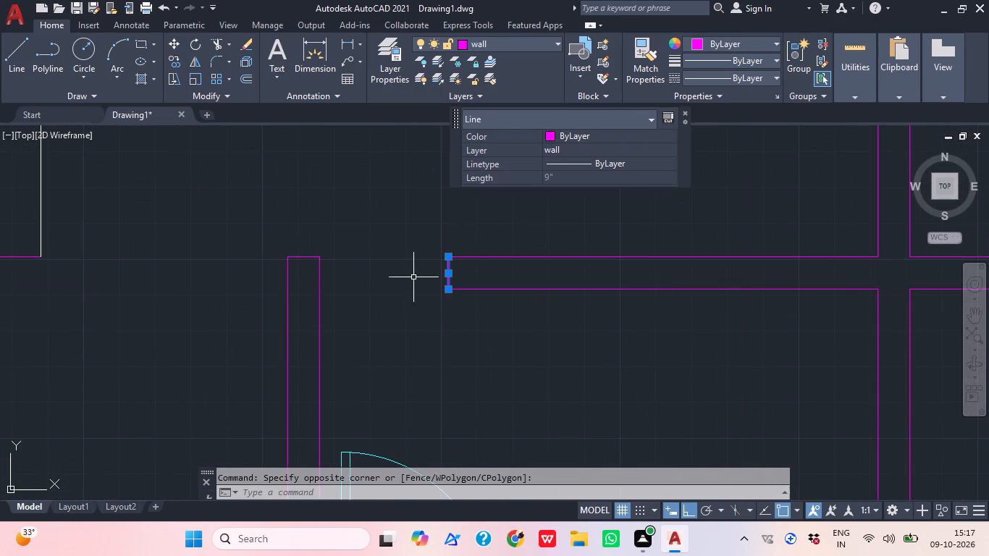
{"action": "key", "text": "Delete"}
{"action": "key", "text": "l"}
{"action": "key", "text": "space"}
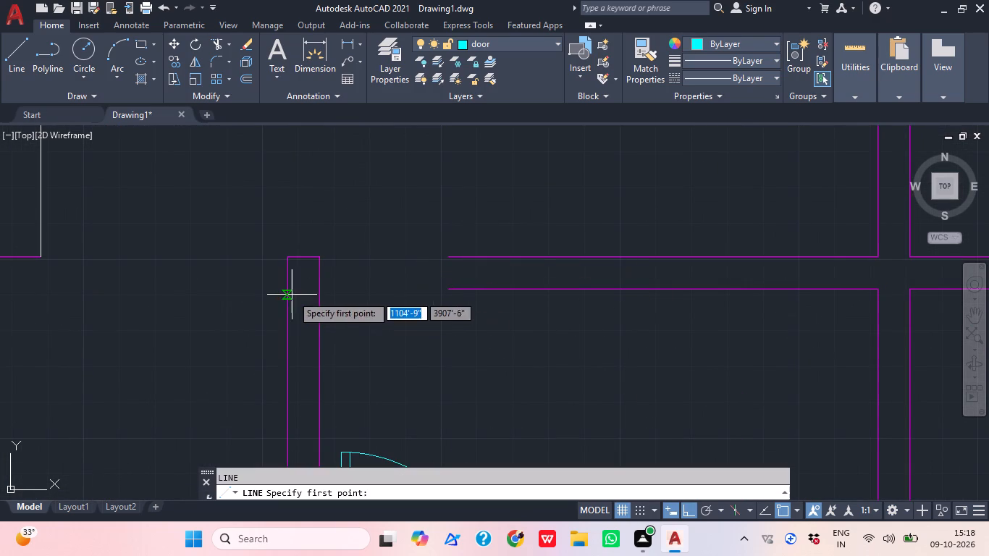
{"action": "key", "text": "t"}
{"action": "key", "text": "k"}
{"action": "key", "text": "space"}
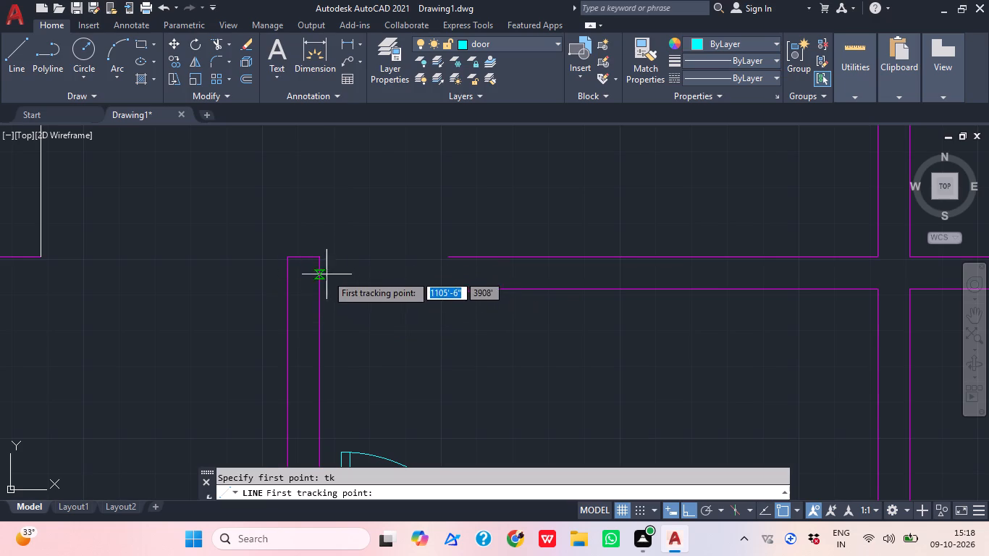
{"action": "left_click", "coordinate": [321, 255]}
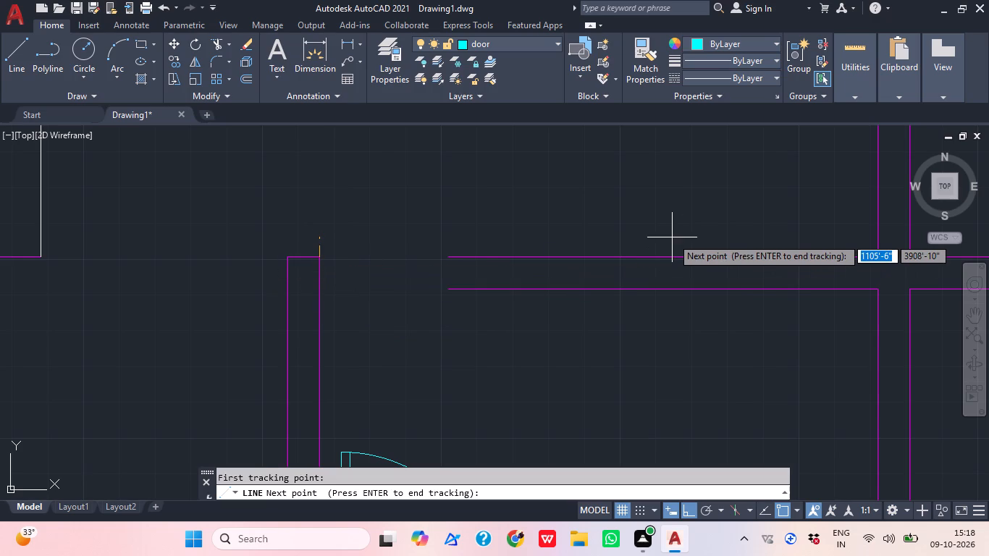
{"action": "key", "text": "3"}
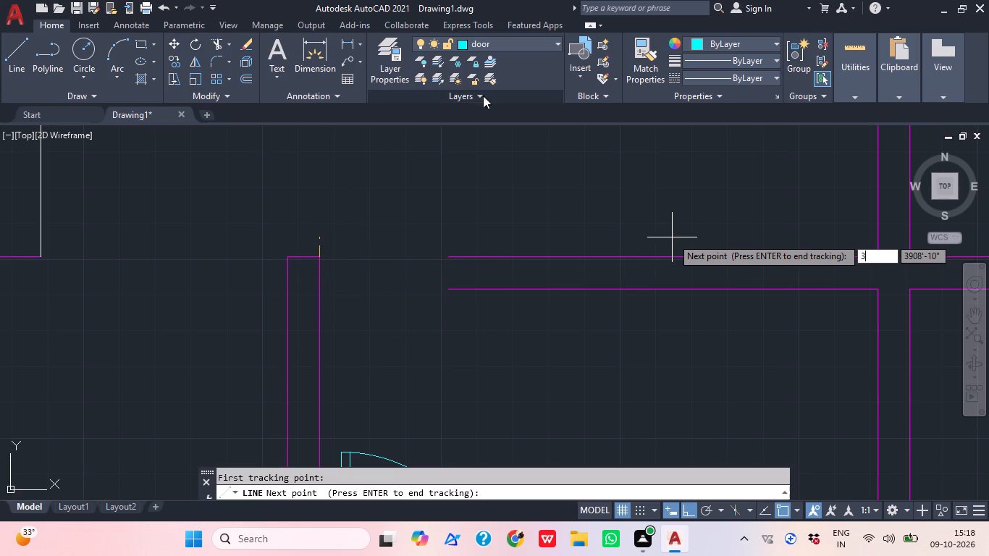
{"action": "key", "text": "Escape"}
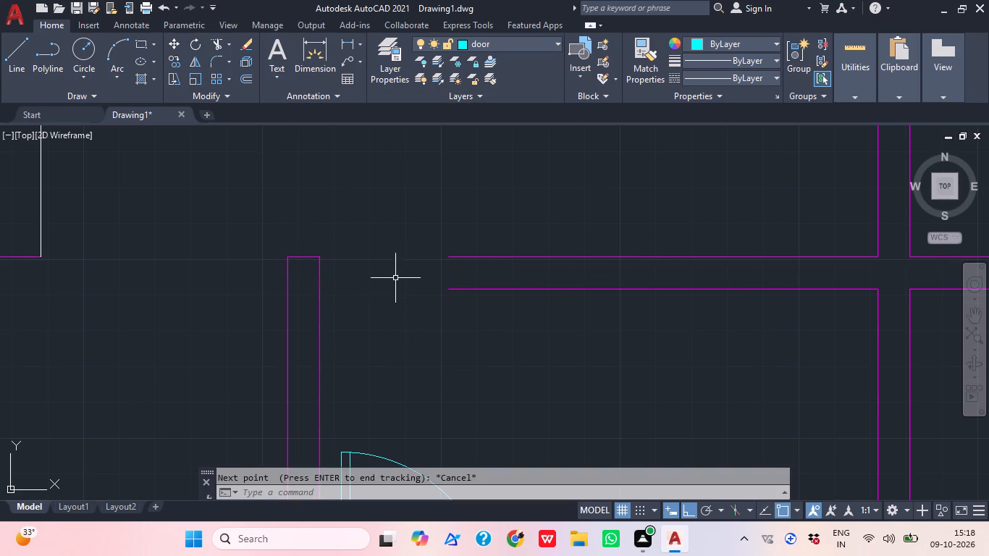
Extend both lines of the wall below the hall across the doorway to the vertical wall, closing the opening.
{"action": "type", "text": "ex"}
{"action": "key", "text": "space"}
{"action": "left_click_drag", "start_coordinate": [484, 320], "coordinate": [484, 305]}
{"action": "left_click", "coordinate": [468, 237]}
{"action": "key", "text": "Escape"}
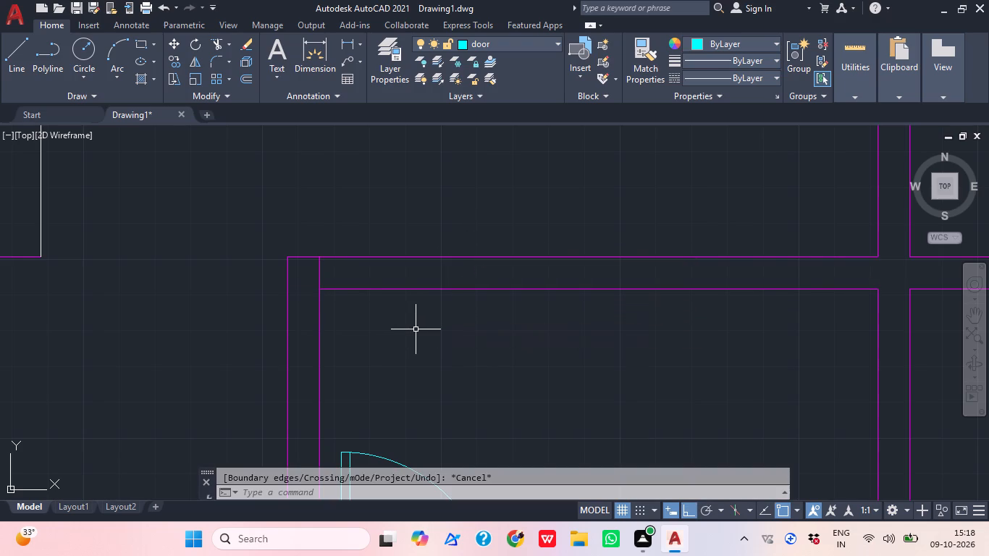
Draw a jamb line across the wall below the hall, starting at a tracked point 3'6" from the vertical wall's top inner corner.
{"action": "type", "text": "l"}
{"action": "key", "text": "space"}
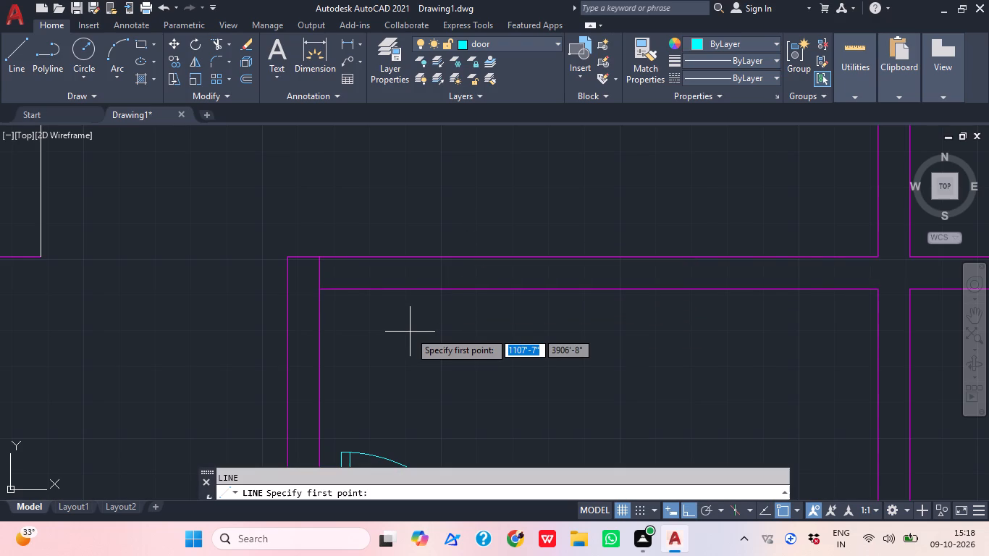
{"action": "type", "text": "tk"}
{"action": "key", "text": "space"}
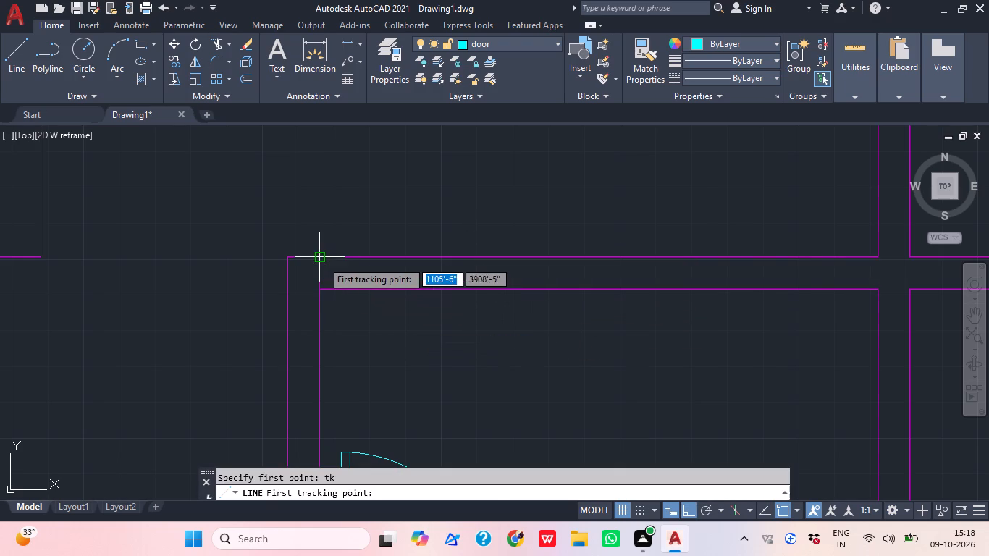
{"action": "left_click", "coordinate": [322, 261]}
{"action": "type", "text": "3'6\""}
{"action": "key", "text": "Return"}
{"action": "key", "text": "Return"}
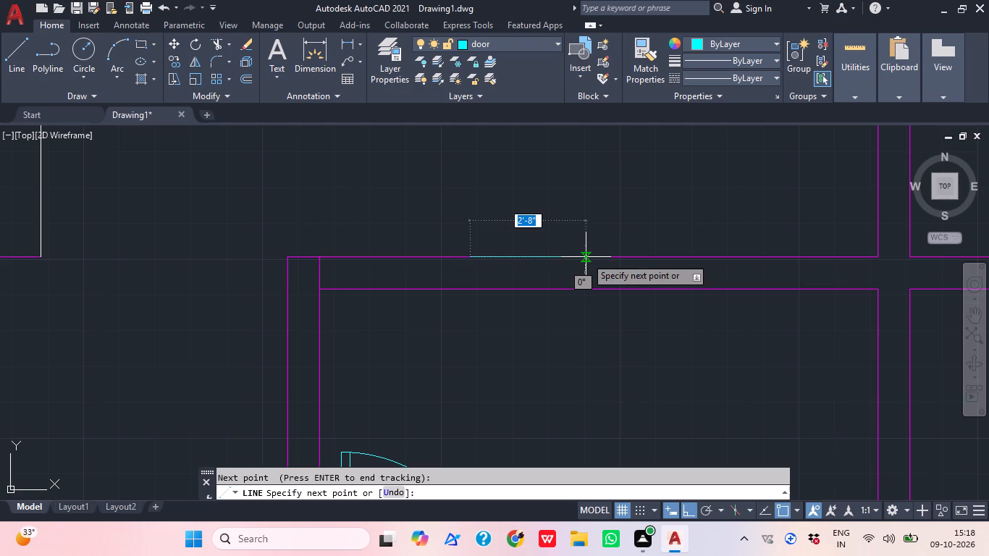
{"action": "left_click", "coordinate": [468, 290]}
{"action": "key", "text": "Escape"}
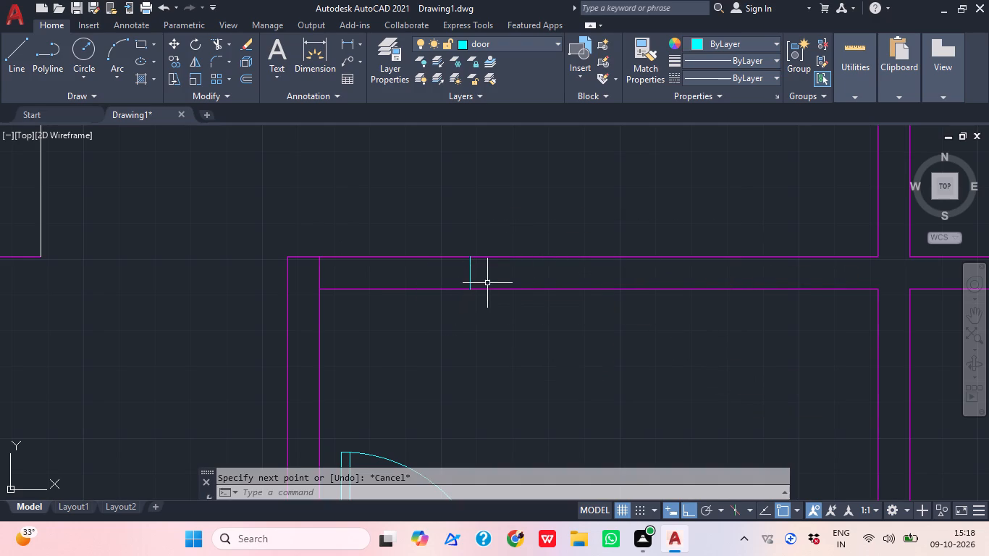
Trim both wall lines between the vertical wall and the new jamb line to open the doorway.
{"action": "key", "text": "t"}
{"action": "type", "text": "r"}
{"action": "key", "text": "space"}
{"action": "left_click", "coordinate": [453, 313]}
{"action": "left_click", "coordinate": [380, 192]}
{"action": "key", "text": "Escape"}
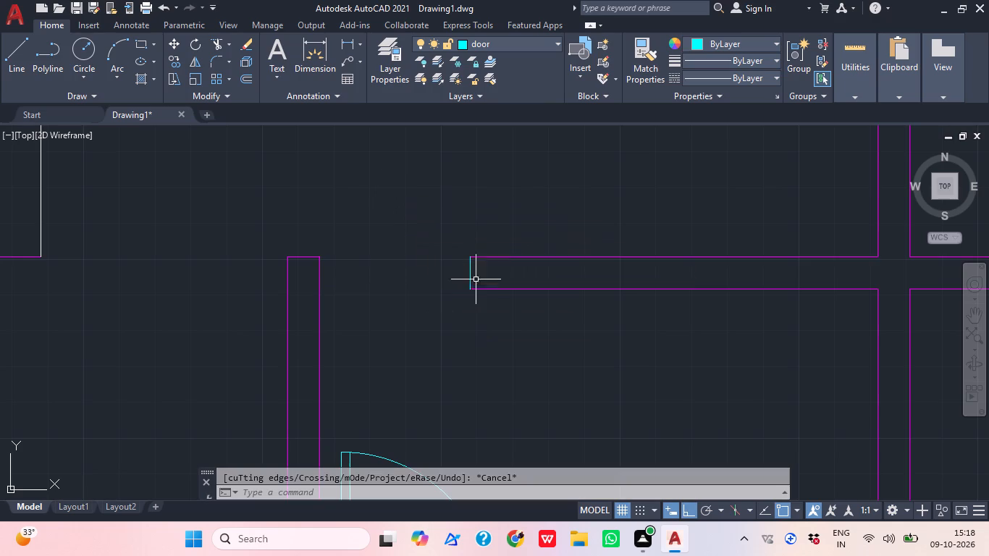
{"action": "left_click", "coordinate": [472, 291]}
{"action": "key", "text": "Escape"}
Change the new jamb line's layer to wall.
{"action": "left_click", "coordinate": [482, 276]}
{"action": "left_click", "coordinate": [411, 277]}
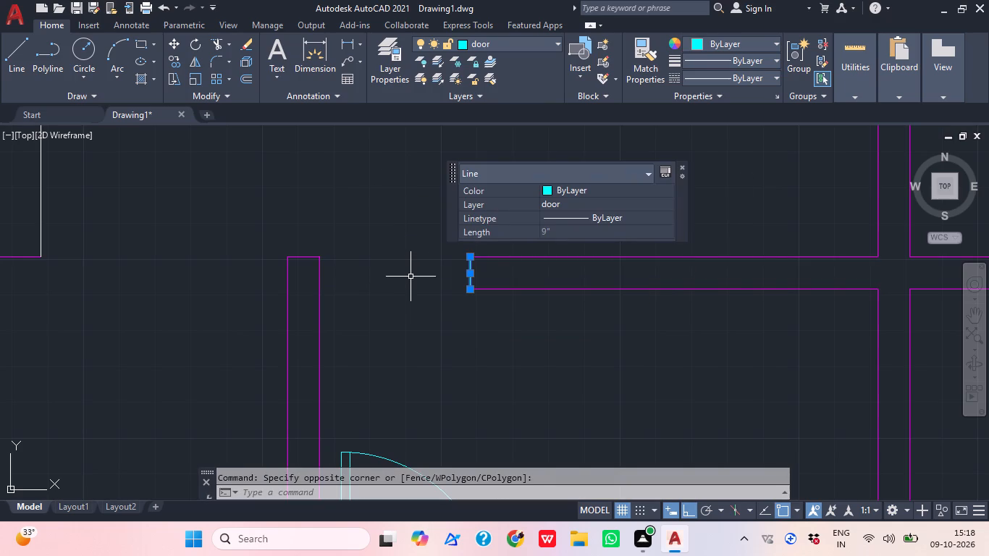
{"action": "left_click", "coordinate": [506, 49]}
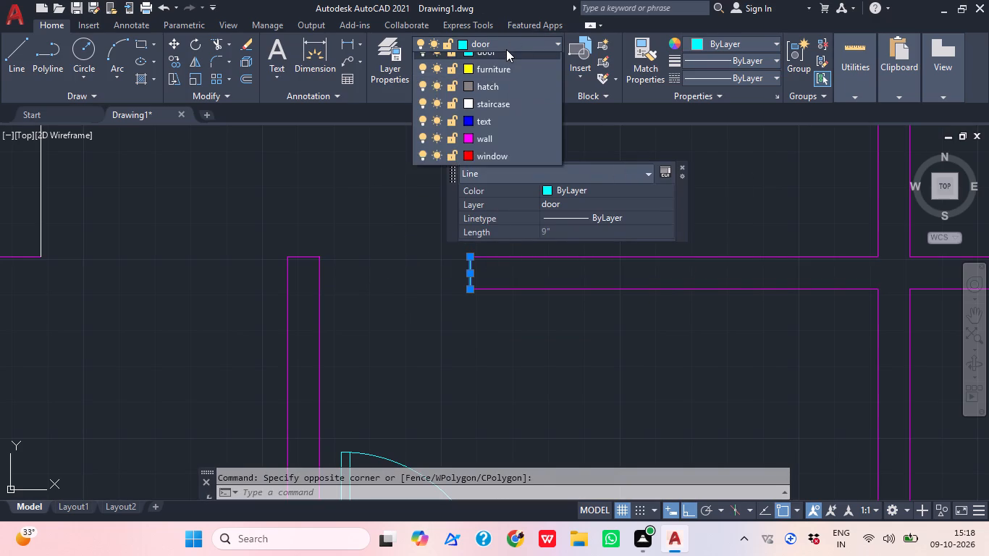
{"action": "left_click", "coordinate": [501, 171]}
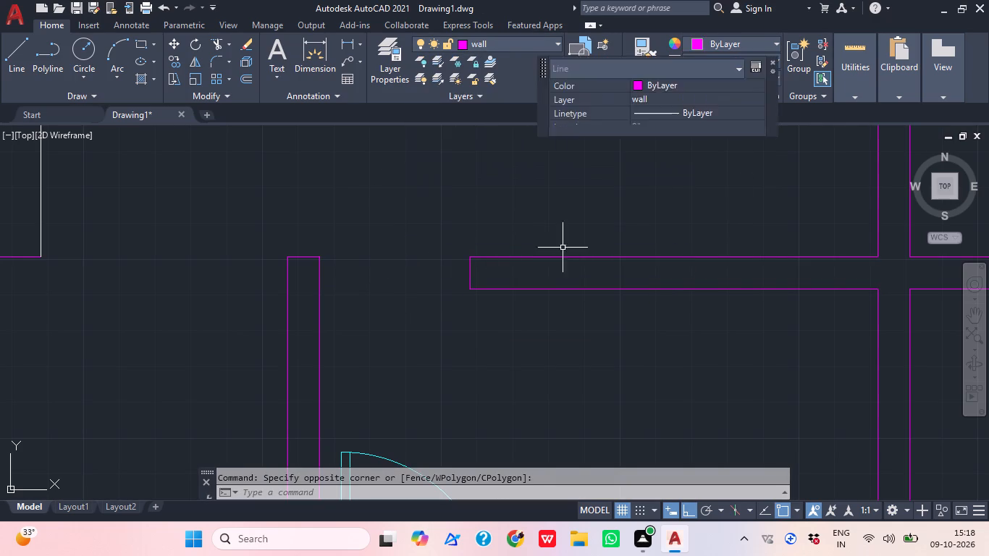
{"action": "key", "text": "Escape"}
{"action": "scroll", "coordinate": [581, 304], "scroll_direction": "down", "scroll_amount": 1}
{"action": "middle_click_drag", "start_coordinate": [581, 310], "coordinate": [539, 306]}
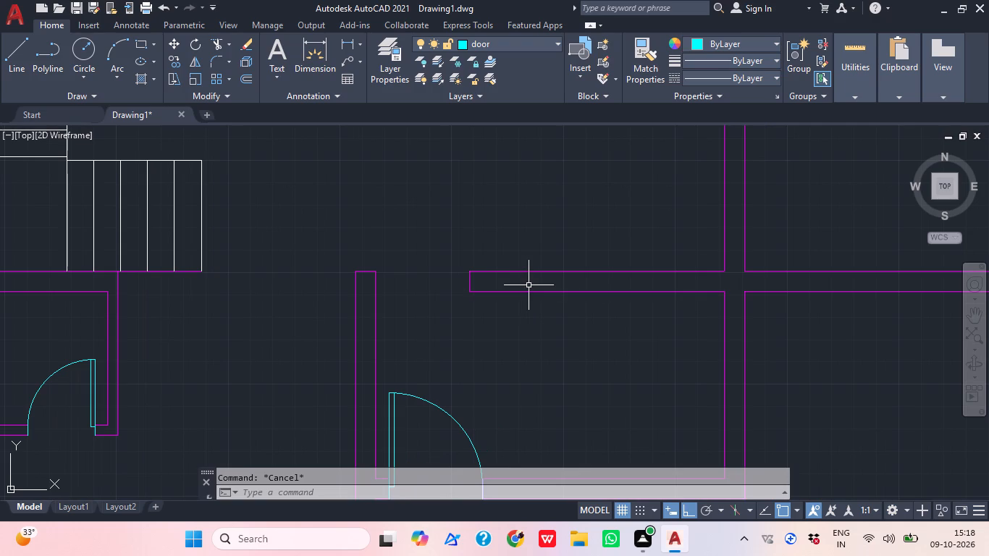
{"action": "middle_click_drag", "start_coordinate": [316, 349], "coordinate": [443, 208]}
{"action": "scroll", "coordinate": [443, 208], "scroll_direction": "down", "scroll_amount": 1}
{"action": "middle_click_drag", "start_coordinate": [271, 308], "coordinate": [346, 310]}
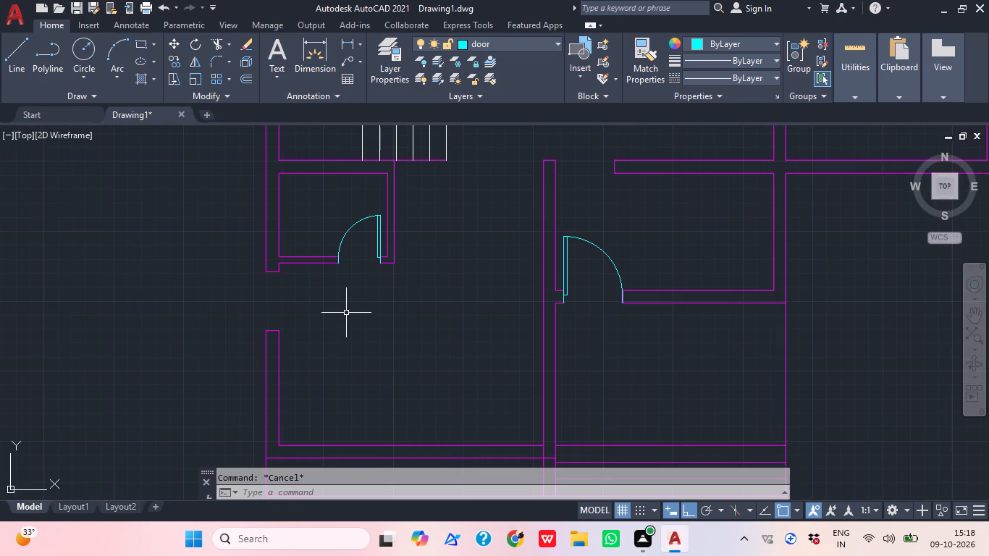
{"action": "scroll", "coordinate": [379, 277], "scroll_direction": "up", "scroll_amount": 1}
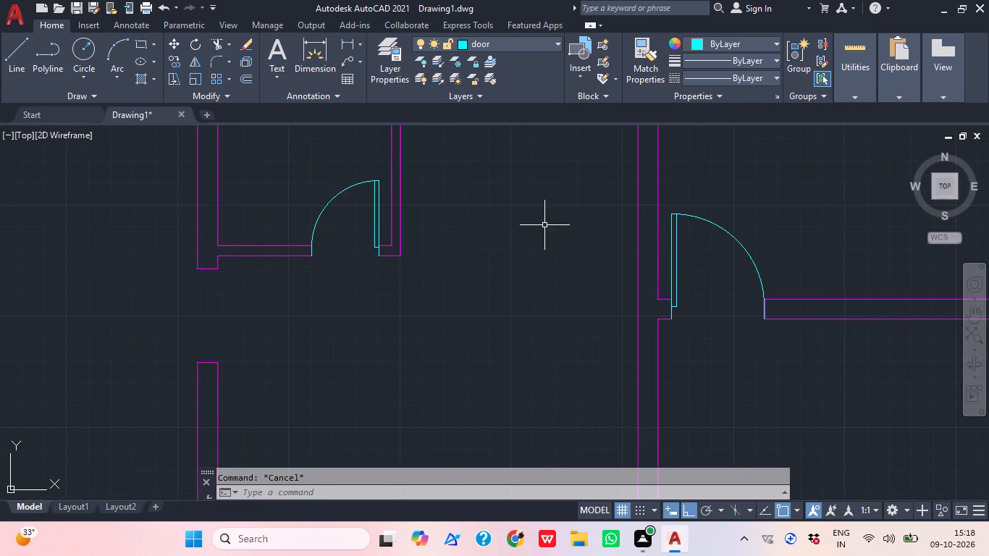
Copy the door at the top of the right-hand middle bedroom into the opening in the plan's left outer wall, below the stairs.
{"action": "middle_click_drag", "start_coordinate": [531, 237], "coordinate": [373, 326]}
{"action": "scroll", "coordinate": [548, 216], "scroll_direction": "down", "scroll_amount": 2}
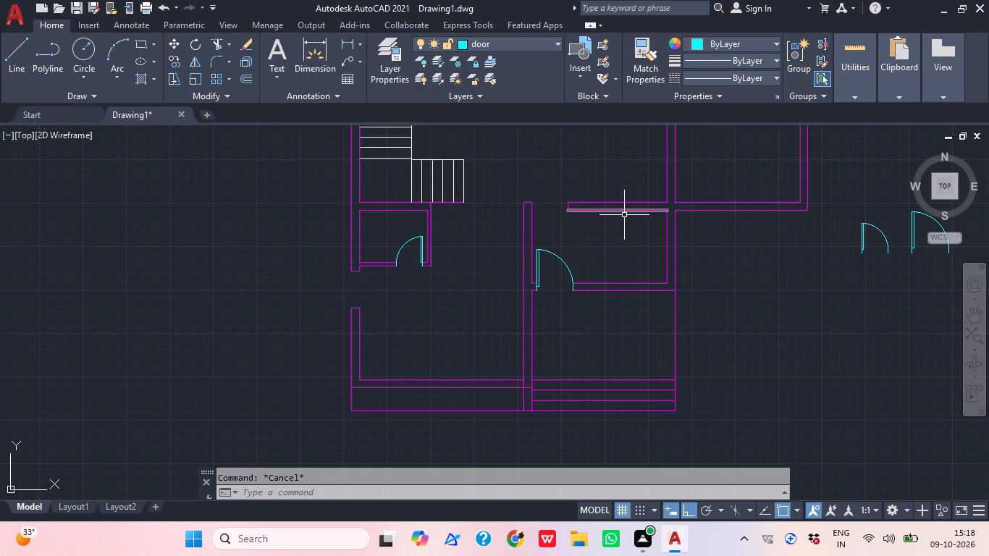
{"action": "middle_click_drag", "start_coordinate": [618, 344], "coordinate": [587, 410]}
{"action": "scroll", "coordinate": [587, 410], "scroll_direction": "down", "scroll_amount": 1}
{"action": "middle_click_drag", "start_coordinate": [634, 300], "coordinate": [616, 381]}
{"action": "scroll", "coordinate": [605, 332], "scroll_direction": "up", "scroll_amount": 3}
{"action": "left_click", "coordinate": [657, 330]}
{"action": "left_click", "coordinate": [636, 313]}
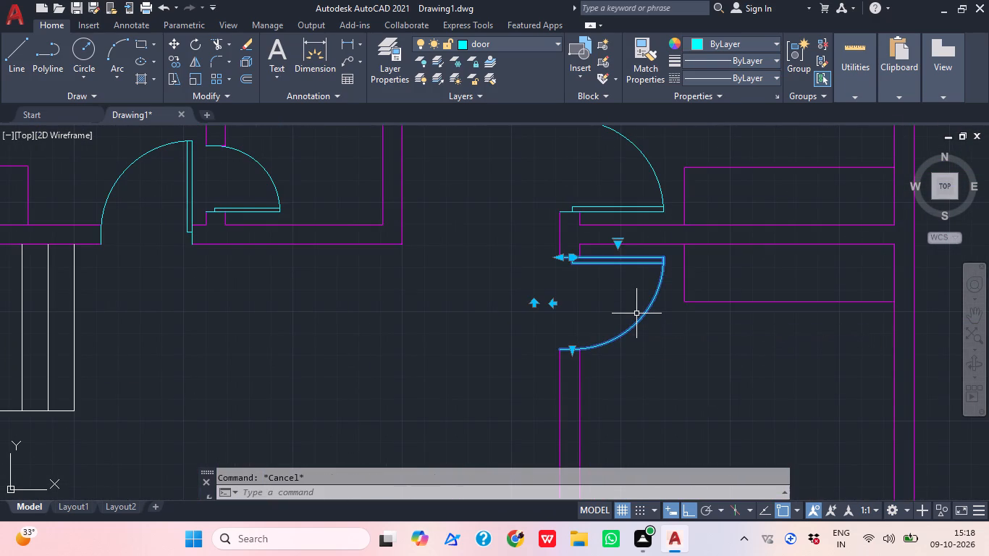
{"action": "type", "text": "co"}
{"action": "key", "text": "space"}
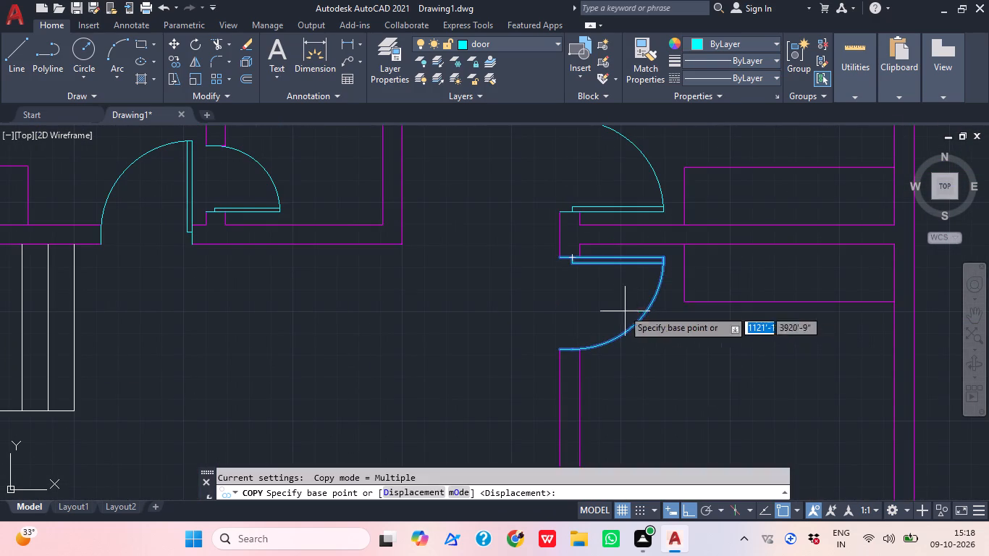
{"action": "scroll", "coordinate": [560, 243], "scroll_direction": "up", "scroll_amount": 2}
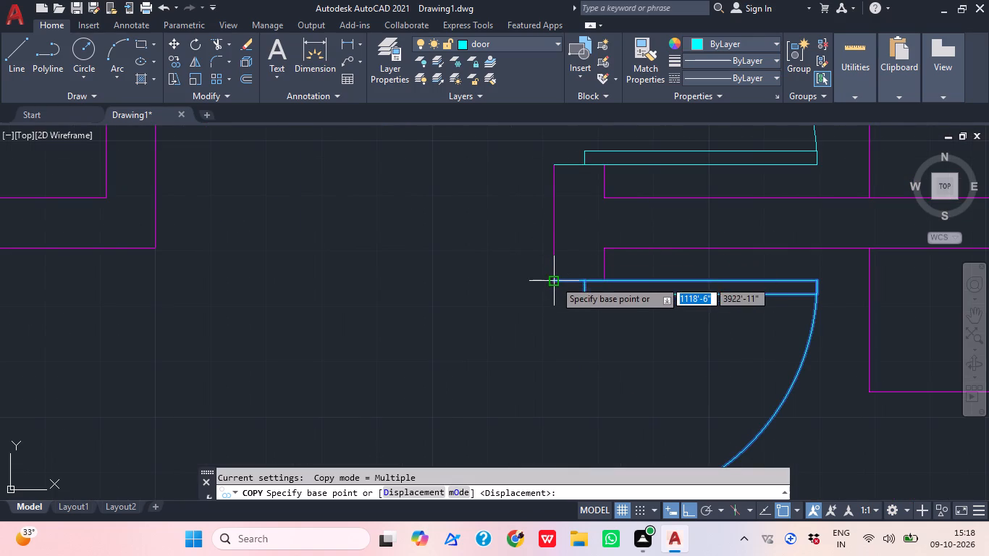
{"action": "left_click", "coordinate": [555, 280]}
{"action": "scroll", "coordinate": [741, 182], "scroll_direction": "down", "scroll_amount": 2}
{"action": "middle_click_drag", "start_coordinate": [451, 373], "coordinate": [833, 195]}
{"action": "middle_click_drag", "start_coordinate": [519, 381], "coordinate": [682, 113]}
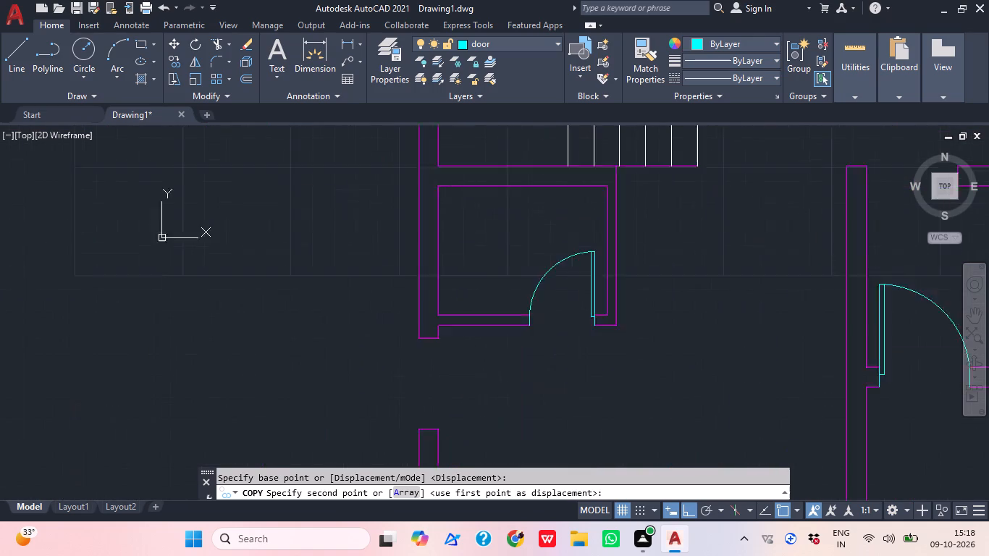
{"action": "middle_click_drag", "start_coordinate": [682, 113], "coordinate": [748, 0]}
{"action": "left_click", "coordinate": [500, 204]}
{"action": "scroll", "coordinate": [560, 285], "scroll_direction": "down", "scroll_amount": 2}
{"action": "key", "text": "Escape"}
Erase the two spare door blocks standing outside the plan's right side.
{"action": "scroll", "coordinate": [628, 287], "scroll_direction": "down", "scroll_amount": 2}
{"action": "middle_click_drag", "start_coordinate": [688, 285], "coordinate": [644, 293]}
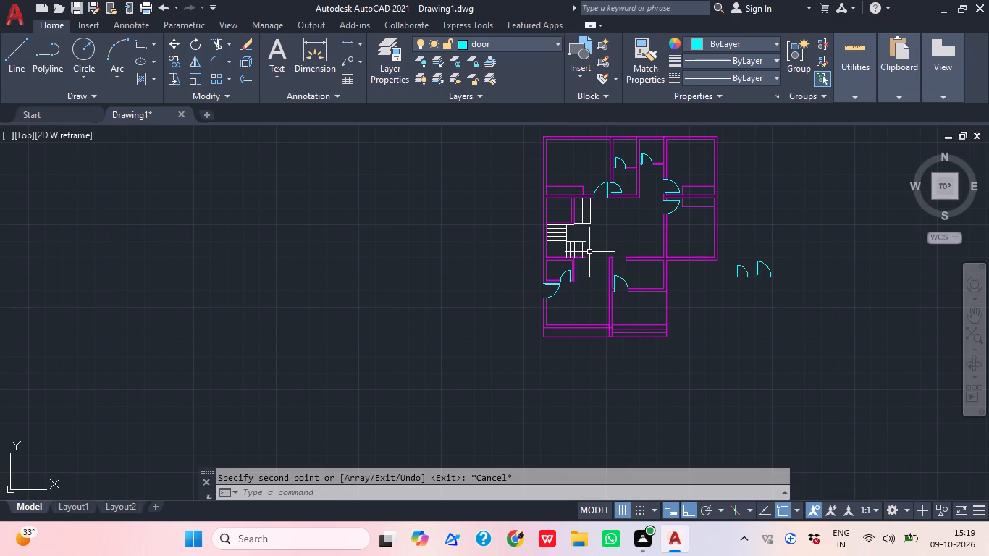
{"action": "middle_click_drag", "start_coordinate": [740, 268], "coordinate": [655, 279]}
{"action": "middle_click_drag", "start_coordinate": [641, 327], "coordinate": [616, 327]}
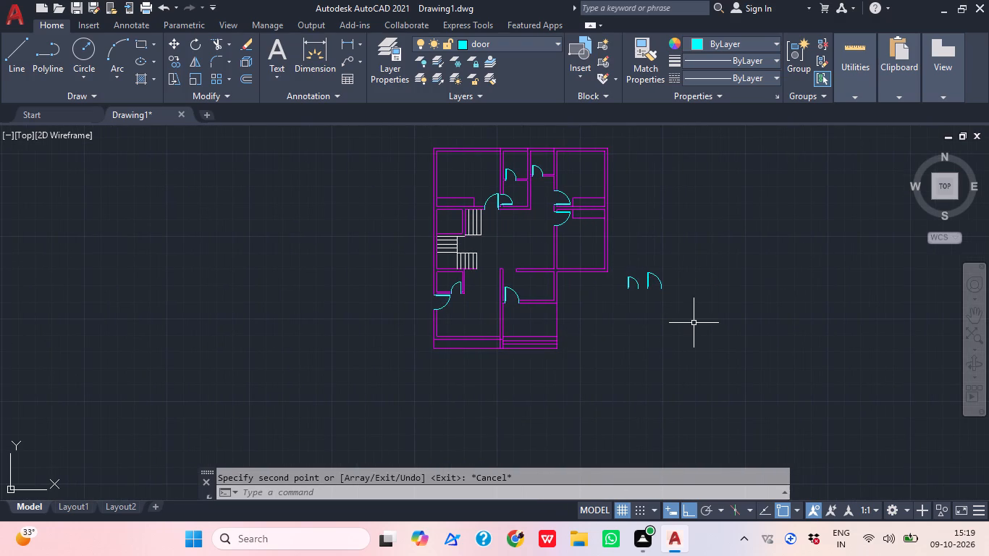
{"action": "scroll", "coordinate": [690, 310], "scroll_direction": "up", "scroll_amount": 2}
{"action": "left_click_drag", "start_coordinate": [667, 285], "coordinate": [637, 282]}
{"action": "left_click", "coordinate": [509, 239]}
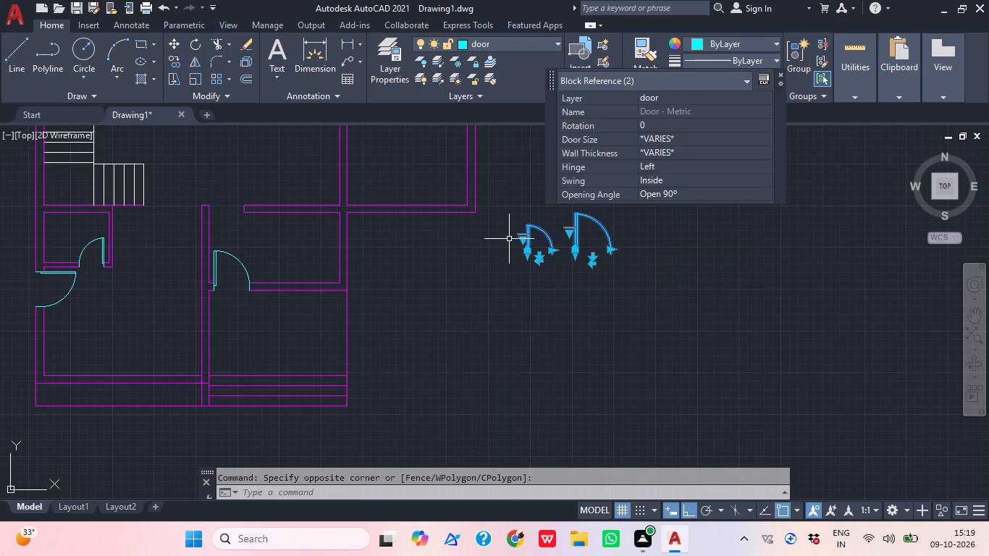
{"action": "key", "text": "Delete"}
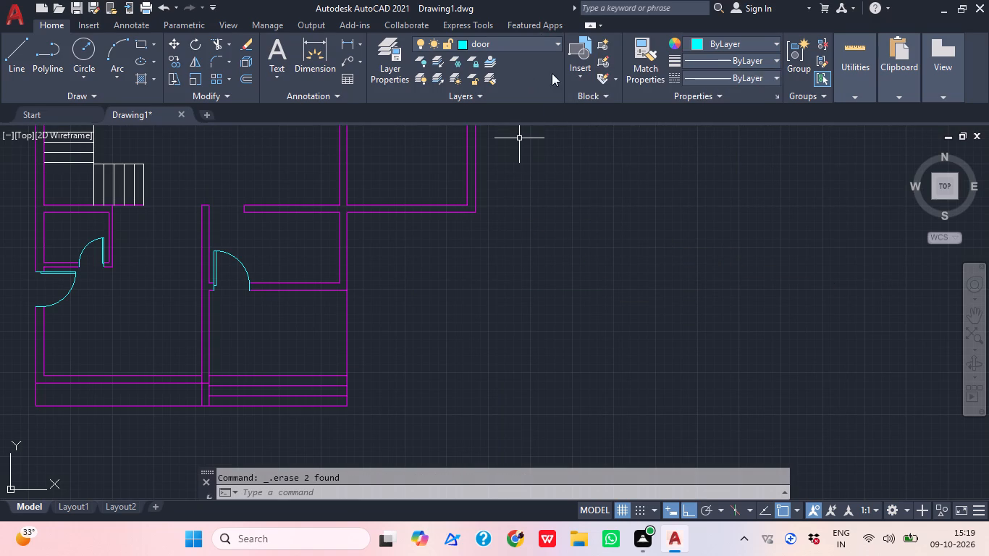
Make furniture the current layer.
{"action": "left_click", "coordinate": [522, 49]}
{"action": "left_click", "coordinate": [481, 93]}
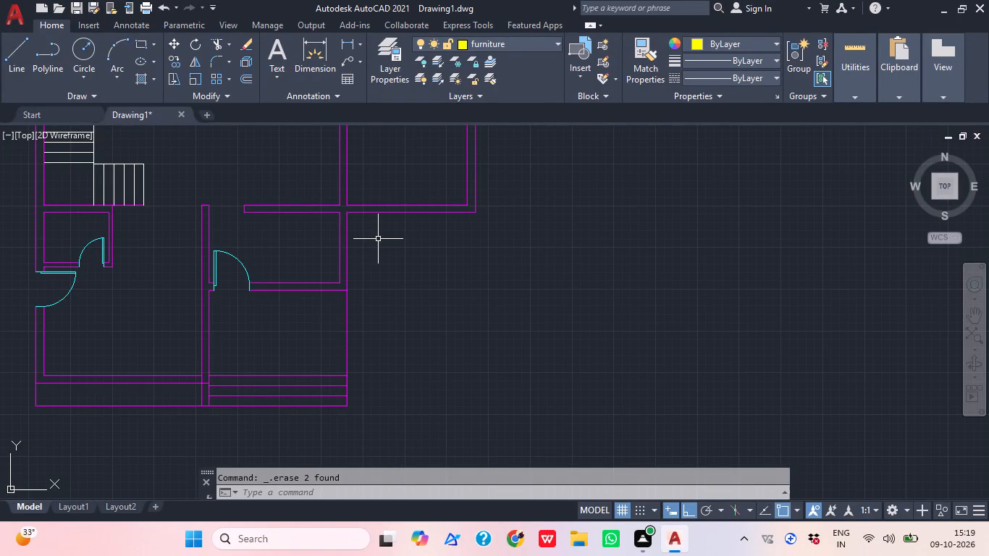
Insert a Bed - Queen block in the empty space to the right of the plan's lower rooms.
{"action": "middle_click_drag", "start_coordinate": [254, 322], "coordinate": [331, 331]}
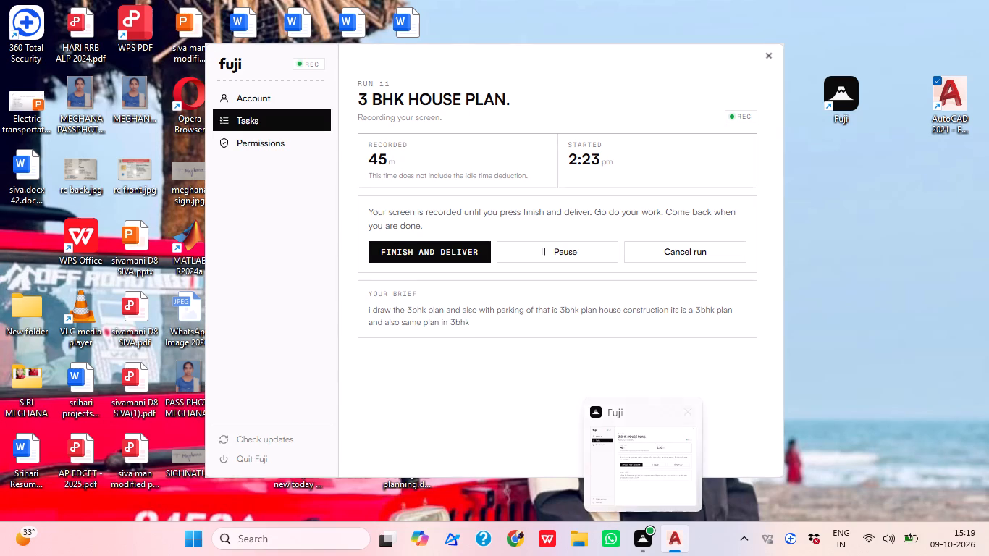
{"action": "middle_click_drag", "start_coordinate": [570, 376], "coordinate": [625, 458]}
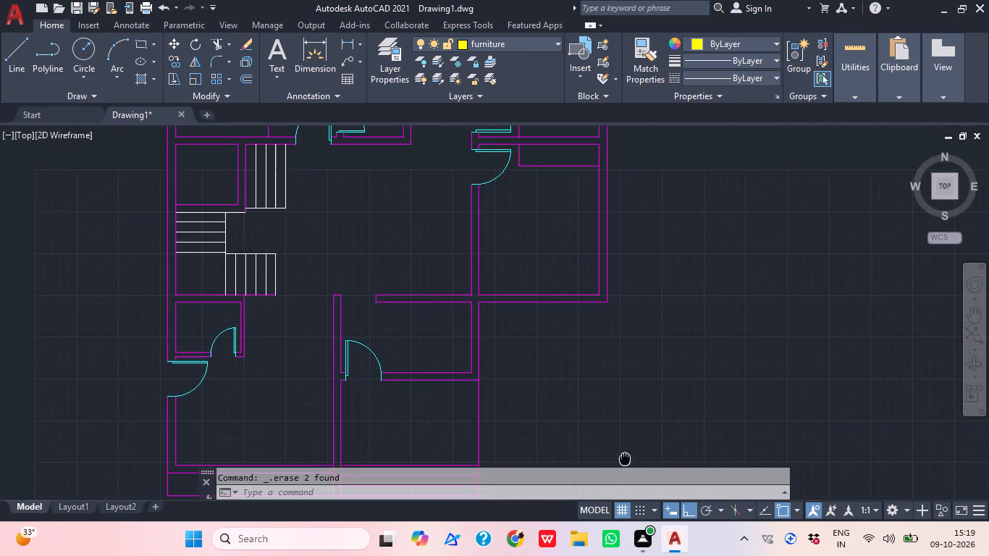
{"action": "middle_click_drag", "start_coordinate": [625, 458], "coordinate": [626, 460]}
{"action": "middle_click_drag", "start_coordinate": [544, 381], "coordinate": [626, 307]}
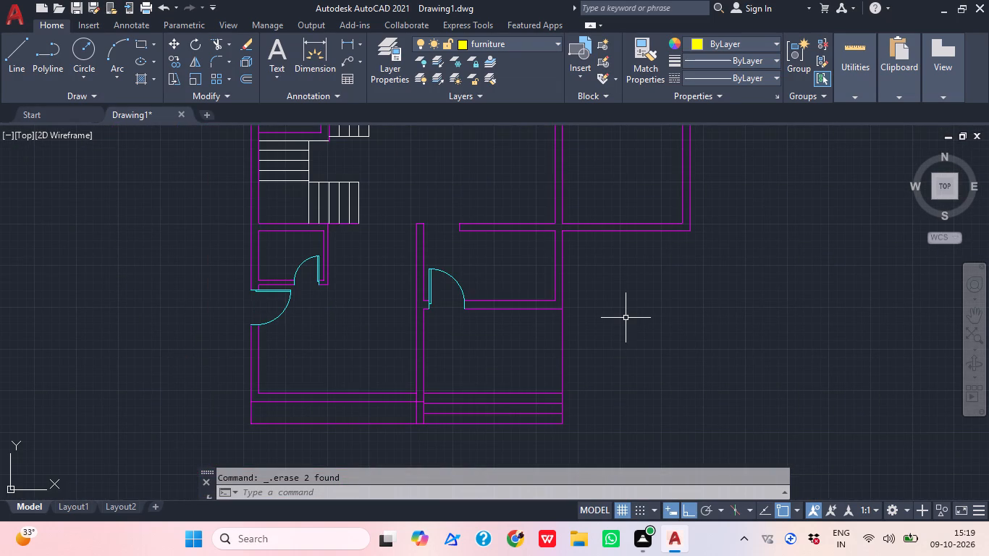
{"action": "type", "text": "i"}
{"action": "key", "text": "space"}
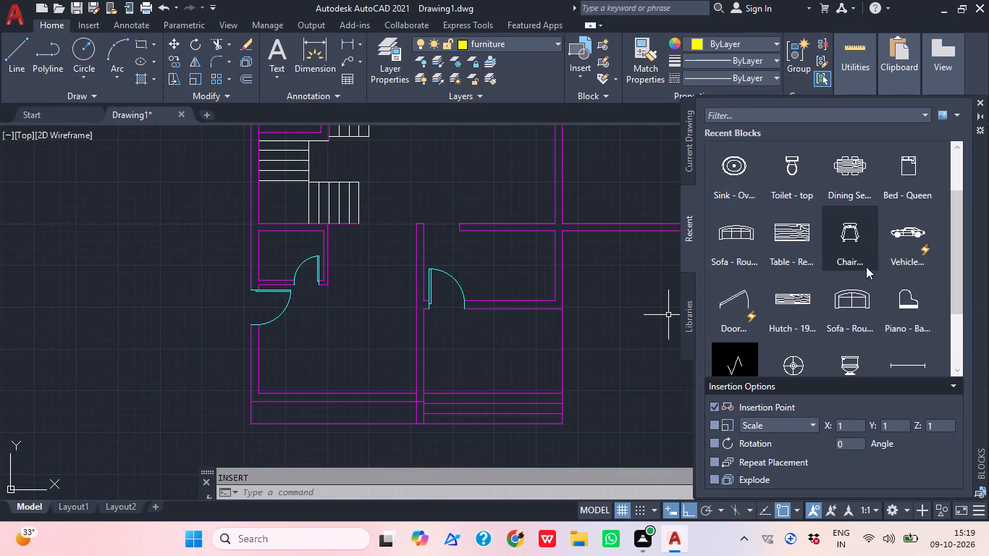
{"action": "left_click_drag", "start_coordinate": [904, 170], "coordinate": [597, 347]}
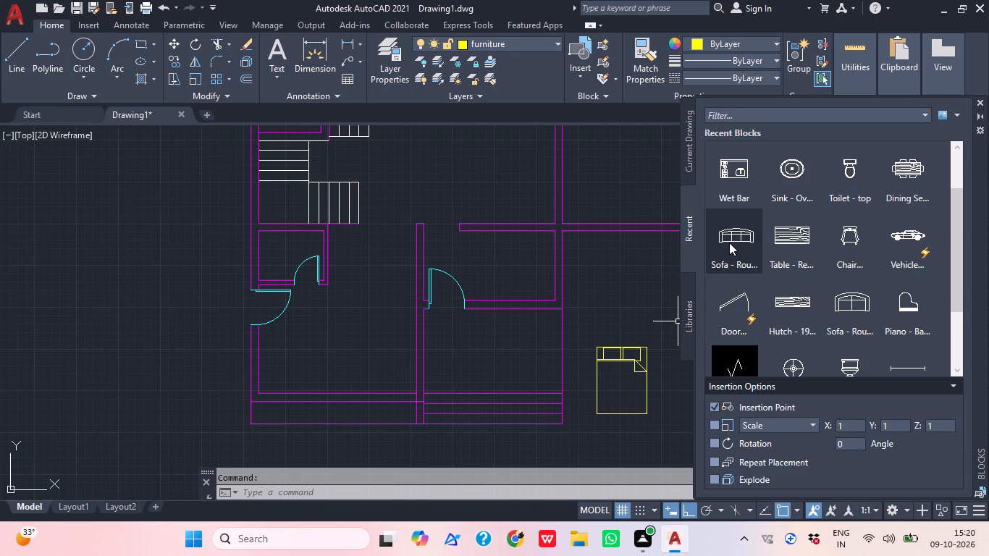
{"action": "left_click", "coordinate": [976, 108]}
Rotate the queen bed 90° about the midpoint of its headboard edge.
{"action": "middle_click_drag", "start_coordinate": [655, 392], "coordinate": [655, 405]}
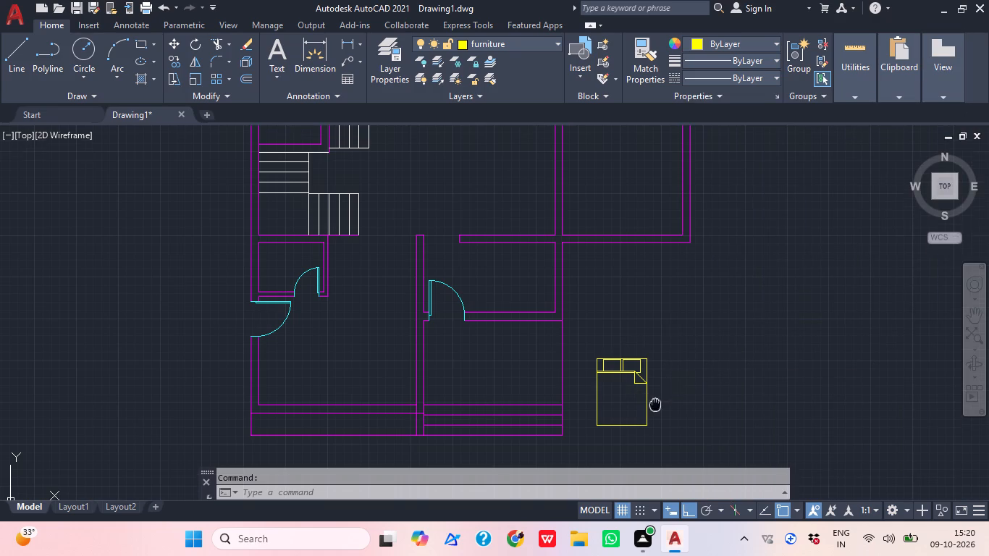
{"action": "middle_click_drag", "start_coordinate": [655, 405], "coordinate": [655, 407]}
{"action": "left_click", "coordinate": [652, 420]}
{"action": "left_click", "coordinate": [630, 400]}
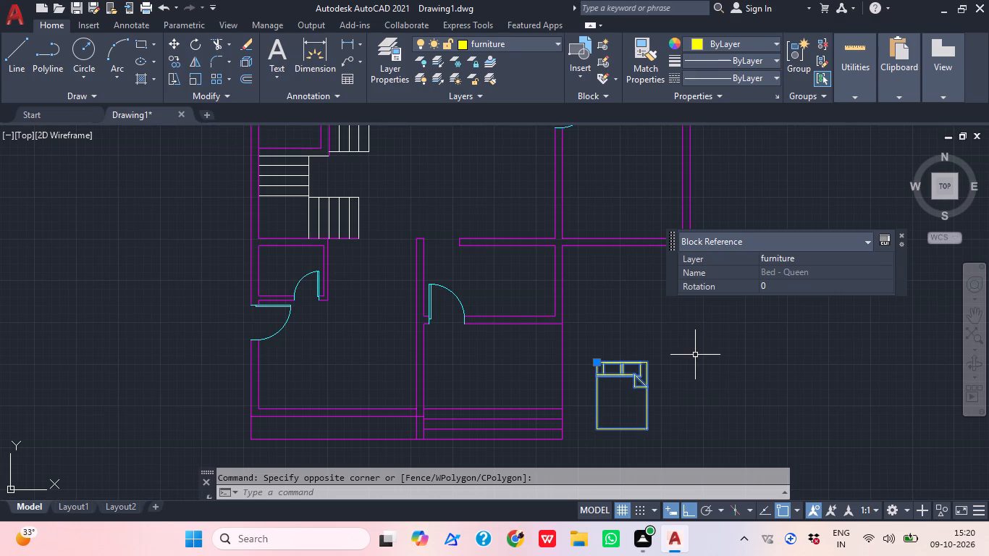
{"action": "key", "text": "r"}
{"action": "key", "text": "o"}
{"action": "key", "text": "space"}
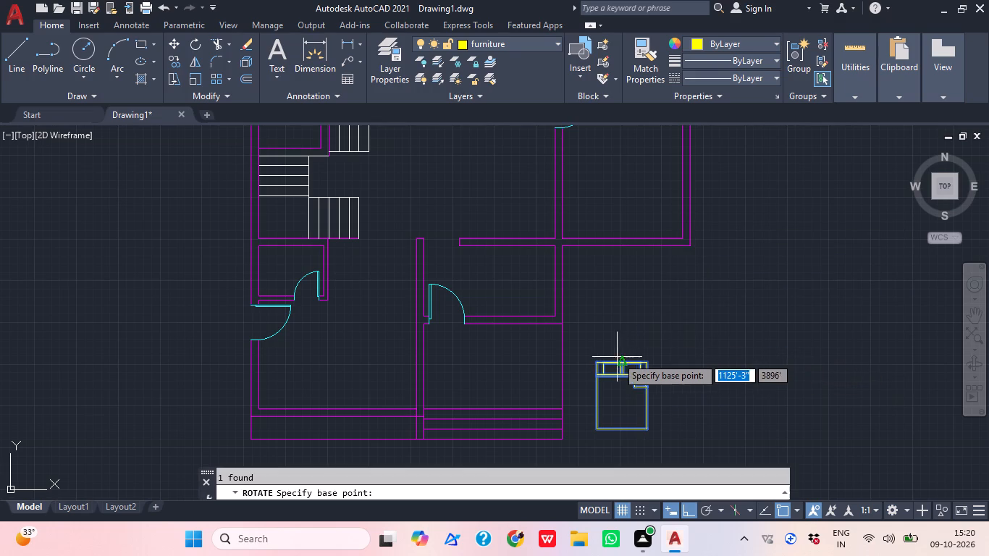
{"action": "left_click", "coordinate": [621, 359]}
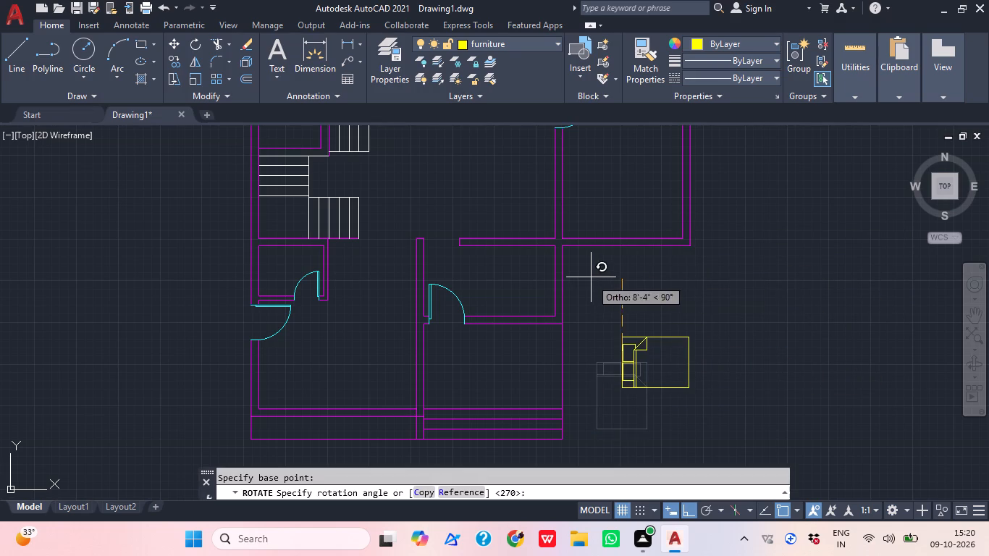
{"action": "left_click", "coordinate": [591, 277]}
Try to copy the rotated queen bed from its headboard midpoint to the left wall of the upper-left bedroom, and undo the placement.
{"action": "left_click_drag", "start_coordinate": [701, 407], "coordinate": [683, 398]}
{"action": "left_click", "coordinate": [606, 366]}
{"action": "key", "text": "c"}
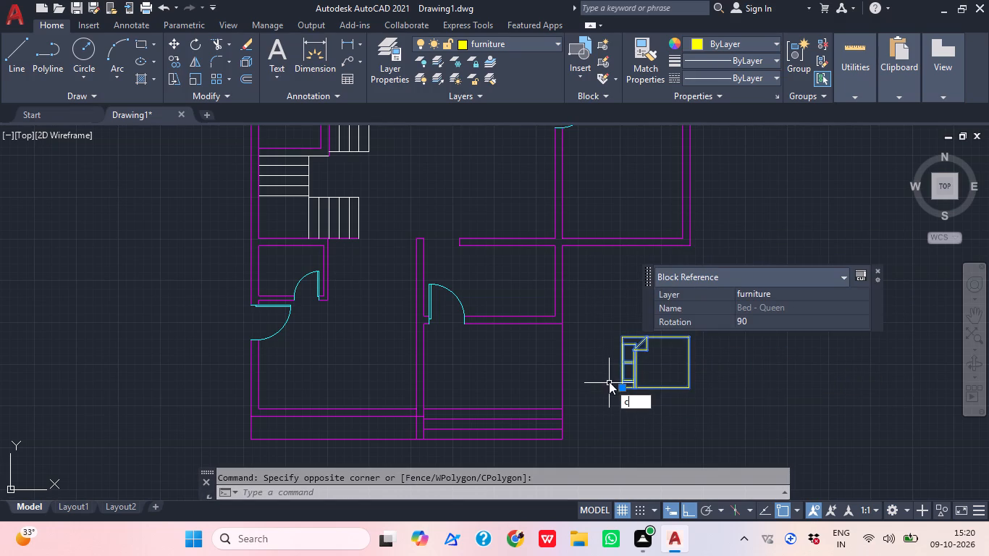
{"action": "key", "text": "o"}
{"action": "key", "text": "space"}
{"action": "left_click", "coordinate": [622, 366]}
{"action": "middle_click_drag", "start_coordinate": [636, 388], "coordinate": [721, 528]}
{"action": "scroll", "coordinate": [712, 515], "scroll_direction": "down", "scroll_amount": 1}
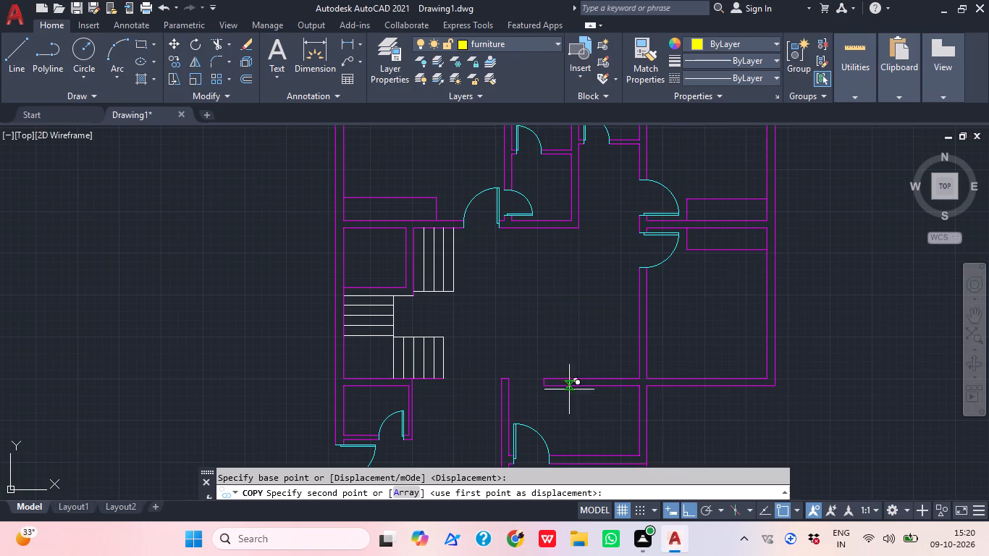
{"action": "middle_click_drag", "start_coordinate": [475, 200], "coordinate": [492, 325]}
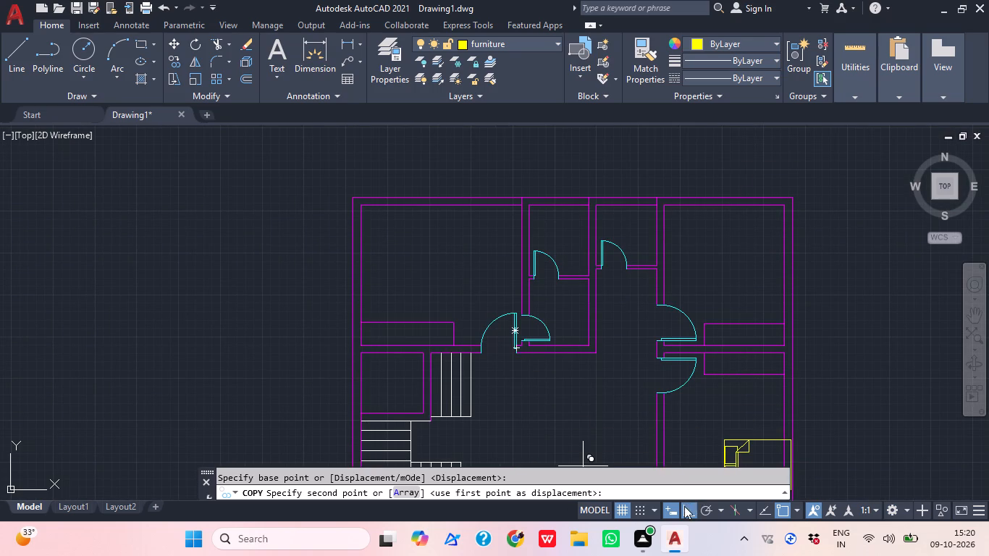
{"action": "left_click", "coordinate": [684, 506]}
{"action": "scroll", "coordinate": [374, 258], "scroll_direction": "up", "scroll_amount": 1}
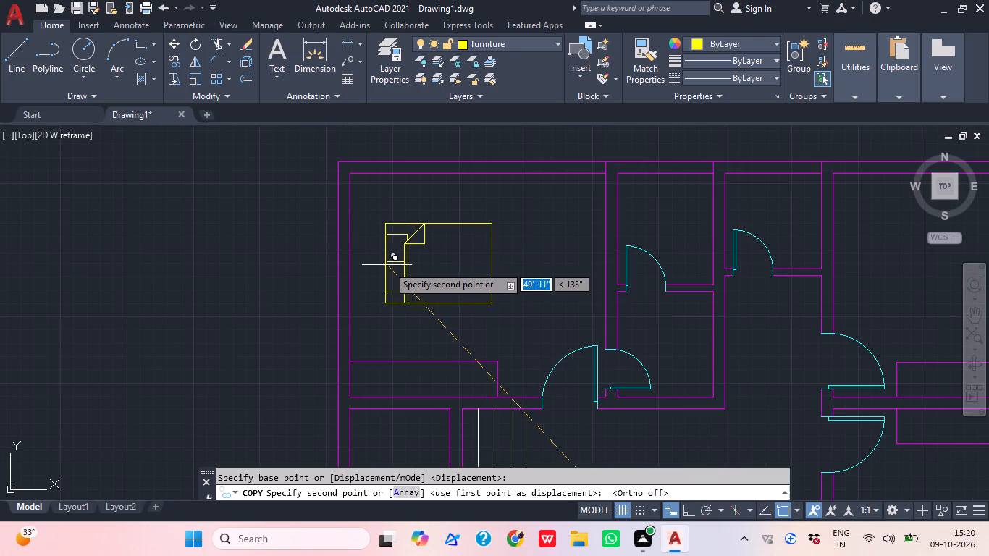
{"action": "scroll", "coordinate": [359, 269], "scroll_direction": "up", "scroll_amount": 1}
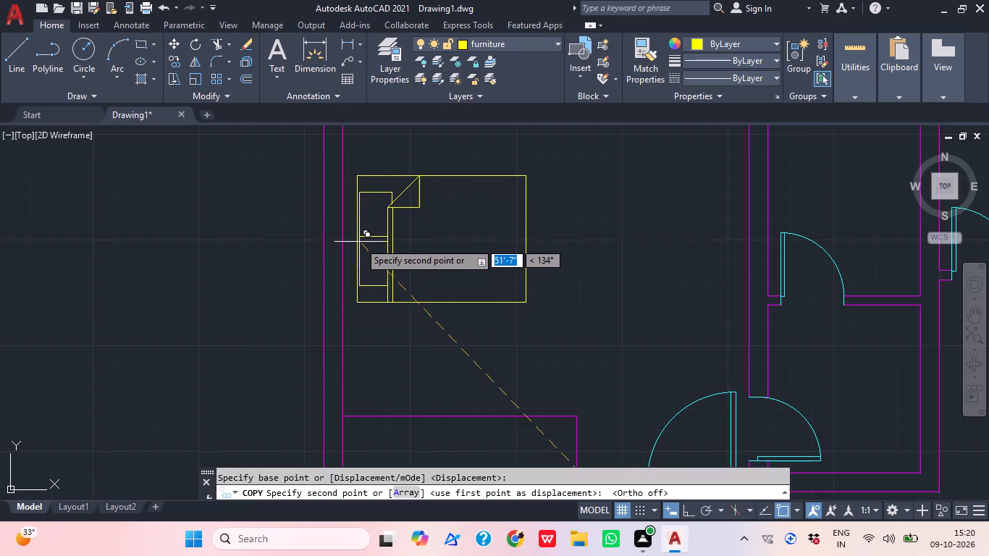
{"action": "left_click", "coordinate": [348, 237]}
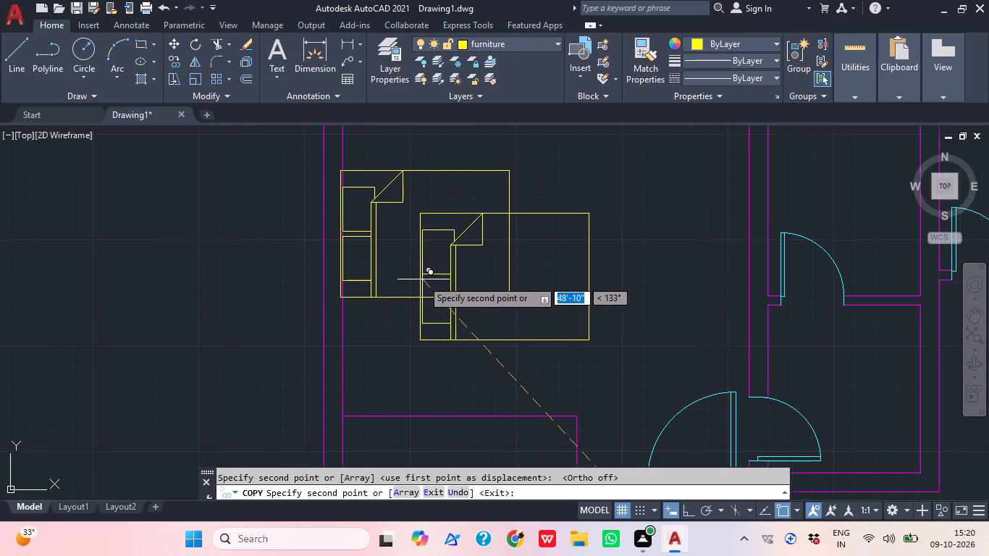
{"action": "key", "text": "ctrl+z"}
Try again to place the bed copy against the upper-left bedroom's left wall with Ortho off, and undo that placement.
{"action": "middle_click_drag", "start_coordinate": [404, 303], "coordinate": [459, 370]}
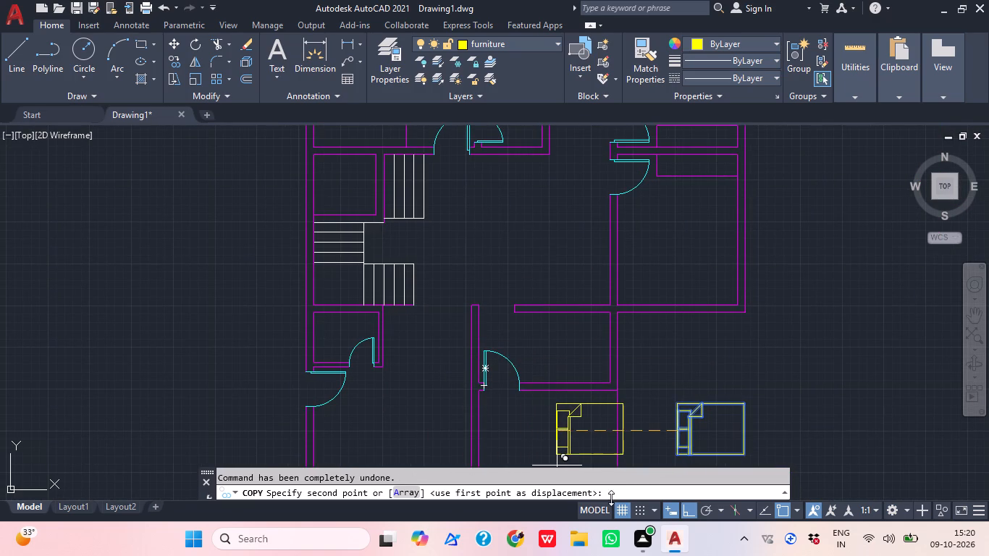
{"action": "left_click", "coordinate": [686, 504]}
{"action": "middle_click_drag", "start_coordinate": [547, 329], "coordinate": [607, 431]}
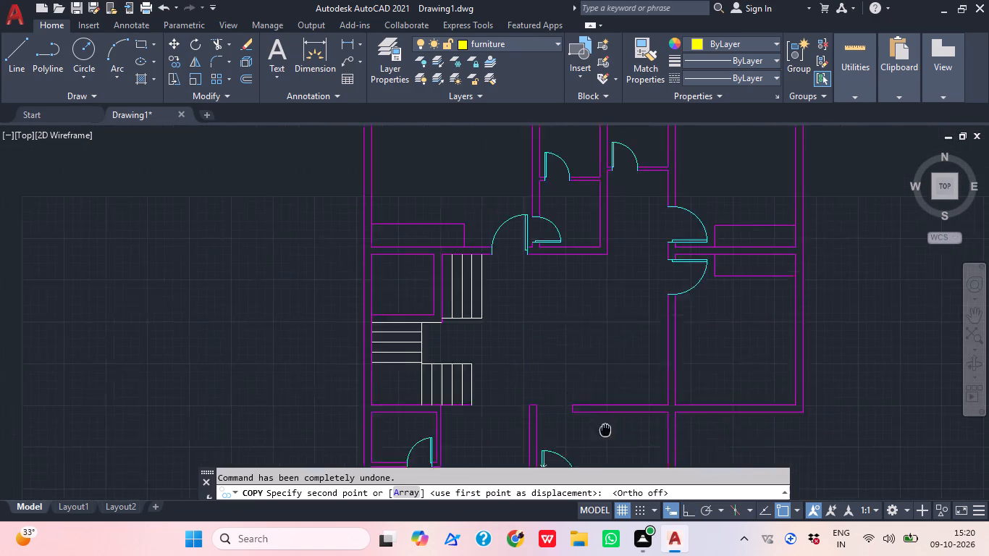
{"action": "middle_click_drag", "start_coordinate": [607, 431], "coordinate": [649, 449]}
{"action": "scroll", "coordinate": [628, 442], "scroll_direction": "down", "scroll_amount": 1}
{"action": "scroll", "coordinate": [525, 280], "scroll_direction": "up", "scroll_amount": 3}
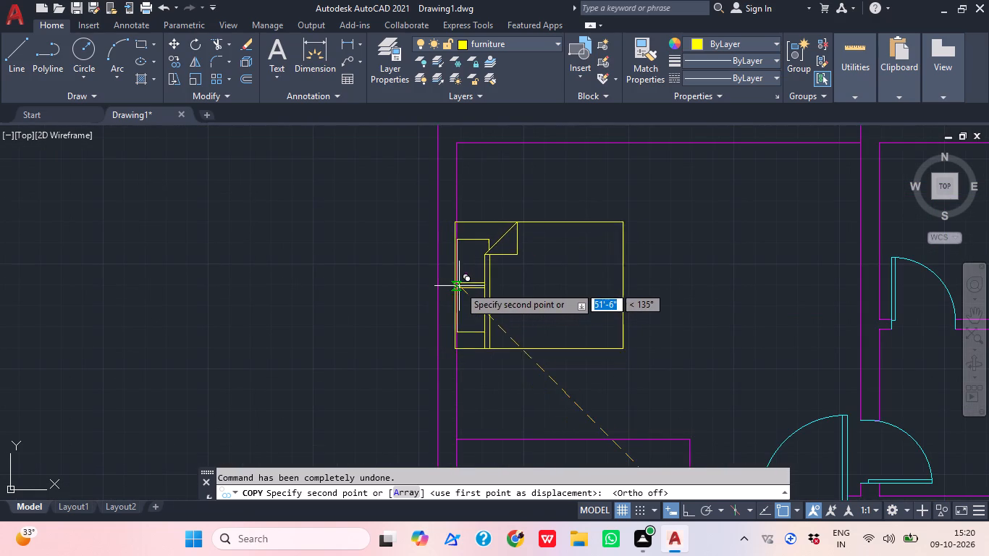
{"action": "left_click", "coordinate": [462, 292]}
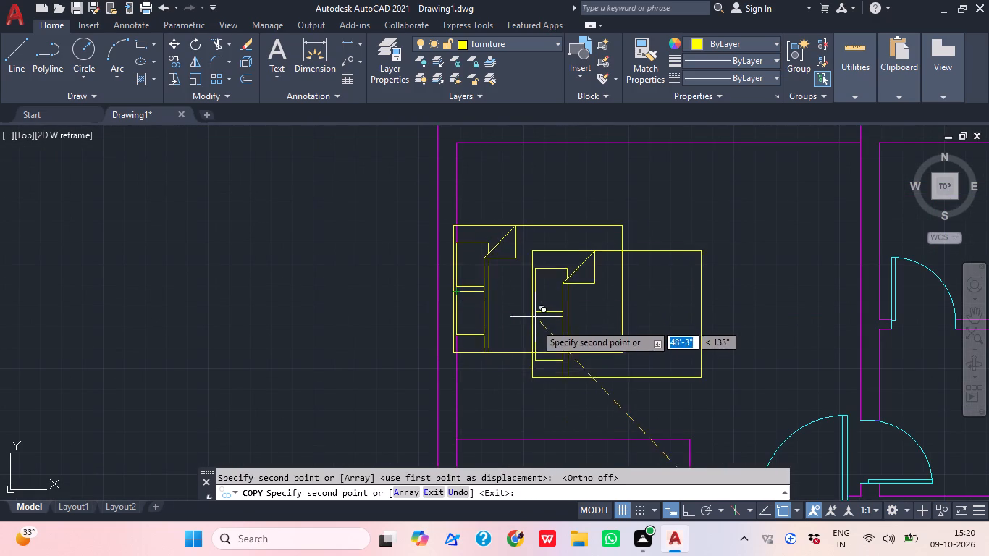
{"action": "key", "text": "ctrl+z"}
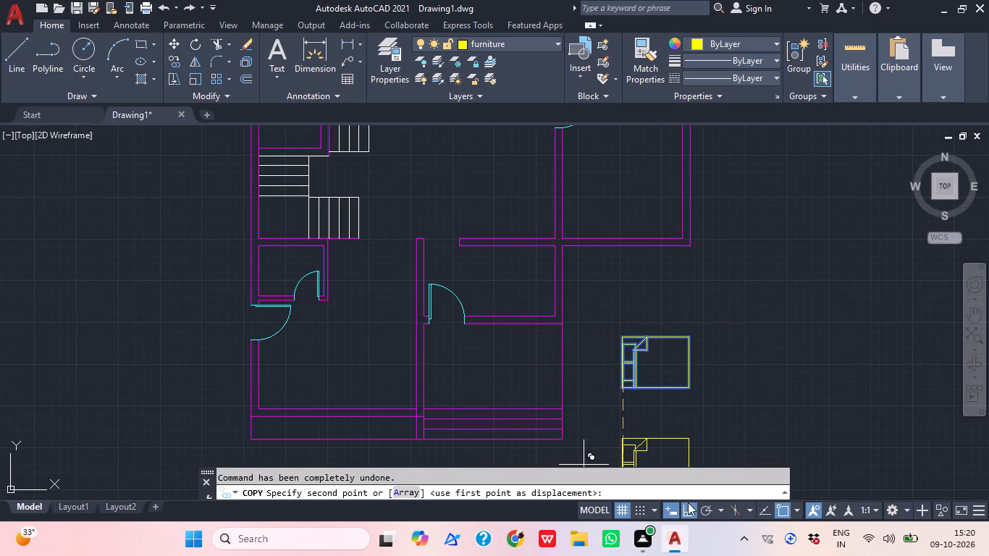
Place the queen bed copy freely in the upper-left bedroom with Ortho off, its headboard just inside the left wall.
{"action": "left_click", "coordinate": [688, 502]}
{"action": "middle_click_drag", "start_coordinate": [725, 384], "coordinate": [753, 434]}
{"action": "middle_click_drag", "start_coordinate": [458, 205], "coordinate": [643, 413]}
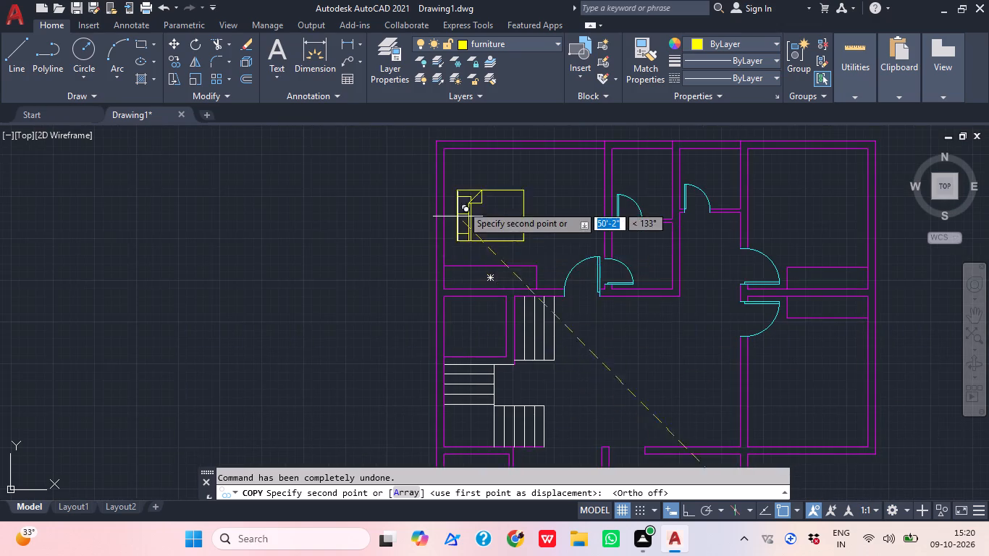
{"action": "scroll", "coordinate": [464, 203], "scroll_direction": "up", "scroll_amount": 3}
{"action": "middle_click_drag", "start_coordinate": [411, 281], "coordinate": [419, 319]}
{"action": "left_click", "coordinate": [392, 285]}
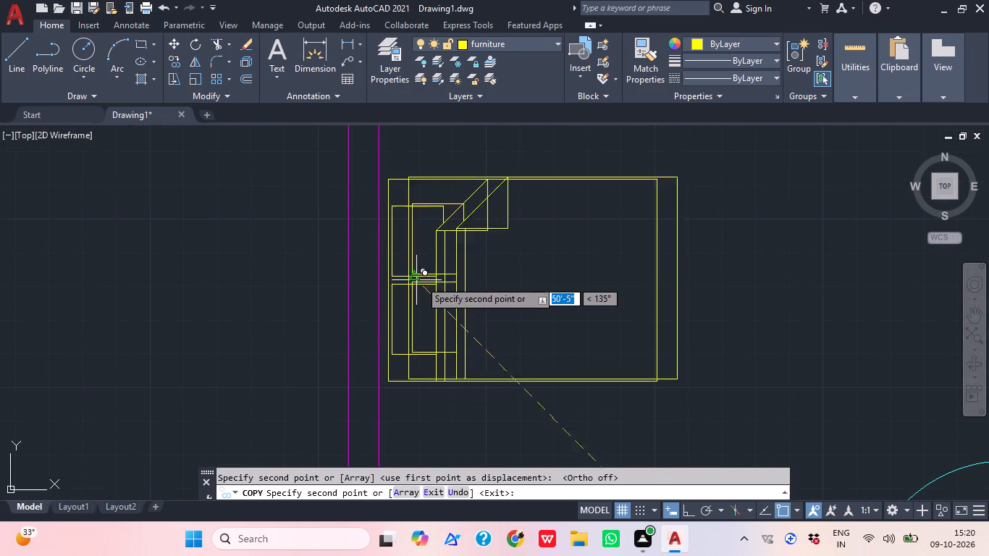
{"action": "scroll", "coordinate": [434, 276], "scroll_direction": "down", "scroll_amount": 4}
{"action": "scroll", "coordinate": [457, 279], "scroll_direction": "up", "scroll_amount": 1}
{"action": "key", "text": "Escape"}
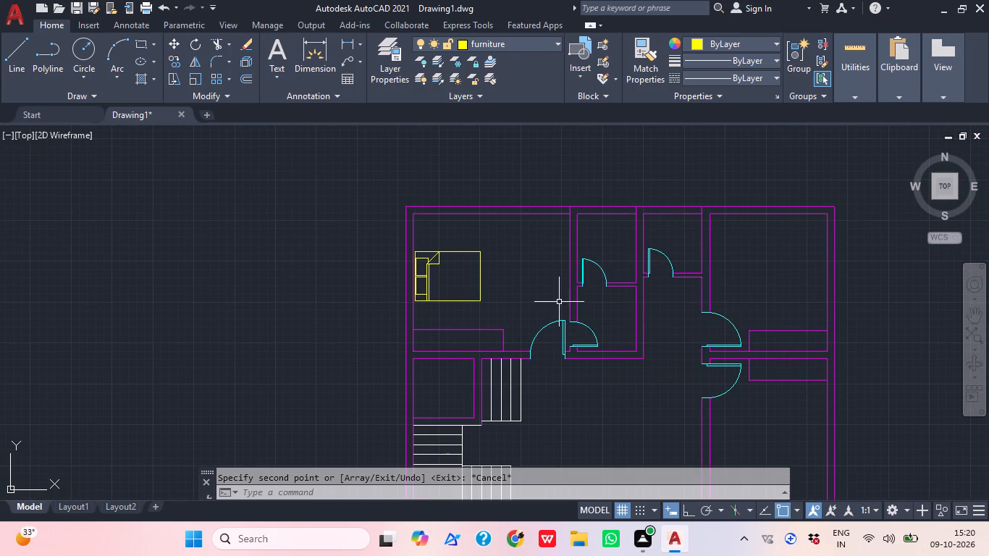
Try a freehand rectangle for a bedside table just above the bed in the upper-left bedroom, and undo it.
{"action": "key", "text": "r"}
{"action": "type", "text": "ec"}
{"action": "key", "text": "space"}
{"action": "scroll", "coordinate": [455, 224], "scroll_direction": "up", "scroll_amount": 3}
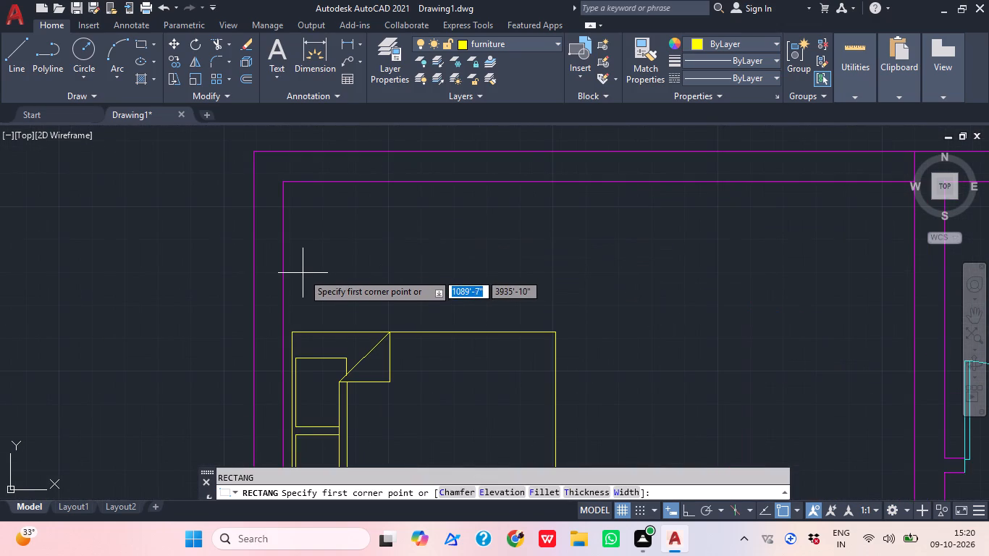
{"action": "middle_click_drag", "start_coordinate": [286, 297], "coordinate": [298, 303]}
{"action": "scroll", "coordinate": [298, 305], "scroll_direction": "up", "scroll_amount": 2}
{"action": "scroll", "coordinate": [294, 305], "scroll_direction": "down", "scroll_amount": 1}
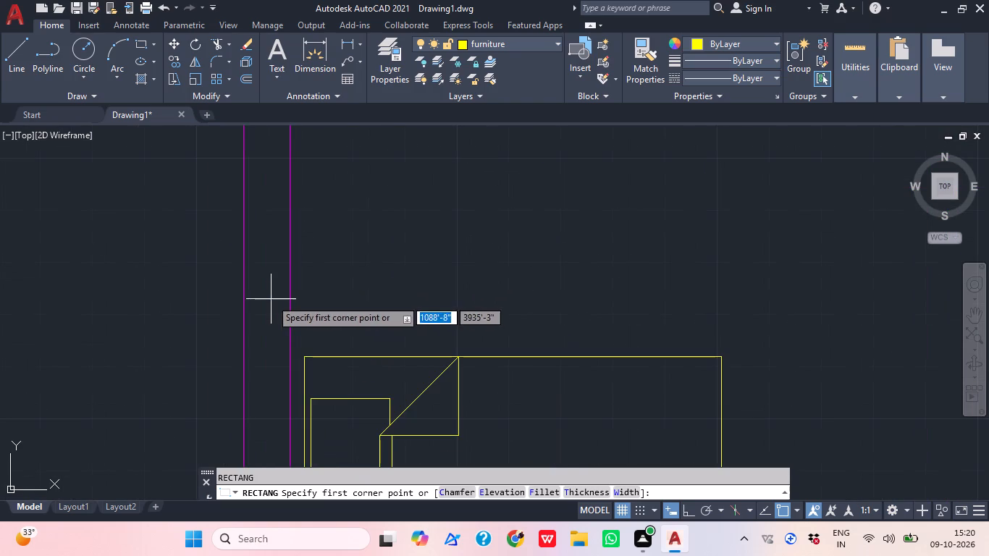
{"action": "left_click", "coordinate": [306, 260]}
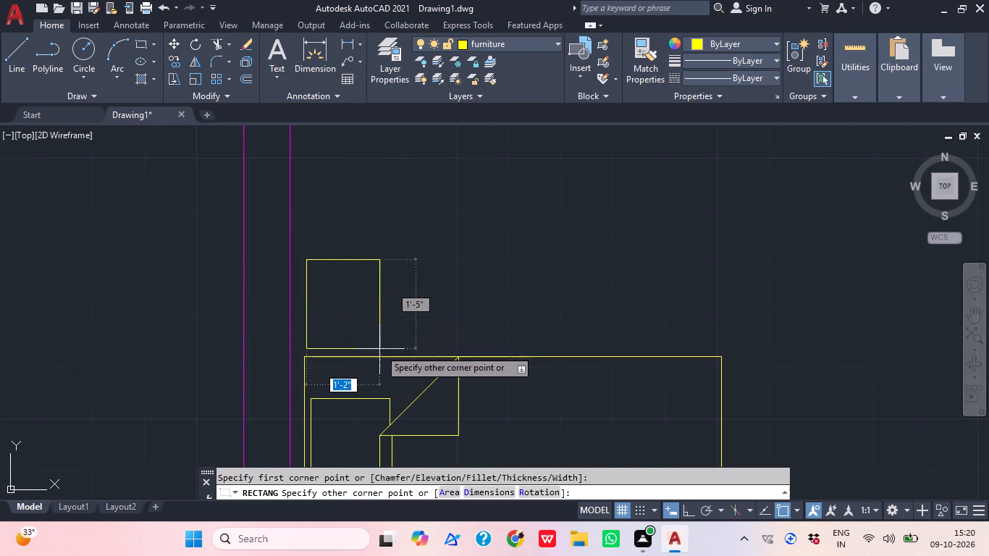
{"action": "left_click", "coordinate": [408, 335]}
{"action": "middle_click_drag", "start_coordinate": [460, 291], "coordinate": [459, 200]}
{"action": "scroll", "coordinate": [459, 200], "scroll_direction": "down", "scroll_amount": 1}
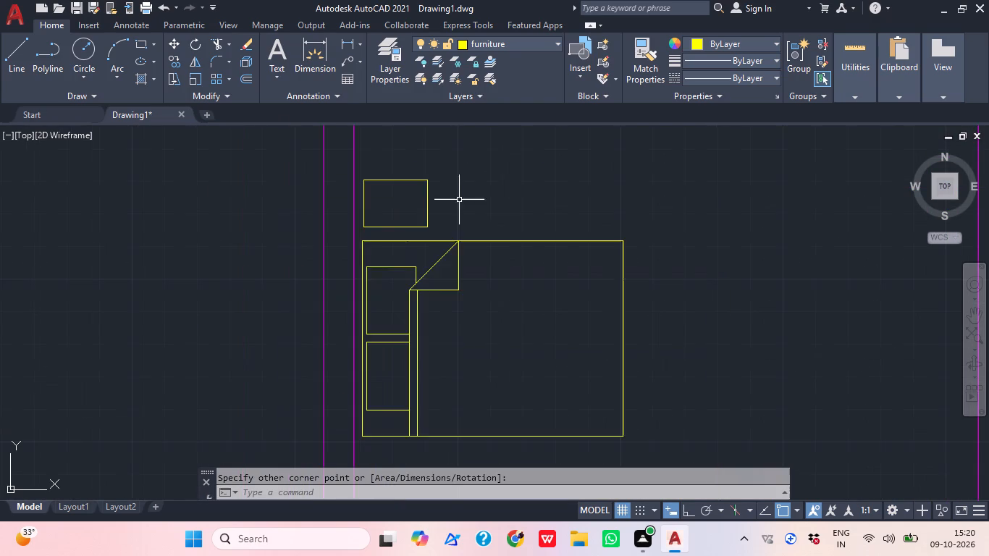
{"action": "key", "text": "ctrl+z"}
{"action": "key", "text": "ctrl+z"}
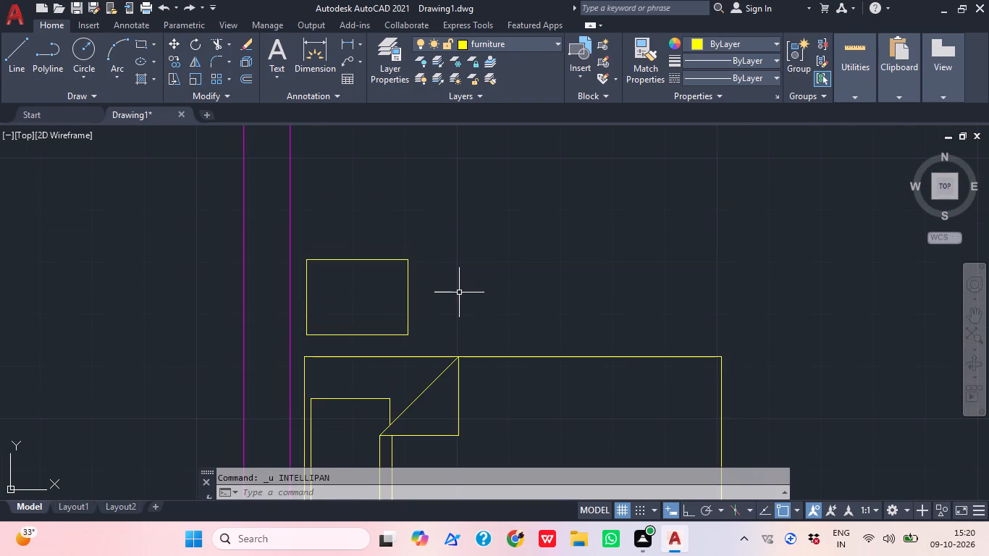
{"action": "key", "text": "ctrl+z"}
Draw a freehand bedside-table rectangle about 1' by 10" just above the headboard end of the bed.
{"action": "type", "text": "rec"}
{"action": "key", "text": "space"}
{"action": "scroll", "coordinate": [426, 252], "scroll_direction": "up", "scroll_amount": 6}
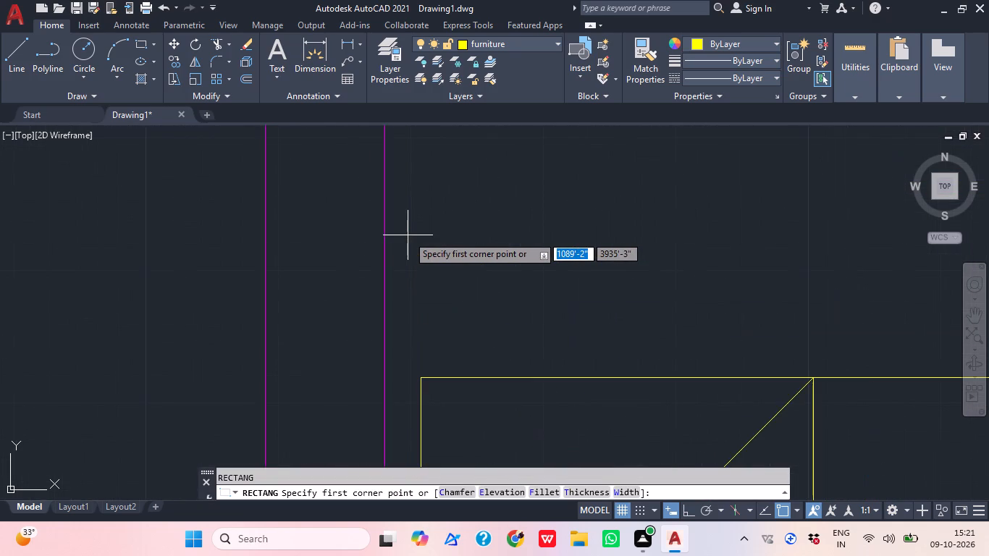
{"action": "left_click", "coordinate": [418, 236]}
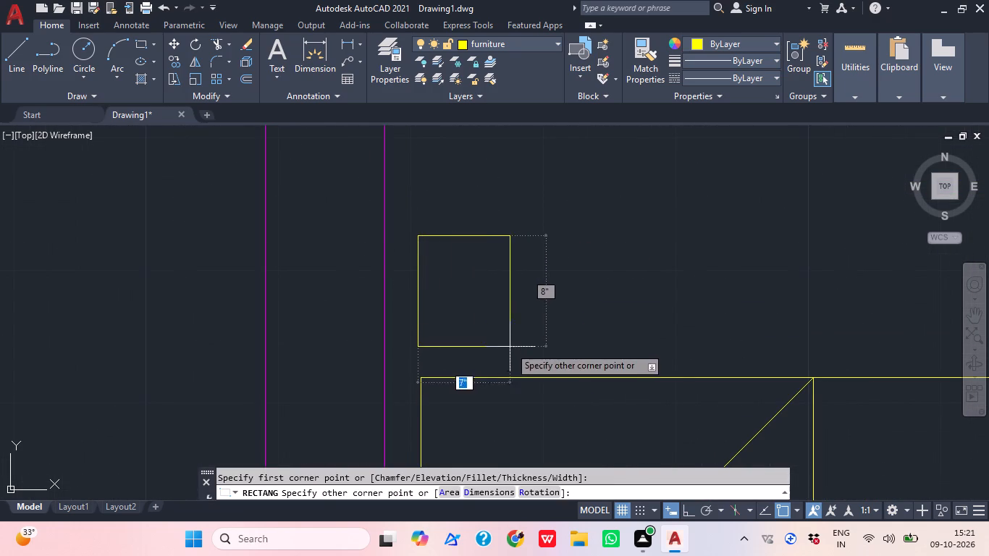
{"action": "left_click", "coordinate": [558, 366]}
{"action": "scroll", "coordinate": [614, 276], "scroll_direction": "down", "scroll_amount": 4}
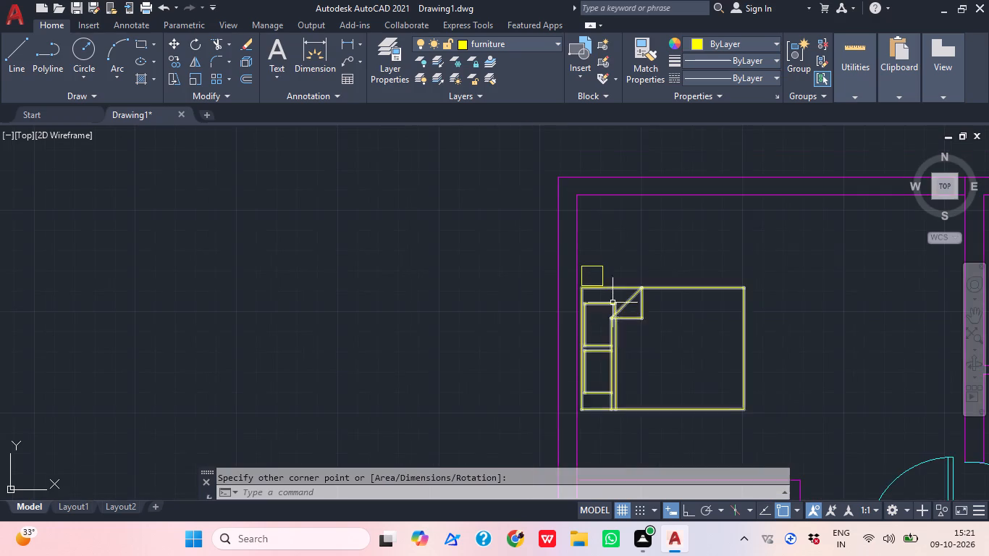
Draw a bedside-table square about 1'-2" per side just below the headboard end of the bed, beside the left wall.
{"action": "middle_click_drag", "start_coordinate": [617, 354], "coordinate": [589, 325]}
{"action": "type", "text": "rec"}
{"action": "key", "text": "space"}
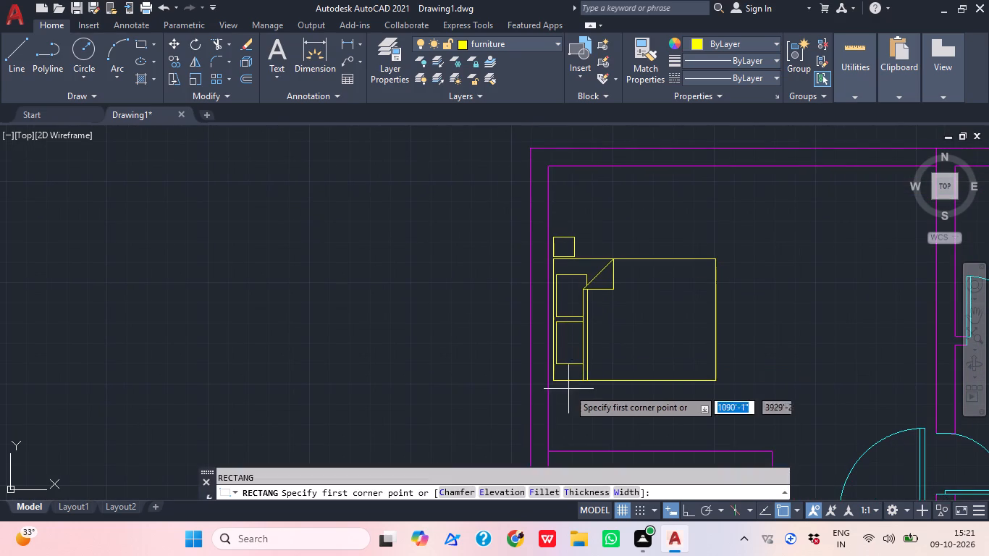
{"action": "scroll", "coordinate": [577, 402], "scroll_direction": "up", "scroll_amount": 5}
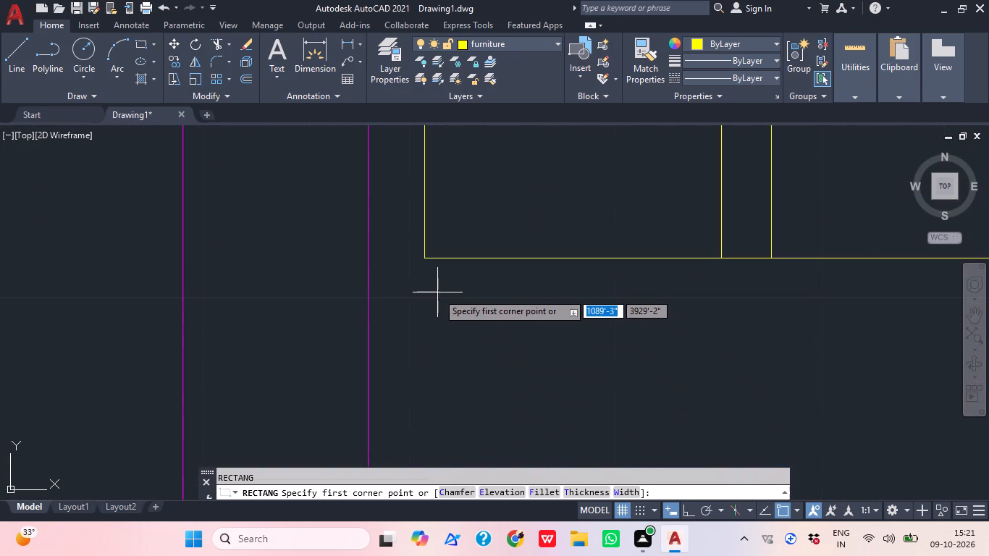
{"action": "left_click", "coordinate": [430, 274]}
{"action": "middle_click_drag", "start_coordinate": [604, 341], "coordinate": [623, 316]}
{"action": "middle_click_drag", "start_coordinate": [682, 392], "coordinate": [656, 318]}
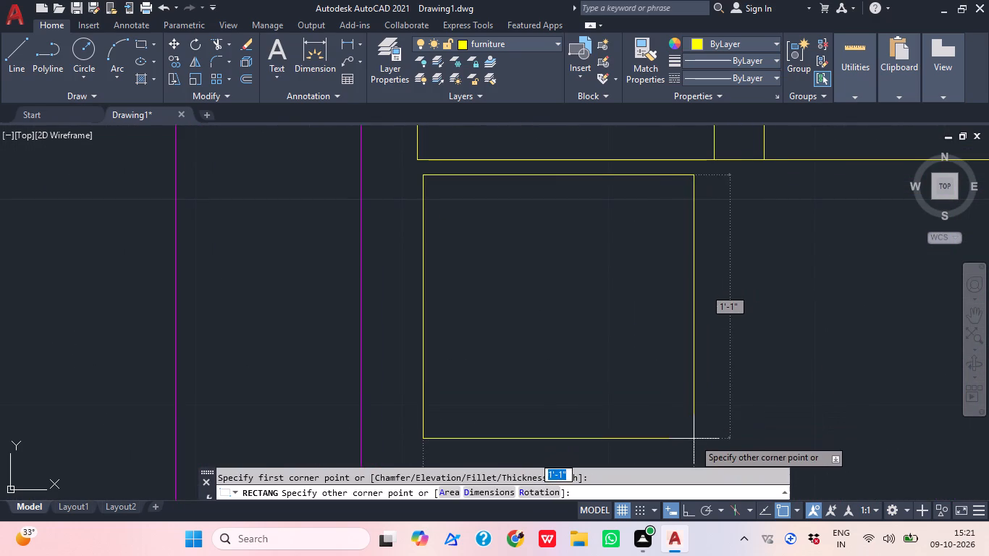
{"action": "scroll", "coordinate": [687, 431], "scroll_direction": "down", "scroll_amount": 3}
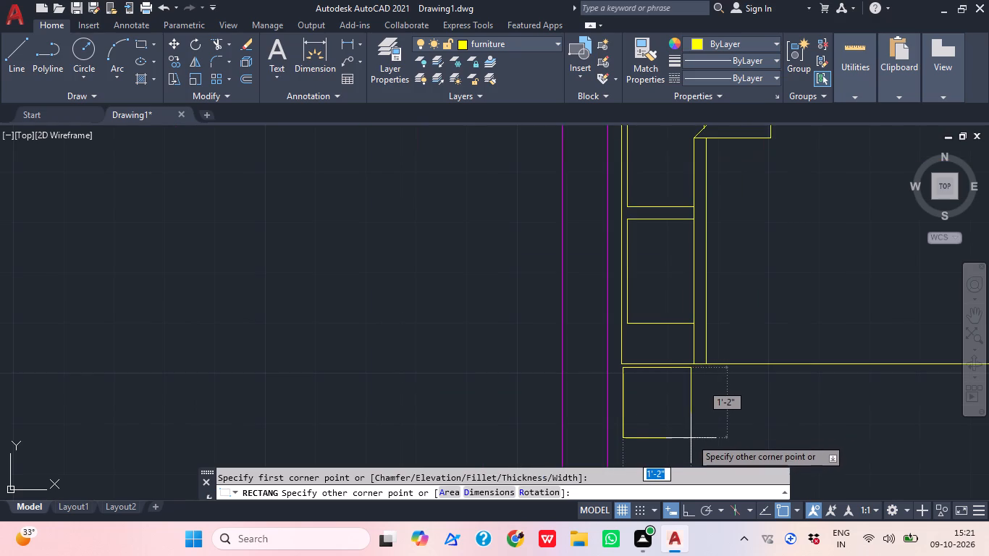
{"action": "left_click", "coordinate": [691, 438]}
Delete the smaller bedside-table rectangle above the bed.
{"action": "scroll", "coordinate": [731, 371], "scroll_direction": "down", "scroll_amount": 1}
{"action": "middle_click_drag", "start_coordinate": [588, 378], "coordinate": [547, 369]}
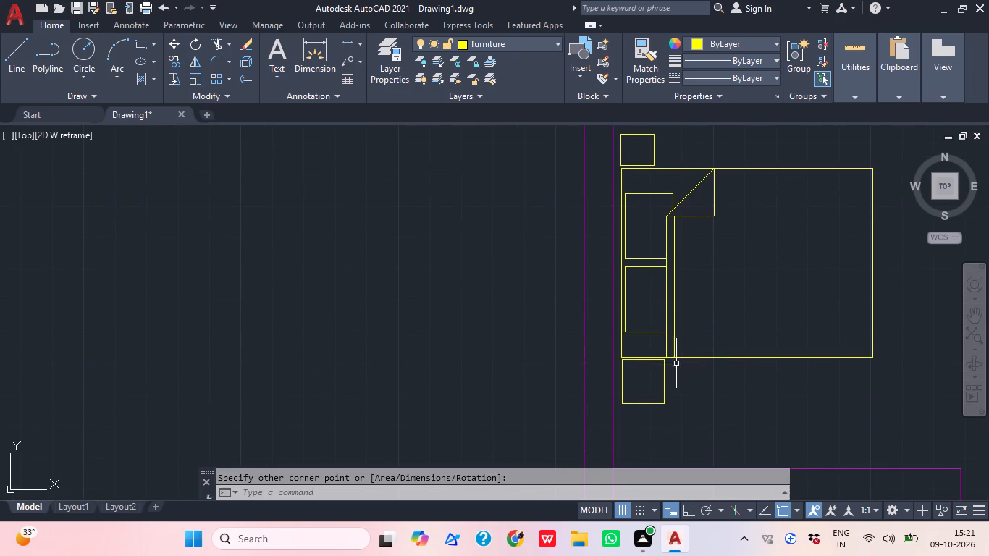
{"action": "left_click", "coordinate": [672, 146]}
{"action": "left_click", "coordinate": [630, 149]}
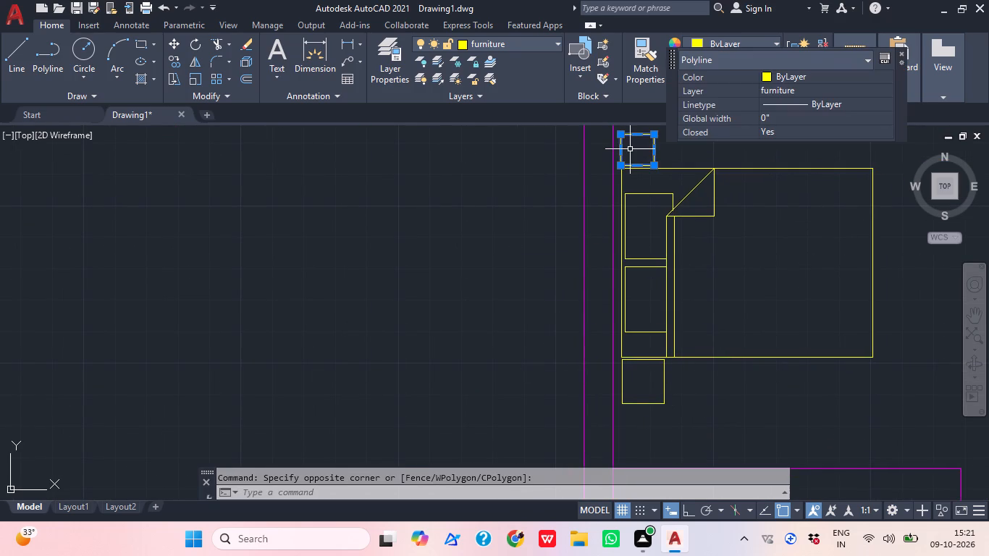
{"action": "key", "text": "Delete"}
Copy the bedside table below the bed about 6'-6" straight up, placing the copy above the headboard end.
{"action": "left_click", "coordinate": [681, 383]}
{"action": "left_click", "coordinate": [647, 399]}
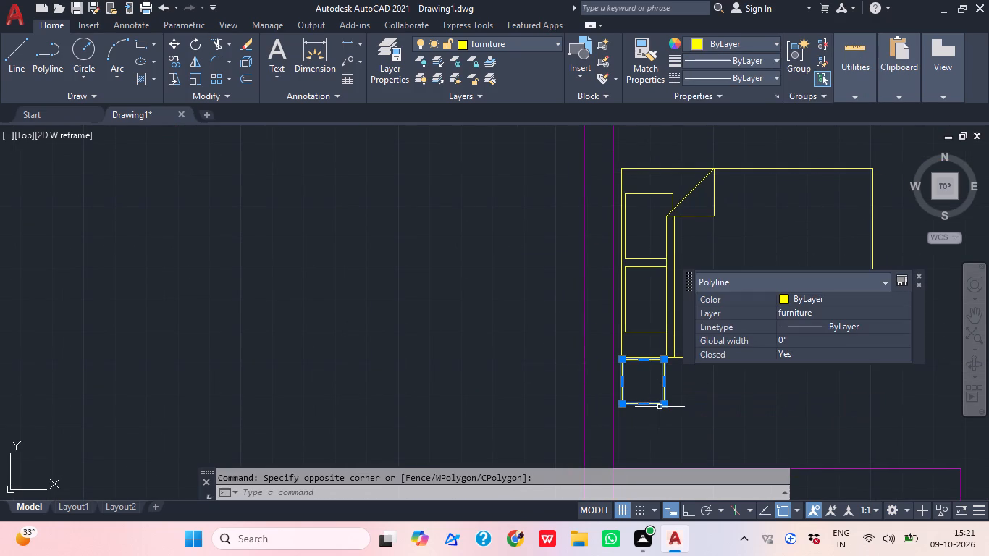
{"action": "key", "text": "c"}
{"action": "key", "text": "o"}
{"action": "key", "text": "space"}
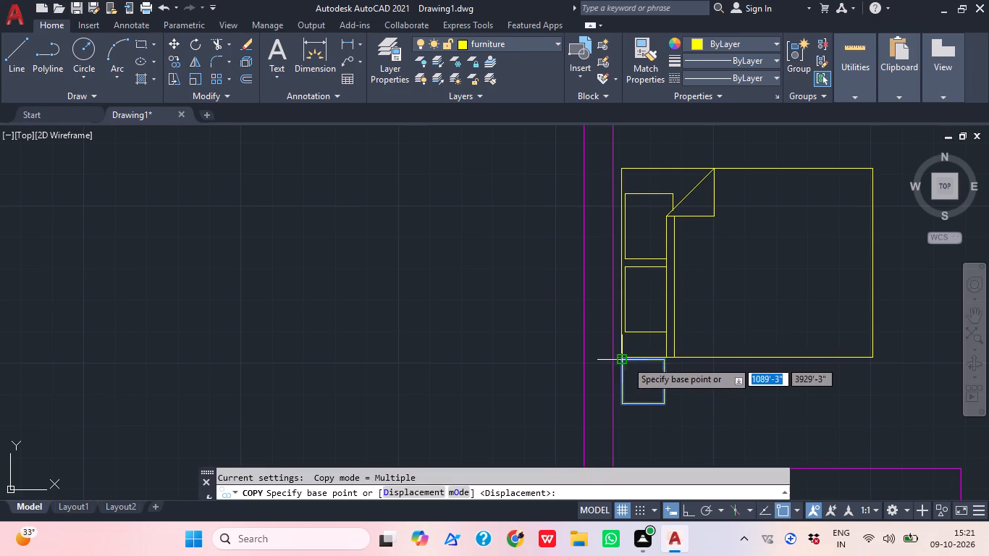
{"action": "left_click", "coordinate": [662, 361]}
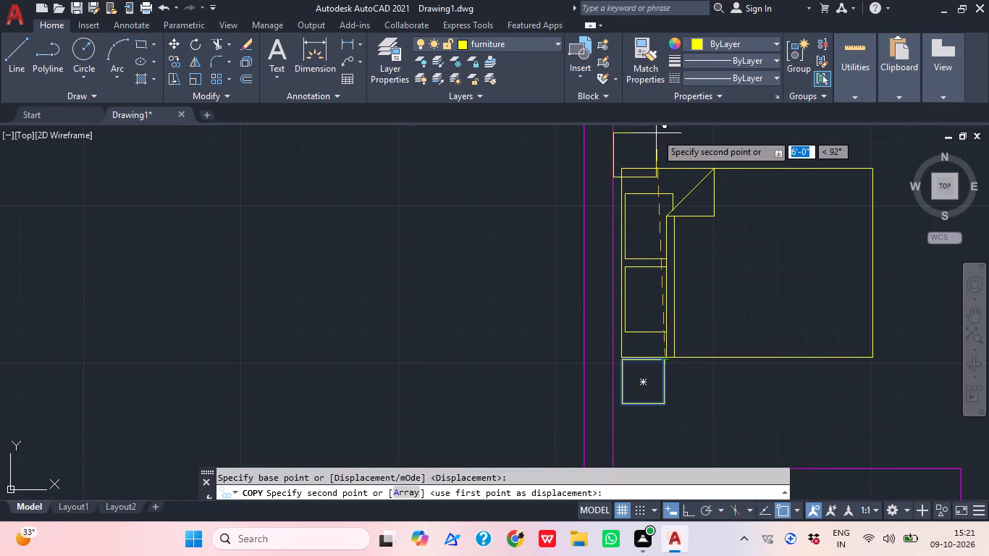
{"action": "middle_click_drag", "start_coordinate": [657, 172], "coordinate": [644, 256]}
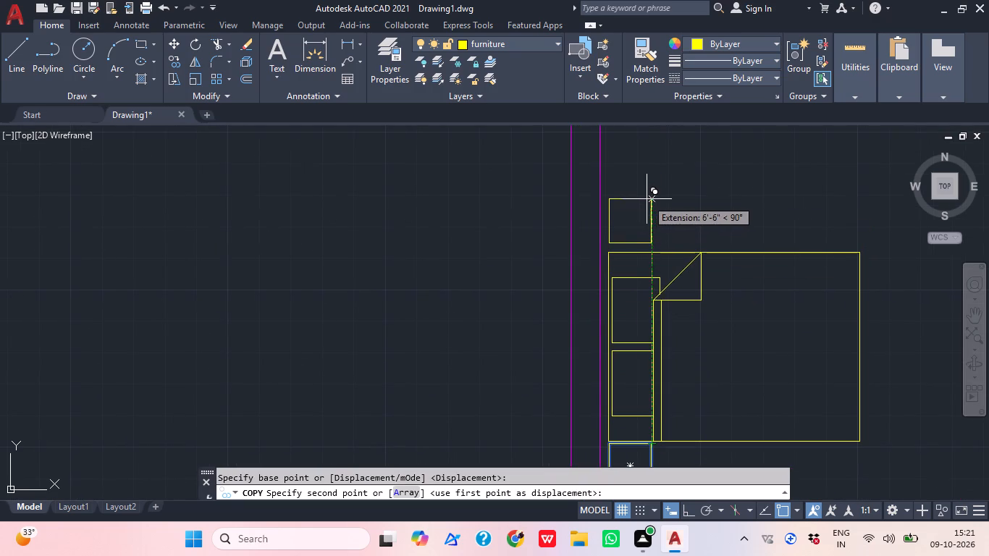
{"action": "left_click", "coordinate": [652, 198]}
{"action": "key", "text": "Escape"}
Move the lower bedside table about 3" down, away from the bed's edge.
{"action": "scroll", "coordinate": [752, 290], "scroll_direction": "down", "scroll_amount": 1}
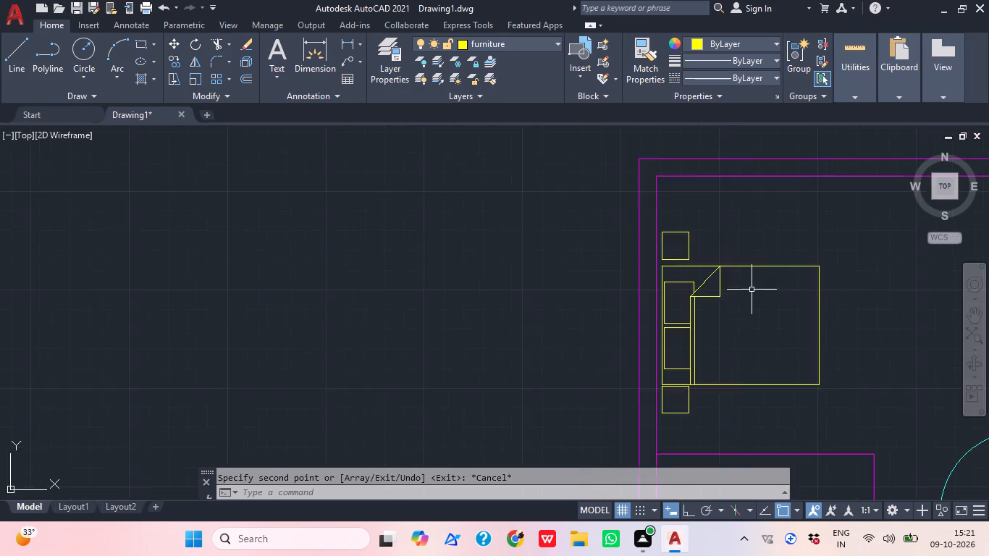
{"action": "middle_click_drag", "start_coordinate": [739, 289], "coordinate": [679, 231]}
{"action": "scroll", "coordinate": [660, 336], "scroll_direction": "up", "scroll_amount": 2}
{"action": "left_click", "coordinate": [605, 363]}
{"action": "left_click", "coordinate": [514, 366]}
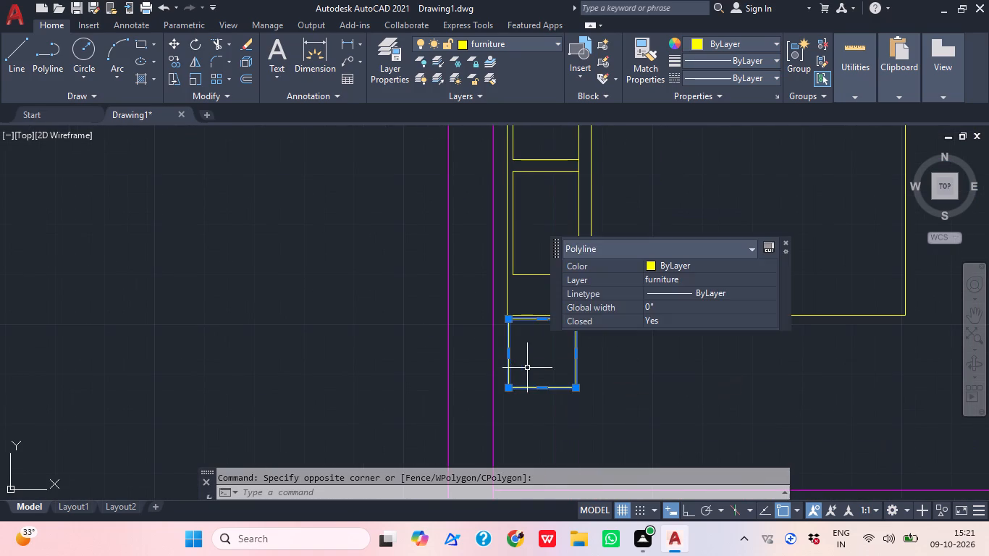
{"action": "key", "text": "m"}
{"action": "key", "text": "space"}
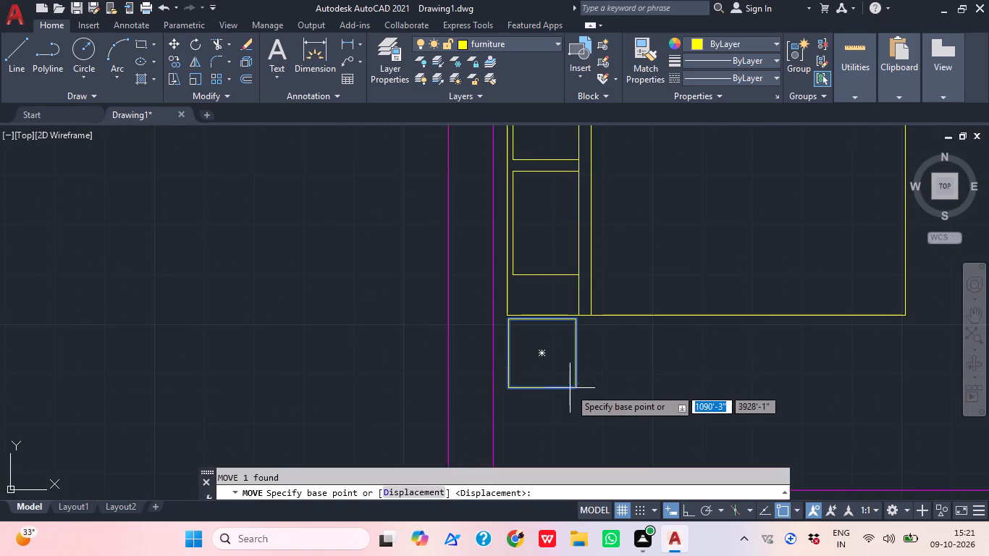
{"action": "left_click", "coordinate": [578, 387]}
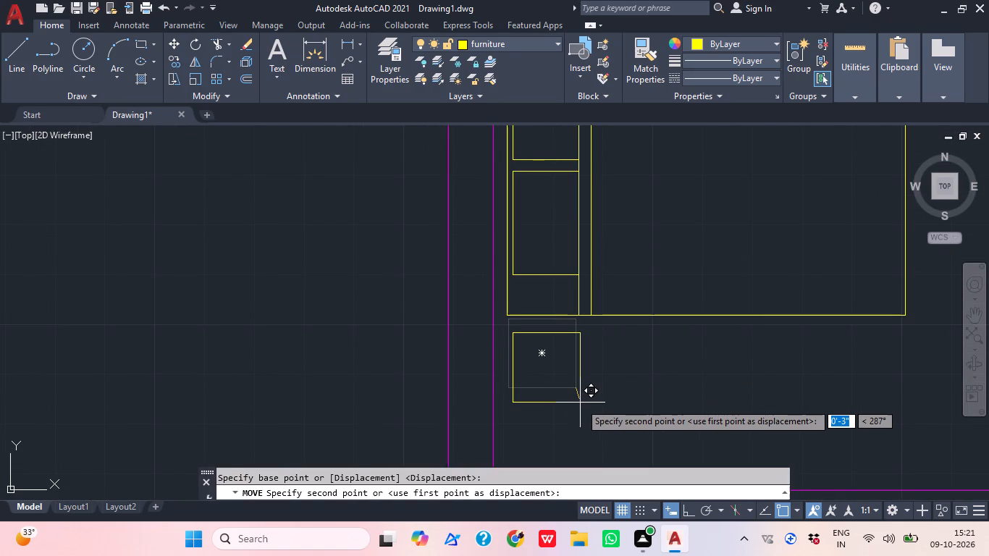
{"action": "left_click", "coordinate": [576, 405]}
Draw a chair-sized rectangle about 2' by 1'-11" between the bed and the upper-left bedroom's top wall.
{"action": "scroll", "coordinate": [668, 391], "scroll_direction": "down", "scroll_amount": 1}
{"action": "middle_click_drag", "start_coordinate": [670, 383], "coordinate": [595, 395]}
{"action": "middle_click_drag", "start_coordinate": [584, 397], "coordinate": [549, 419]}
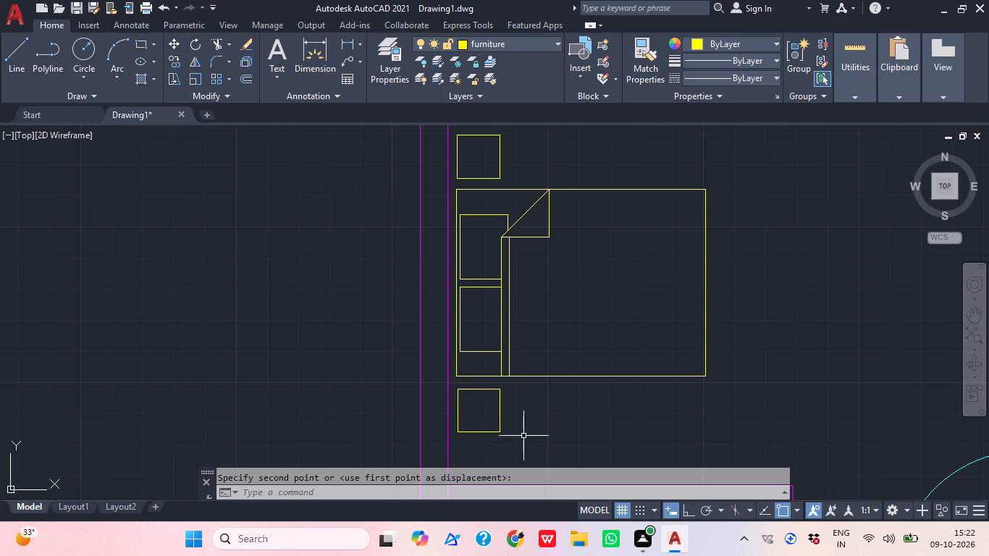
{"action": "middle_click_drag", "start_coordinate": [515, 429], "coordinate": [474, 478]}
{"action": "scroll", "coordinate": [479, 476], "scroll_direction": "down", "scroll_amount": 1}
{"action": "middle_click_drag", "start_coordinate": [515, 376], "coordinate": [459, 518]}
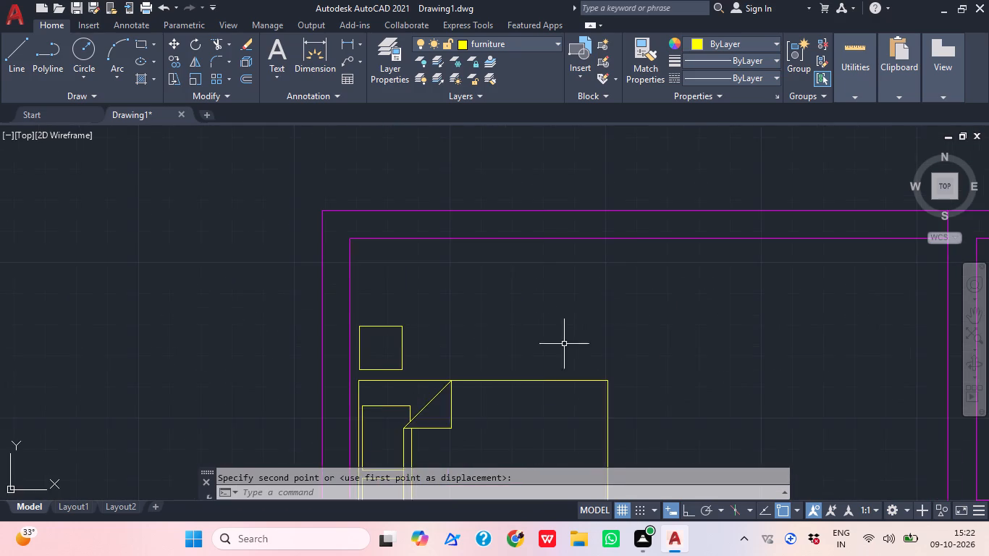
{"action": "middle_click_drag", "start_coordinate": [573, 329], "coordinate": [453, 332]}
{"action": "type", "text": "re"}
{"action": "key", "text": "c"}
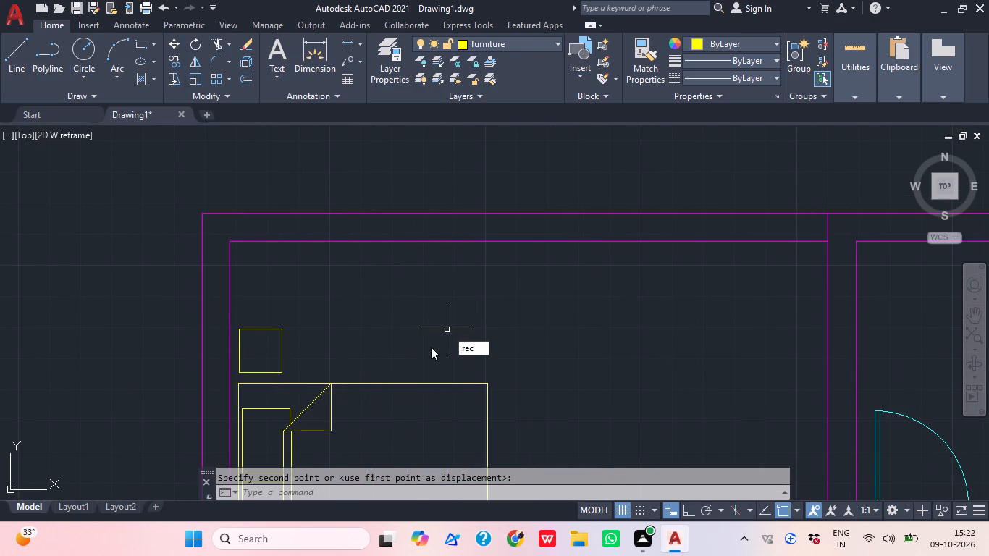
{"action": "key", "text": "space"}
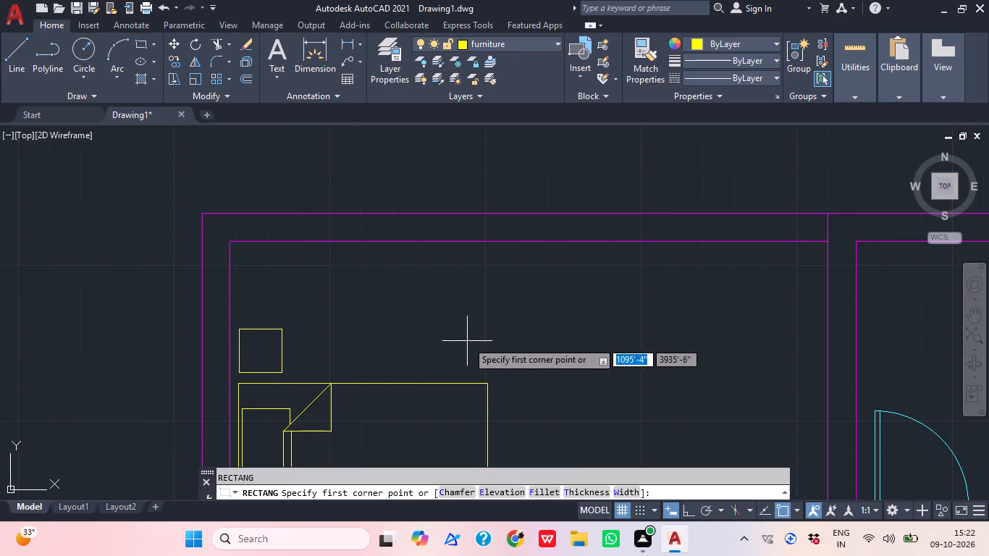
{"action": "left_click", "coordinate": [450, 285]}
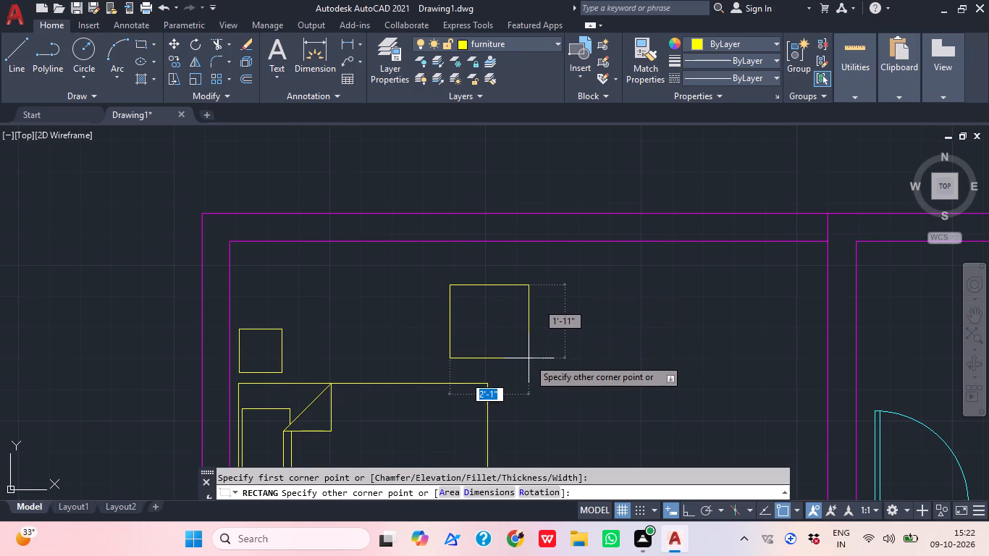
{"action": "left_click", "coordinate": [525, 358]}
Rotate the new rectangle freehand by about 45° about a point just below its lower-right corner.
{"action": "left_click_drag", "start_coordinate": [575, 343], "coordinate": [566, 341]}
{"action": "left_click", "coordinate": [506, 329]}
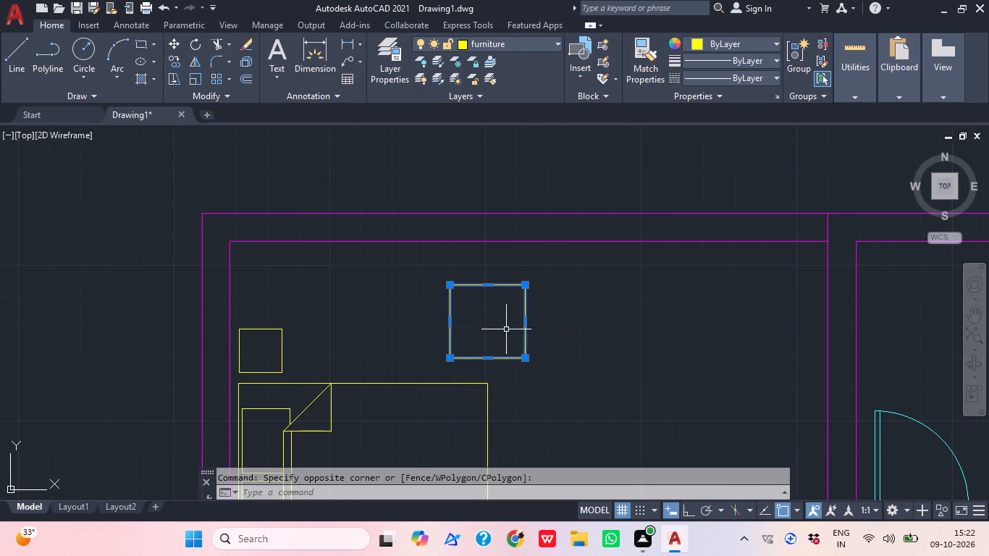
{"action": "key", "text": "r"}
{"action": "key", "text": "o"}
{"action": "key", "text": "space"}
{"action": "left_click", "coordinate": [542, 389]}
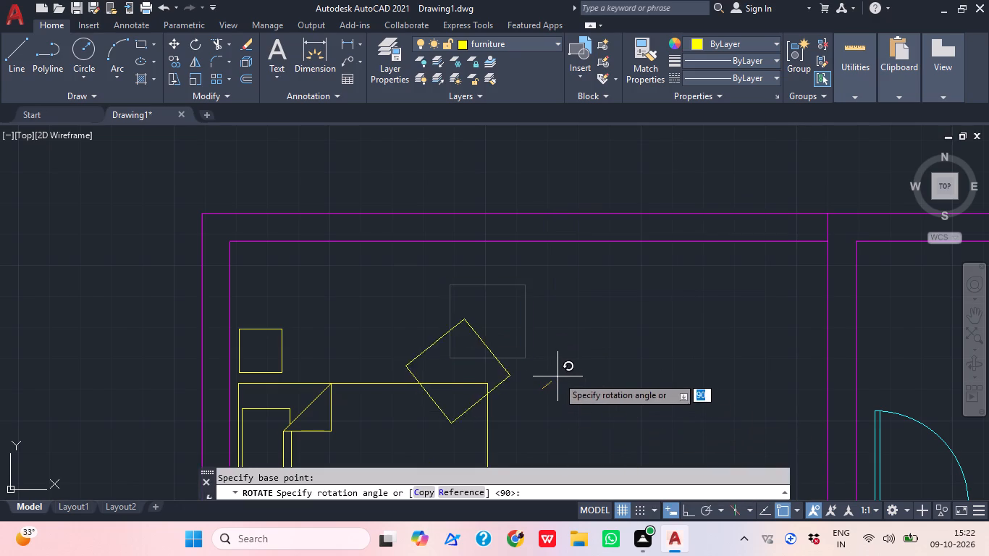
{"action": "left_click", "coordinate": [582, 347]}
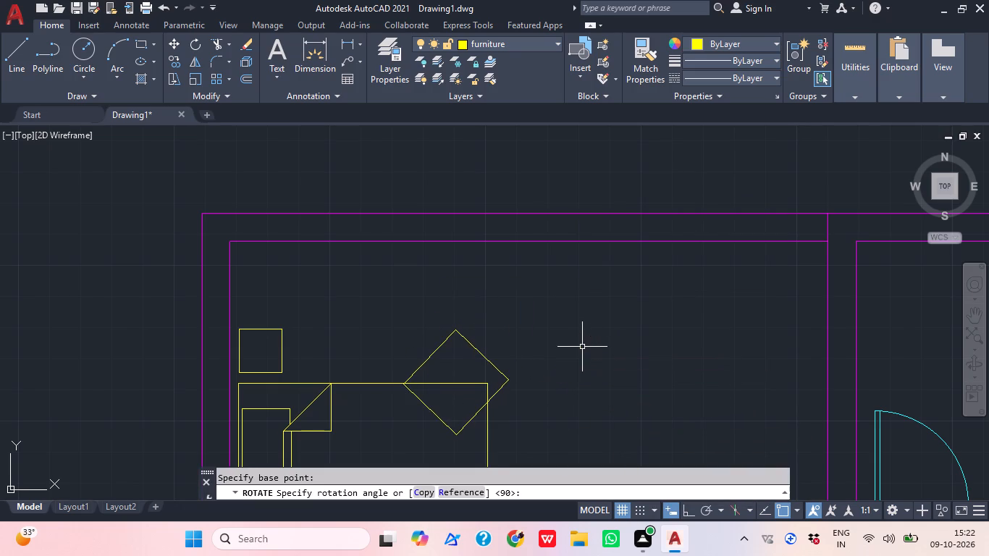
Move the rotated rectangle about 2'-3" up and to the right, clear of the bed and near the top wall.
{"action": "left_click", "coordinate": [492, 353]}
{"action": "left_click", "coordinate": [444, 358]}
{"action": "type", "text": "m"}
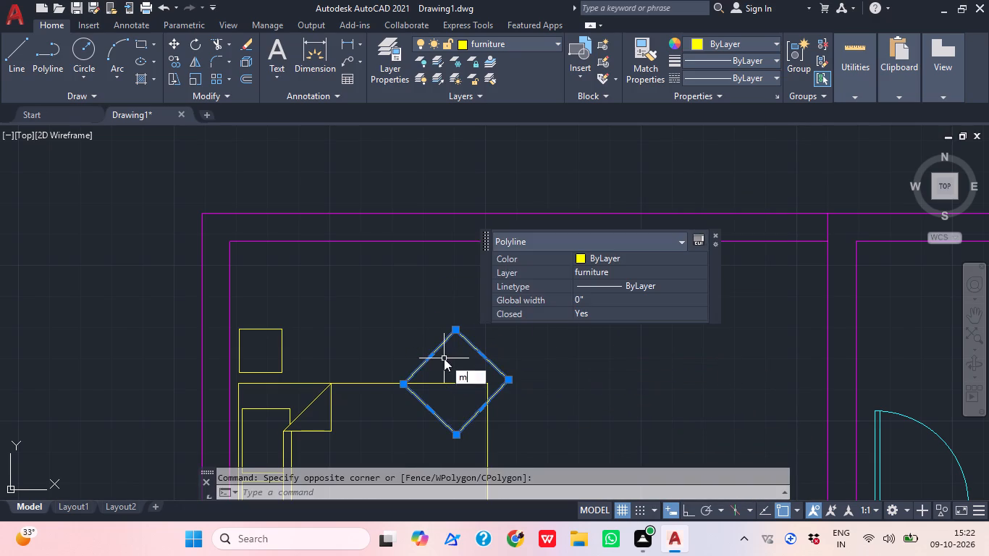
{"action": "key", "text": "space"}
{"action": "left_click", "coordinate": [444, 353]}
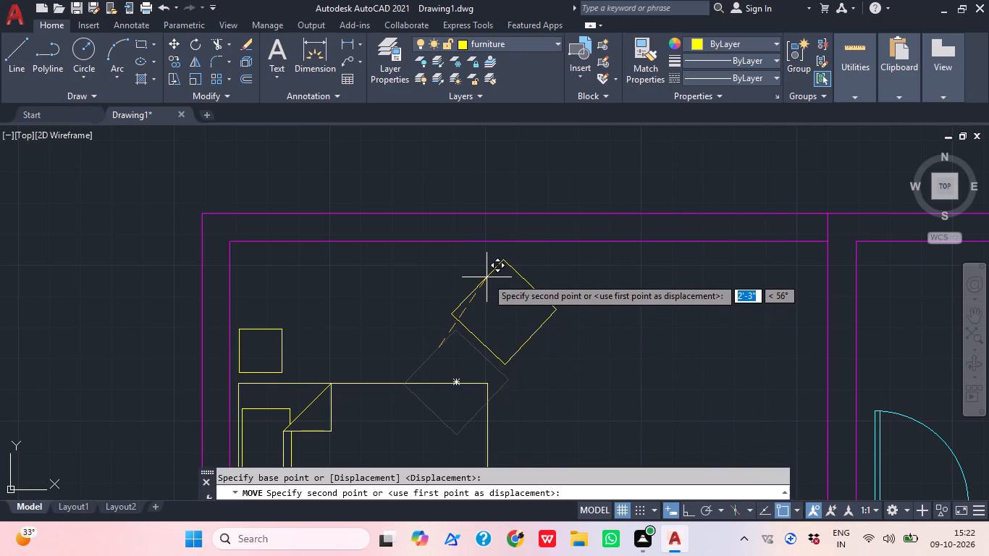
{"action": "left_click", "coordinate": [487, 277]}
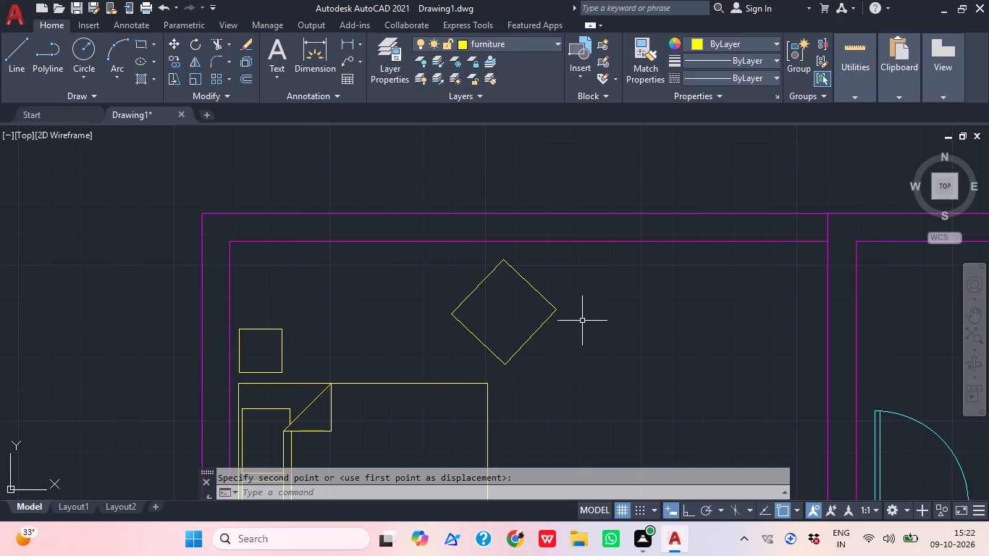
Mirror the rotated chair rectangle across a vertical line starting on the bedroom's top wall to its right, keeping the original.
{"action": "middle_click_drag", "start_coordinate": [586, 362], "coordinate": [545, 363]}
{"action": "left_click_drag", "start_coordinate": [530, 353], "coordinate": [520, 350]}
{"action": "left_click", "coordinate": [458, 324]}
{"action": "type", "text": "mi"}
{"action": "key", "text": "space"}
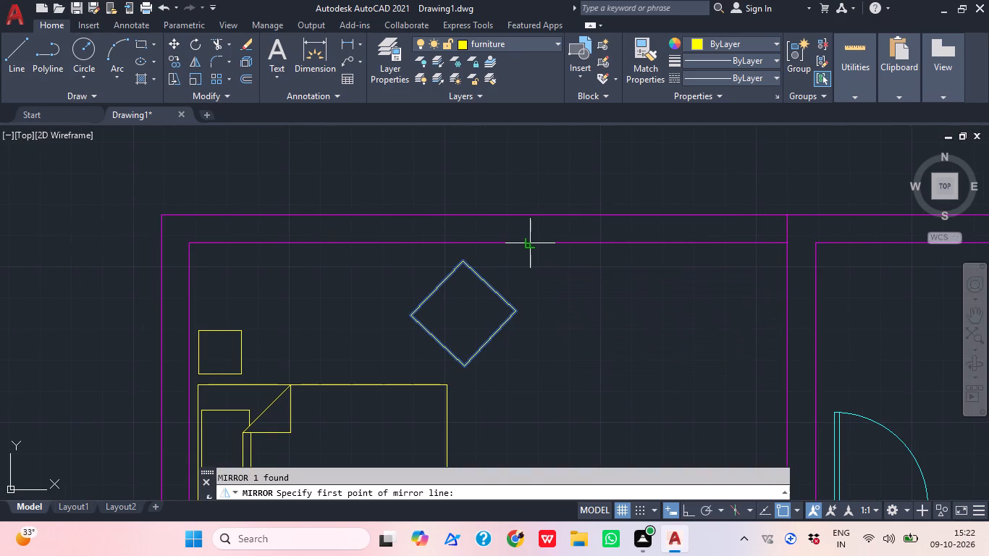
{"action": "left_click", "coordinate": [536, 245]}
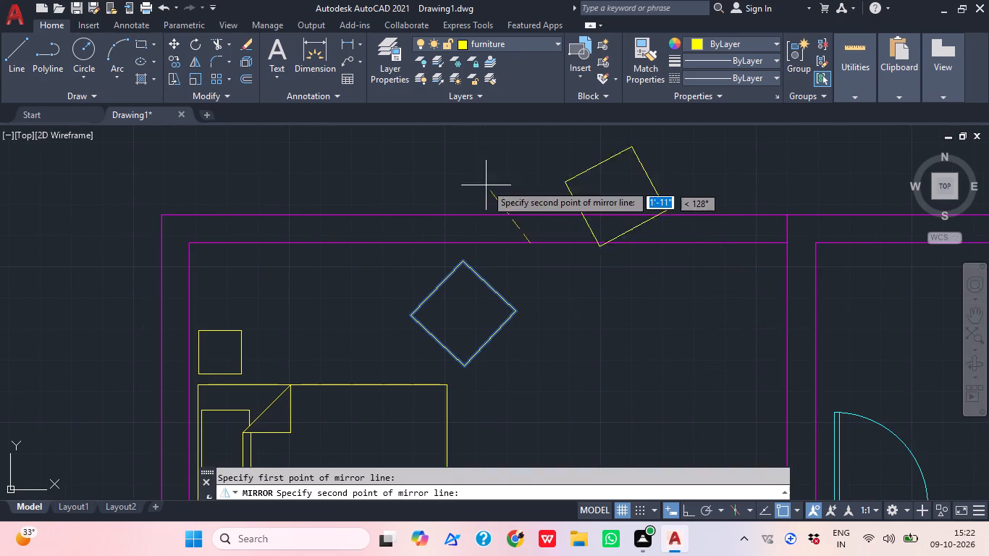
{"action": "left_click", "coordinate": [691, 508]}
{"action": "left_click", "coordinate": [594, 382]}
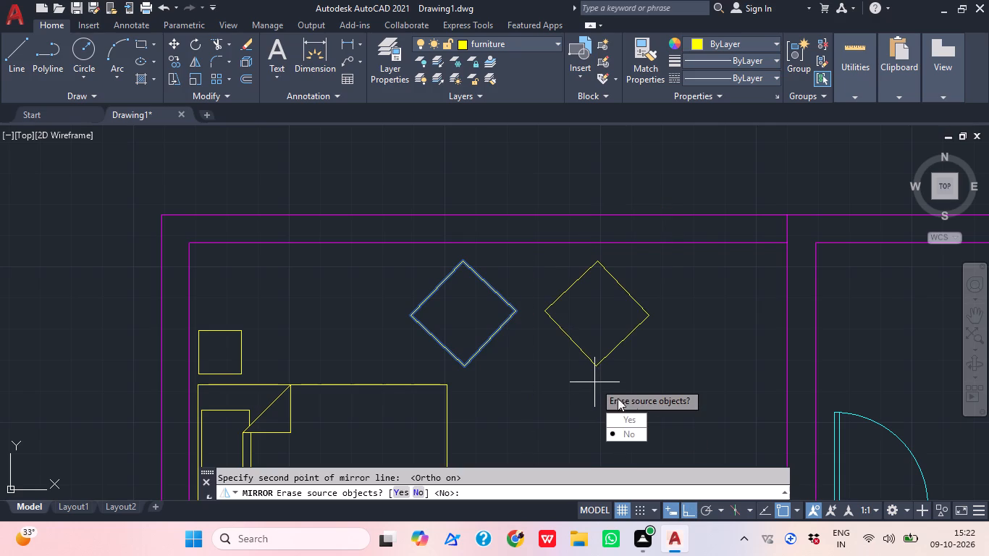
{"action": "left_click_drag", "start_coordinate": [631, 429], "coordinate": [594, 382]}
Draw the right chair's inner seat outline as three connected lines of about 1'-6", 1'-4" and 1'-7", starting and ending on its lower-left edge.
{"action": "type", "text": "l"}
{"action": "key", "text": "space"}
{"action": "scroll", "coordinate": [586, 360], "scroll_direction": "up", "scroll_amount": 2}
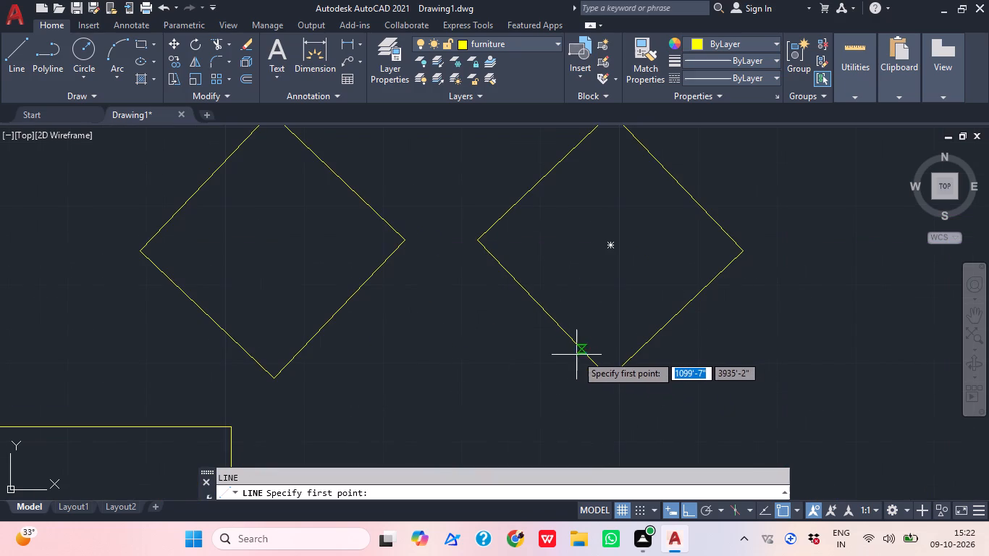
{"action": "left_click_drag", "start_coordinate": [582, 354], "coordinate": [587, 347]}
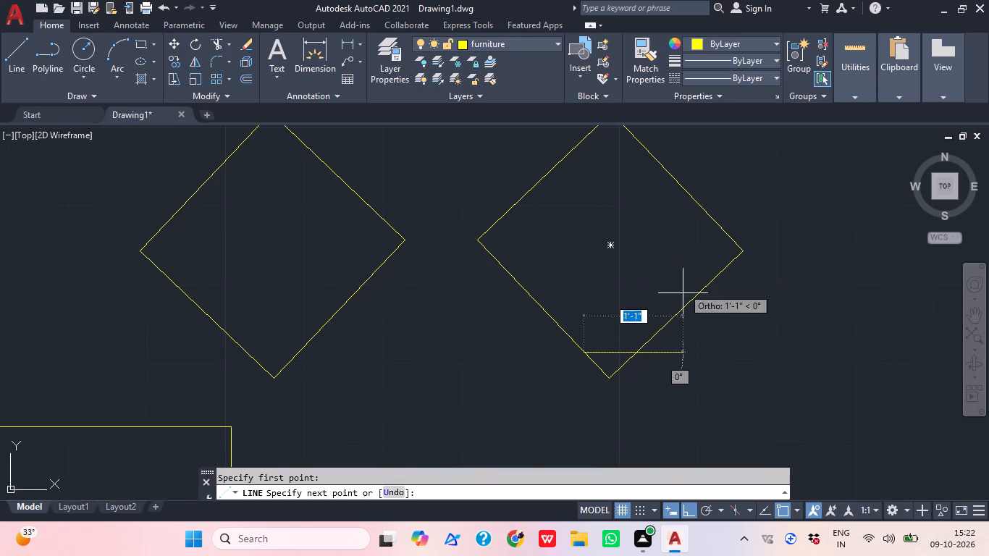
{"action": "left_click", "coordinate": [684, 507]}
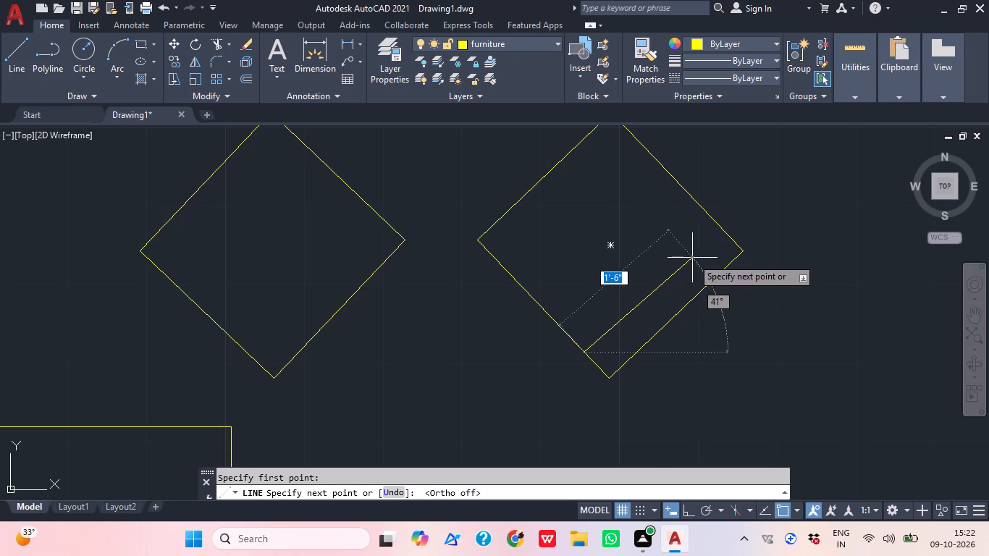
{"action": "left_click", "coordinate": [692, 258]}
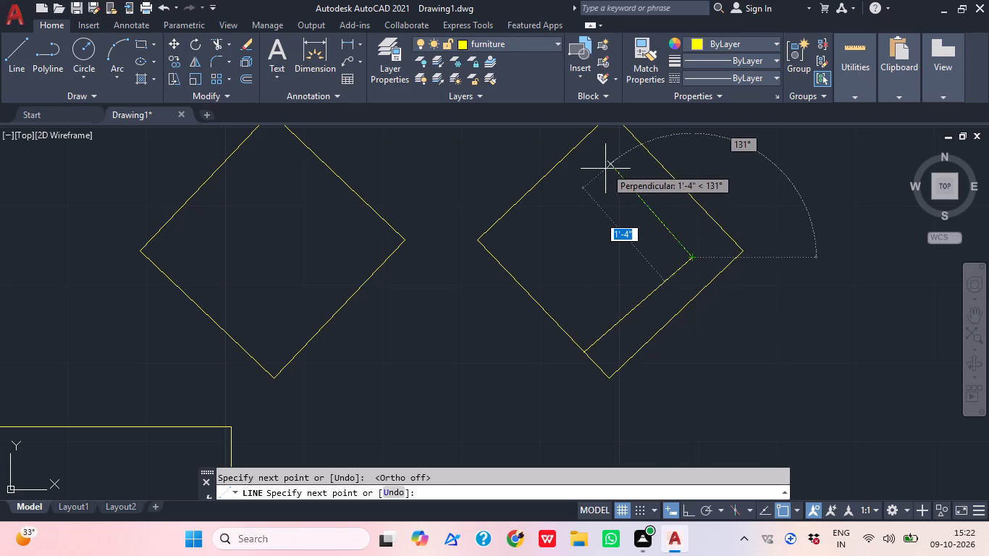
{"action": "left_click", "coordinate": [606, 168]}
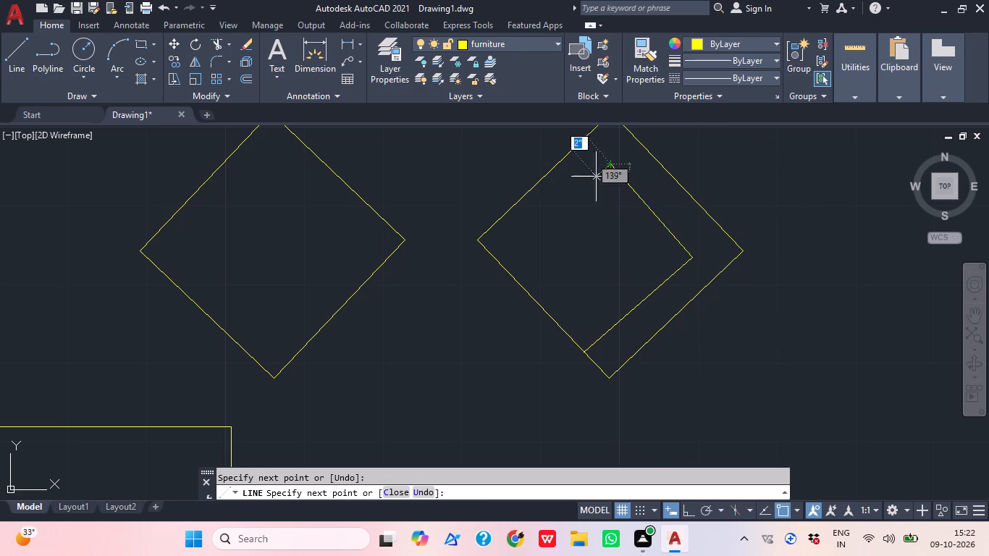
{"action": "left_click", "coordinate": [500, 264]}
{"action": "key", "text": "Escape"}
{"action": "scroll", "coordinate": [660, 265], "scroll_direction": "down", "scroll_amount": 2}
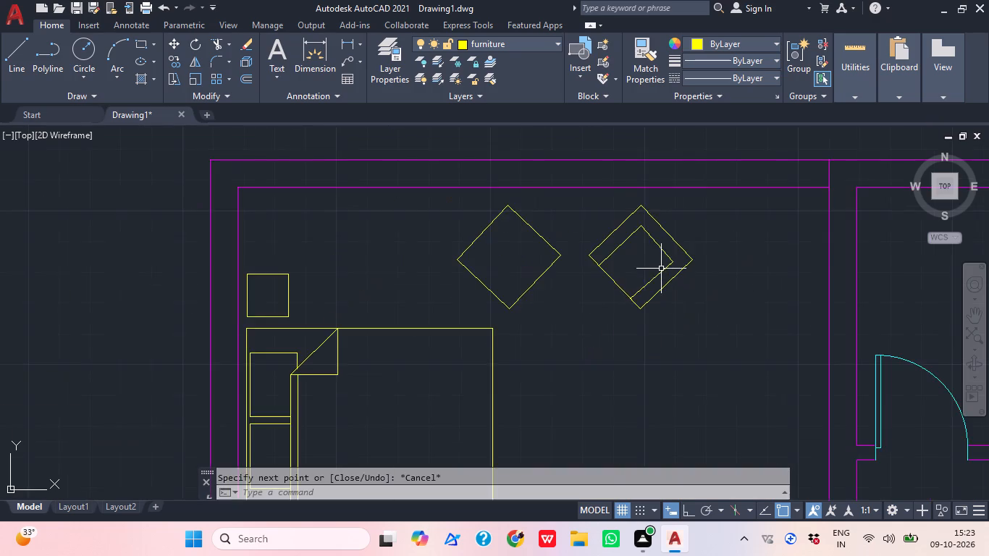
Draw the left chair's inner seat outline as three connected lines, starting and ending on its lower-right edge, the last about 1'-7" long.
{"action": "middle_click_drag", "start_coordinate": [626, 291], "coordinate": [561, 325]}
{"action": "type", "text": "l"}
{"action": "key", "text": "space"}
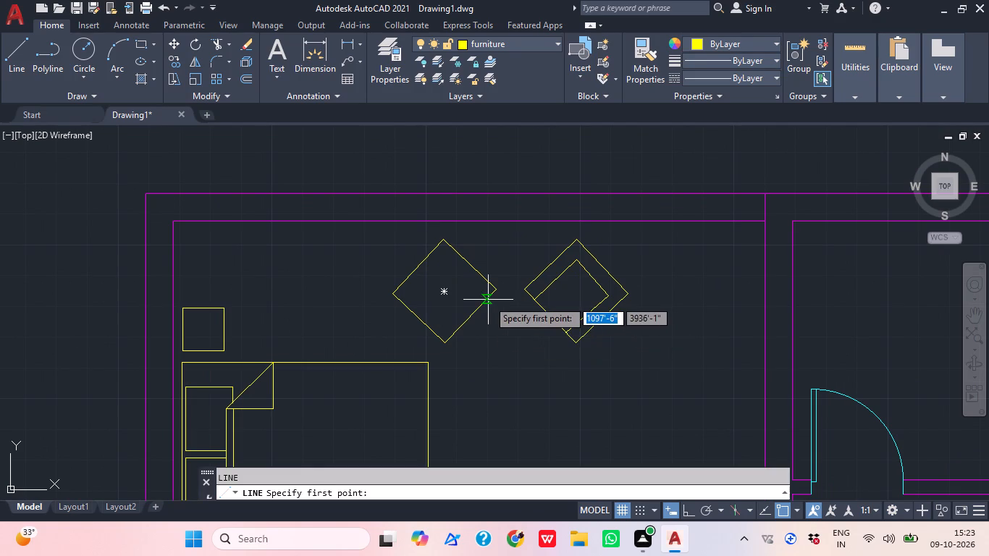
{"action": "left_click", "coordinate": [488, 298]}
{"action": "scroll", "coordinate": [447, 261], "scroll_direction": "up", "scroll_amount": 2}
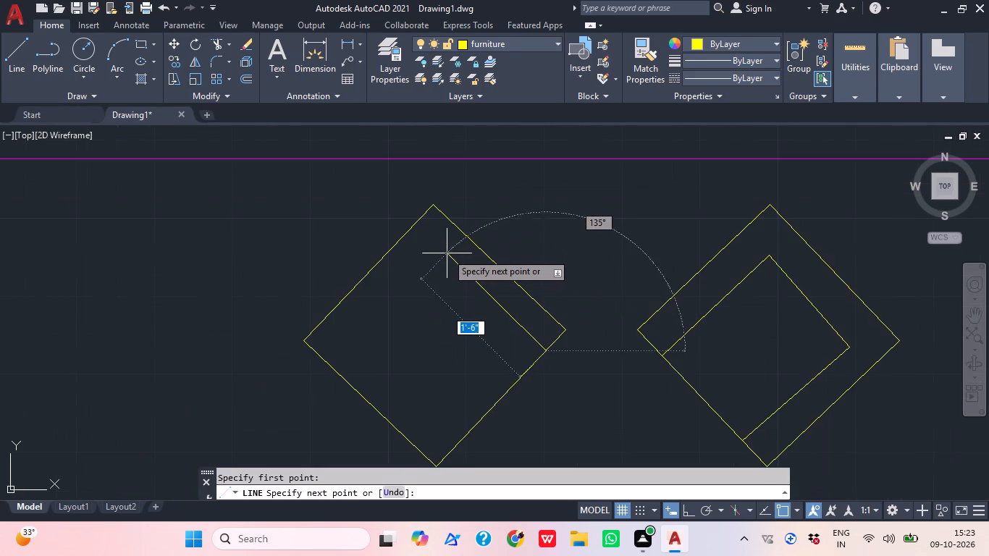
{"action": "left_click", "coordinate": [437, 251]}
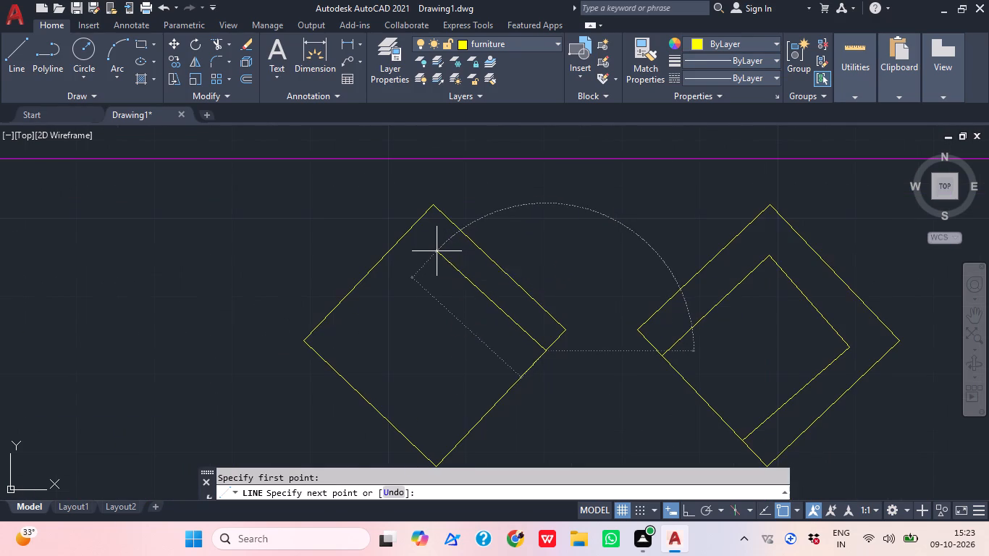
{"action": "left_click", "coordinate": [347, 340]}
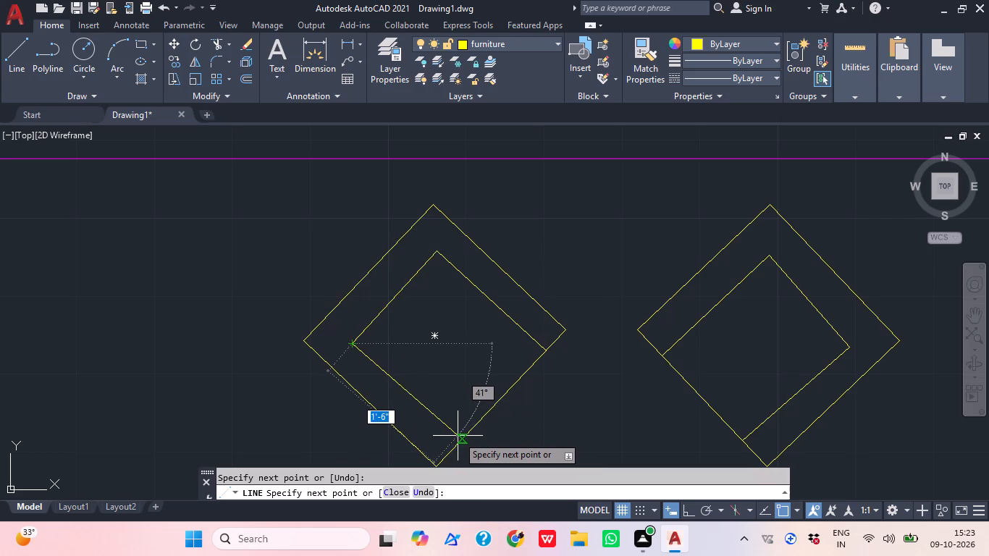
{"action": "middle_click_drag", "start_coordinate": [456, 434], "coordinate": [448, 395]}
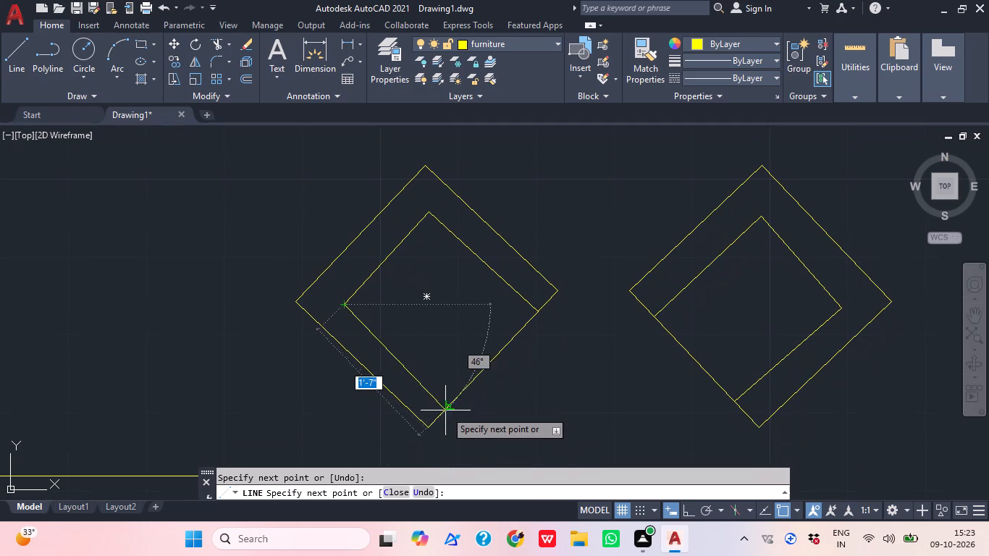
{"action": "left_click", "coordinate": [448, 407]}
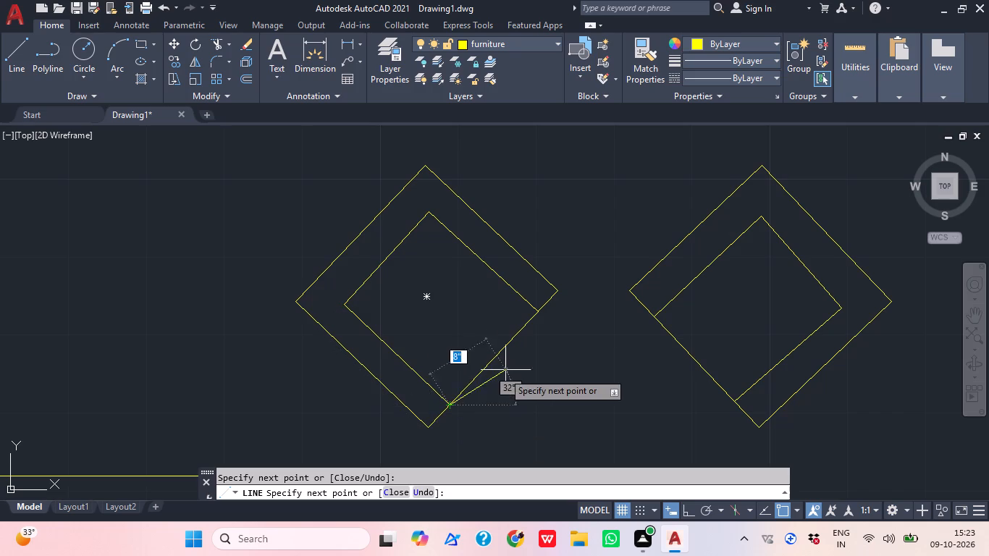
{"action": "key", "text": "Escape"}
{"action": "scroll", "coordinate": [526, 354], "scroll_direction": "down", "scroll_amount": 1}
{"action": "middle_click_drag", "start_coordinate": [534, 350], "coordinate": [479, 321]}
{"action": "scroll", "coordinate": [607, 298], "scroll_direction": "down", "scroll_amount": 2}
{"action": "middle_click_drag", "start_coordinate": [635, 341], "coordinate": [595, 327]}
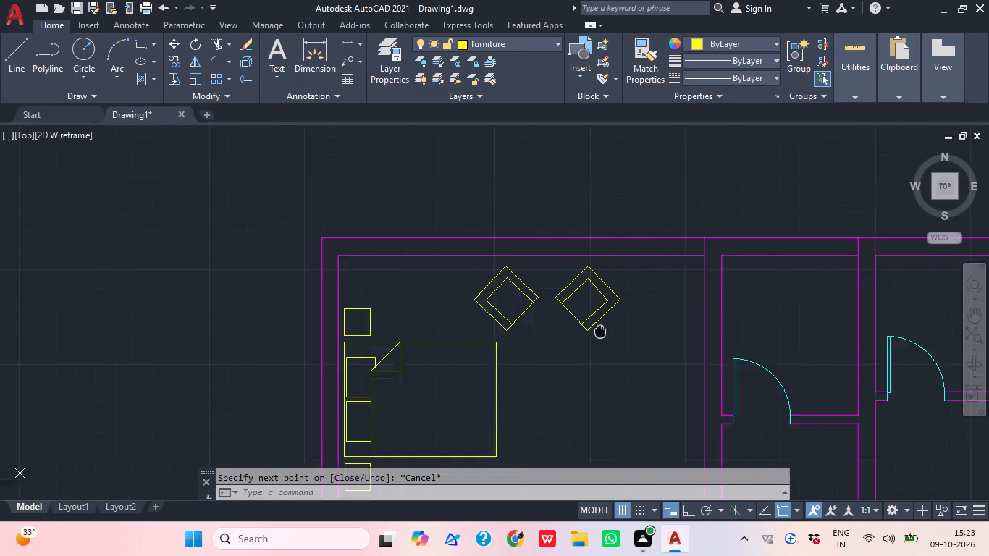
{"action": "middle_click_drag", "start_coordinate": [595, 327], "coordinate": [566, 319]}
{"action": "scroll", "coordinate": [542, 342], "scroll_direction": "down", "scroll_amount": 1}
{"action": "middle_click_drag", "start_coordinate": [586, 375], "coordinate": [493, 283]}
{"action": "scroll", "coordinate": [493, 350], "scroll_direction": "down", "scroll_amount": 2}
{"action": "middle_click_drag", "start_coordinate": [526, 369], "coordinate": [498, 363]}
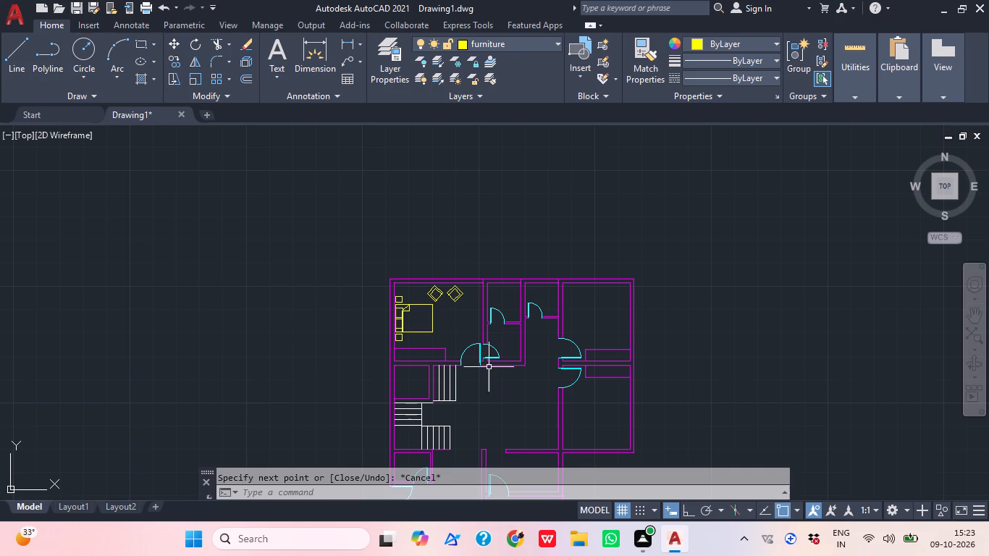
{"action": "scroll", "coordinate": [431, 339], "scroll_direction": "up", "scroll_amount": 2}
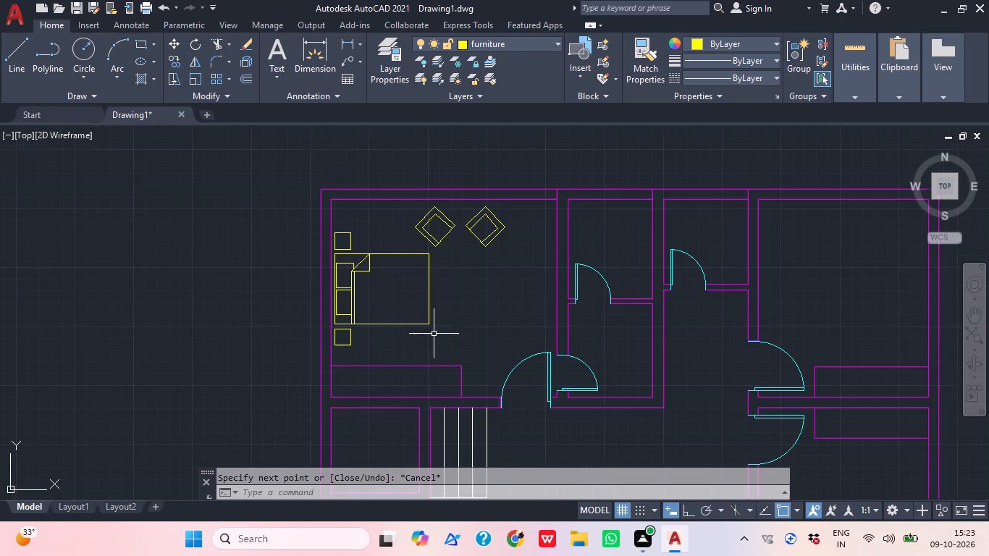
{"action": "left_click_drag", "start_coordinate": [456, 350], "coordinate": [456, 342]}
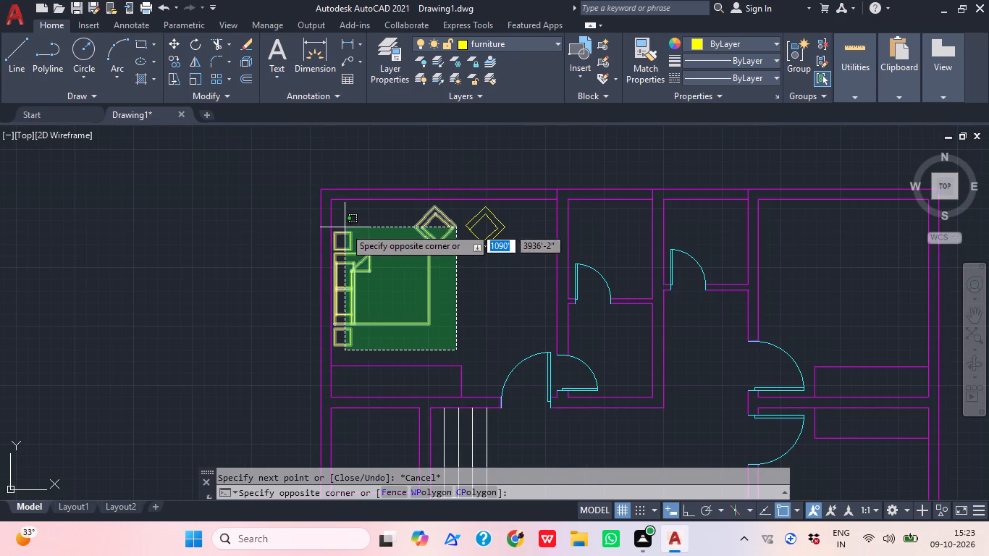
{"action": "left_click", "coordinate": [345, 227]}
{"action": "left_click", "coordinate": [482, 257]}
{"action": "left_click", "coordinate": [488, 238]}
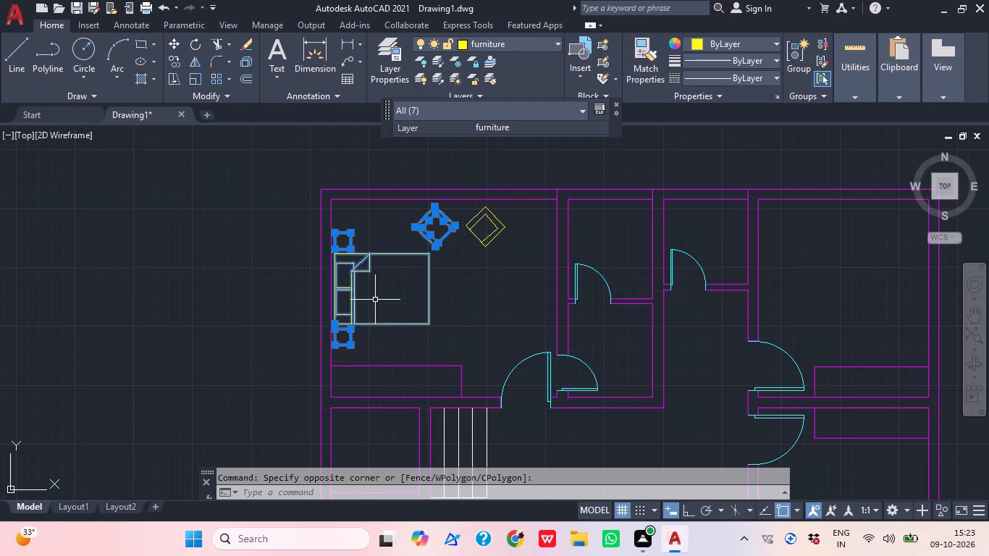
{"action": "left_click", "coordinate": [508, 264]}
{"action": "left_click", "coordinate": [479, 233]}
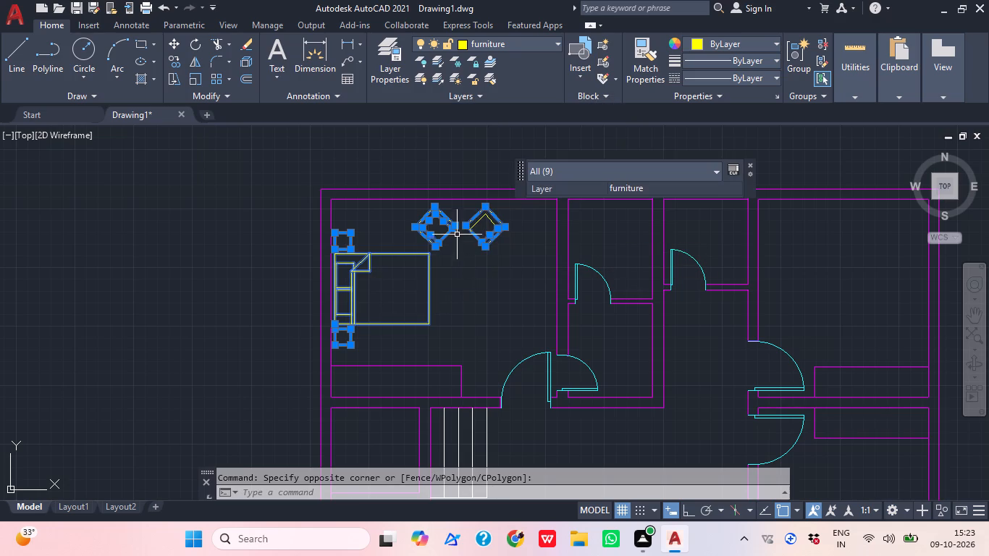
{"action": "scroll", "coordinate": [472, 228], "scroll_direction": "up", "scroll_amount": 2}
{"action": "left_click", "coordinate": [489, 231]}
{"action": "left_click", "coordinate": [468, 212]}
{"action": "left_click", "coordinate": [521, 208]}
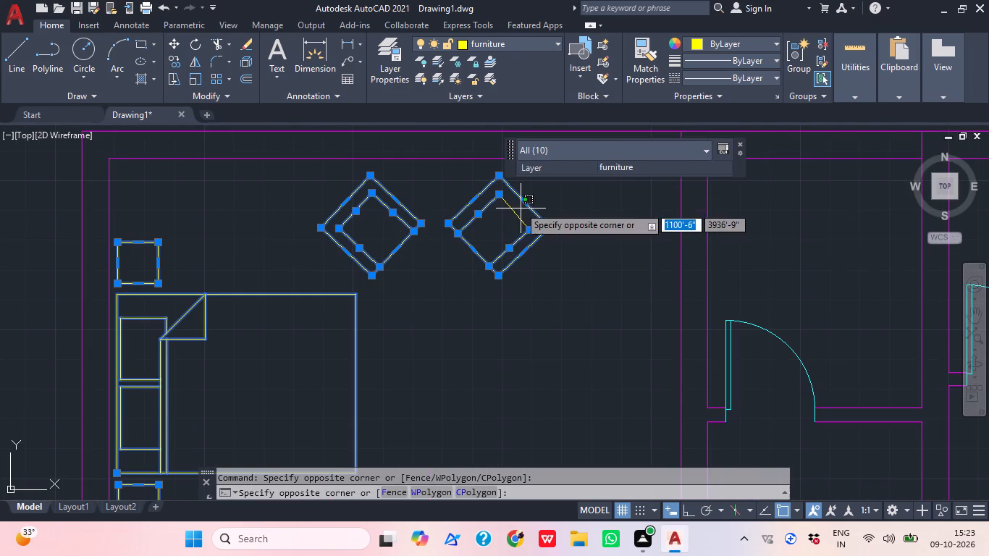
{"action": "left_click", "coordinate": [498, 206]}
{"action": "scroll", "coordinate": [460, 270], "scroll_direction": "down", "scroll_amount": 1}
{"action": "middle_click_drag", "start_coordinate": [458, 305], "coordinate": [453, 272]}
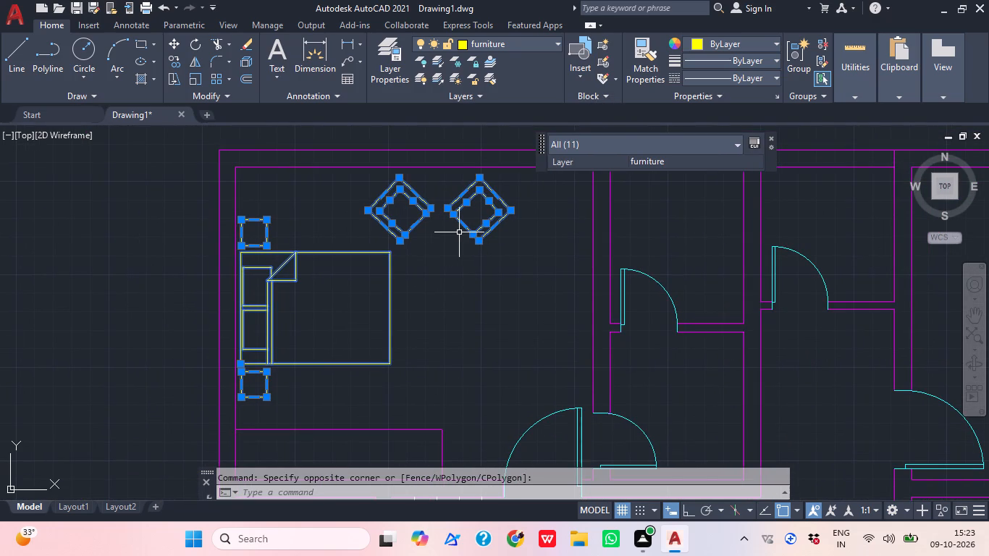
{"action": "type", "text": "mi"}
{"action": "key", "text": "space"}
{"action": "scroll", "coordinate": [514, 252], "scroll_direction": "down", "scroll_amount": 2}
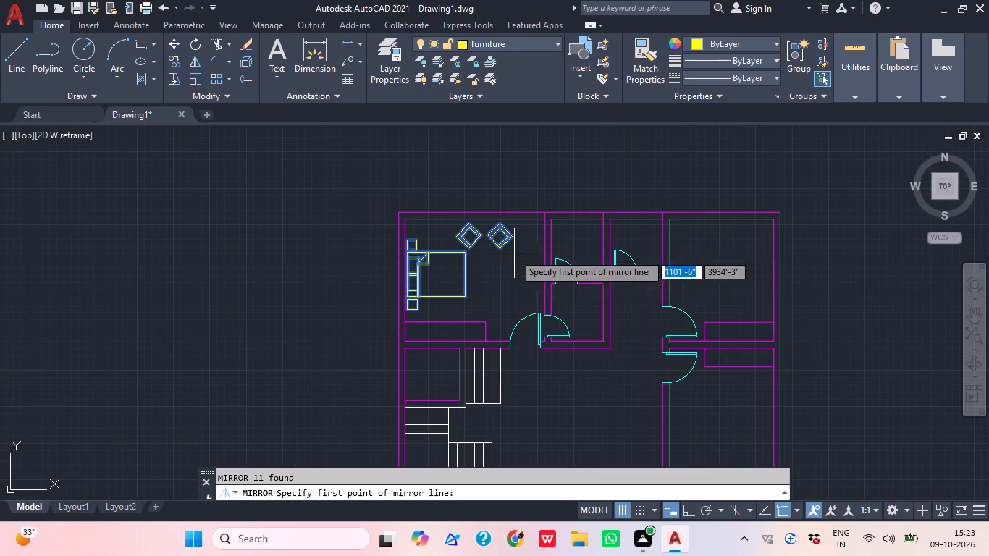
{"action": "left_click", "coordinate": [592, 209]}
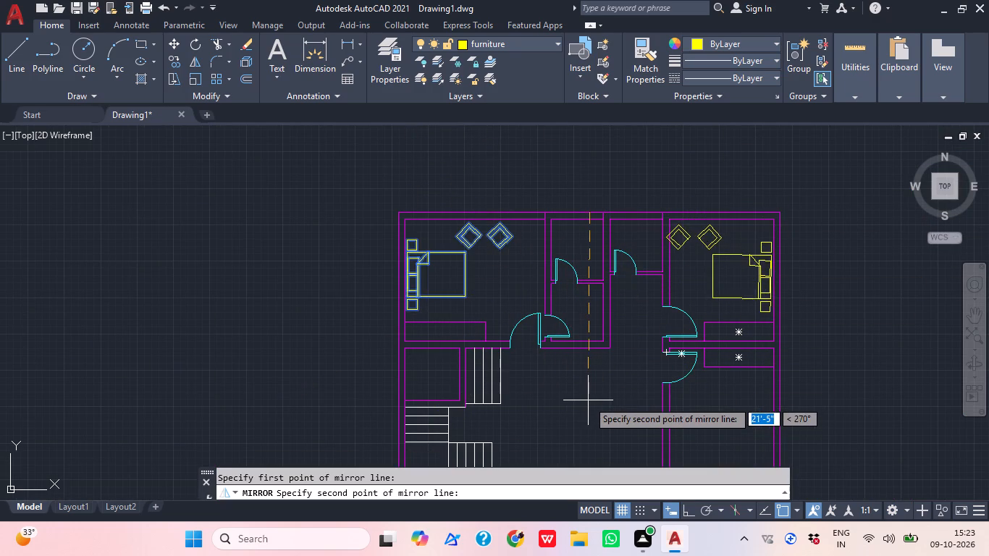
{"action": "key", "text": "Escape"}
Copy the upper-left bedroom's bed, bedside tables and chairs to the upper-right bedroom, from the room's lower-left inner corner to the doorway's lower inner corner.
{"action": "left_click", "coordinate": [529, 303]}
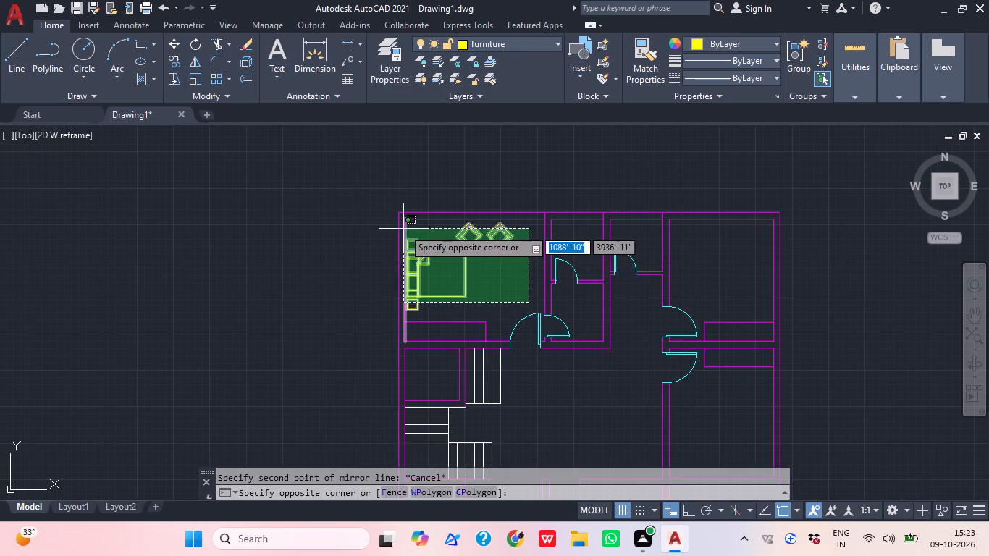
{"action": "scroll", "coordinate": [415, 237], "scroll_direction": "up", "scroll_amount": 2}
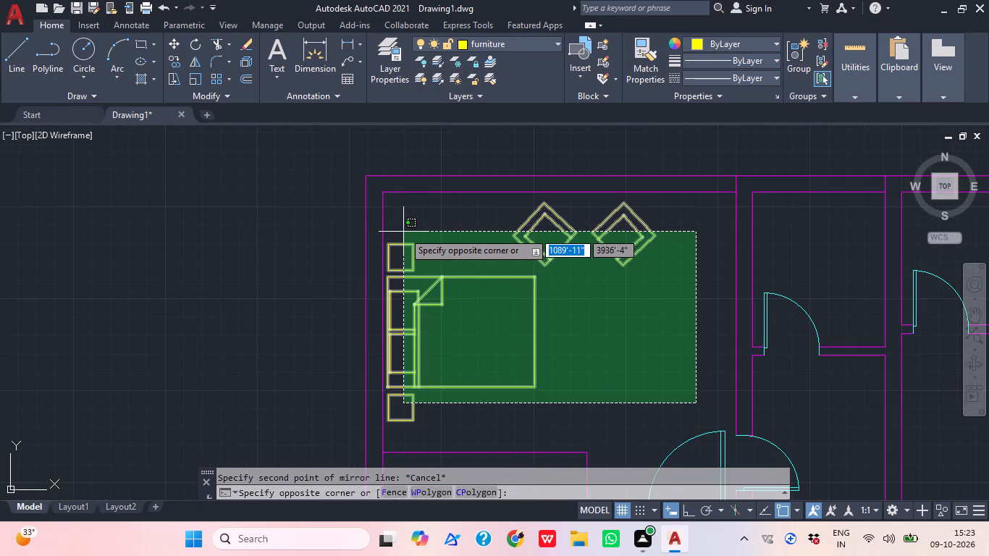
{"action": "left_click", "coordinate": [397, 228]}
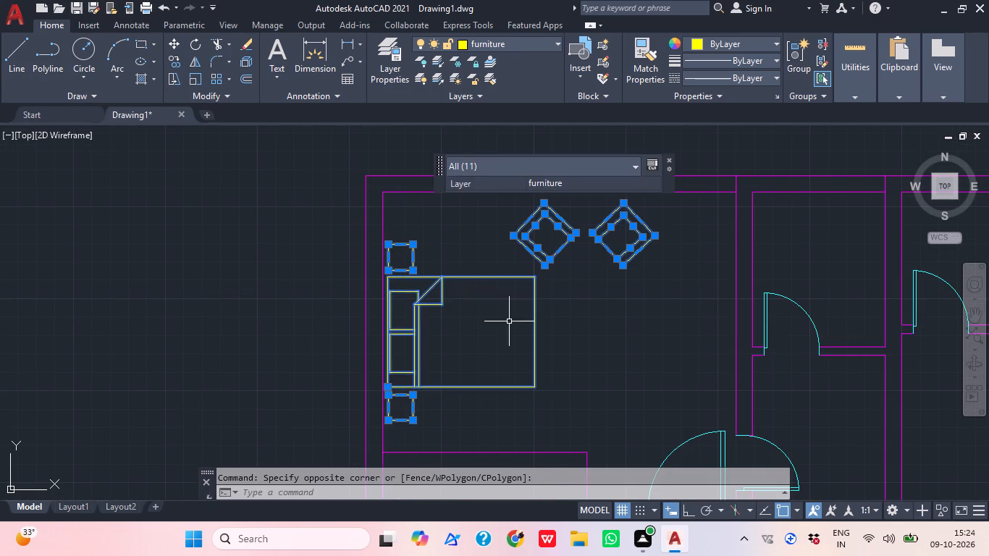
{"action": "scroll", "coordinate": [512, 339], "scroll_direction": "down", "scroll_amount": 2}
{"action": "middle_click_drag", "start_coordinate": [488, 365], "coordinate": [437, 370]}
{"action": "key", "text": "c"}
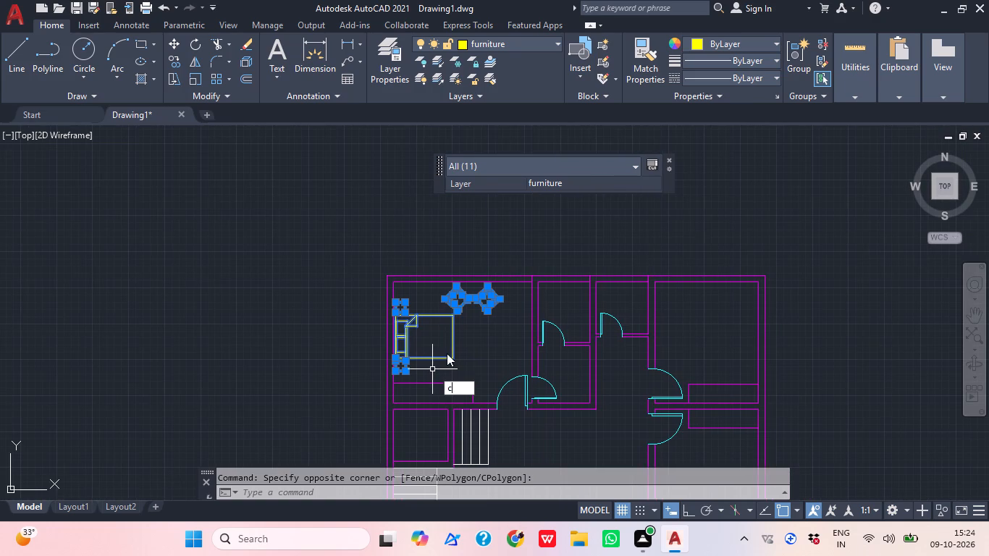
{"action": "type", "text": "o"}
{"action": "key", "text": "space"}
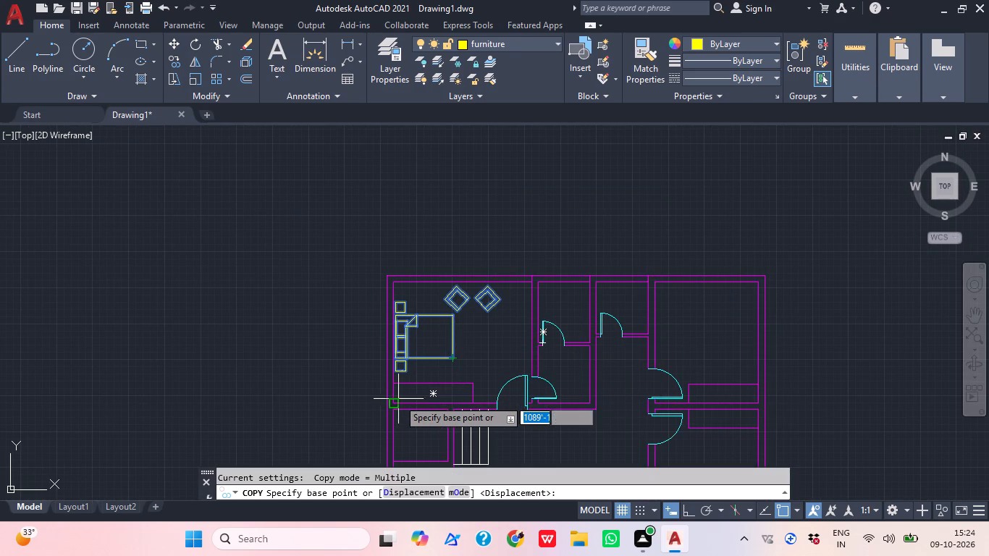
{"action": "left_click", "coordinate": [392, 403]}
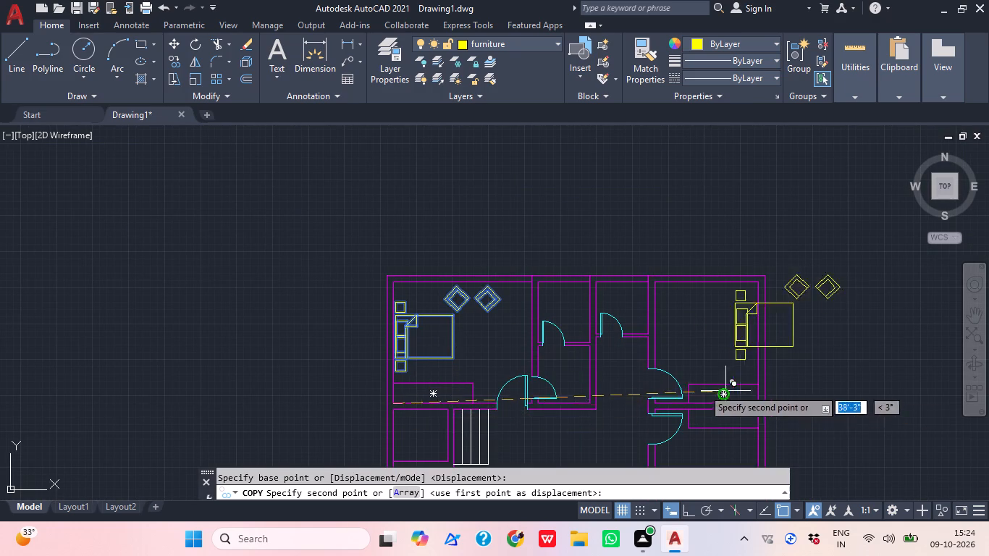
{"action": "scroll", "coordinate": [670, 406], "scroll_direction": "up", "scroll_amount": 1}
{"action": "scroll", "coordinate": [670, 406], "scroll_direction": "down", "scroll_amount": 1}
{"action": "scroll", "coordinate": [670, 406], "scroll_direction": "up", "scroll_amount": 6}
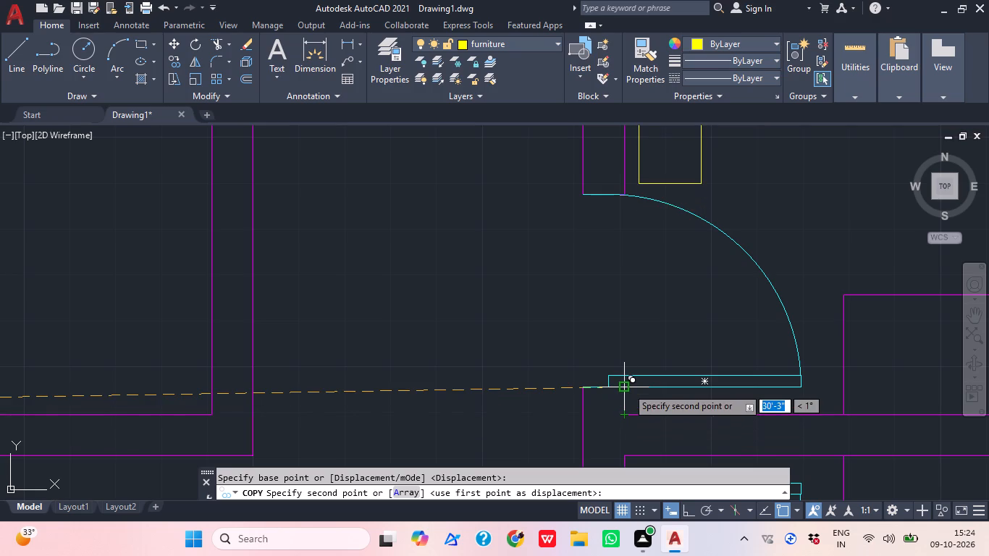
{"action": "scroll", "coordinate": [627, 387], "scroll_direction": "up", "scroll_amount": 1}
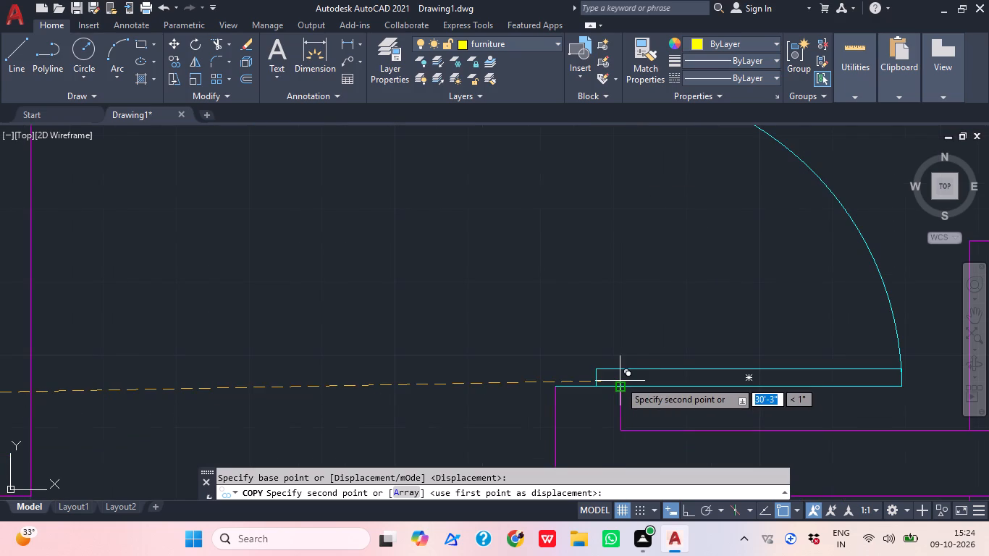
{"action": "left_click", "coordinate": [620, 368]}
{"action": "scroll", "coordinate": [653, 343], "scroll_direction": "down", "scroll_amount": 4}
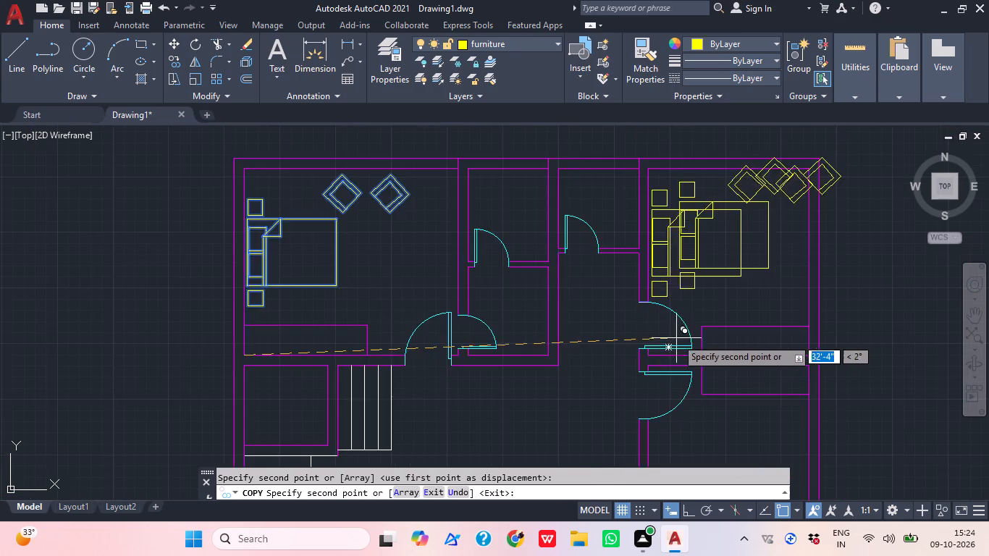
Finish the furniture copy with a single set placed in the upper-right bedroom.
{"action": "middle_click_drag", "start_coordinate": [652, 379], "coordinate": [587, 424]}
{"action": "key", "text": "Escape"}
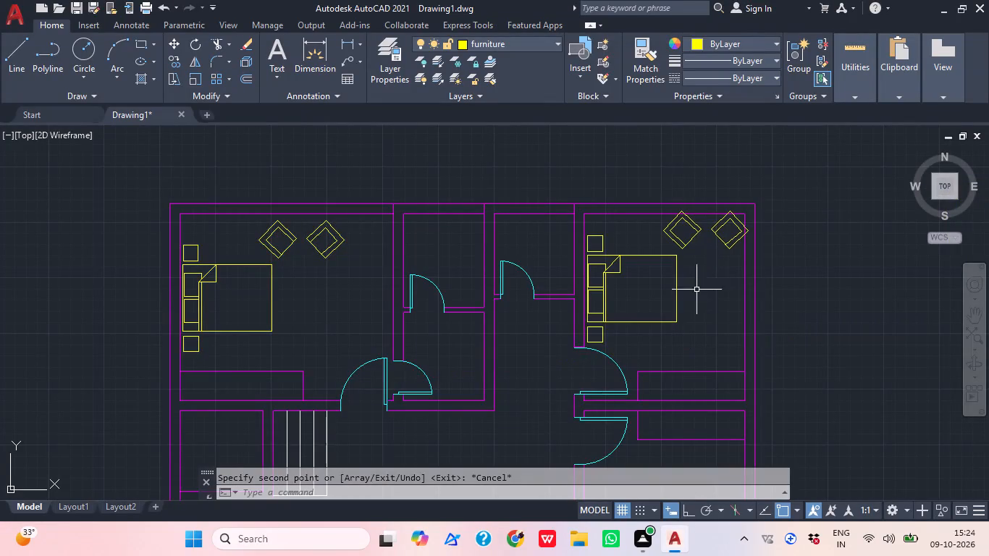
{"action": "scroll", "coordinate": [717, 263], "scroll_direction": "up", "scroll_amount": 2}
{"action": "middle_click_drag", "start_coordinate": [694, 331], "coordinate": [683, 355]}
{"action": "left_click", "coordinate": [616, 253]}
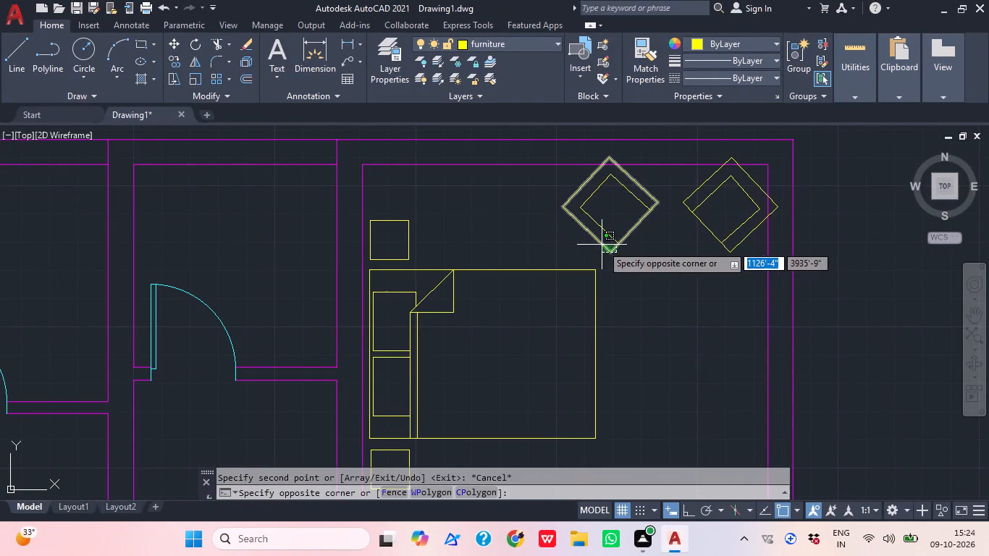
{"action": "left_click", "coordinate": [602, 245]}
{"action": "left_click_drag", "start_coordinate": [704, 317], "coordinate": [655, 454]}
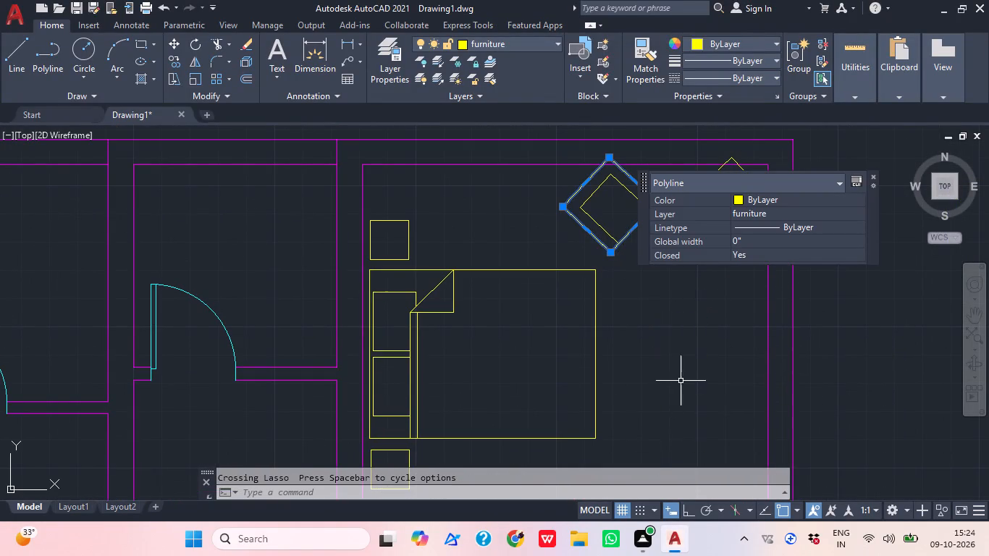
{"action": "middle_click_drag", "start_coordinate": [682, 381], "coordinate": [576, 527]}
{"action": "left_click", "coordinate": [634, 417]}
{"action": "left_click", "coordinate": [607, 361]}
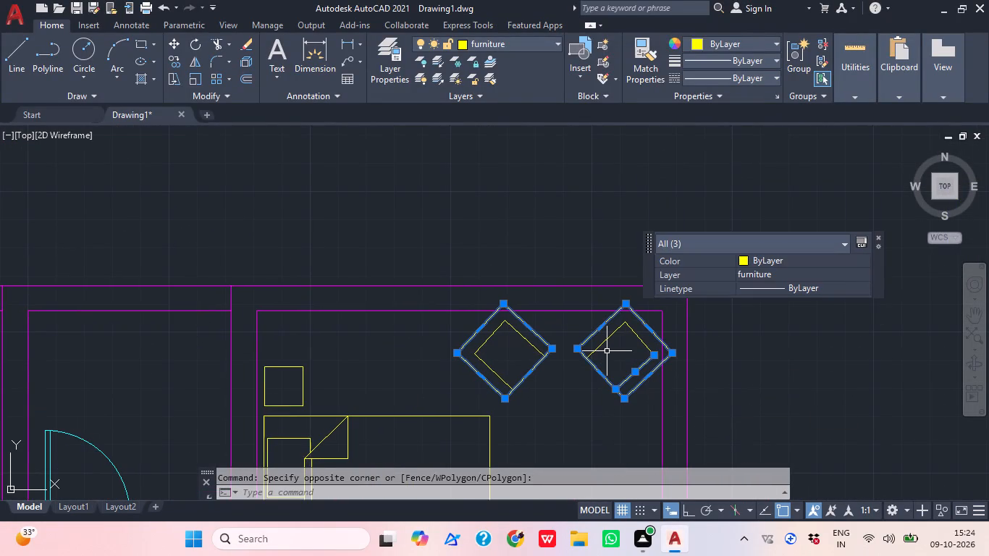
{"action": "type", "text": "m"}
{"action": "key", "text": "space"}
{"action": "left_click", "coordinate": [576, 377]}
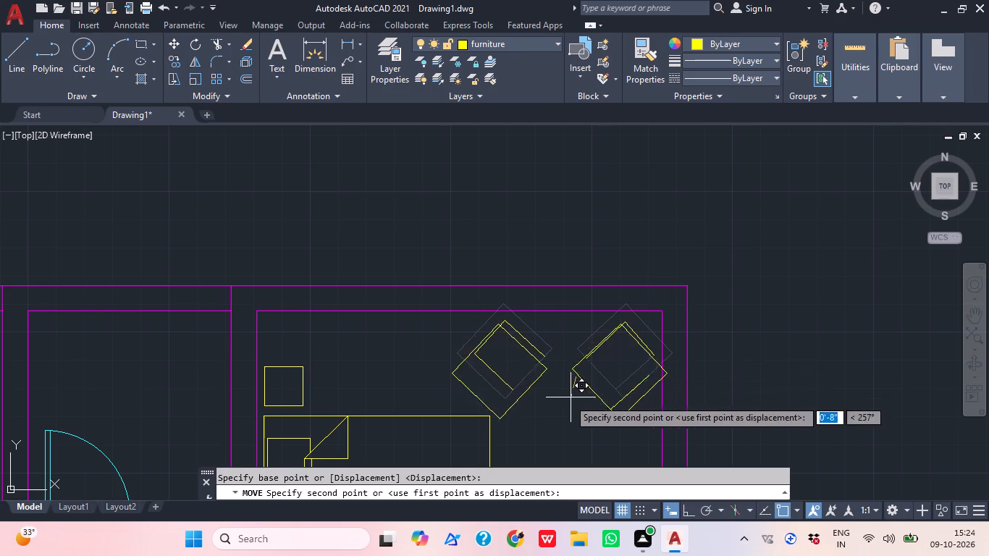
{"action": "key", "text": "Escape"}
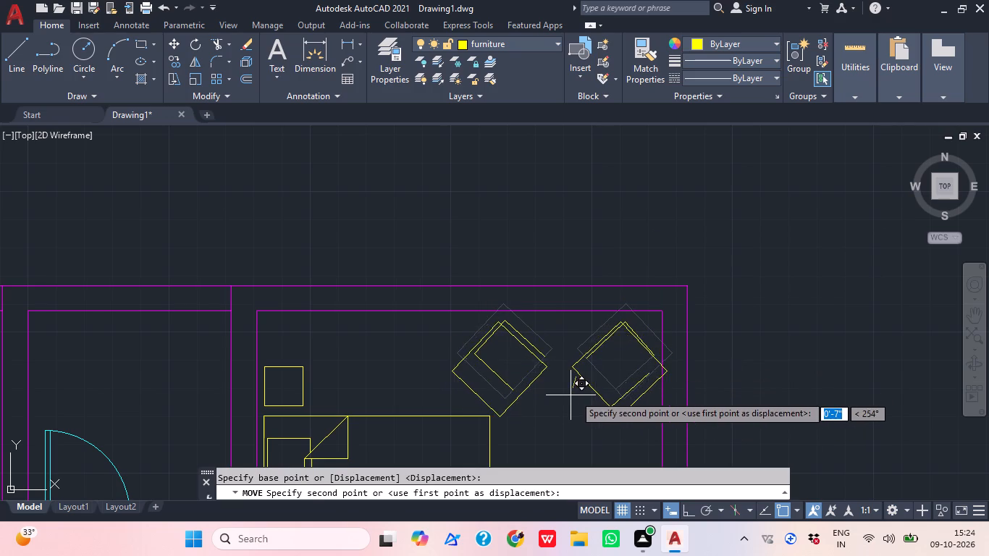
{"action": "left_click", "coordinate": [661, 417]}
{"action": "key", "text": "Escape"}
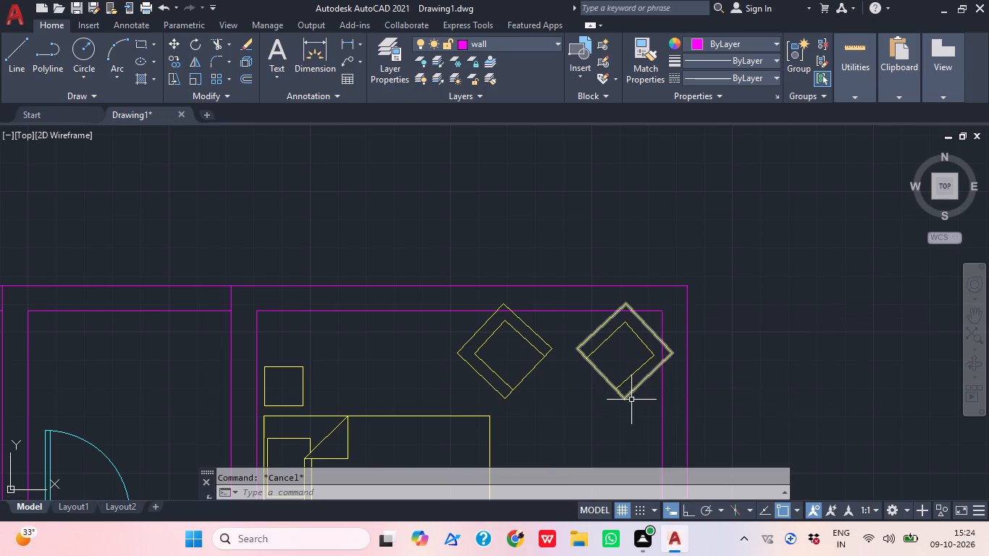
Move both chairs with their seat outlines in the upper-right bedroom about 8" down-left, clear of the room's walls.
{"action": "left_click", "coordinate": [634, 410]}
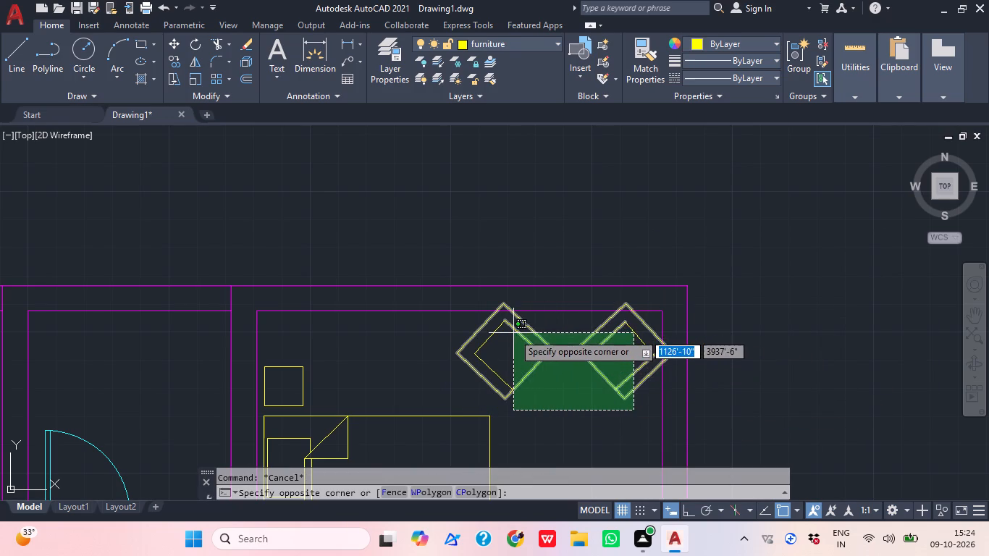
{"action": "left_click", "coordinate": [513, 333]}
{"action": "left_click", "coordinate": [505, 368]}
{"action": "left_click", "coordinate": [479, 348]}
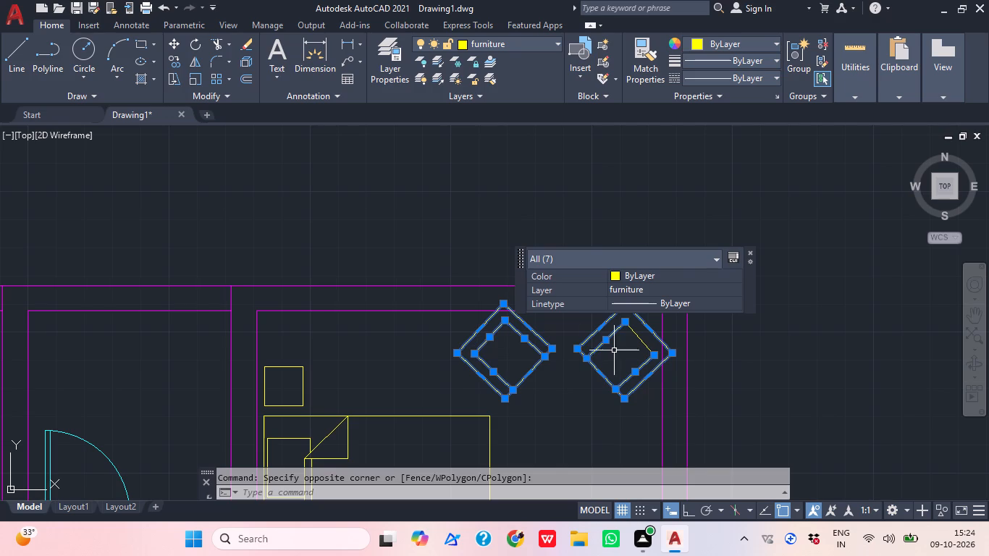
{"action": "left_click", "coordinate": [630, 355]}
{"action": "left_click", "coordinate": [643, 335]}
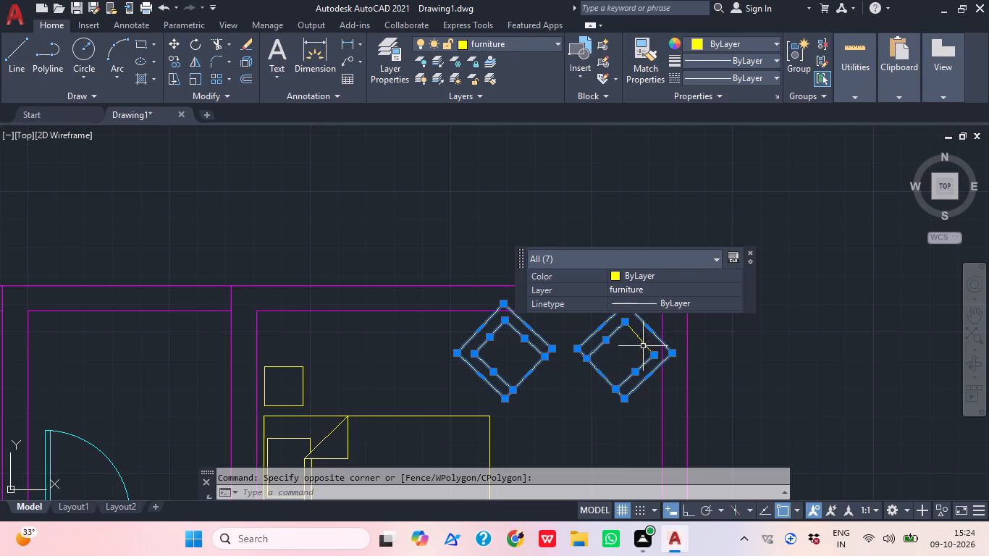
{"action": "left_click", "coordinate": [649, 340]}
{"action": "left_click", "coordinate": [625, 346]}
{"action": "type", "text": "m"}
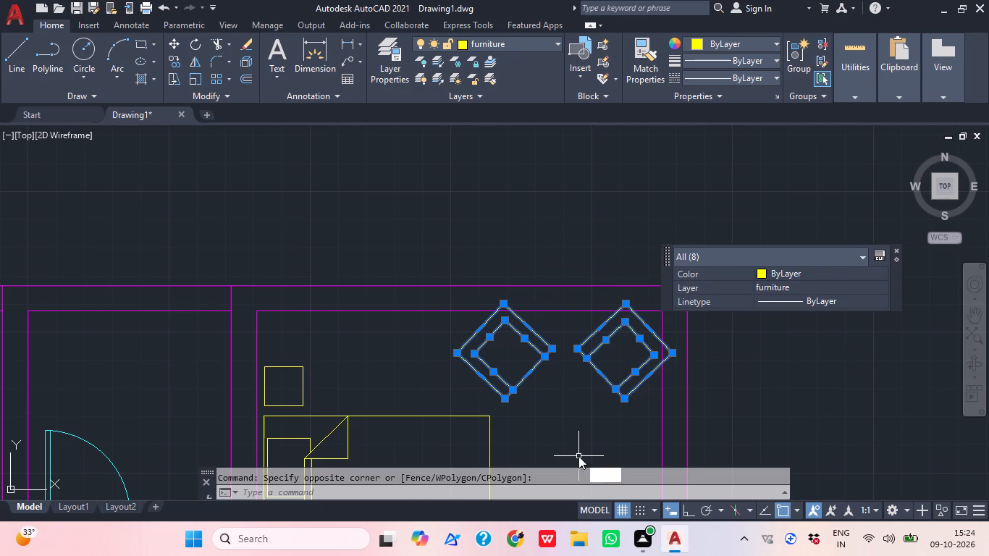
{"action": "key", "text": "space"}
{"action": "left_click", "coordinate": [570, 411]}
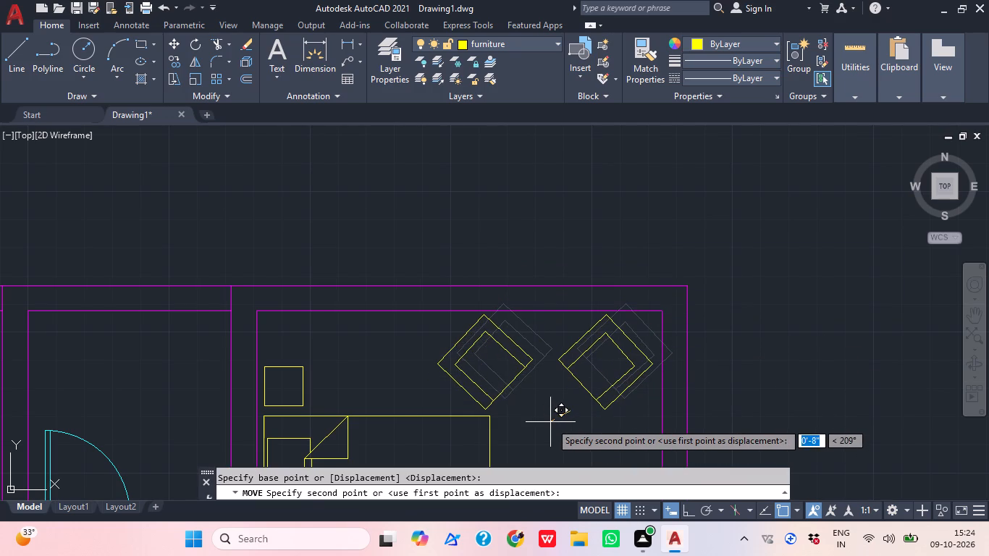
{"action": "left_click", "coordinate": [550, 422]}
Examine the furnished upper bedrooms and the rooms between them, down to the staircase, to check the layout.
{"action": "scroll", "coordinate": [641, 386], "scroll_direction": "down", "scroll_amount": 1}
{"action": "scroll", "coordinate": [641, 386], "scroll_direction": "up", "scroll_amount": 1}
{"action": "scroll", "coordinate": [641, 386], "scroll_direction": "down", "scroll_amount": 1}
{"action": "middle_click_drag", "start_coordinate": [636, 419], "coordinate": [658, 353]}
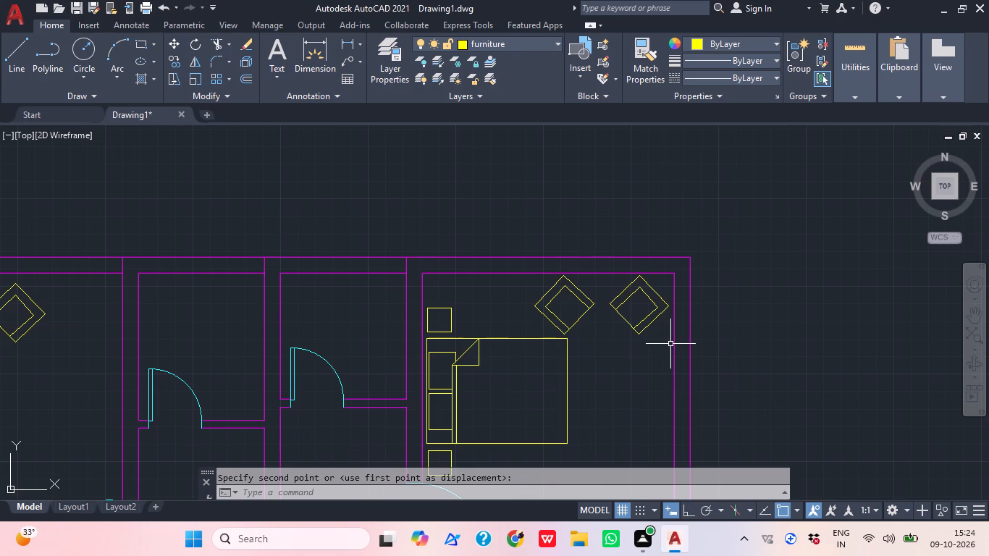
{"action": "middle_click_drag", "start_coordinate": [636, 386], "coordinate": [636, 369]}
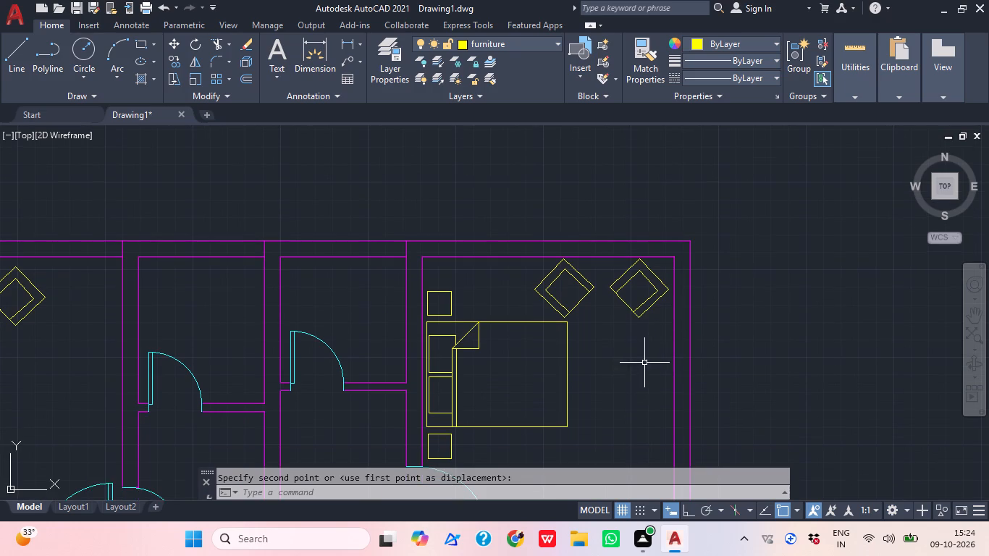
{"action": "middle_click_drag", "start_coordinate": [636, 368], "coordinate": [689, 323]}
{"action": "middle_click_drag", "start_coordinate": [620, 356], "coordinate": [669, 315]}
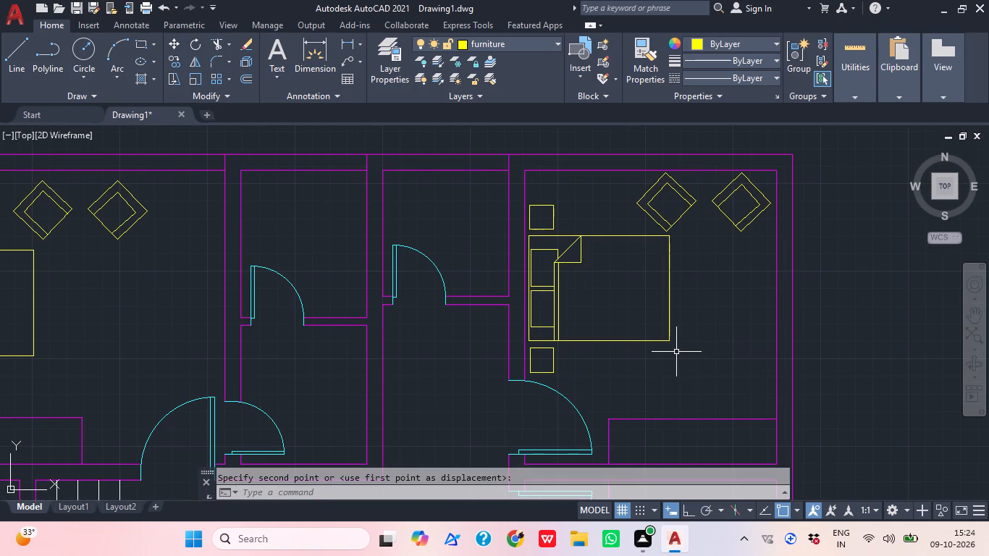
{"action": "middle_click_drag", "start_coordinate": [647, 390], "coordinate": [690, 349]}
{"action": "middle_click", "coordinate": [651, 364]}
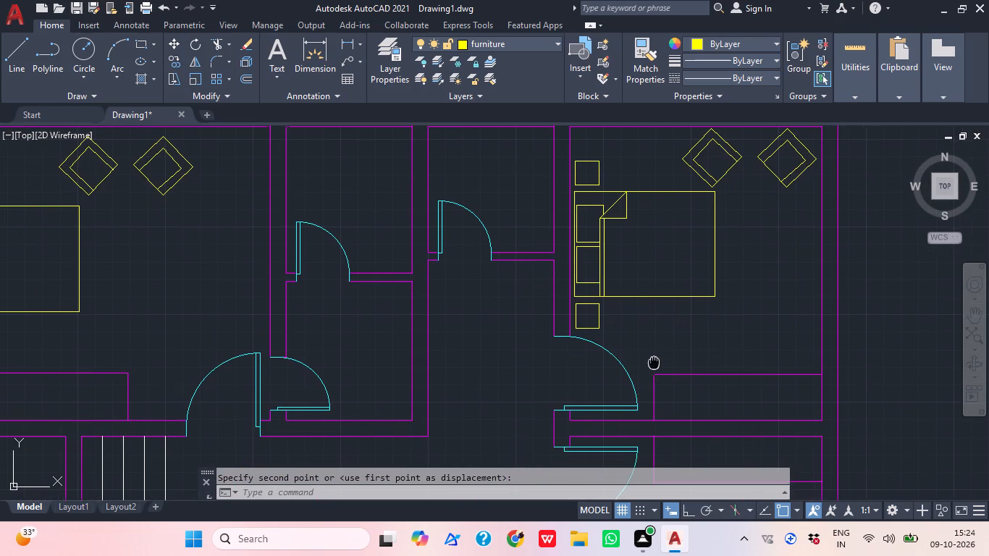
{"action": "scroll", "coordinate": [546, 402], "scroll_direction": "down", "scroll_amount": 1}
{"action": "middle_click_drag", "start_coordinate": [609, 396], "coordinate": [700, 377]}
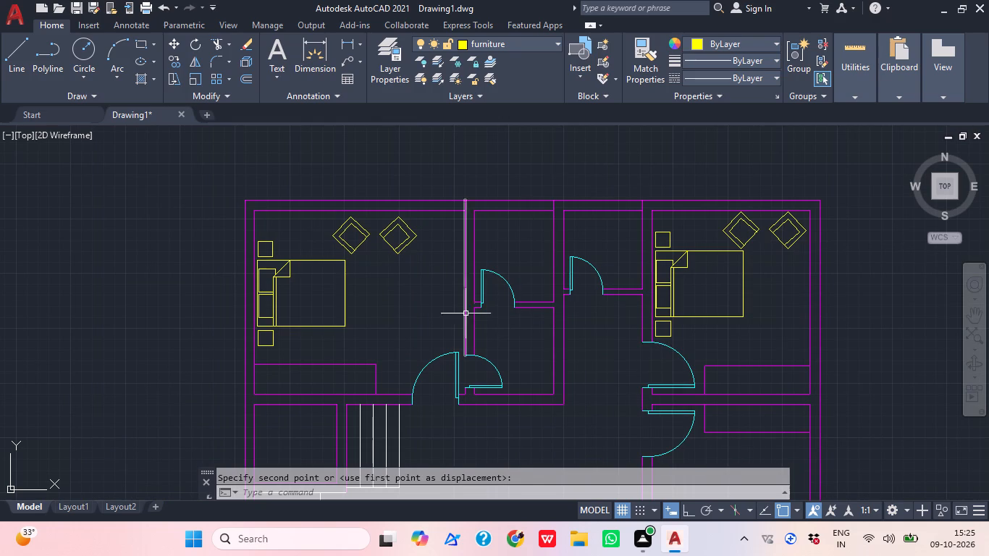
{"action": "middle_click_drag", "start_coordinate": [424, 297], "coordinate": [437, 303]}
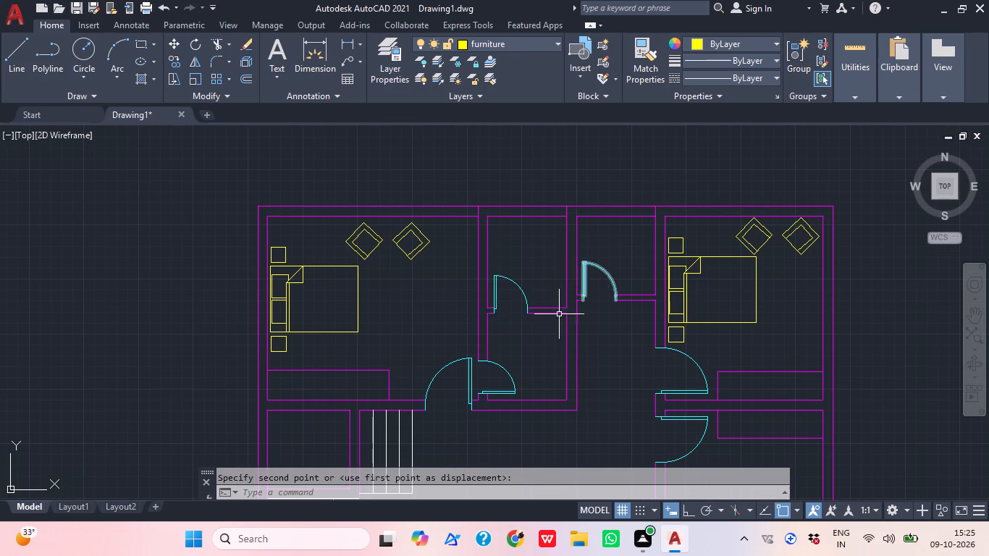
{"action": "middle_click_drag", "start_coordinate": [502, 349], "coordinate": [453, 268]}
{"action": "middle_click_drag", "start_coordinate": [466, 356], "coordinate": [452, 344]}
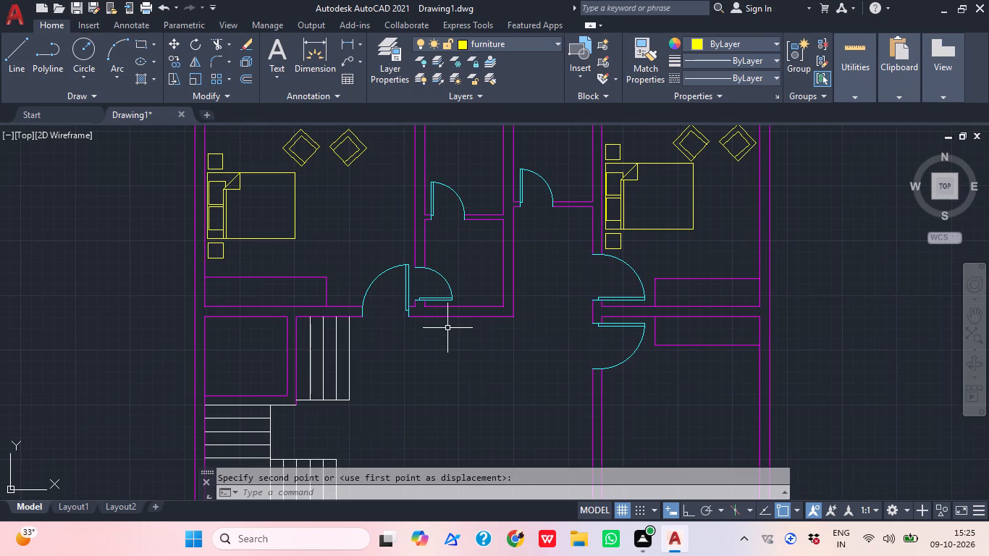
{"action": "middle_click_drag", "start_coordinate": [486, 262], "coordinate": [484, 304]}
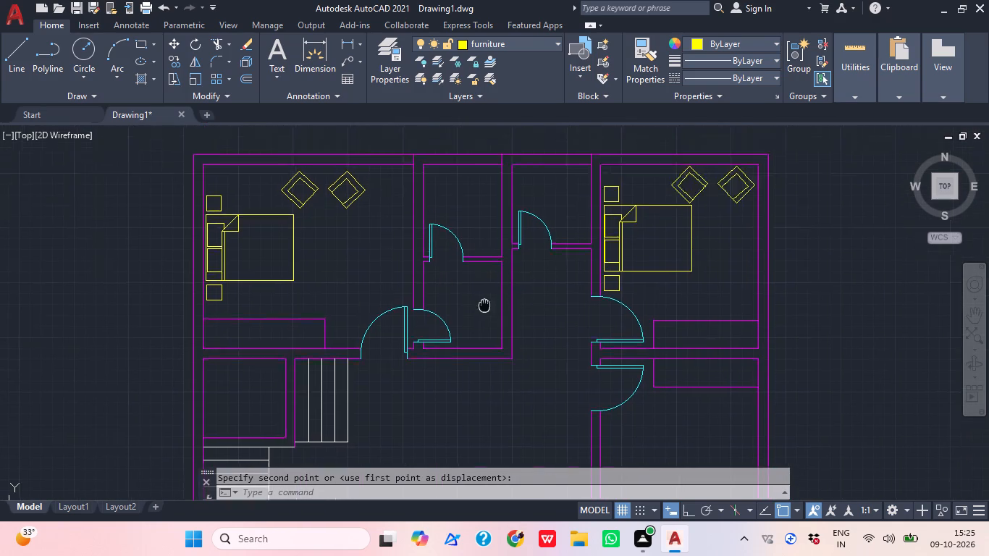
{"action": "scroll", "coordinate": [482, 304], "scroll_direction": "down", "scroll_amount": 1}
{"action": "middle_click_drag", "start_coordinate": [484, 304], "coordinate": [481, 306]}
{"action": "middle_click_drag", "start_coordinate": [529, 286], "coordinate": [456, 266]}
Insert the Toilet - top block and the oval sink block in the empty area to the right of the plan.
{"action": "key", "text": "i"}
{"action": "key", "text": "space"}
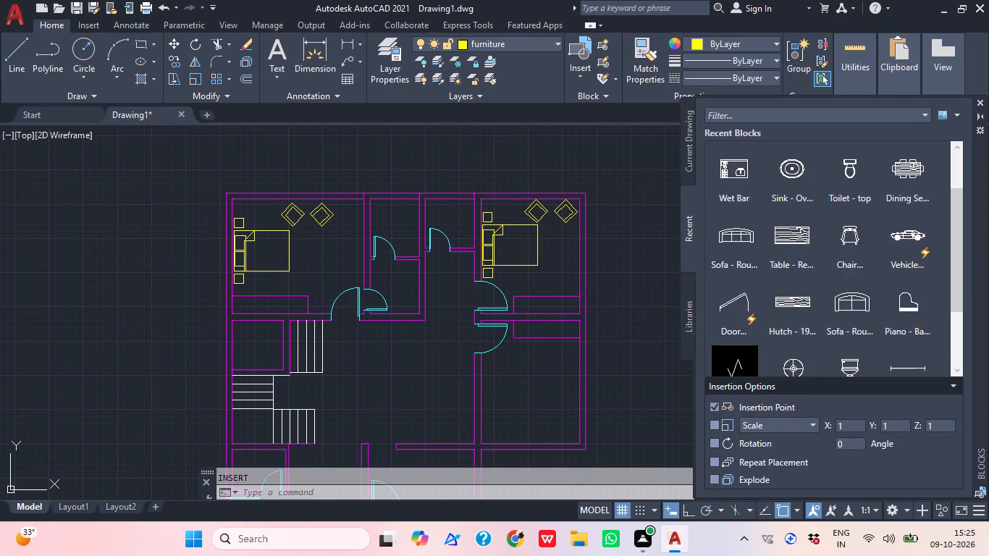
{"action": "left_click_drag", "start_coordinate": [864, 185], "coordinate": [649, 413]}
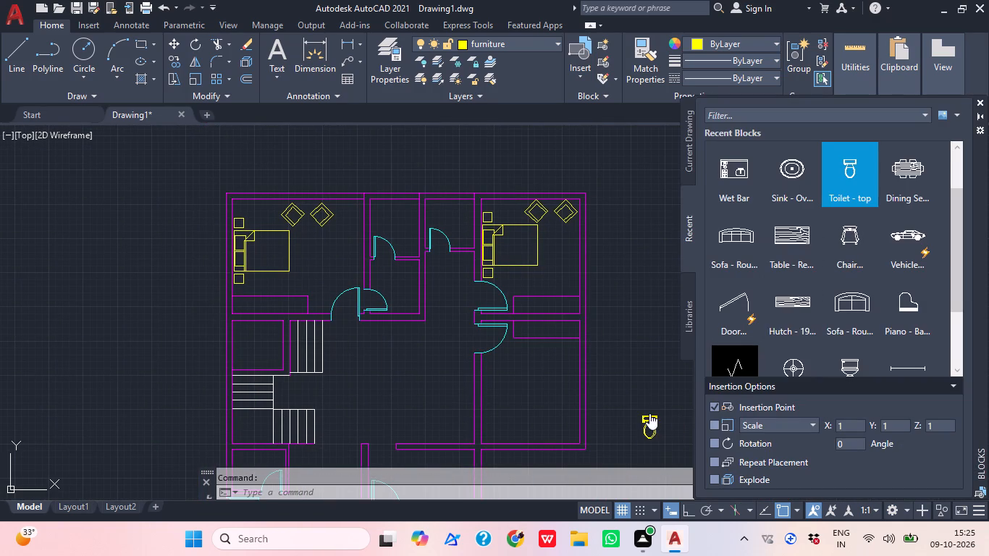
{"action": "left_click_drag", "start_coordinate": [649, 413], "coordinate": [649, 416]}
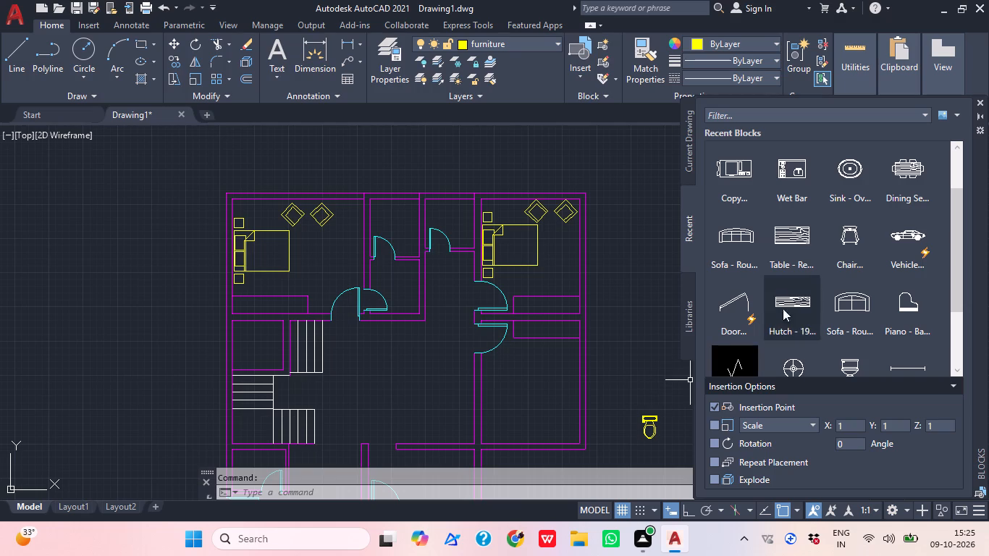
{"action": "left_click_drag", "start_coordinate": [858, 167], "coordinate": [631, 363]}
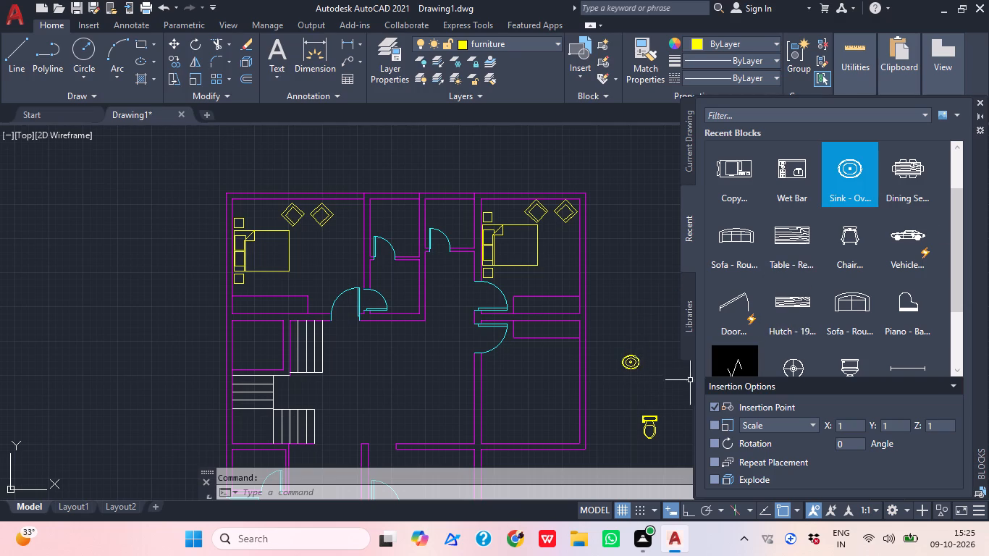
{"action": "left_click", "coordinate": [980, 103]}
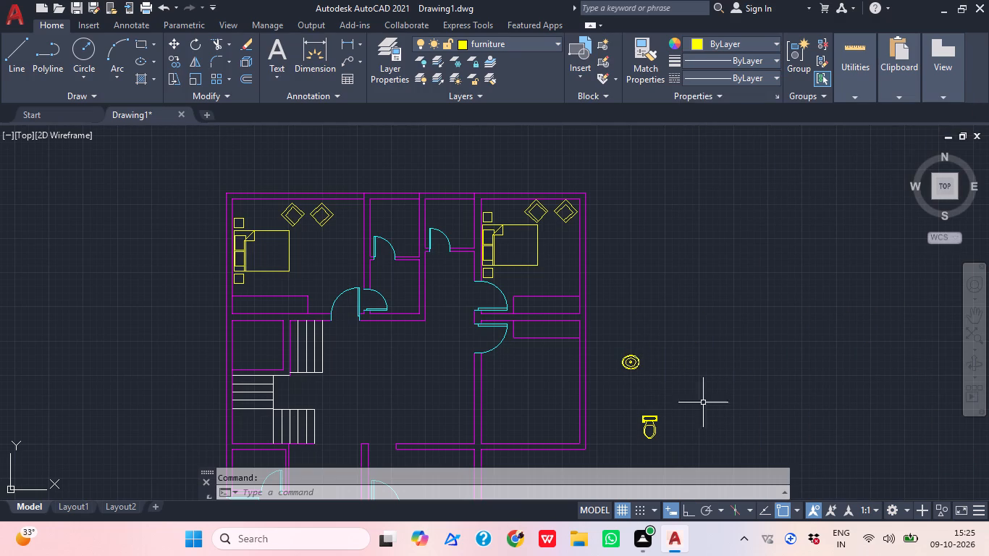
Rotate the inserted toilet a quarter turn clockwise with Ortho on, so its tank is on the right.
{"action": "left_click", "coordinate": [667, 451]}
{"action": "left_click", "coordinate": [638, 421]}
{"action": "key", "text": "r"}
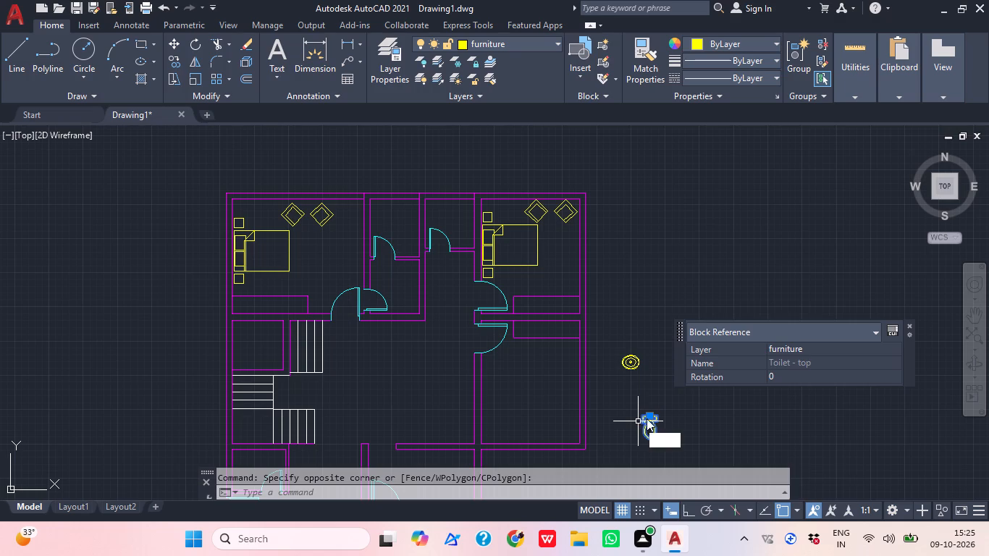
{"action": "key", "text": "o"}
{"action": "key", "text": "space"}
{"action": "left_click", "coordinate": [652, 418]}
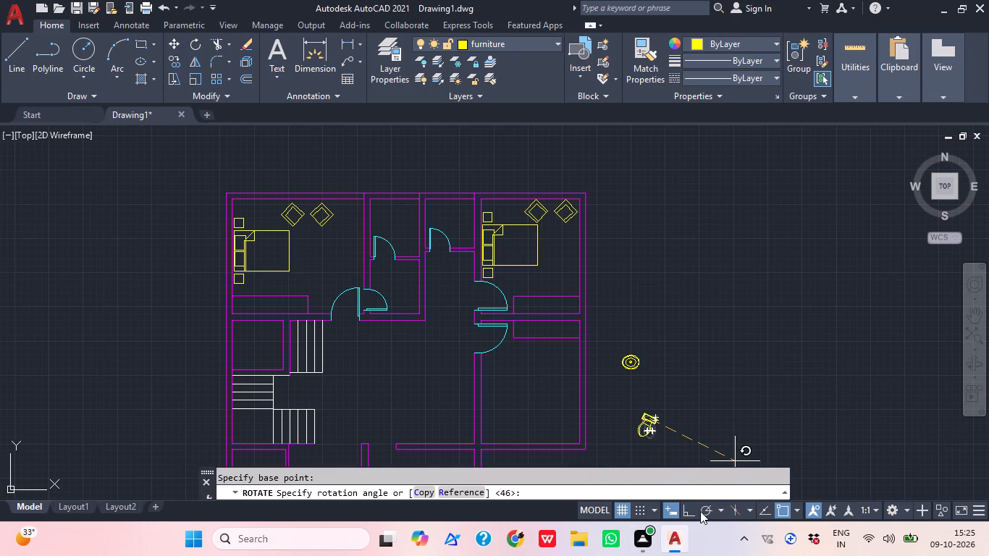
{"action": "left_click", "coordinate": [692, 507]}
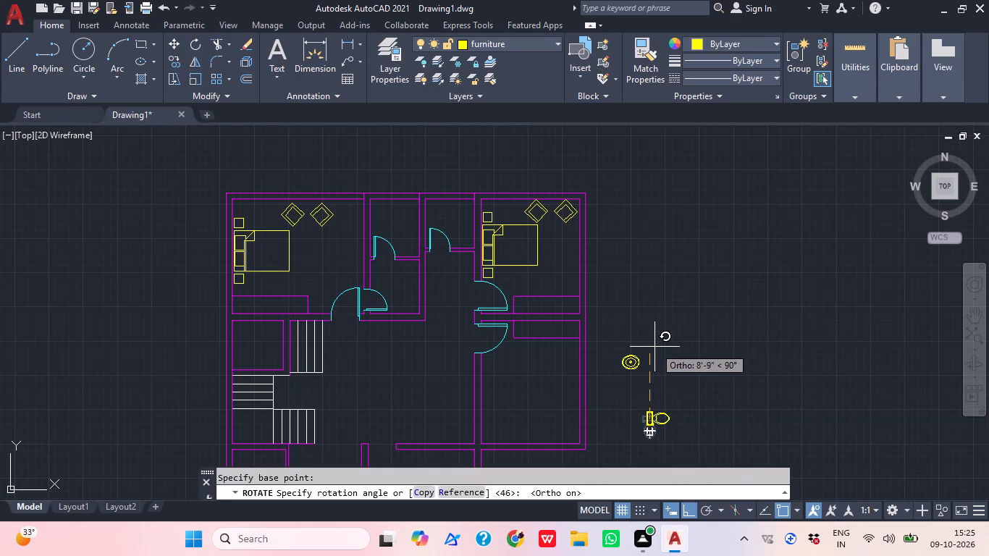
{"action": "middle_click_drag", "start_coordinate": [655, 347], "coordinate": [670, 252]}
{"action": "left_click", "coordinate": [680, 387]}
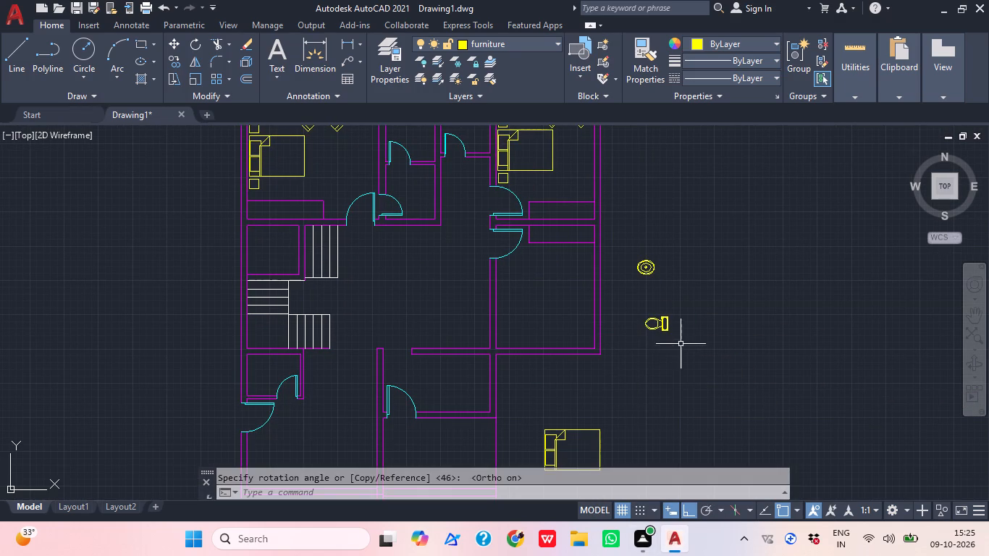
Move the toilet with Ortho off into the bathroom beside the upper-right bedroom, its tank back against the right wall's inner face.
{"action": "left_click_drag", "start_coordinate": [681, 340], "coordinate": [674, 335]}
{"action": "left_click", "coordinate": [652, 322]}
{"action": "key", "text": "m"}
{"action": "key", "text": "space"}
{"action": "scroll", "coordinate": [669, 311], "scroll_direction": "up", "scroll_amount": 1}
{"action": "scroll", "coordinate": [668, 309], "scroll_direction": "down", "scroll_amount": 1}
{"action": "scroll", "coordinate": [666, 308], "scroll_direction": "up", "scroll_amount": 2}
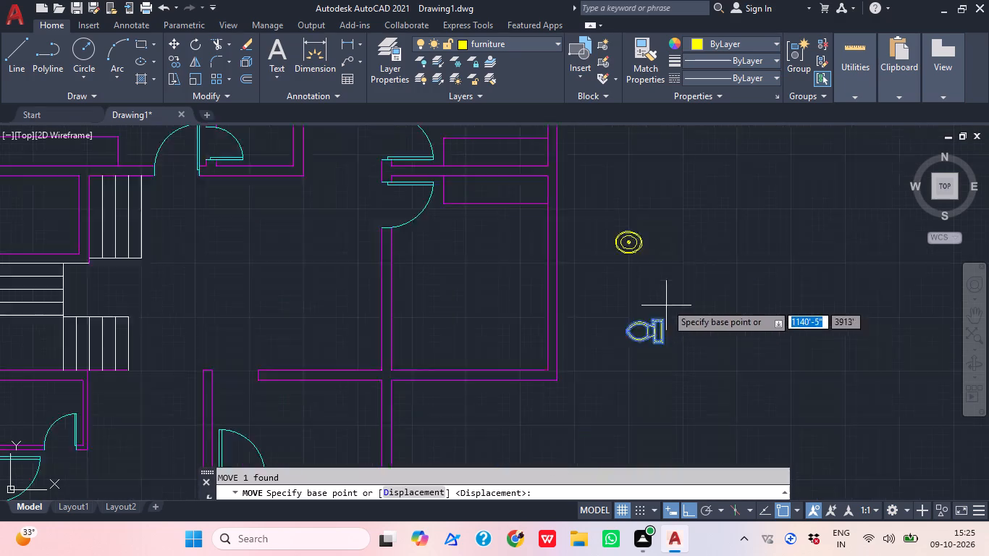
{"action": "scroll", "coordinate": [666, 303], "scroll_direction": "up", "scroll_amount": 1}
{"action": "left_click", "coordinate": [650, 376]}
{"action": "scroll", "coordinate": [720, 338], "scroll_direction": "down", "scroll_amount": 1}
{"action": "scroll", "coordinate": [724, 340], "scroll_direction": "up", "scroll_amount": 1}
{"action": "scroll", "coordinate": [725, 340], "scroll_direction": "down", "scroll_amount": 3}
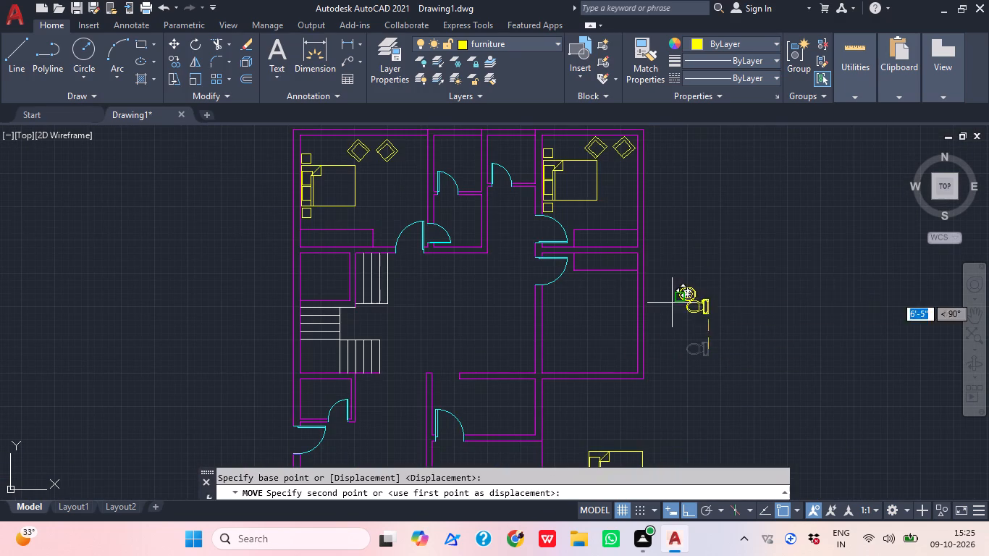
{"action": "left_click_drag", "start_coordinate": [690, 510], "coordinate": [691, 503]}
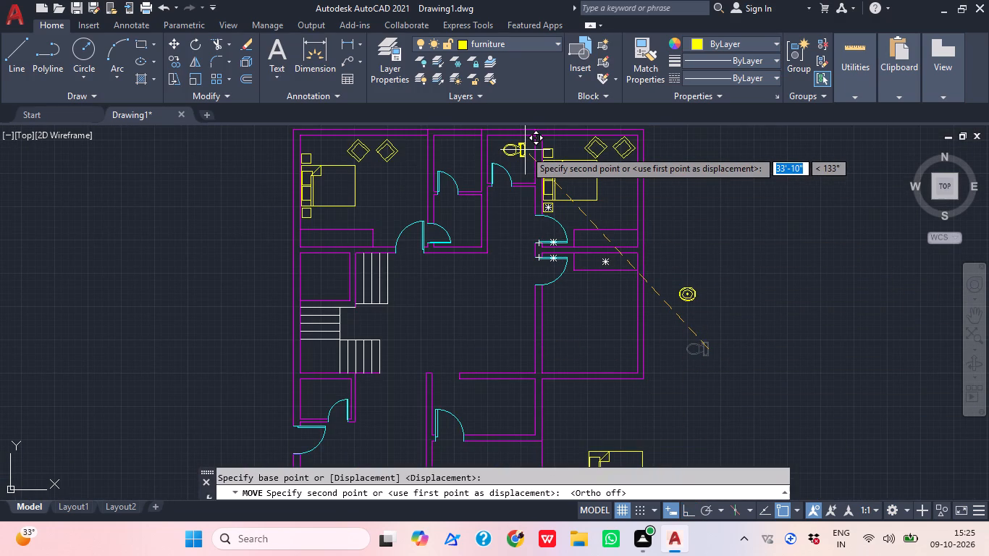
{"action": "scroll", "coordinate": [518, 120], "scroll_direction": "up", "scroll_amount": 1}
{"action": "middle_click_drag", "start_coordinate": [536, 170], "coordinate": [539, 229]}
{"action": "scroll", "coordinate": [534, 215], "scroll_direction": "up", "scroll_amount": 1}
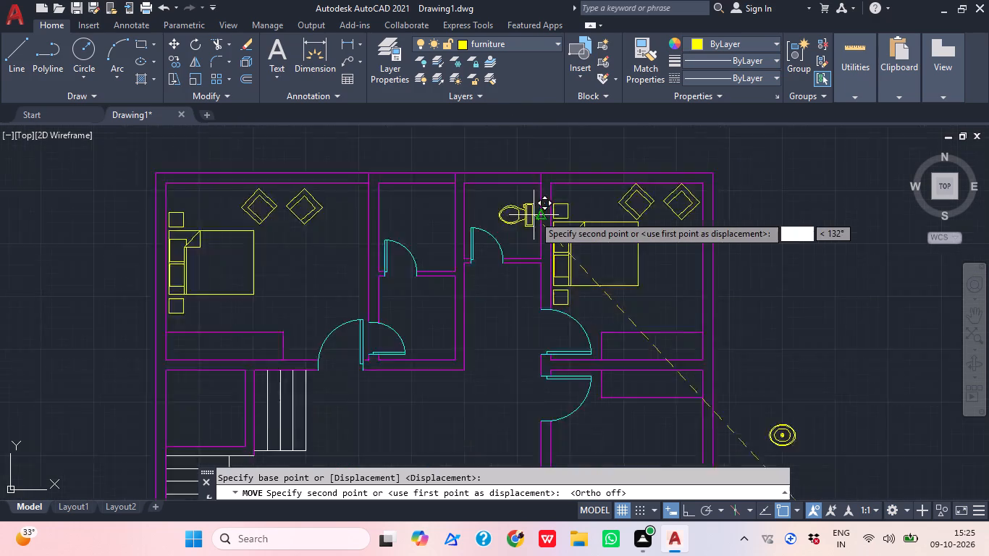
{"action": "scroll", "coordinate": [534, 215], "scroll_direction": "up", "scroll_amount": 2}
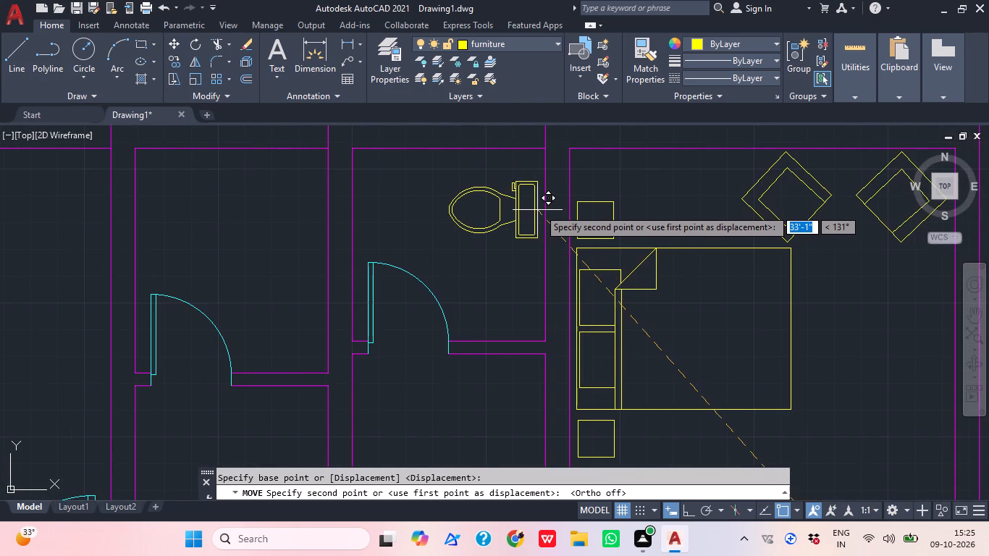
{"action": "left_click", "coordinate": [539, 208]}
Copy the toilet horizontally with Ortho on into the adjoining bathroom on the left, its tank against that room's right wall.
{"action": "left_click", "coordinate": [522, 248]}
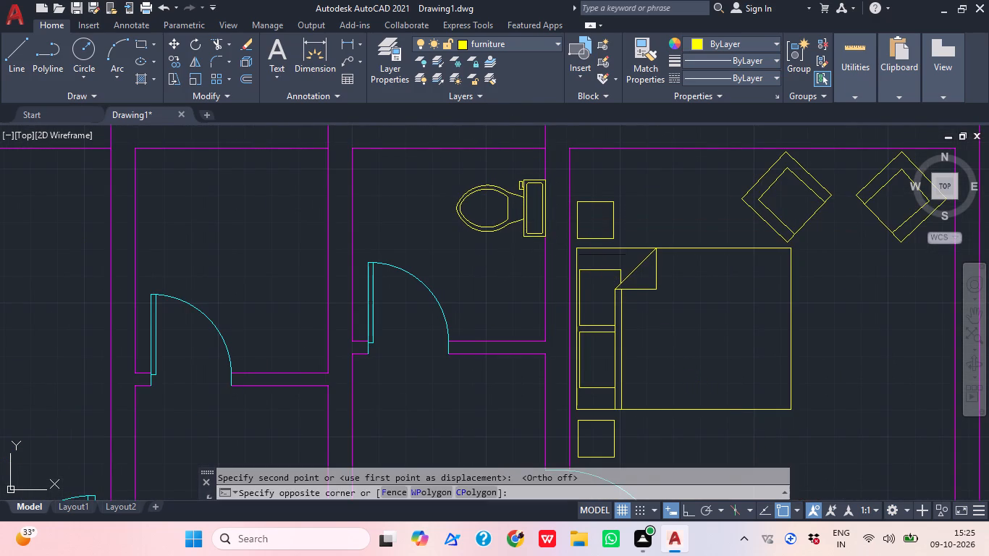
{"action": "left_click", "coordinate": [471, 224]}
{"action": "key", "text": "c"}
{"action": "key", "text": "o"}
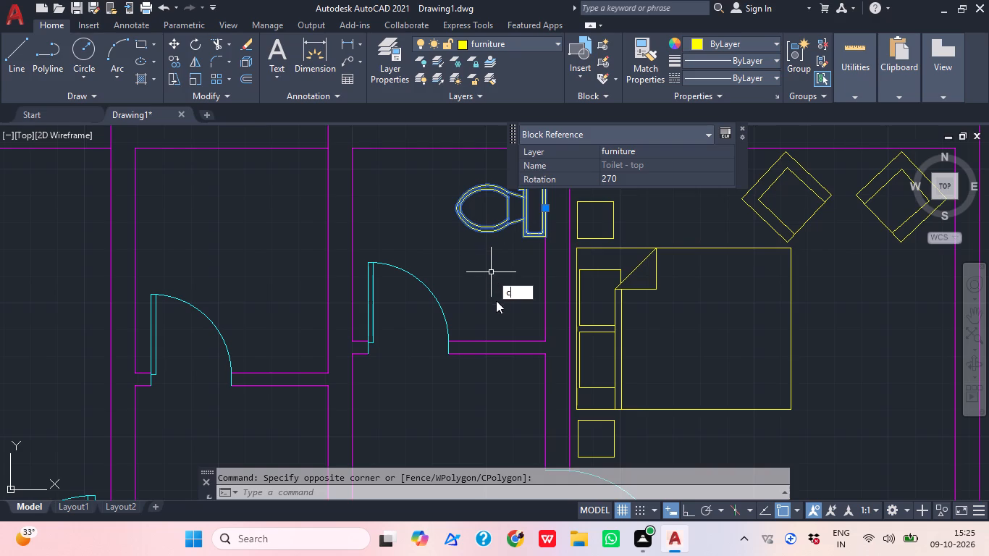
{"action": "key", "text": "space"}
{"action": "left_click", "coordinate": [550, 204]}
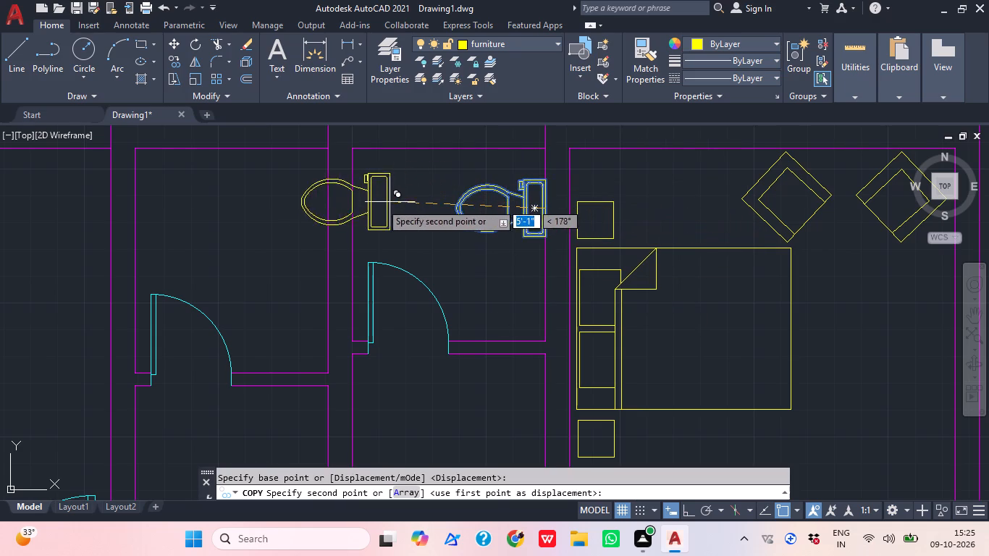
{"action": "left_click", "coordinate": [689, 507]}
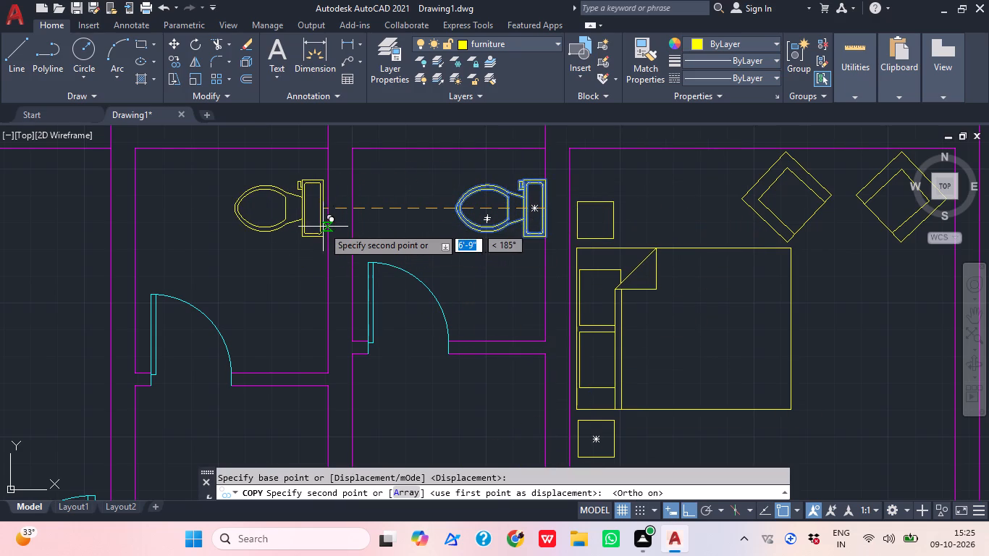
{"action": "left_click", "coordinate": [328, 227]}
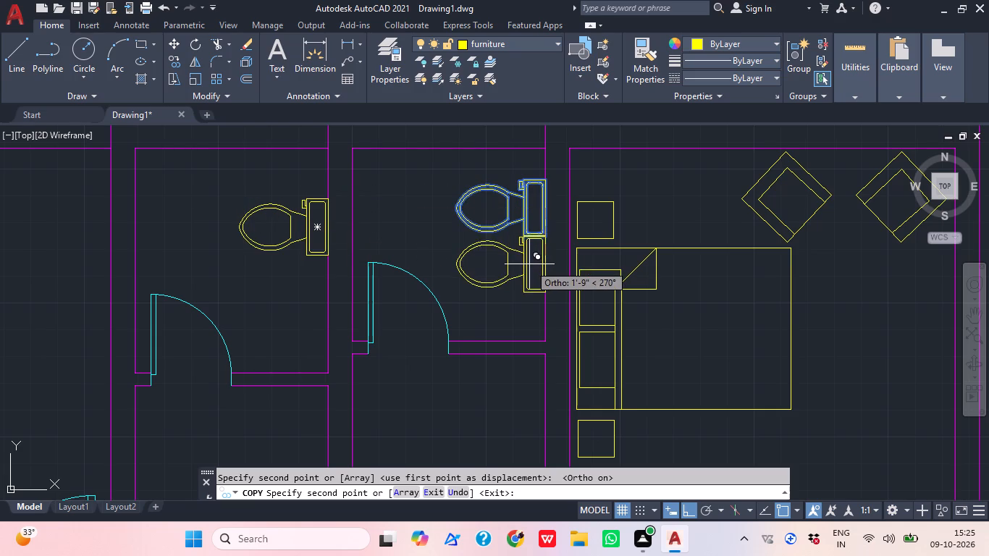
{"action": "key", "text": "ctrl+z"}
{"action": "scroll", "coordinate": [326, 203], "scroll_direction": "up", "scroll_amount": 1}
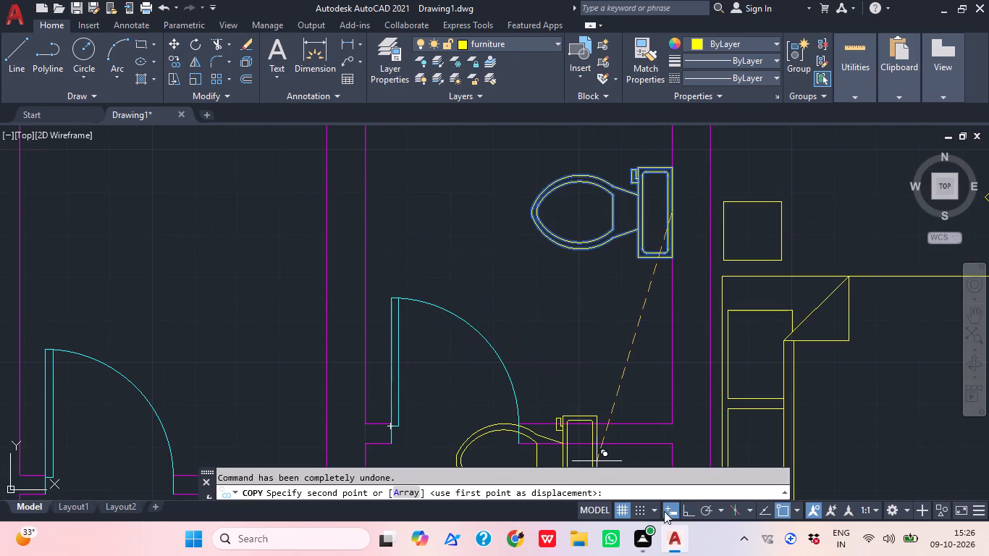
{"action": "left_click", "coordinate": [682, 510]}
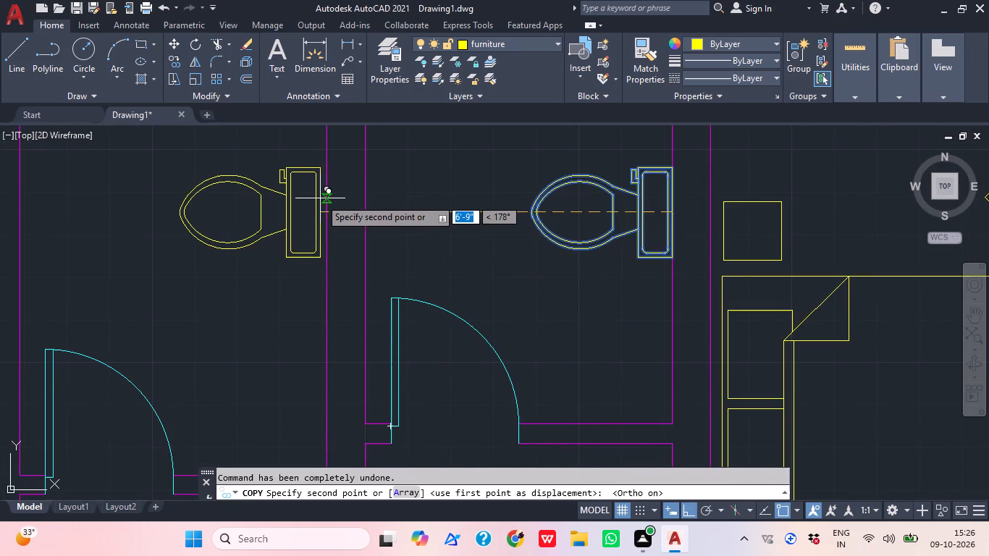
{"action": "scroll", "coordinate": [320, 198], "scroll_direction": "up", "scroll_amount": 4}
{"action": "left_click", "coordinate": [327, 217]}
{"action": "scroll", "coordinate": [411, 206], "scroll_direction": "up", "scroll_amount": 1}
{"action": "scroll", "coordinate": [413, 207], "scroll_direction": "down", "scroll_amount": 3}
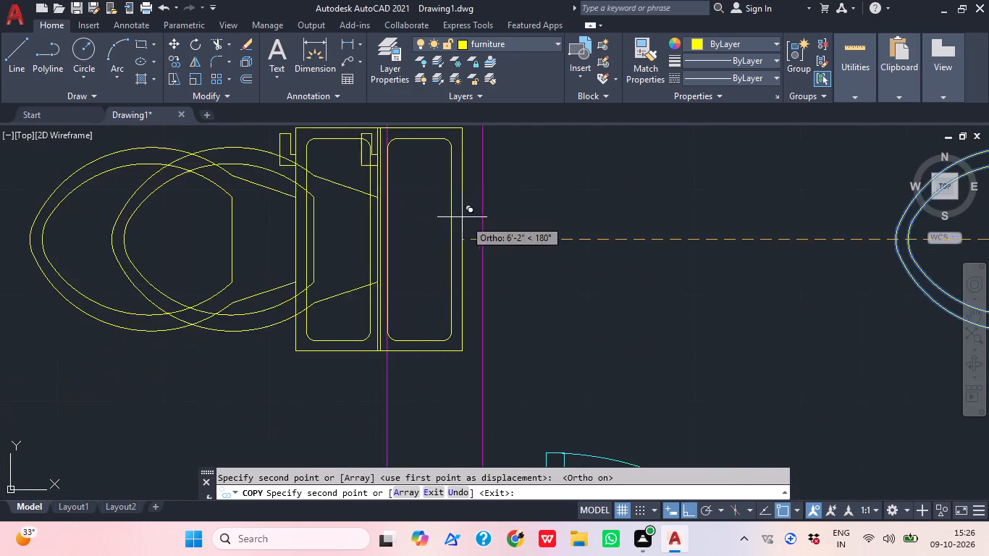
{"action": "scroll", "coordinate": [493, 231], "scroll_direction": "down", "scroll_amount": 1}
{"action": "scroll", "coordinate": [505, 240], "scroll_direction": "up", "scroll_amount": 1}
{"action": "scroll", "coordinate": [529, 259], "scroll_direction": "down", "scroll_amount": 1}
{"action": "key", "text": "Escape"}
{"action": "scroll", "coordinate": [534, 303], "scroll_direction": "down", "scroll_amount": 2}
Copy the oval sink with Ortho off from outside the plan into the upper-left corner of the left bathroom.
{"action": "middle_click_drag", "start_coordinate": [543, 326], "coordinate": [526, 342]}
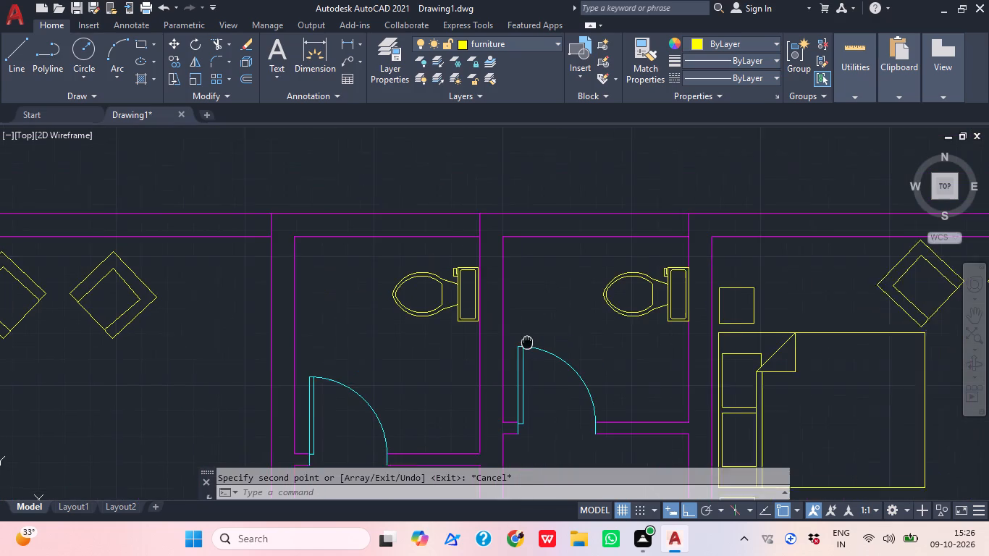
{"action": "middle_click_drag", "start_coordinate": [526, 342], "coordinate": [521, 349]}
{"action": "scroll", "coordinate": [451, 306], "scroll_direction": "down", "scroll_amount": 1}
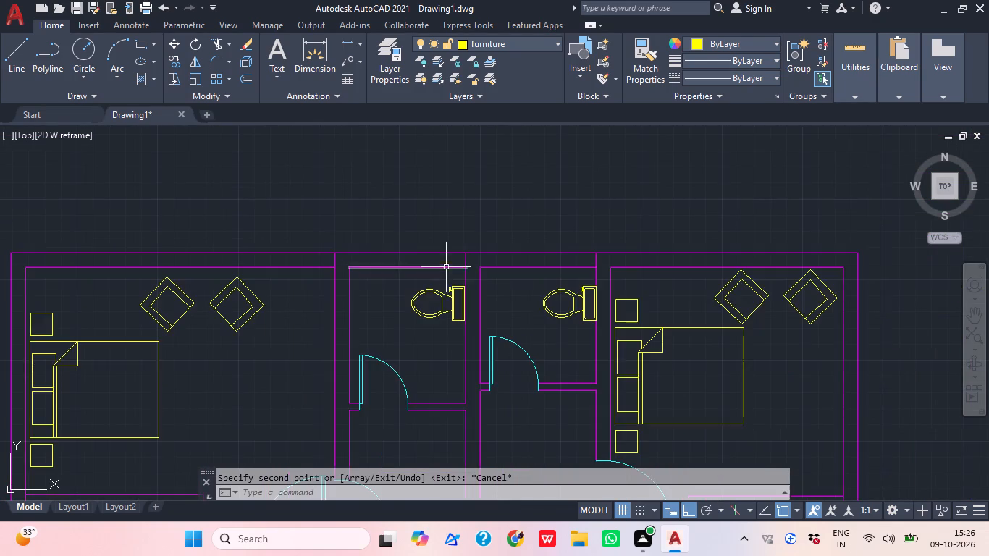
{"action": "scroll", "coordinate": [599, 368], "scroll_direction": "down", "scroll_amount": 1}
{"action": "middle_click_drag", "start_coordinate": [597, 368], "coordinate": [515, 253]}
{"action": "left_click", "coordinate": [778, 442]}
{"action": "left_click", "coordinate": [725, 395]}
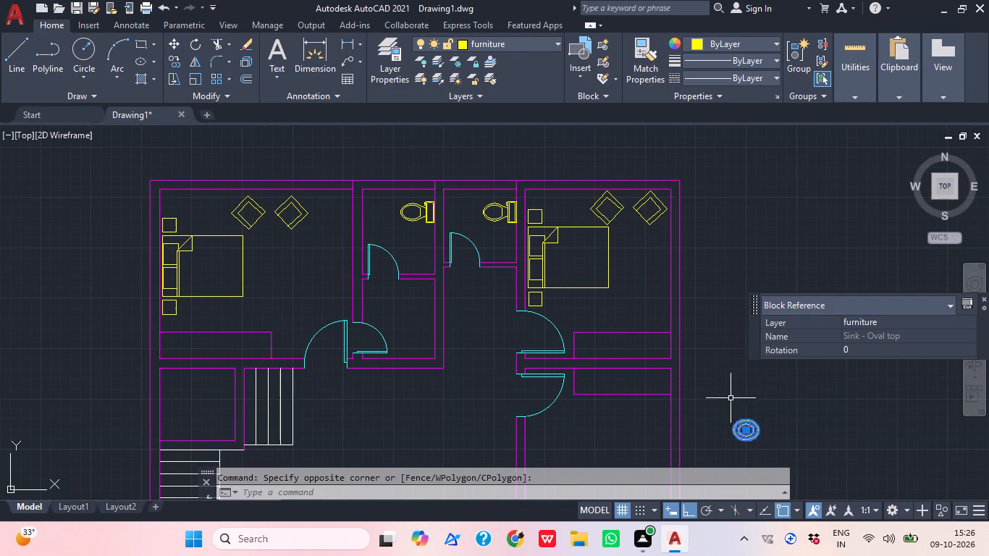
{"action": "key", "text": "c"}
{"action": "key", "text": "o"}
{"action": "key", "text": "space"}
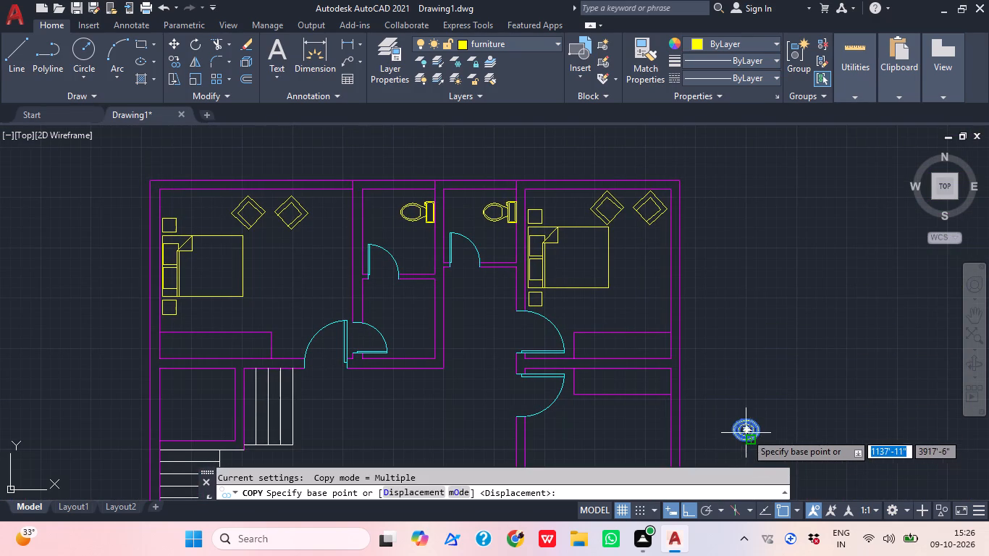
{"action": "left_click", "coordinate": [748, 432]}
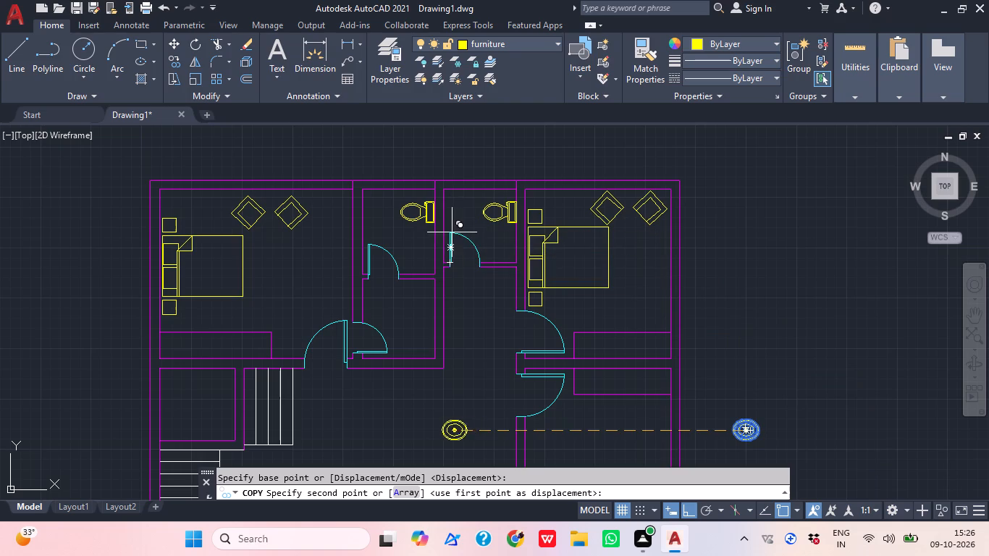
{"action": "left_click_drag", "start_coordinate": [690, 507], "coordinate": [689, 501]}
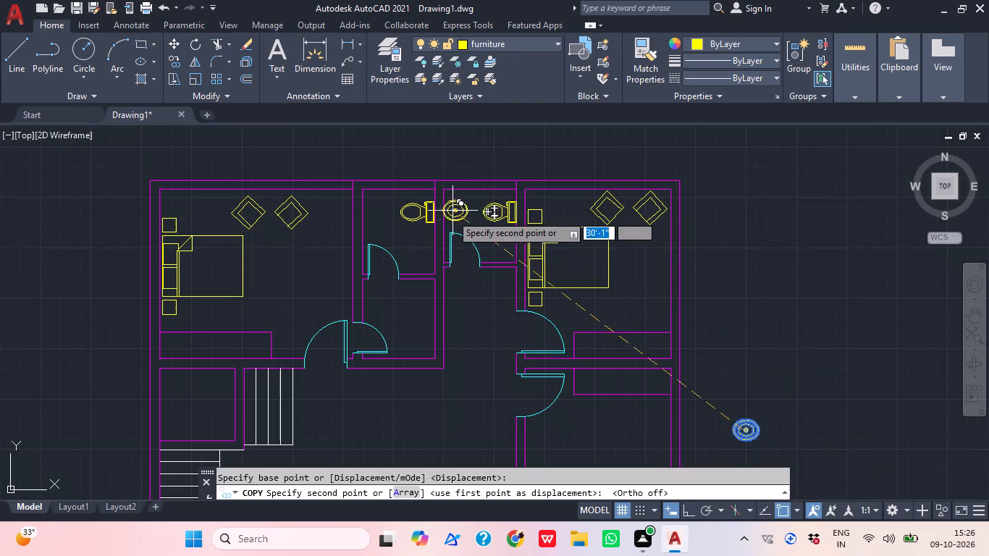
{"action": "scroll", "coordinate": [443, 206], "scroll_direction": "up", "scroll_amount": 2}
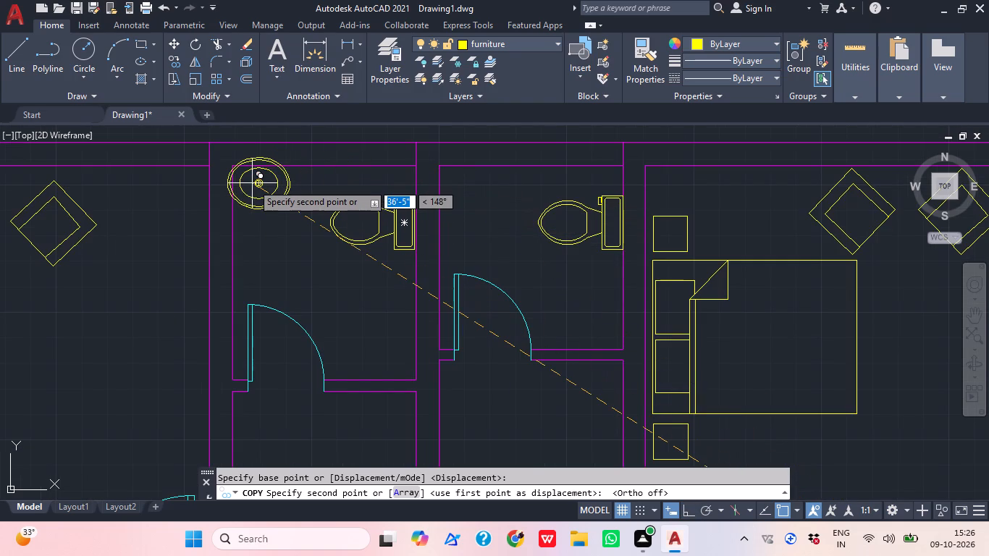
{"action": "scroll", "coordinate": [266, 191], "scroll_direction": "up", "scroll_amount": 1}
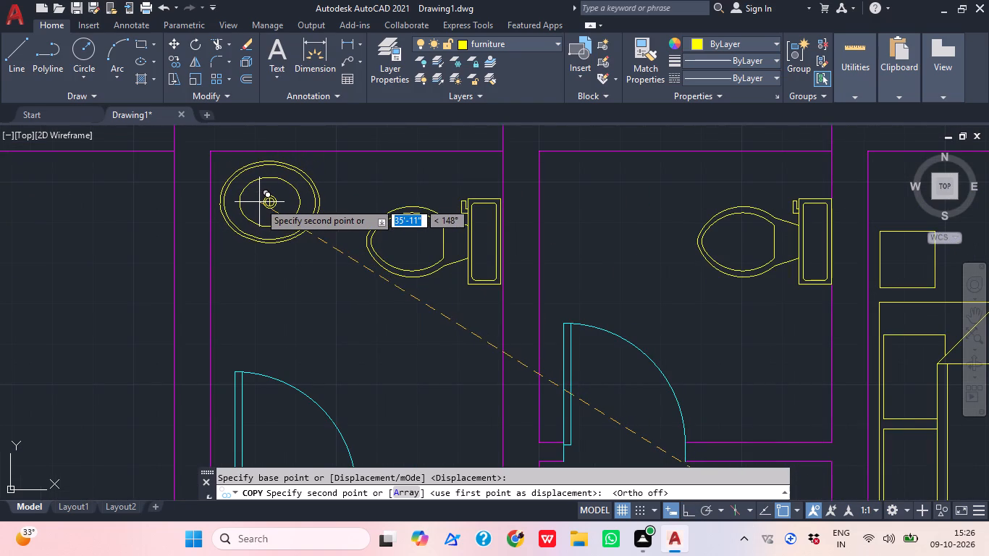
{"action": "left_click", "coordinate": [259, 200]}
{"action": "key", "text": "Escape"}
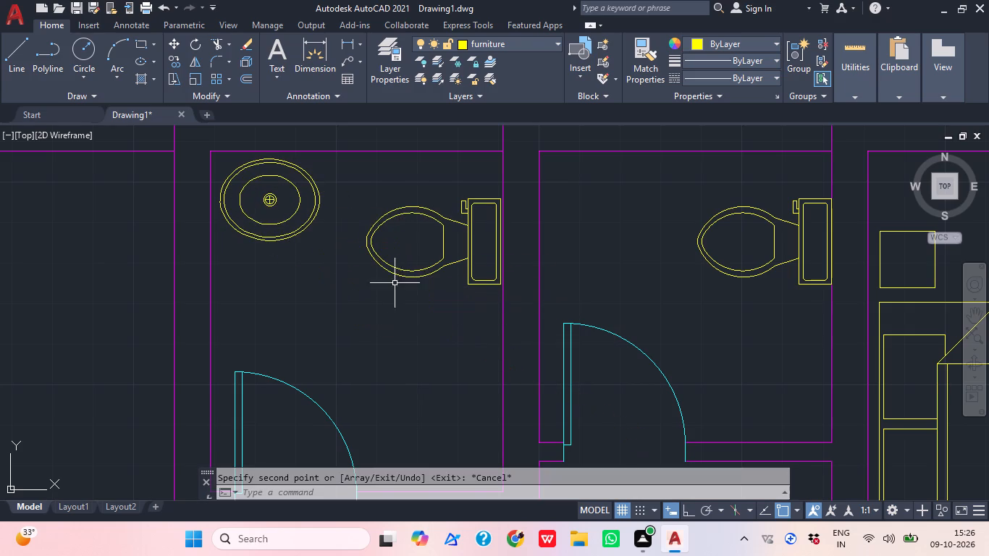
Draw the counter edge around the sink with Ortho on, as two lines from the left wall to the top wall.
{"action": "key", "text": "l"}
{"action": "key", "text": "space"}
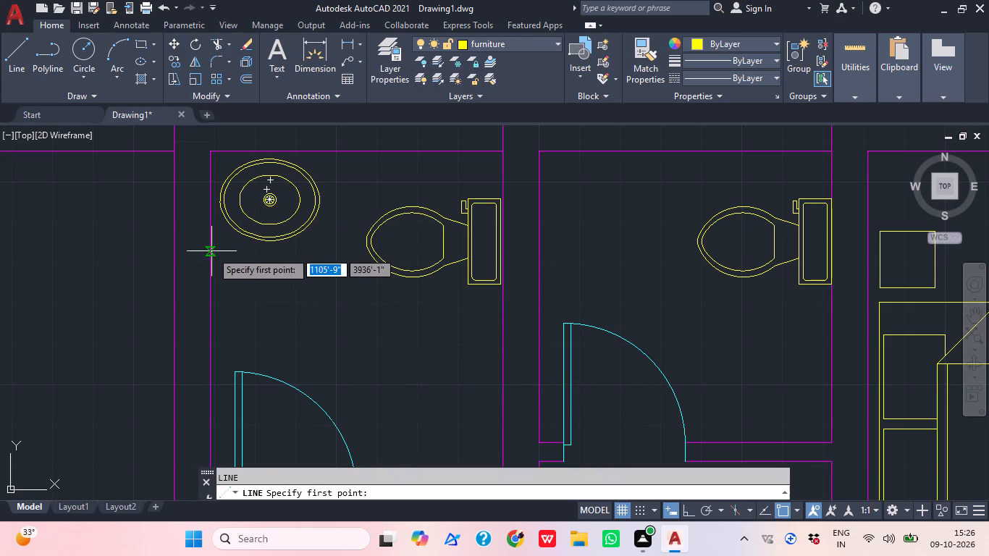
{"action": "left_click", "coordinate": [211, 251]}
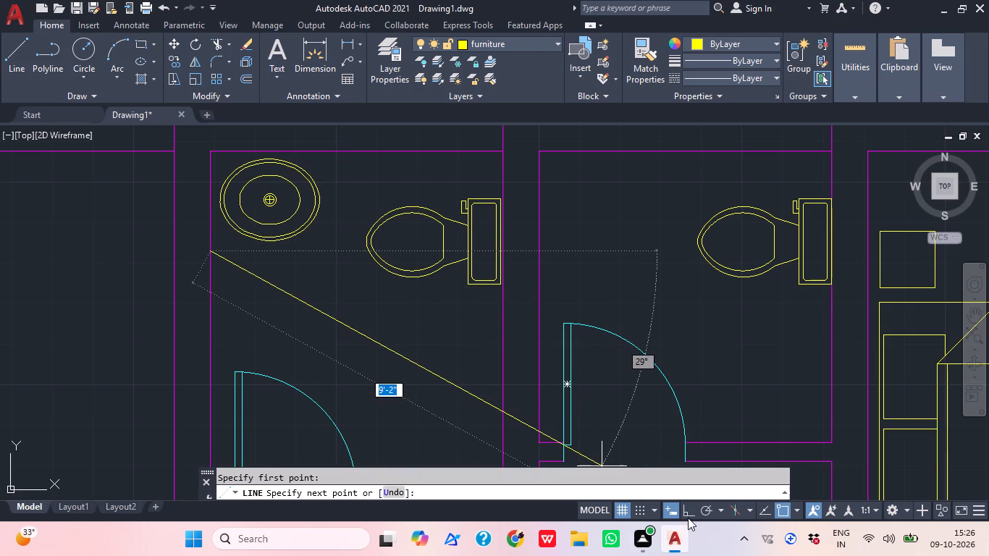
{"action": "left_click_drag", "start_coordinate": [686, 514], "coordinate": [686, 507]}
{"action": "left_click", "coordinate": [328, 246]}
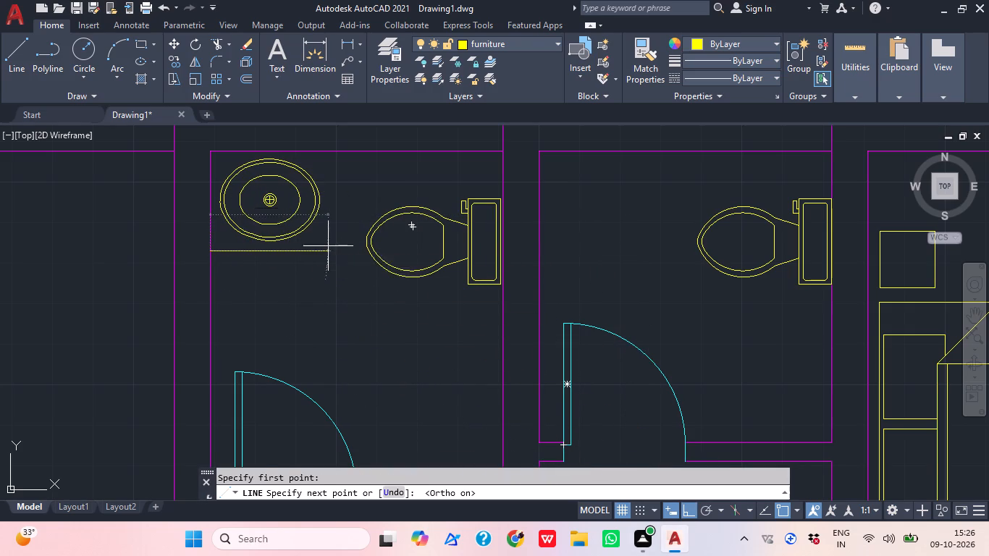
{"action": "left_click", "coordinate": [327, 155]}
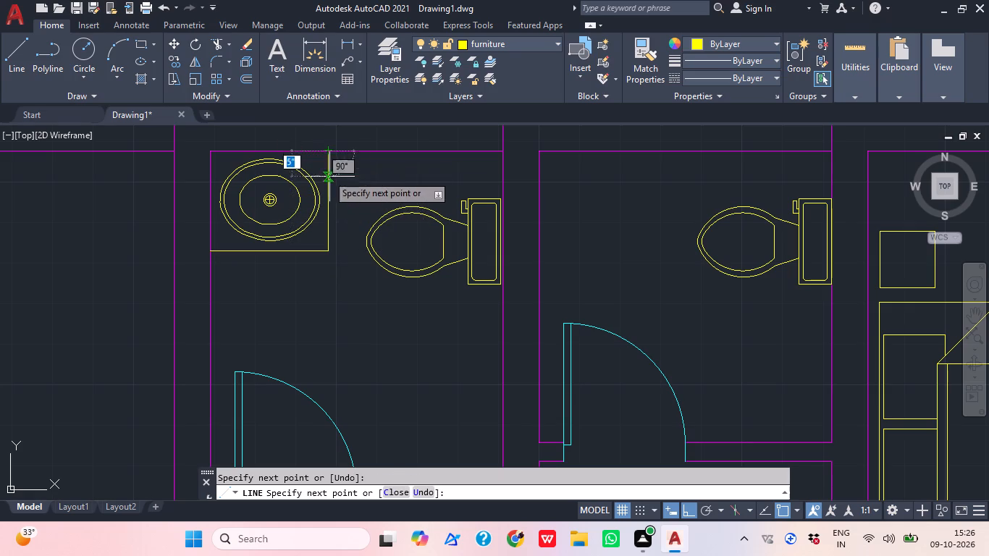
{"action": "key", "text": "Escape"}
Examine the bathrooms, the rooms below them and the staircase area to check the fixture layout.
{"action": "scroll", "coordinate": [487, 225], "scroll_direction": "down", "scroll_amount": 1}
{"action": "middle_click_drag", "start_coordinate": [511, 250], "coordinate": [426, 242]}
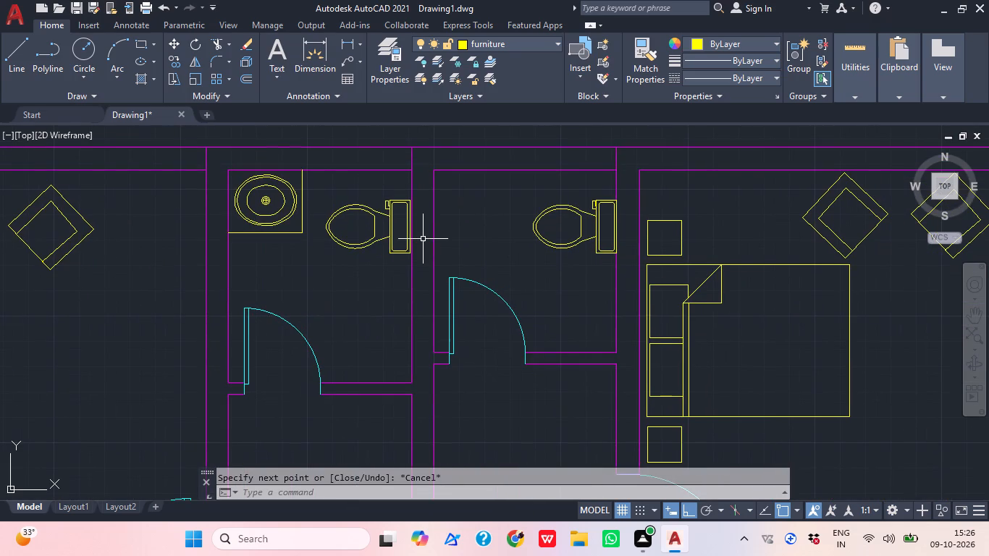
{"action": "scroll", "coordinate": [439, 195], "scroll_direction": "down", "scroll_amount": 2}
{"action": "middle_click_drag", "start_coordinate": [454, 259], "coordinate": [377, 255]}
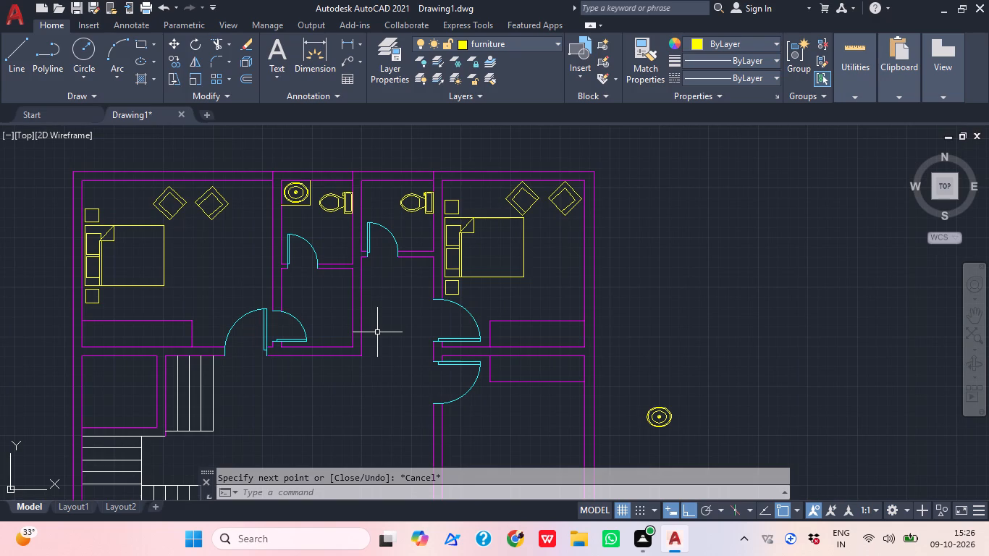
{"action": "middle_click_drag", "start_coordinate": [502, 319], "coordinate": [508, 297]}
{"action": "middle_click_drag", "start_coordinate": [366, 376], "coordinate": [373, 311]}
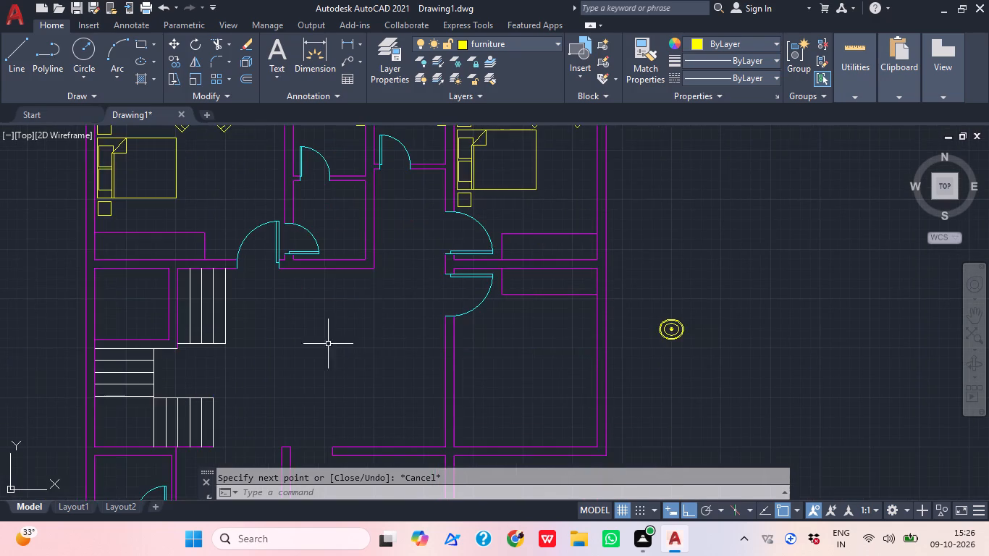
{"action": "middle_click_drag", "start_coordinate": [312, 359], "coordinate": [273, 496]}
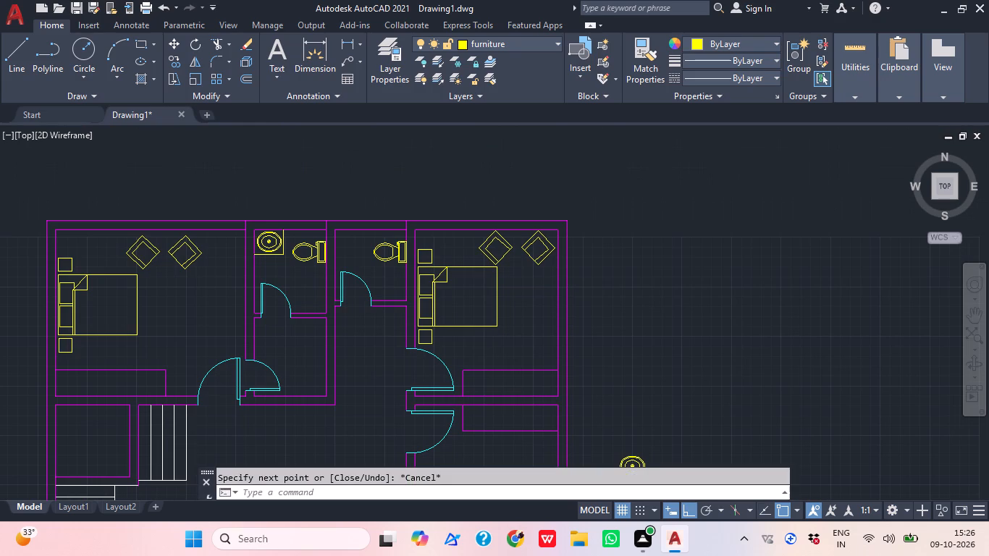
{"action": "middle_click", "coordinate": [292, 372]}
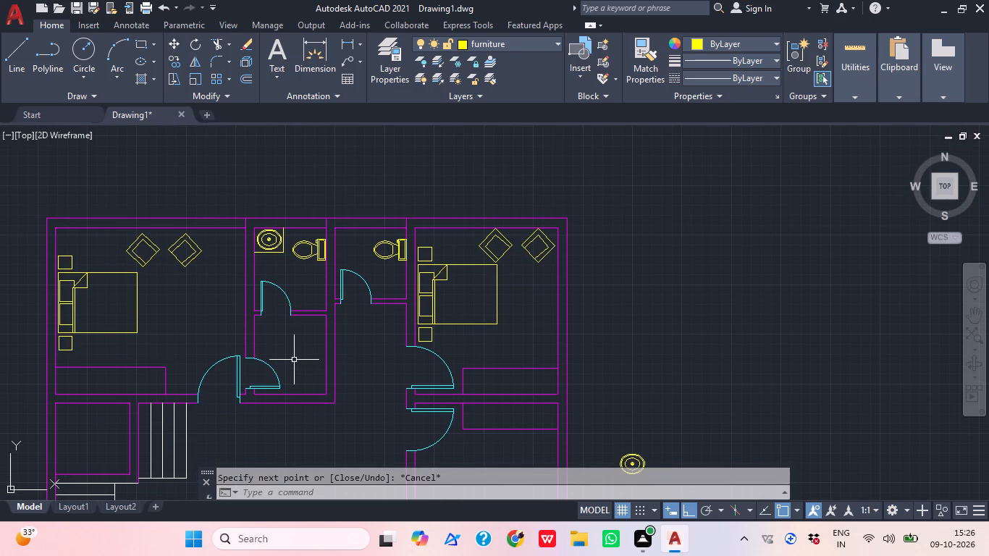
{"action": "middle_click_drag", "start_coordinate": [294, 361], "coordinate": [297, 337]}
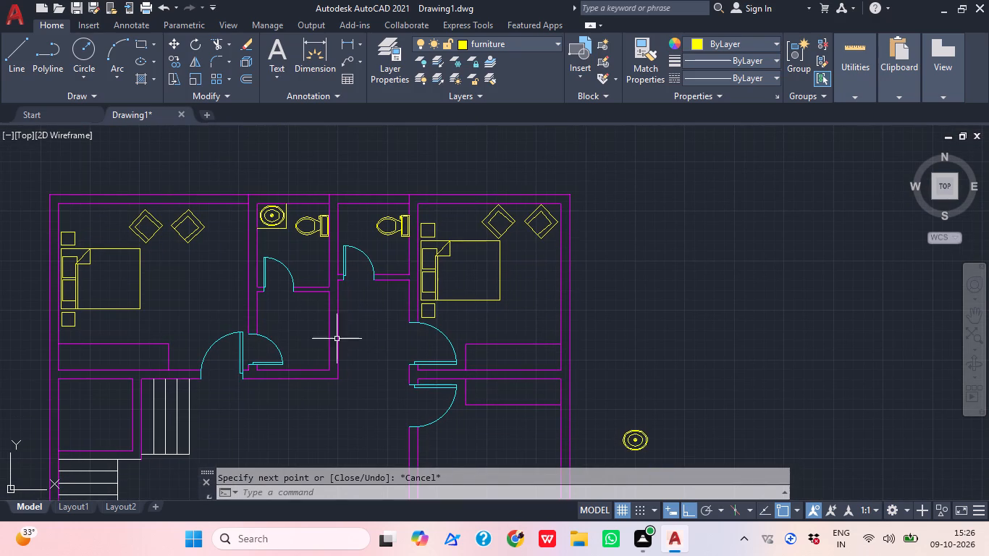
{"action": "middle_click_drag", "start_coordinate": [354, 373], "coordinate": [326, 369]}
{"action": "scroll", "coordinate": [328, 370], "scroll_direction": "down", "scroll_amount": 1}
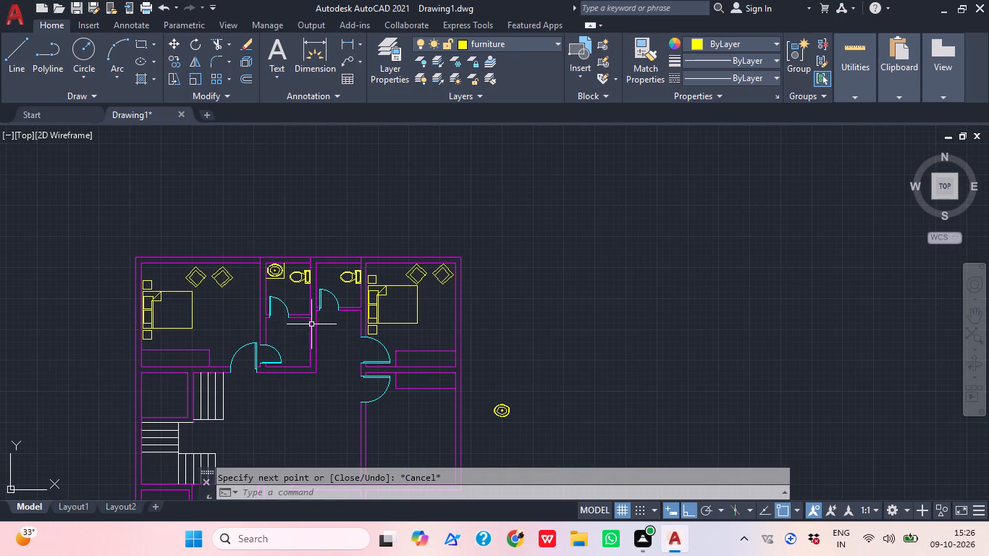
Draw a rectangle about 2'-11" by 2'-9" in the lower-right corner of the left bathroom, beside its door.
{"action": "type", "text": "rec"}
{"action": "key", "text": "space"}
{"action": "scroll", "coordinate": [288, 288], "scroll_direction": "up", "scroll_amount": 2}
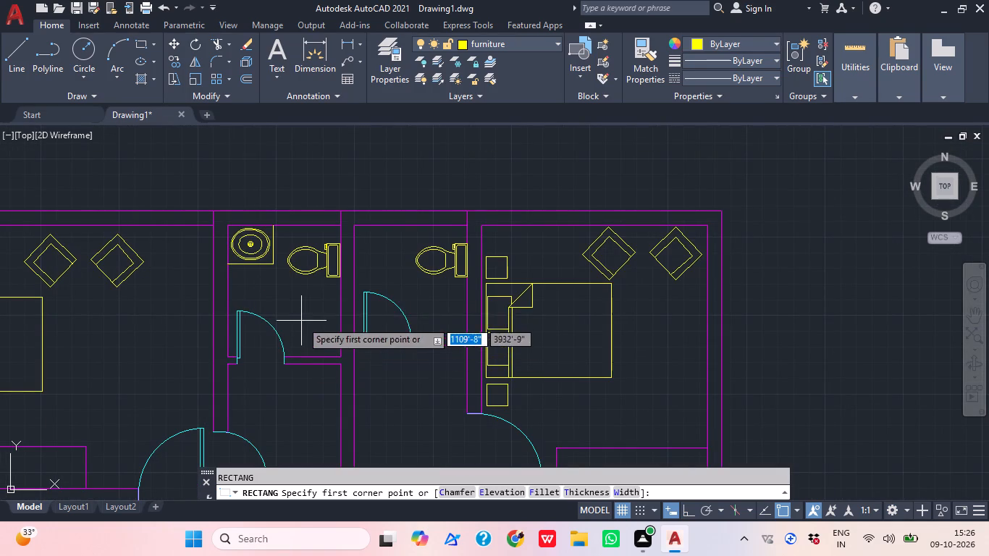
{"action": "left_click", "coordinate": [336, 356]}
{"action": "scroll", "coordinate": [290, 306], "scroll_direction": "up", "scroll_amount": 1}
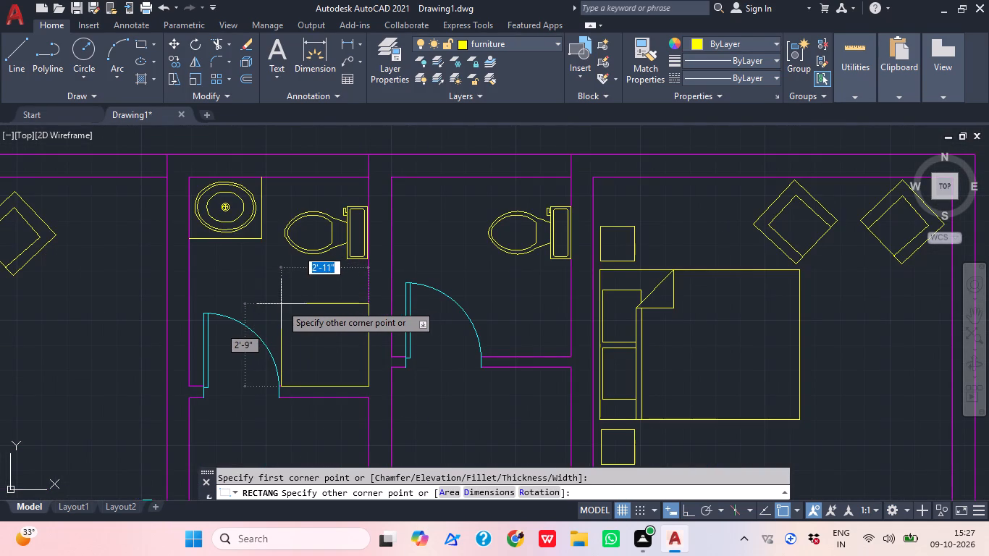
{"action": "left_click", "coordinate": [281, 304]}
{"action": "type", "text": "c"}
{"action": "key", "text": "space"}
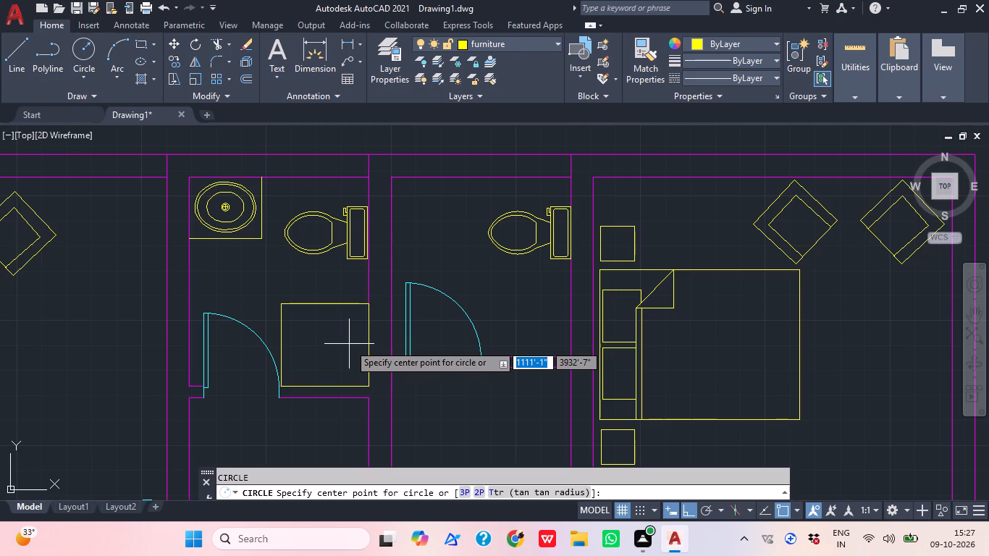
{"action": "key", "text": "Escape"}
Offset the new bathroom rectangle 2" inward to form an inner border.
{"action": "key", "text": "o"}
{"action": "key", "text": "Return"}
{"action": "type", "text": "2\""}
{"action": "key", "text": "Return"}
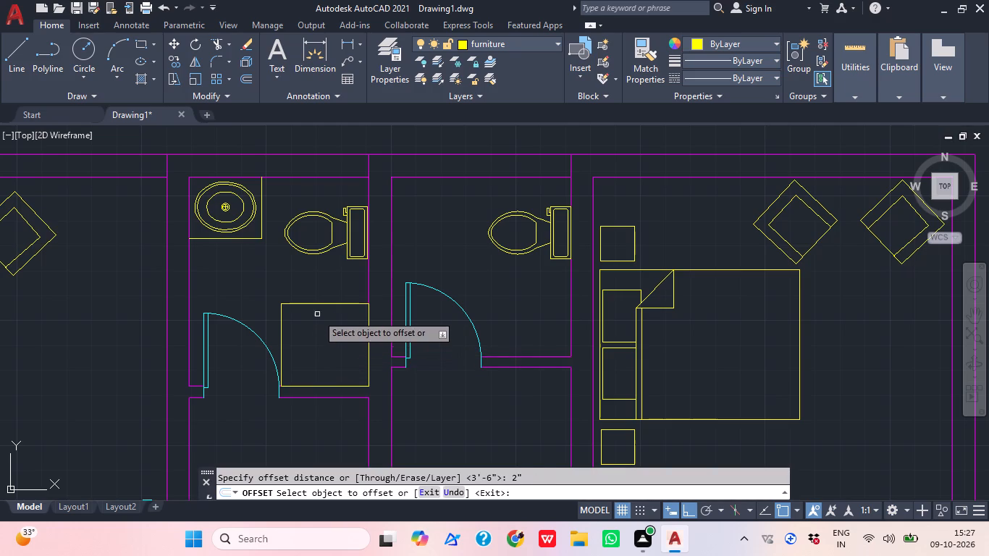
{"action": "left_click", "coordinate": [317, 305]}
{"action": "left_click", "coordinate": [326, 334]}
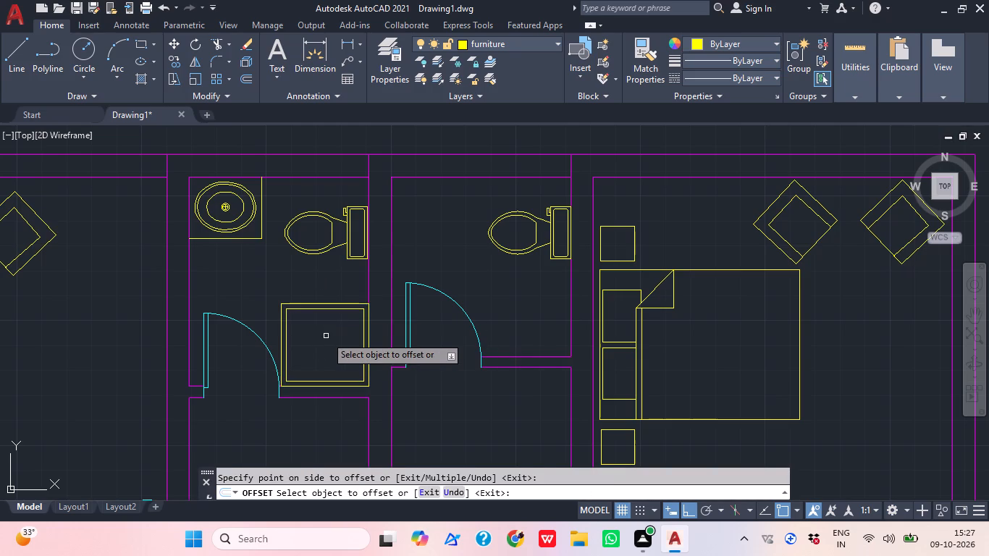
{"action": "scroll", "coordinate": [311, 336], "scroll_direction": "up", "scroll_amount": 3}
{"action": "key", "text": "Escape"}
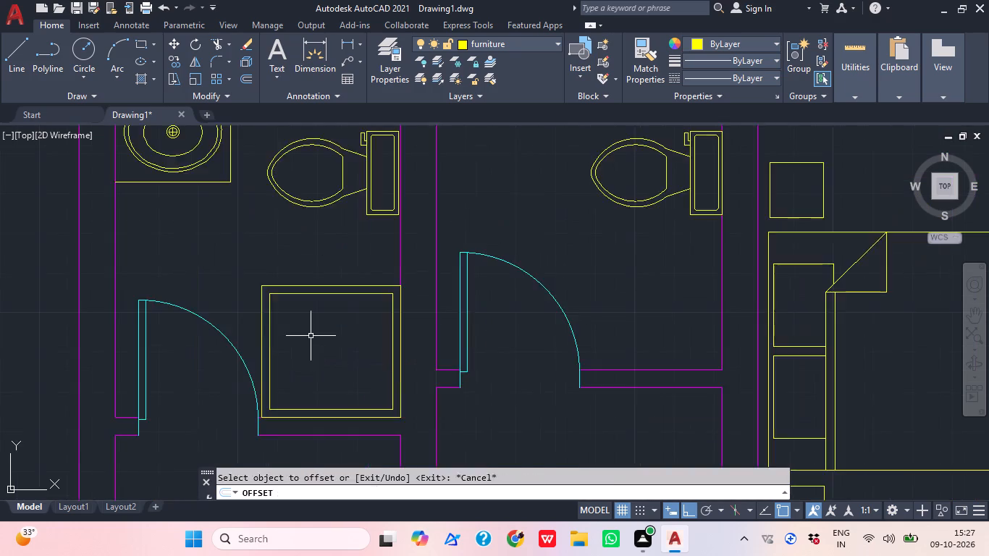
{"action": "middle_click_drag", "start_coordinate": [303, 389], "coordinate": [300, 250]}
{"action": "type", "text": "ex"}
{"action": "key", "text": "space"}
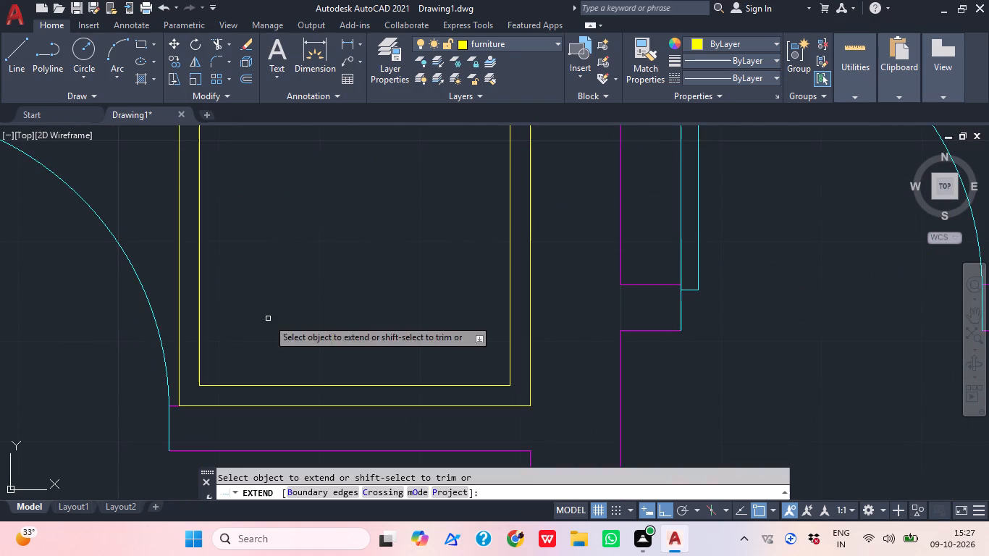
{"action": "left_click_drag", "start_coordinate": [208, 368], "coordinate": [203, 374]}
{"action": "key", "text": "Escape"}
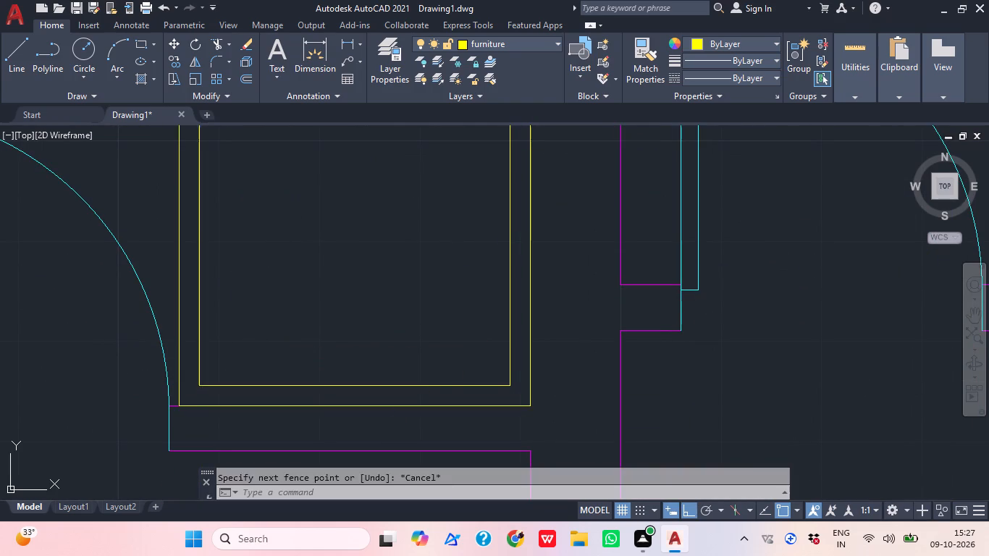
Explode the inner border rectangle in the left bathroom's corner into separate lines.
{"action": "left_click", "coordinate": [200, 372]}
{"action": "right_click", "coordinate": [200, 372]}
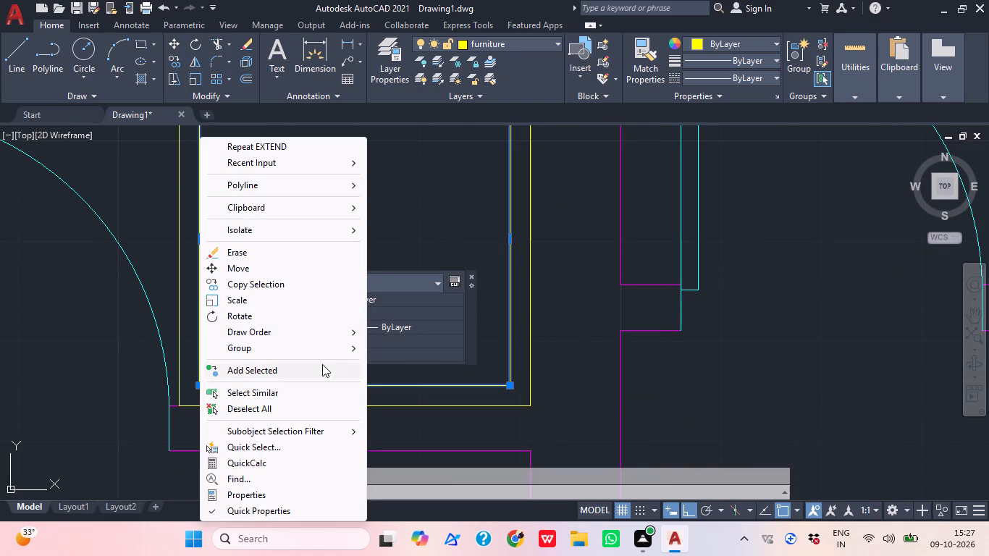
{"action": "left_click", "coordinate": [392, 250]}
{"action": "left_click", "coordinate": [326, 222]}
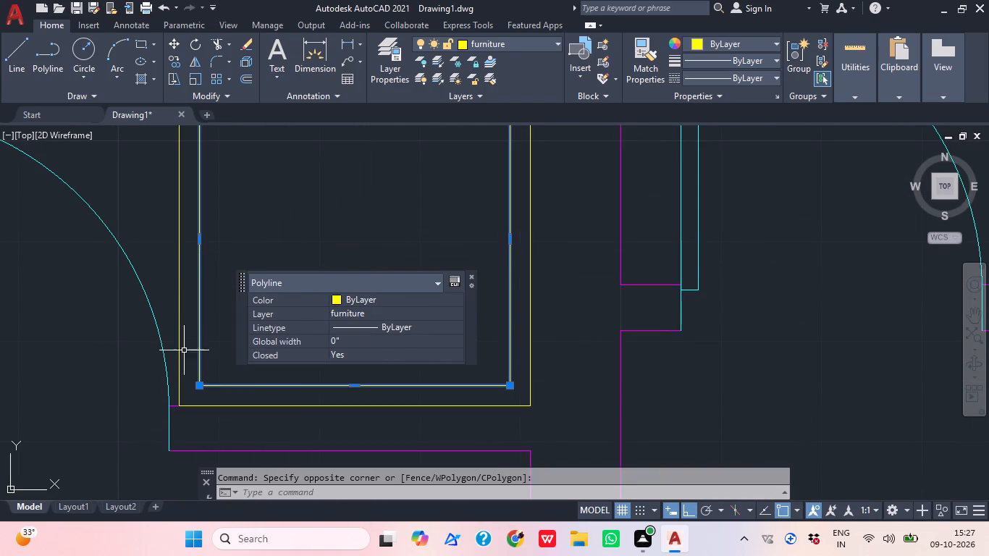
{"action": "type", "text": "ex"}
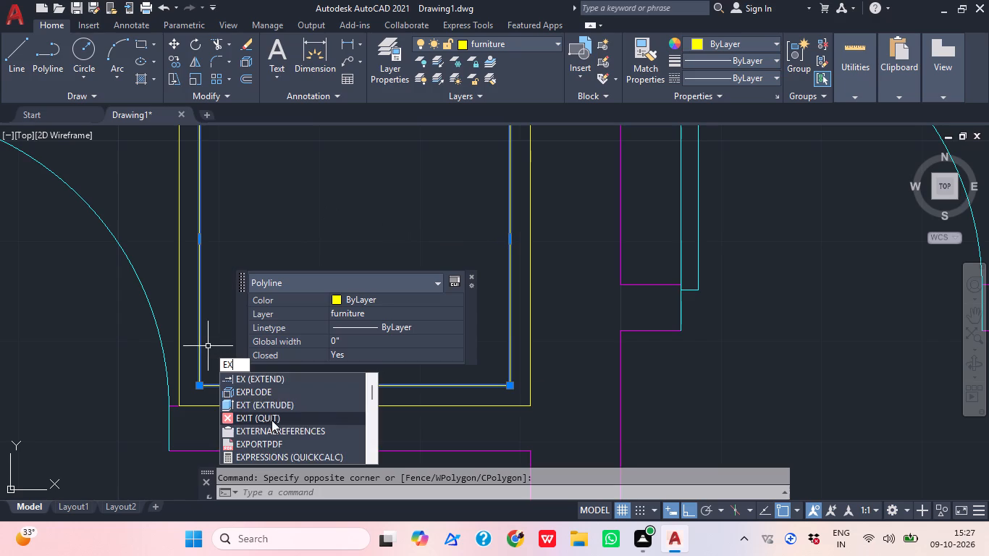
{"action": "left_click", "coordinate": [270, 389]}
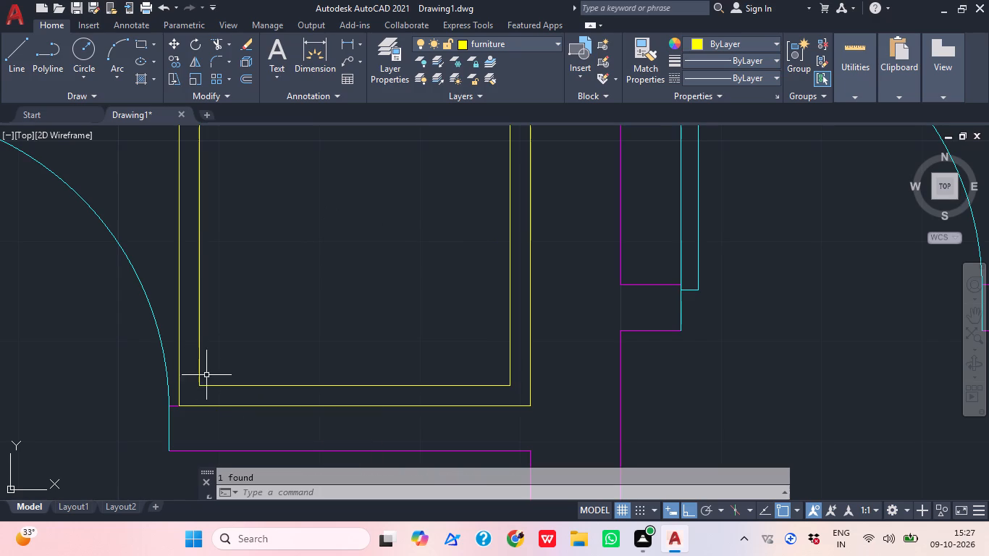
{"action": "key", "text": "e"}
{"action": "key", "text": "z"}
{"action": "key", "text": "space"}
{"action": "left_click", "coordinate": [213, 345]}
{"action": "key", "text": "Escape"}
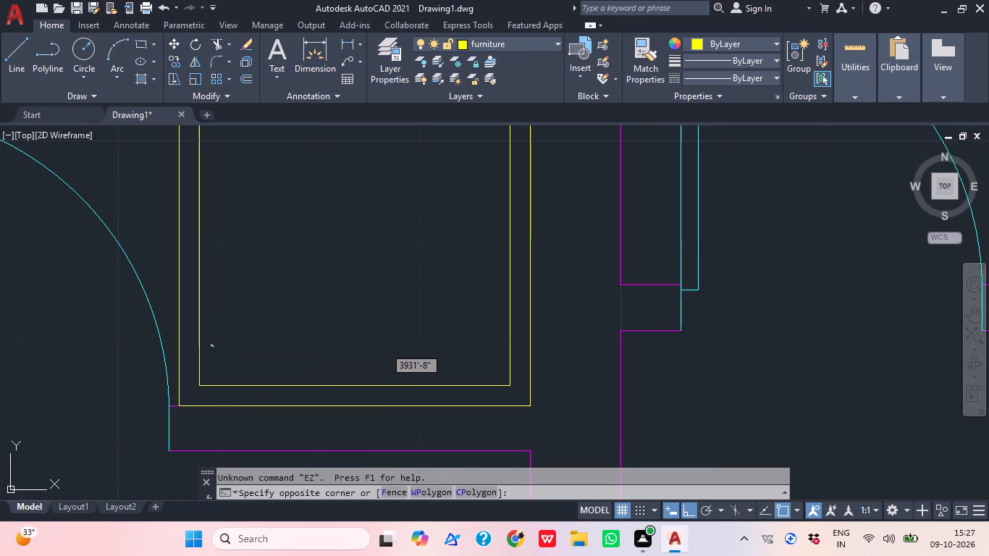
Extend both vertical sides of the inner border down to the outer rectangle's bottom edge.
{"action": "type", "text": "ex"}
{"action": "key", "text": "space"}
{"action": "left_click", "coordinate": [201, 342]}
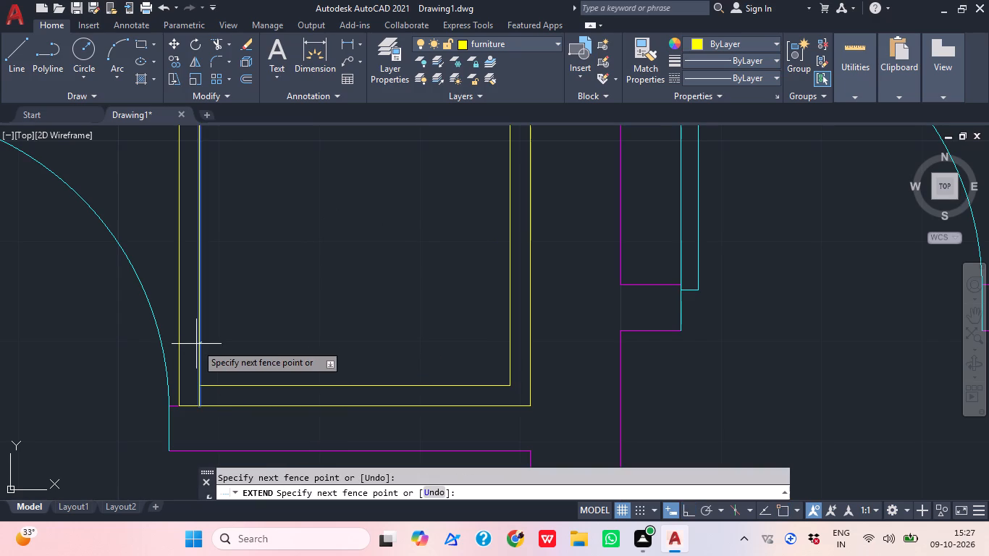
{"action": "left_click", "coordinate": [196, 344]}
{"action": "left_click", "coordinate": [509, 346]}
{"action": "key", "text": "Escape"}
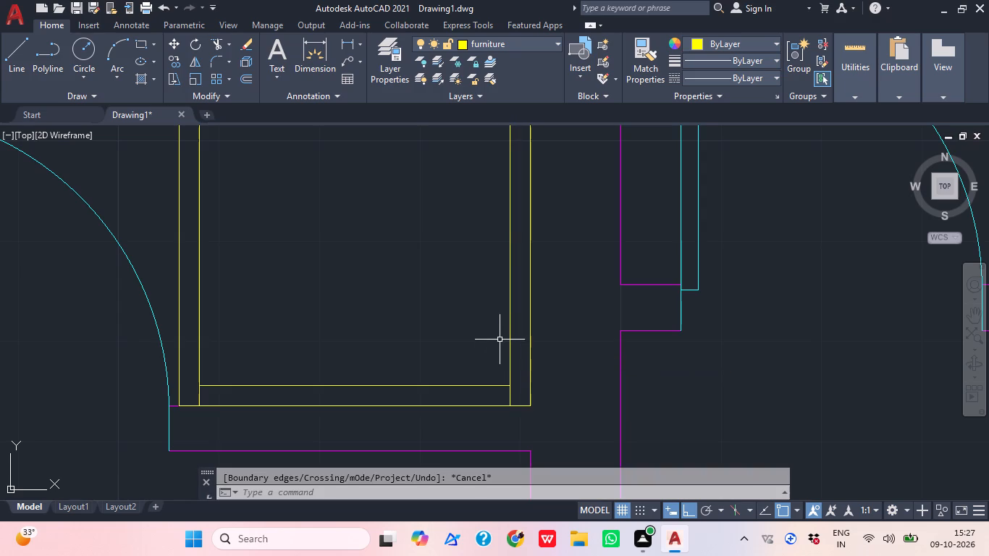
Trim away the inner border's bottom line between its two vertical sides.
{"action": "key", "text": "t"}
{"action": "key", "text": "r"}
{"action": "key", "text": "space"}
{"action": "left_click", "coordinate": [405, 392]}
{"action": "left_click", "coordinate": [379, 382]}
{"action": "key", "text": "Escape"}
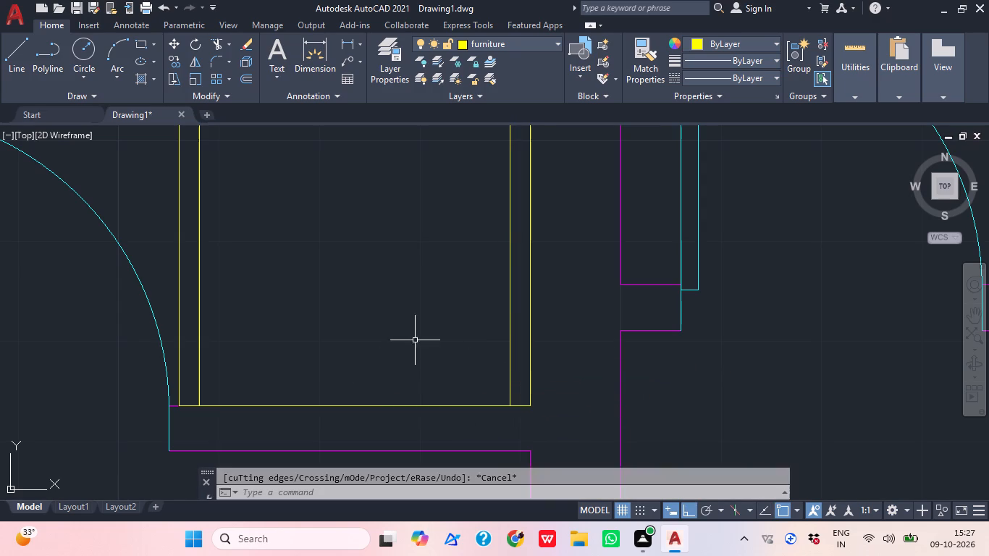
Draw a small, roughly square rectangle about 7" wide near the centre of the bordered bathroom rectangle.
{"action": "scroll", "coordinate": [415, 340], "scroll_direction": "down", "scroll_amount": 1}
{"action": "scroll", "coordinate": [415, 340], "scroll_direction": "up", "scroll_amount": 1}
{"action": "scroll", "coordinate": [415, 340], "scroll_direction": "down", "scroll_amount": 2}
{"action": "middle_click_drag", "start_coordinate": [420, 369], "coordinate": [392, 393]}
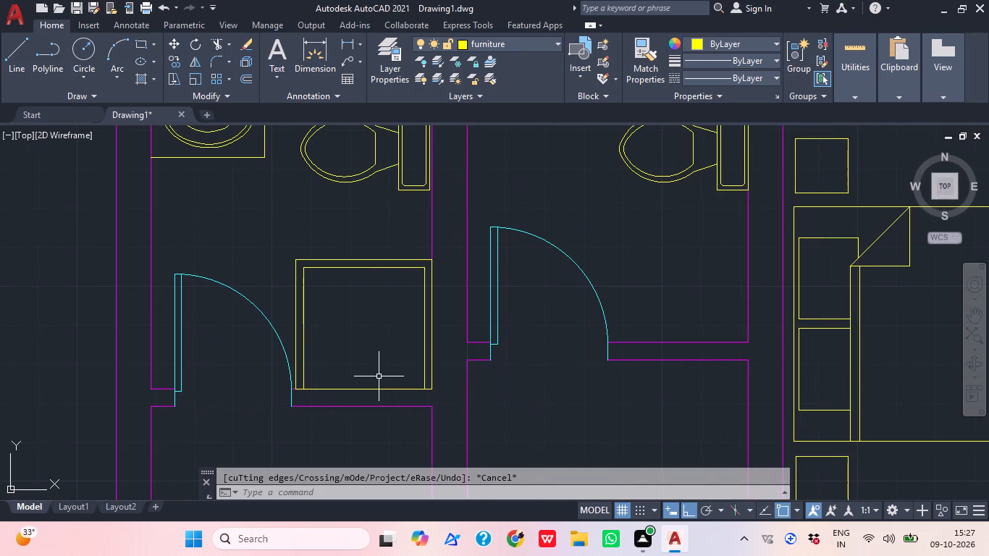
{"action": "type", "text": "re"}
{"action": "type", "text": "c"}
{"action": "key", "text": "space"}
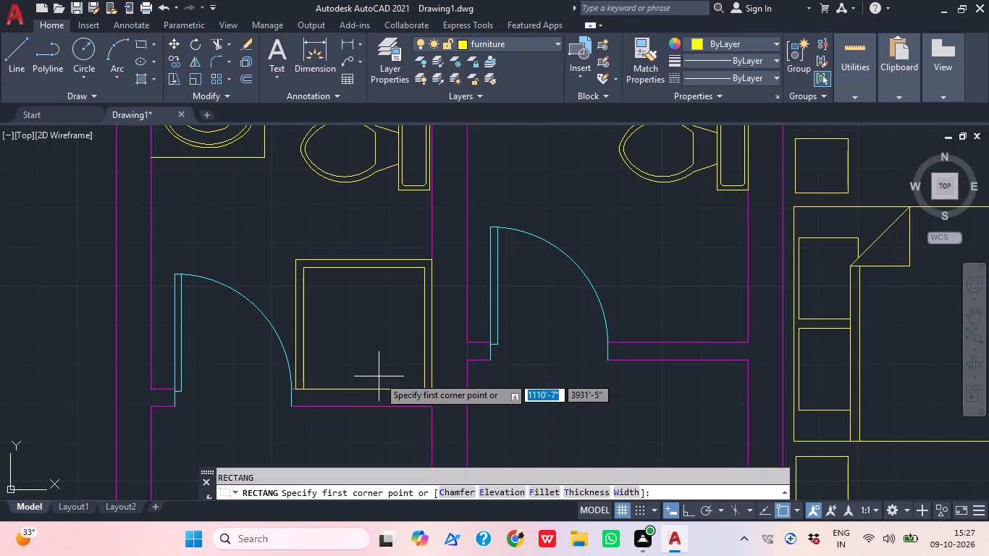
{"action": "left_click", "coordinate": [353, 316]}
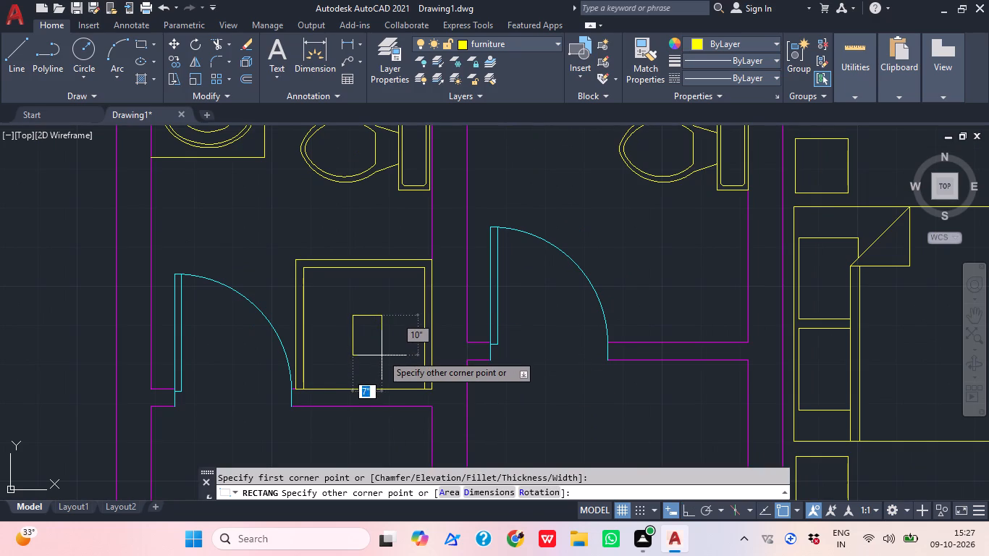
{"action": "left_click", "coordinate": [382, 346]}
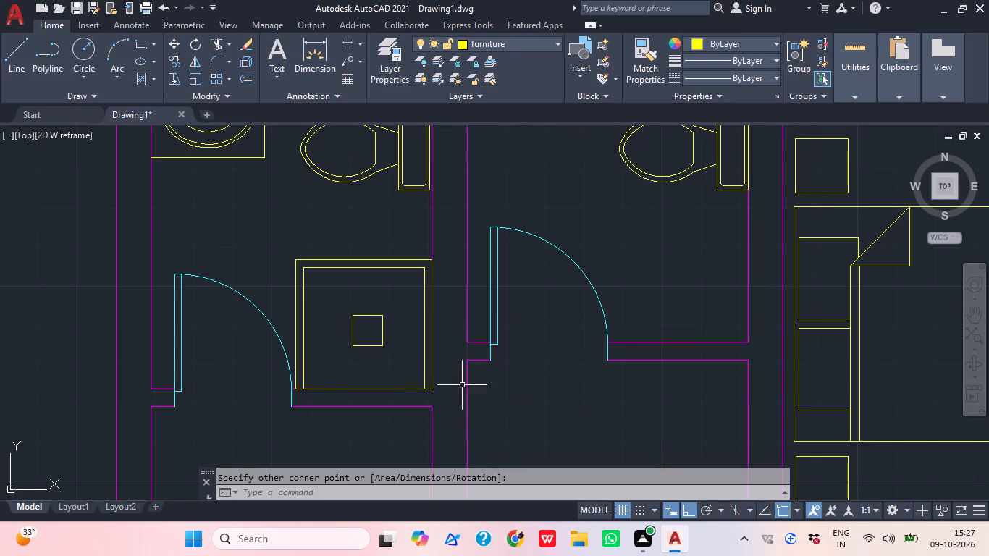
Draw a narrow upright strip with three lines, from the outer rectangle's bottom edge up into the small square and back down.
{"action": "type", "text": "l"}
{"action": "key", "text": "space"}
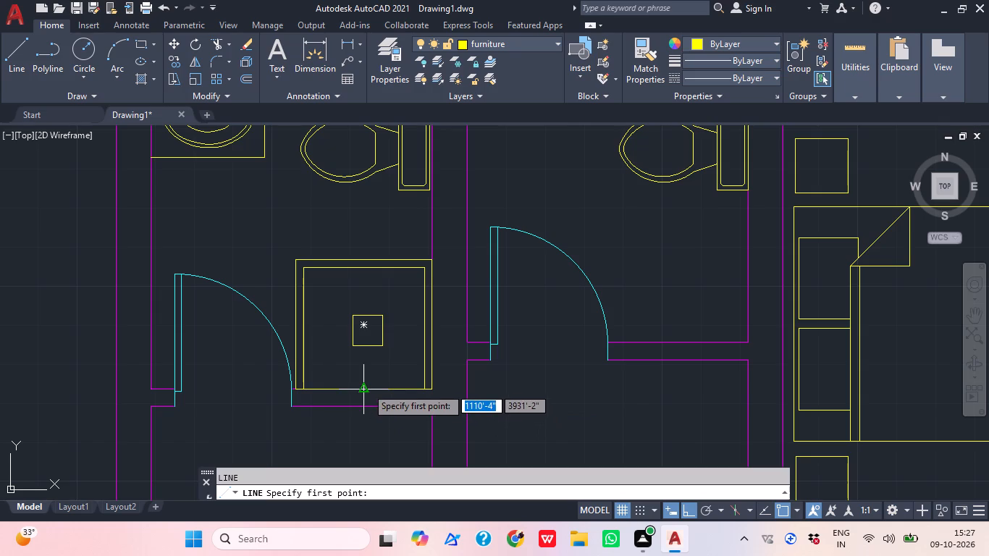
{"action": "left_click", "coordinate": [366, 387]}
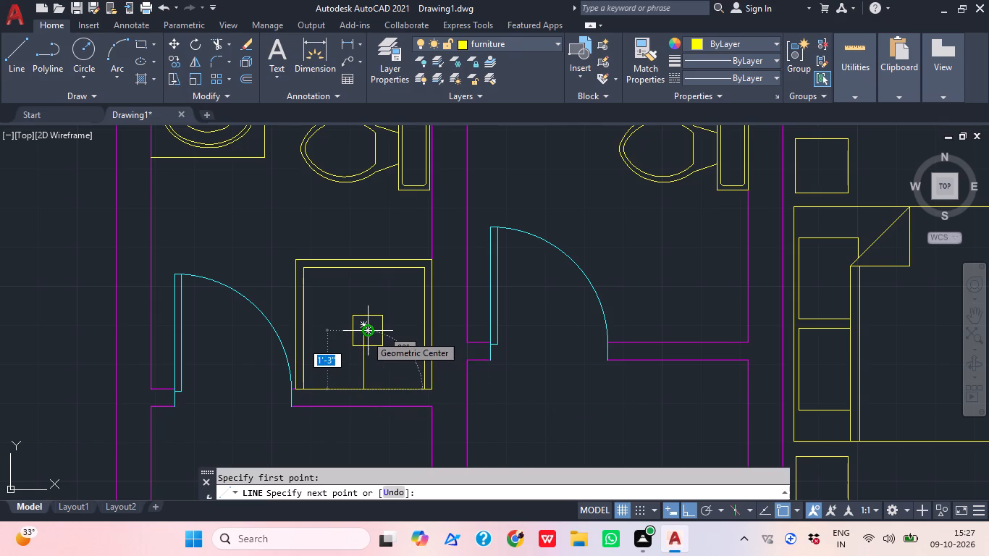
{"action": "scroll", "coordinate": [366, 334], "scroll_direction": "up", "scroll_amount": 2}
{"action": "left_click", "coordinate": [362, 321]}
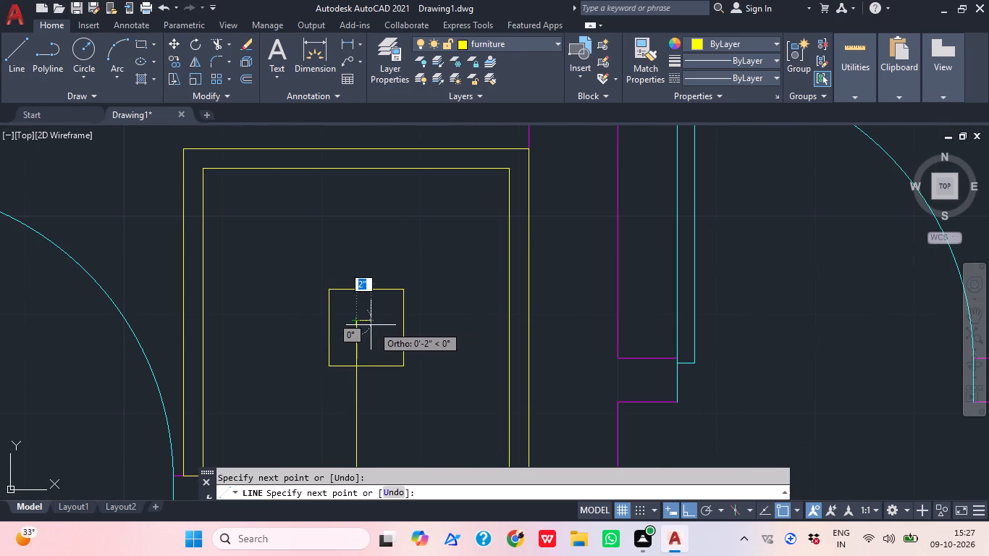
{"action": "left_click", "coordinate": [369, 324]}
{"action": "middle_click_drag", "start_coordinate": [358, 408], "coordinate": [334, 305]}
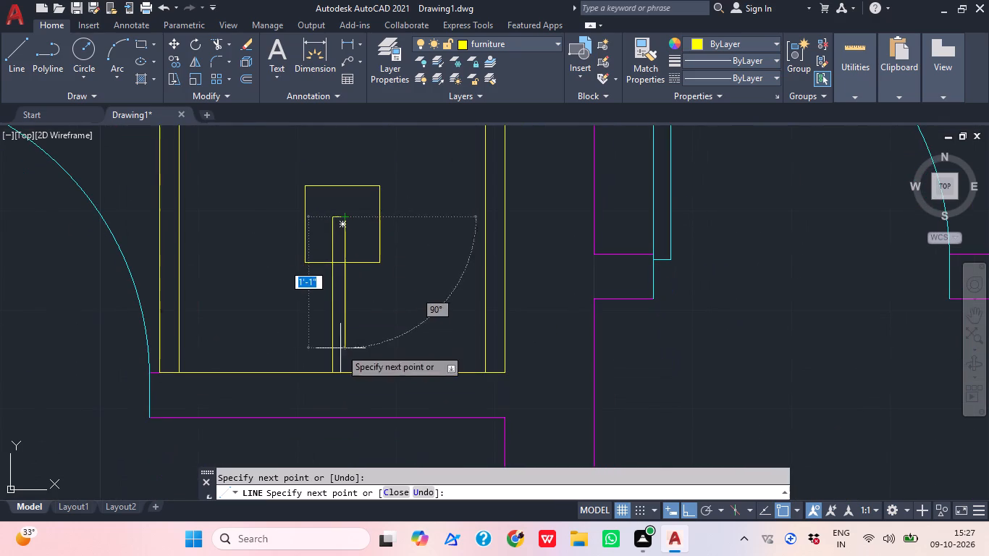
{"action": "left_click", "coordinate": [341, 374]}
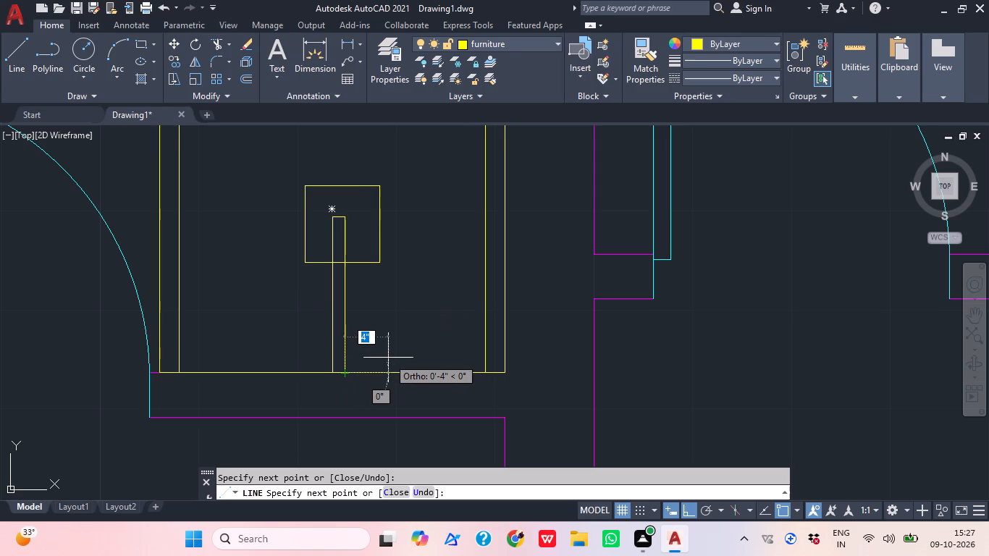
{"action": "key", "text": "Escape"}
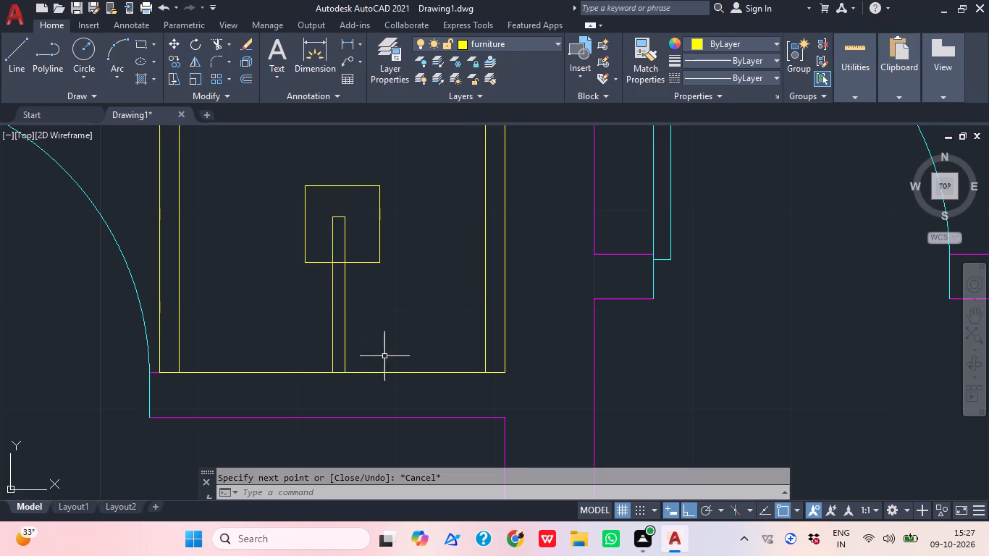
Draw a trapezoid across the strip's base with a slanted side about 3", an 8" horizontal top using Ortho, and an opposite slanted side.
{"action": "key", "text": "l"}
{"action": "key", "text": "space"}
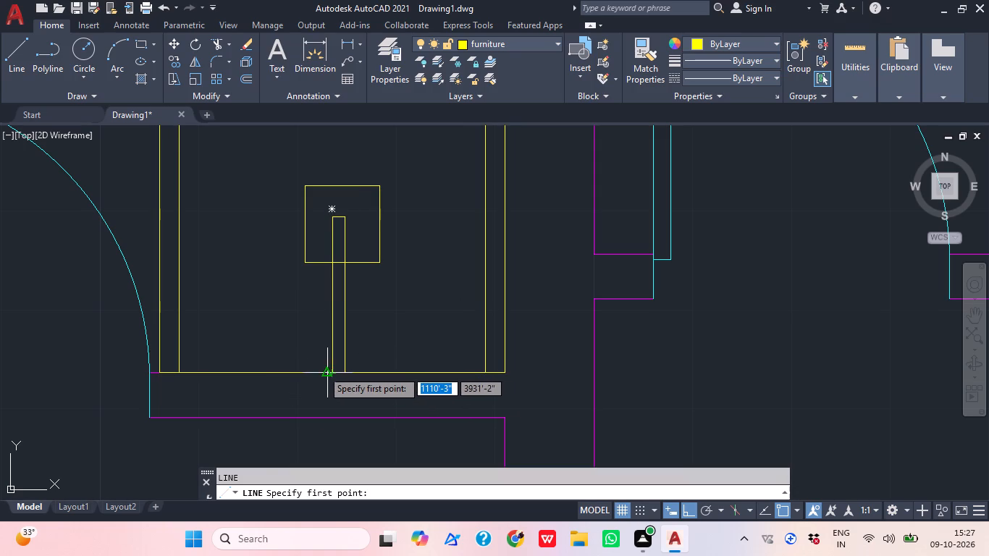
{"action": "left_click", "coordinate": [318, 367]}
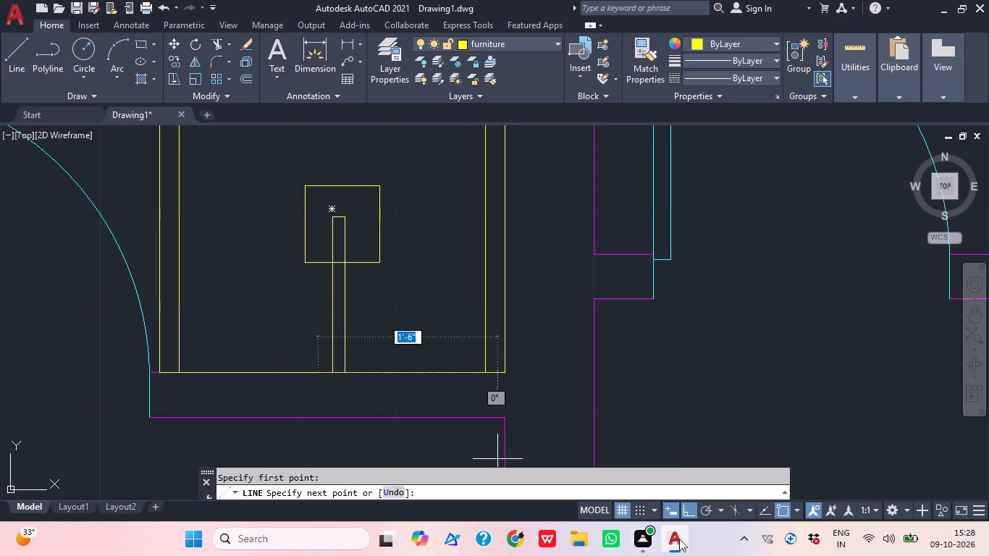
{"action": "left_click", "coordinate": [691, 515]}
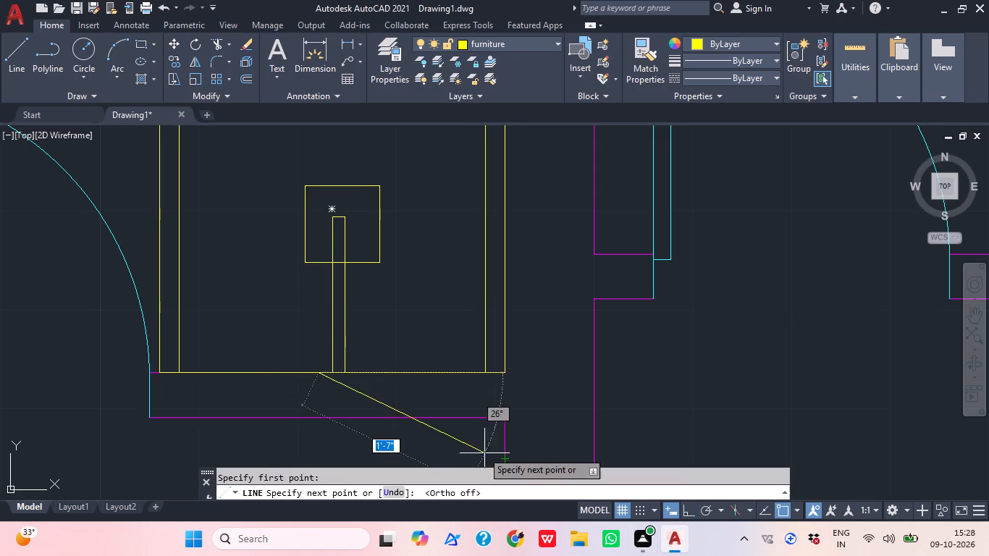
{"action": "scroll", "coordinate": [364, 369], "scroll_direction": "up", "scroll_amount": 1}
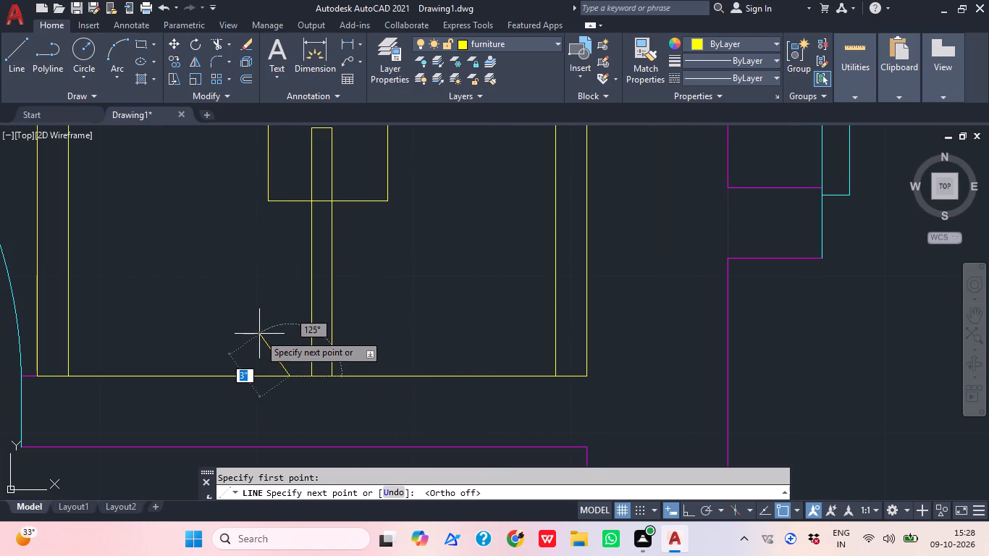
{"action": "left_click", "coordinate": [259, 332]}
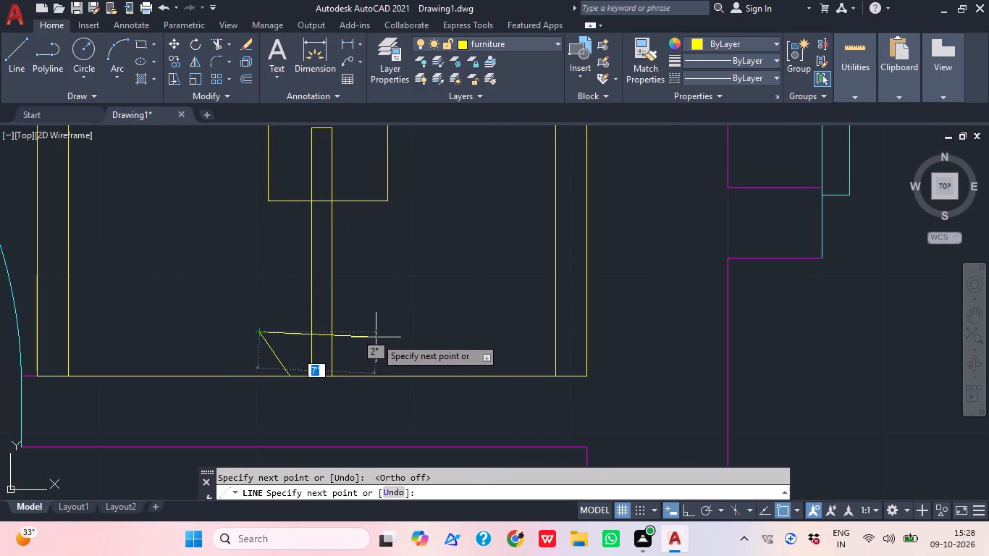
{"action": "left_click", "coordinate": [692, 513]}
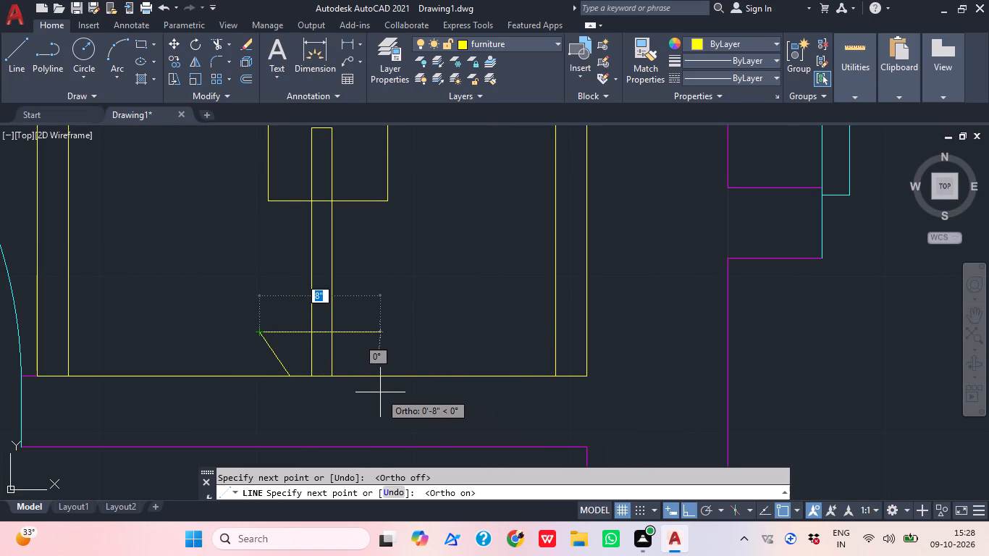
{"action": "left_click", "coordinate": [380, 392]}
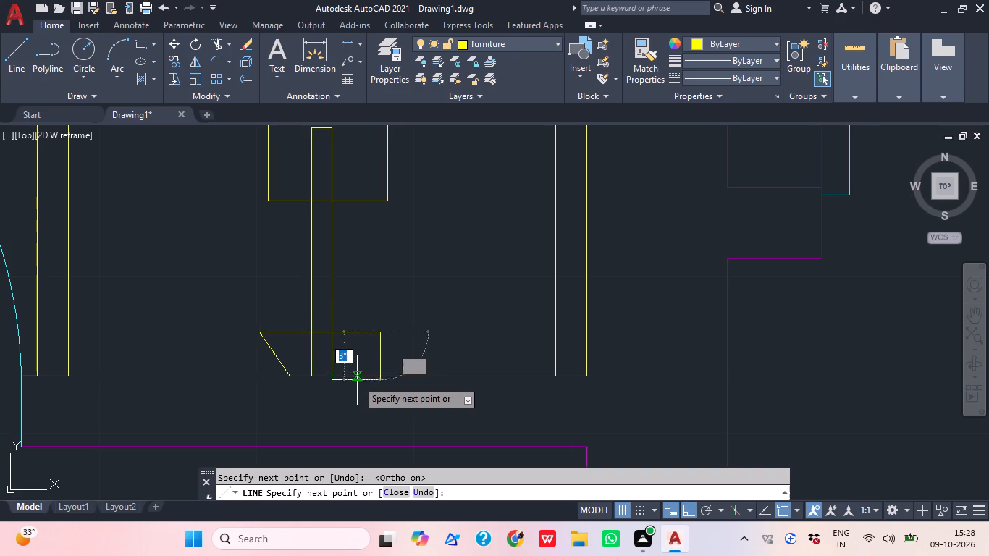
{"action": "scroll", "coordinate": [363, 390], "scroll_direction": "up", "scroll_amount": 4}
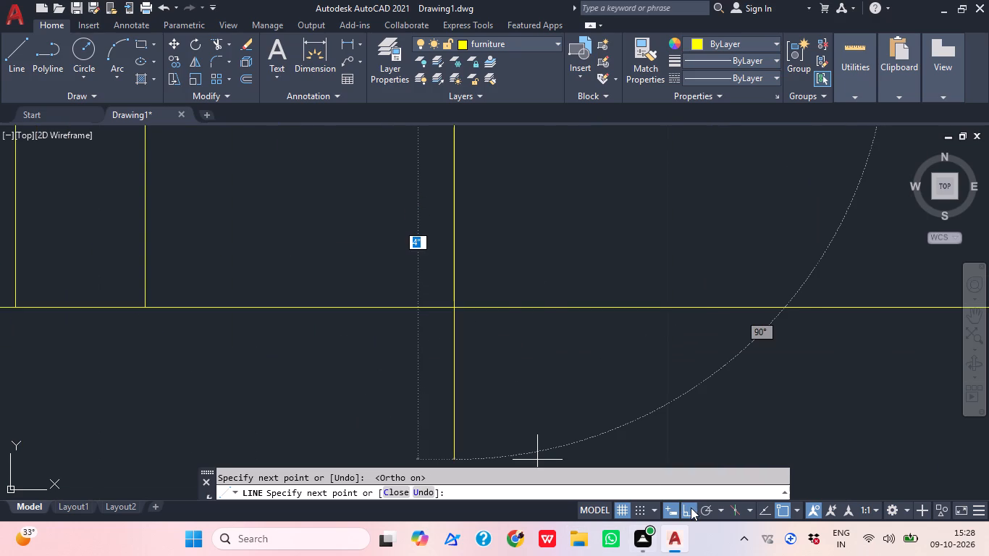
{"action": "left_click", "coordinate": [691, 507]}
{"action": "scroll", "coordinate": [474, 351], "scroll_direction": "down", "scroll_amount": 4}
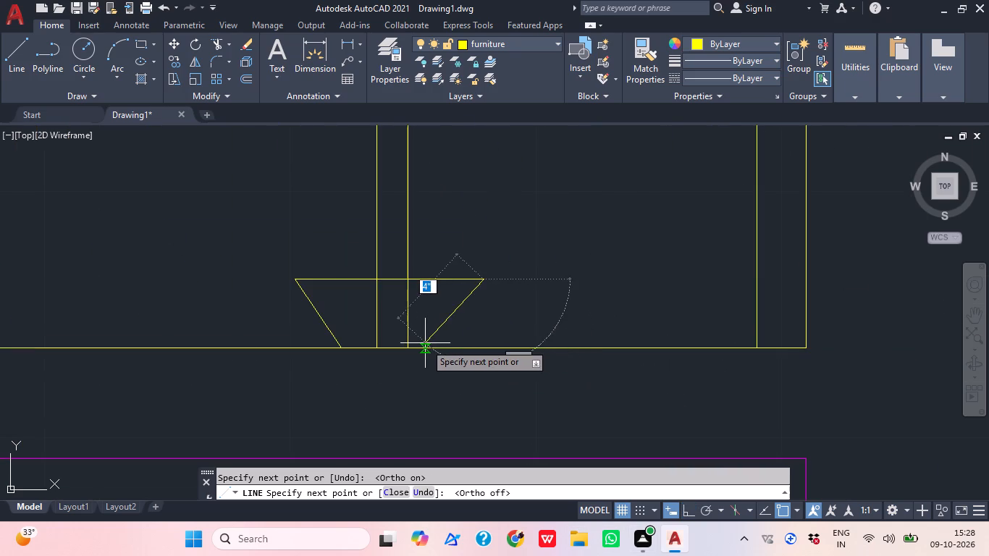
{"action": "scroll", "coordinate": [434, 347], "scroll_direction": "up", "scroll_amount": 1}
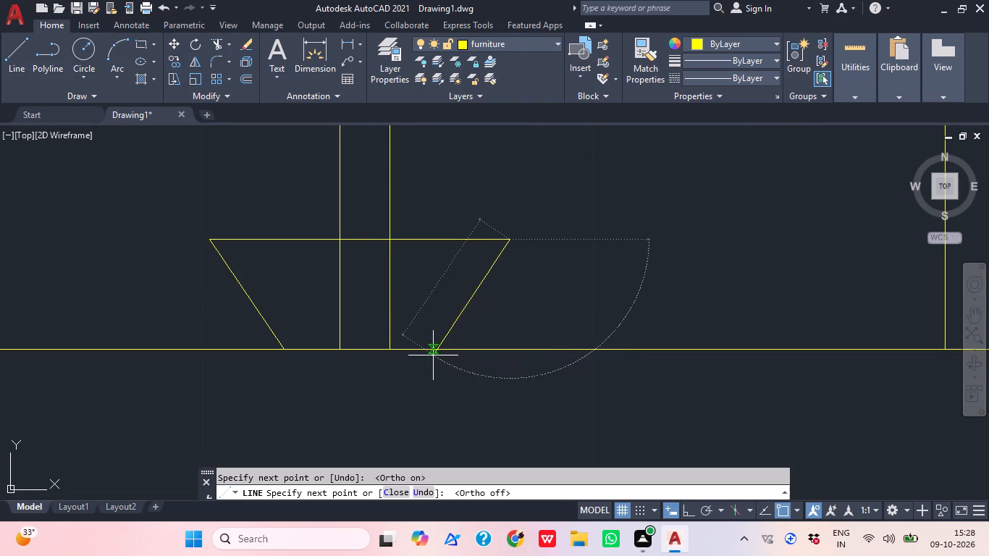
{"action": "left_click", "coordinate": [433, 355]}
{"action": "key", "text": "Escape"}
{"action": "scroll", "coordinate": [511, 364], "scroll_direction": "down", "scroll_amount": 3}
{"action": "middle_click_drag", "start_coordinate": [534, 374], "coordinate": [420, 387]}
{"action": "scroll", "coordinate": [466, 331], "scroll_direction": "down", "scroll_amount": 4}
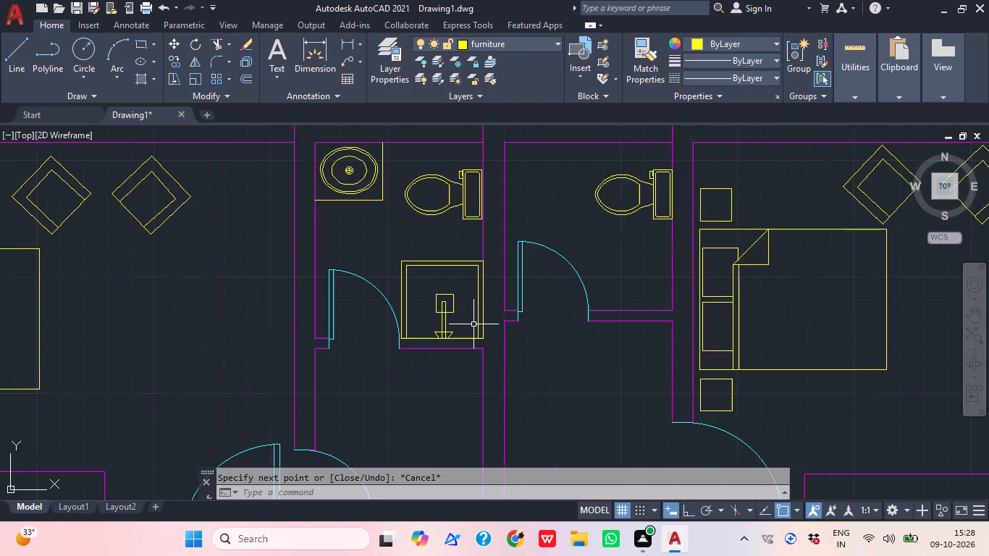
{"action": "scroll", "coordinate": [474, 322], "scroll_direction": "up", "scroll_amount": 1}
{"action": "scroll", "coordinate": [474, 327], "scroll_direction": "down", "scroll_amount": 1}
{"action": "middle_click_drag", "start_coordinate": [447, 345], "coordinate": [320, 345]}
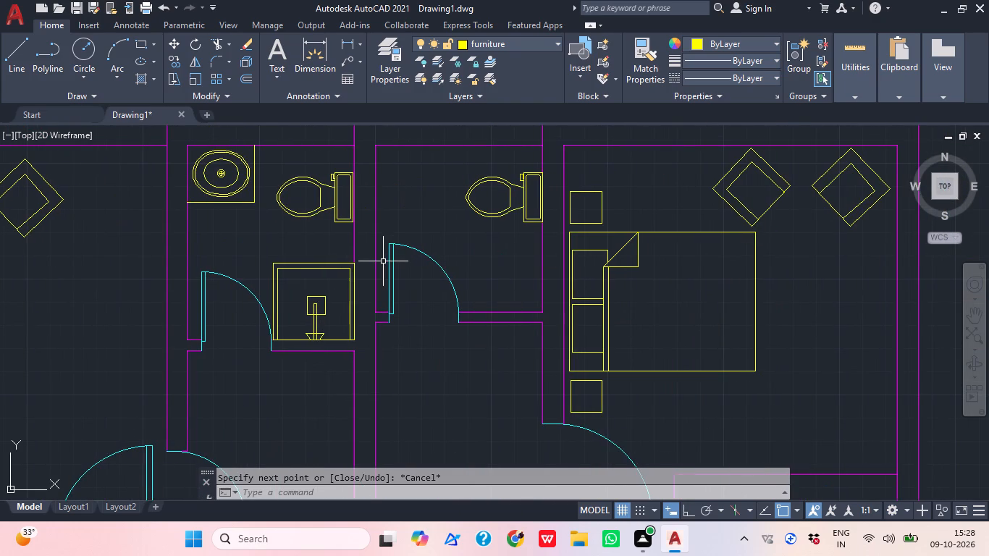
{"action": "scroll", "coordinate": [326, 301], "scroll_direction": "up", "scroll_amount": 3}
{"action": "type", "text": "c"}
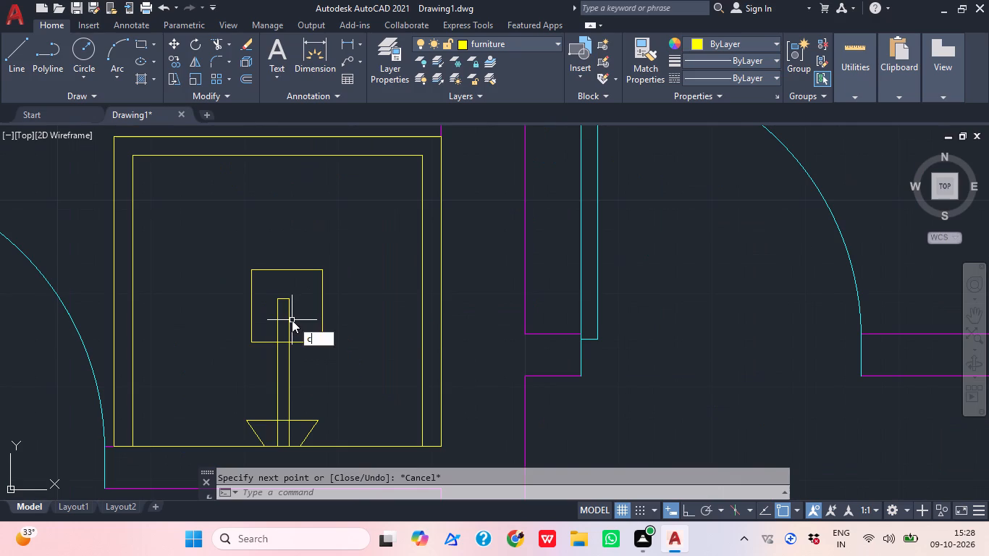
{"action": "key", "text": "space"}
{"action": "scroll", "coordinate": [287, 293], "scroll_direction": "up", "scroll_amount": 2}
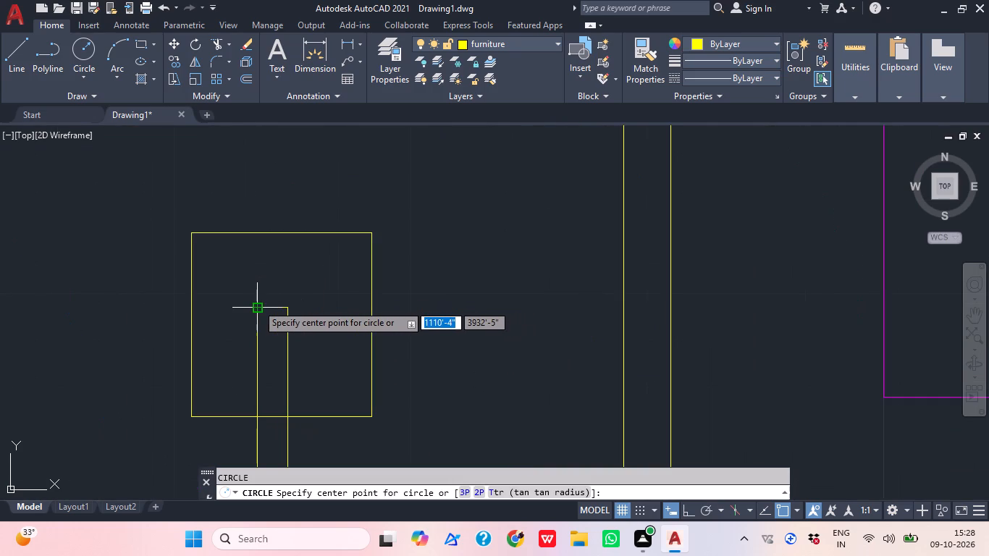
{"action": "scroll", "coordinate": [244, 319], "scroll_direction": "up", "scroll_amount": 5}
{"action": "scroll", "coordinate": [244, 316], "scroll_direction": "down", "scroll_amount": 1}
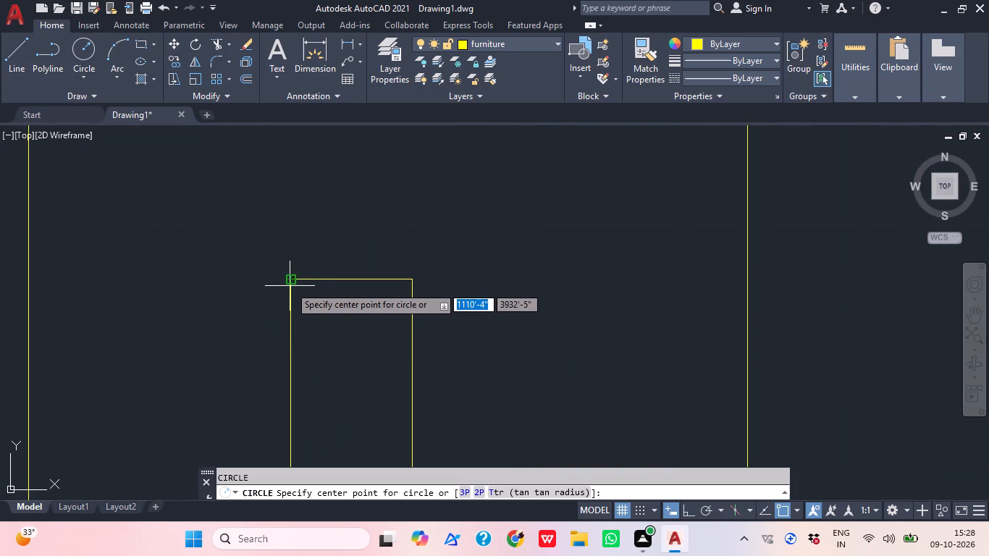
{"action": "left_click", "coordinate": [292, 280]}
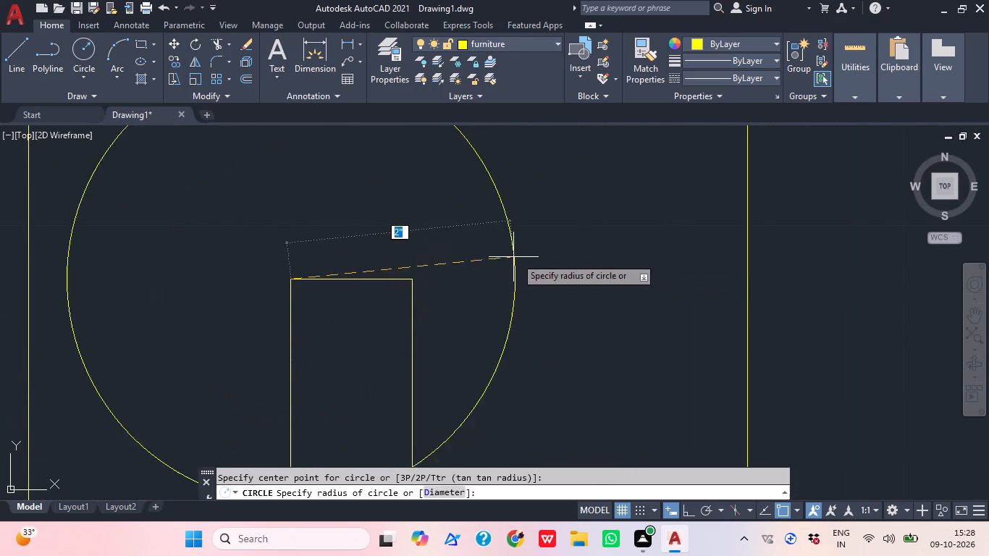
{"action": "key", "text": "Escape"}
Draw a circle of about 1" radius centred on the midpoint of the narrow strip's top line, reaching the line's end.
{"action": "type", "text": "c"}
{"action": "key", "text": "space"}
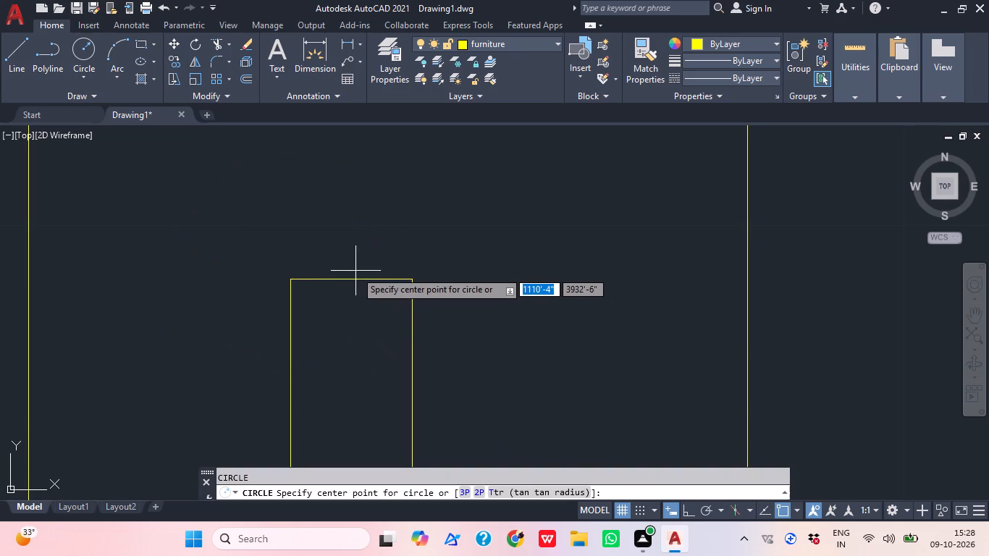
{"action": "left_click", "coordinate": [355, 275]}
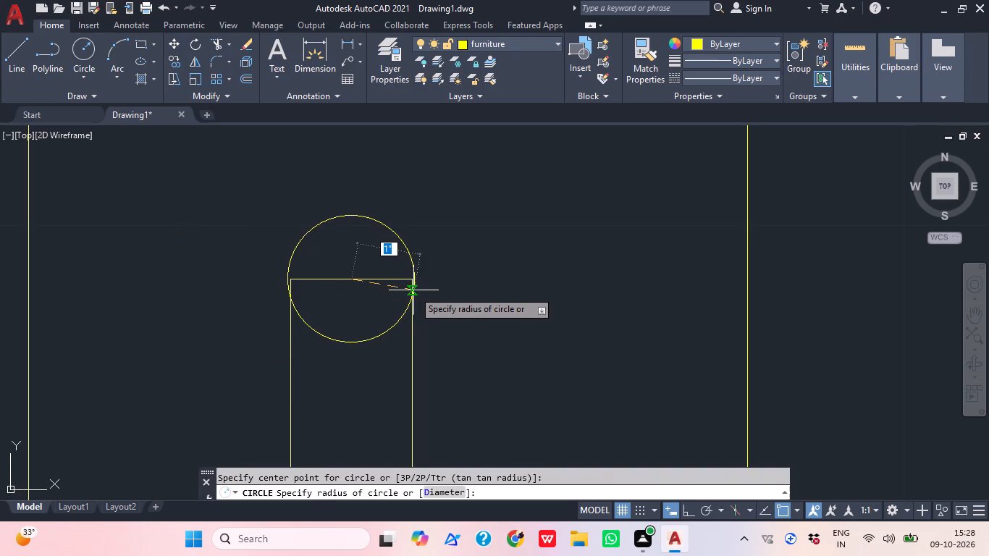
{"action": "left_click", "coordinate": [413, 277]}
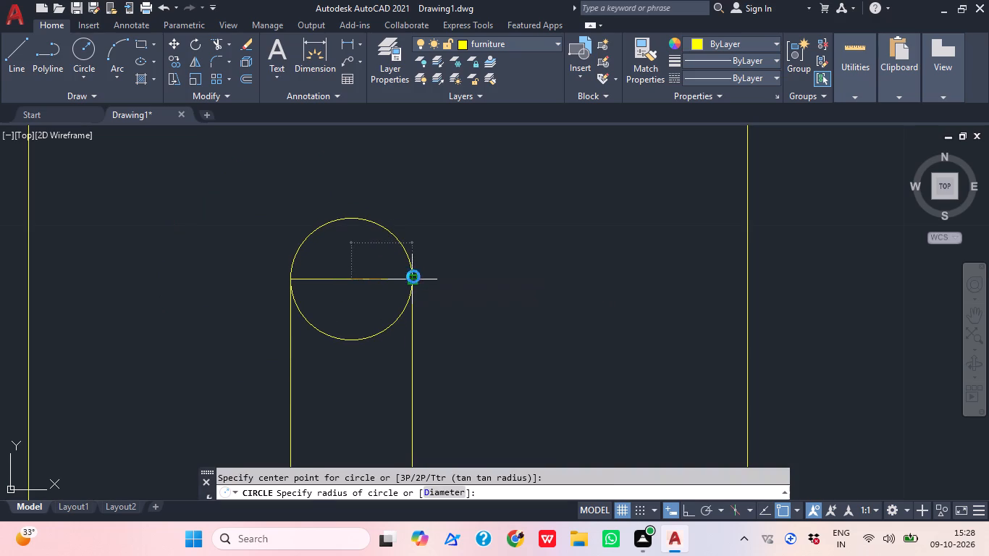
{"action": "key", "text": "Escape"}
Trim away the strip's two lines inside the trapezoid and the piece of the trapezoid's top edge between them.
{"action": "scroll", "coordinate": [453, 271], "scroll_direction": "down", "scroll_amount": 5}
{"action": "scroll", "coordinate": [455, 274], "scroll_direction": "up", "scroll_amount": 1}
{"action": "scroll", "coordinate": [458, 274], "scroll_direction": "down", "scroll_amount": 3}
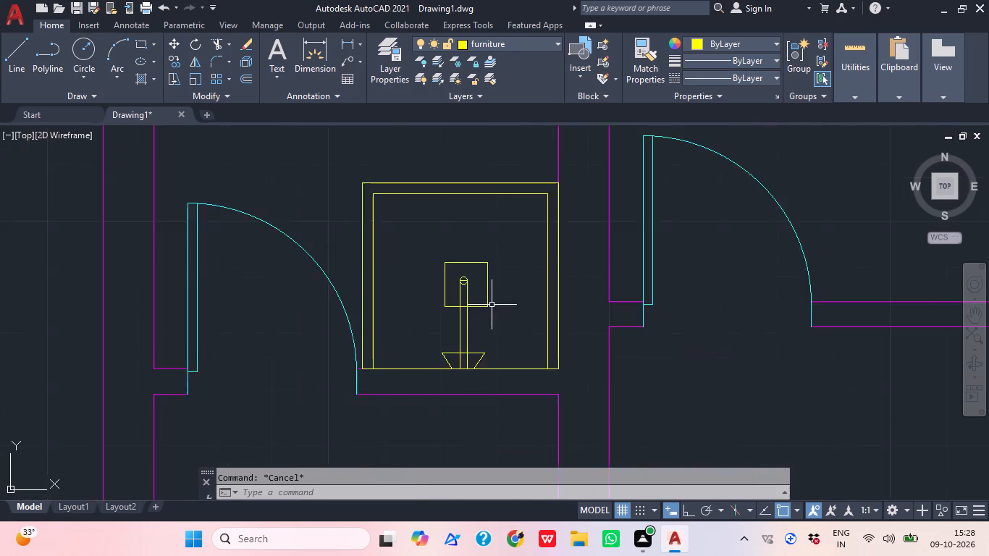
{"action": "scroll", "coordinate": [492, 305], "scroll_direction": "down", "scroll_amount": 2}
{"action": "middle_click", "coordinate": [341, 375]}
{"action": "middle_click_drag", "start_coordinate": [421, 377], "coordinate": [382, 387]}
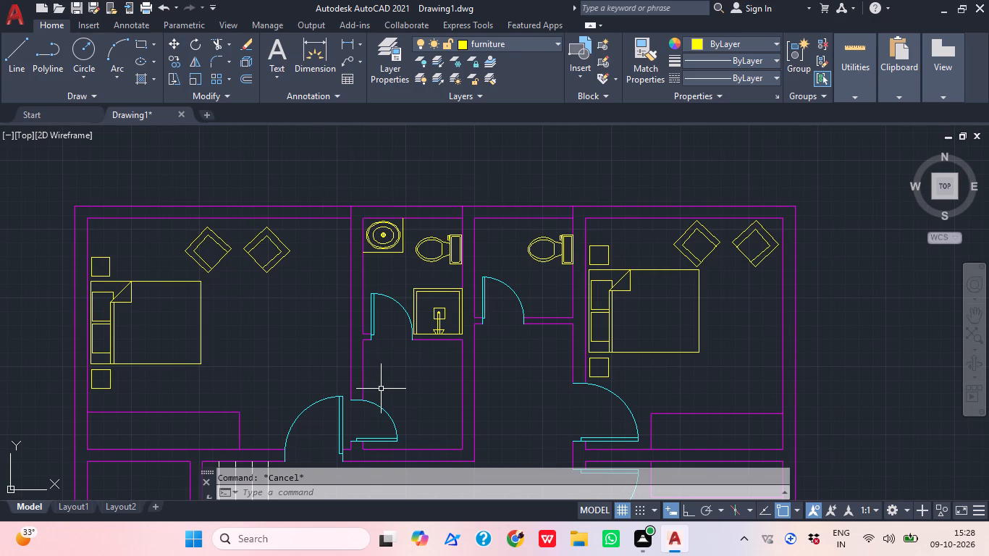
{"action": "scroll", "coordinate": [428, 372], "scroll_direction": "up", "scroll_amount": 3}
{"action": "scroll", "coordinate": [477, 214], "scroll_direction": "up", "scroll_amount": 2}
{"action": "type", "text": "tr"}
{"action": "key", "text": "space"}
{"action": "left_click", "coordinate": [446, 216]}
{"action": "left_click", "coordinate": [418, 202]}
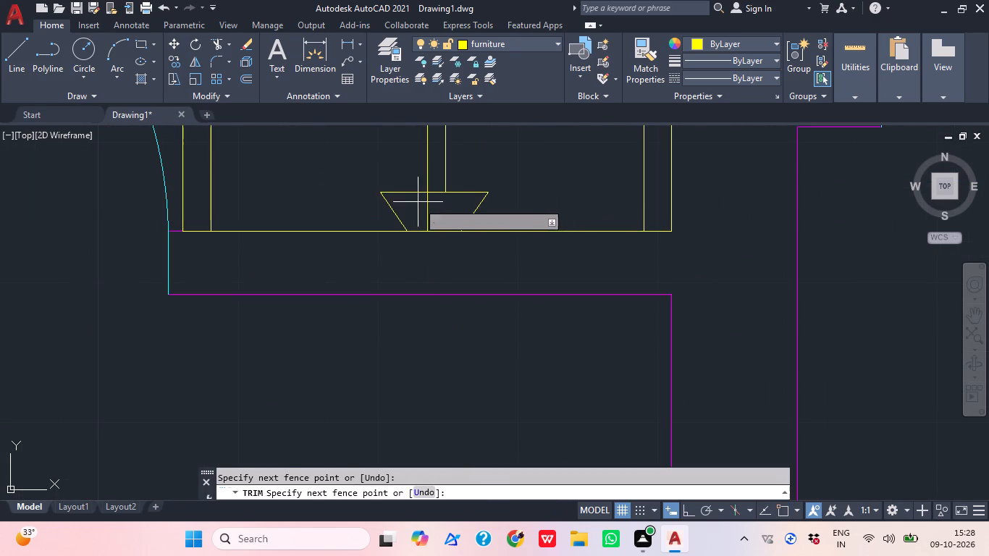
{"action": "left_click", "coordinate": [445, 209]}
{"action": "left_click", "coordinate": [430, 190]}
Trim the strip's top line and the circle's lower half, leaving a rounded end on the strip.
{"action": "scroll", "coordinate": [452, 202], "scroll_direction": "down", "scroll_amount": 2}
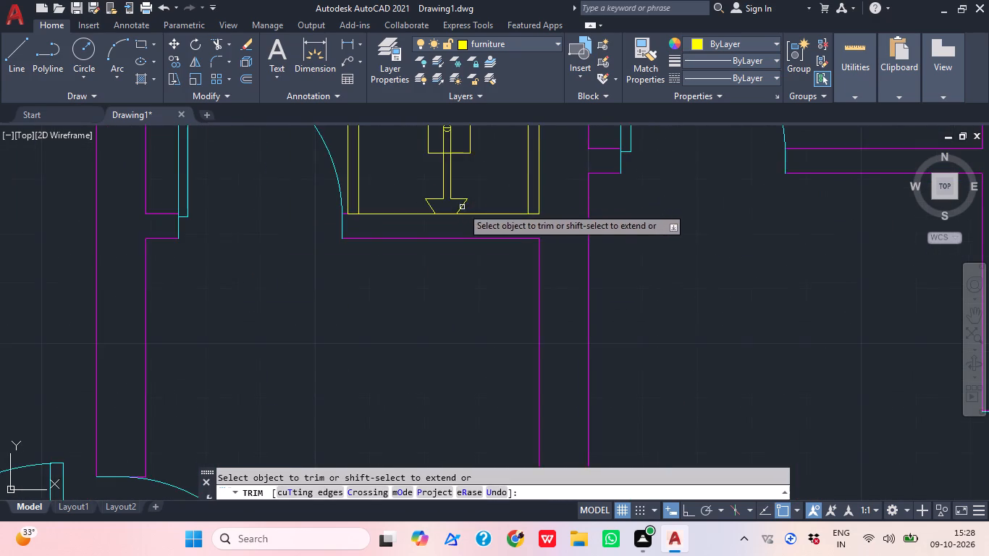
{"action": "middle_click_drag", "start_coordinate": [442, 329], "coordinate": [437, 376]}
{"action": "scroll", "coordinate": [498, 146], "scroll_direction": "up", "scroll_amount": 2}
{"action": "scroll", "coordinate": [357, 211], "scroll_direction": "up", "scroll_amount": 2}
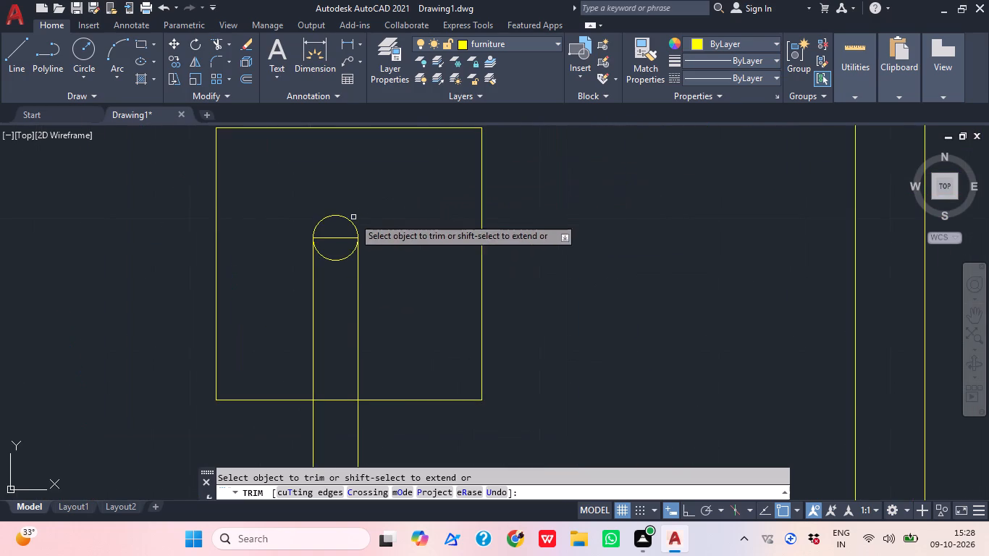
{"action": "left_click", "coordinate": [337, 233]}
{"action": "left_click", "coordinate": [324, 258]}
{"action": "key", "text": "Escape"}
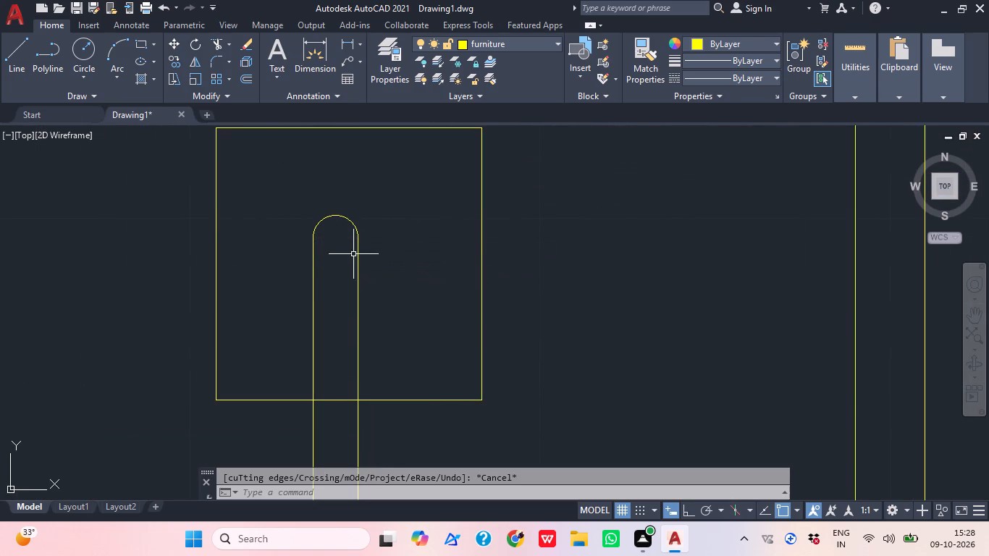
Delete the spare oval sink block lying outside the house plan's outer wall.
{"action": "scroll", "coordinate": [374, 247], "scroll_direction": "down", "scroll_amount": 2}
{"action": "middle_click_drag", "start_coordinate": [381, 279], "coordinate": [378, 298]}
{"action": "scroll", "coordinate": [378, 298], "scroll_direction": "down", "scroll_amount": 2}
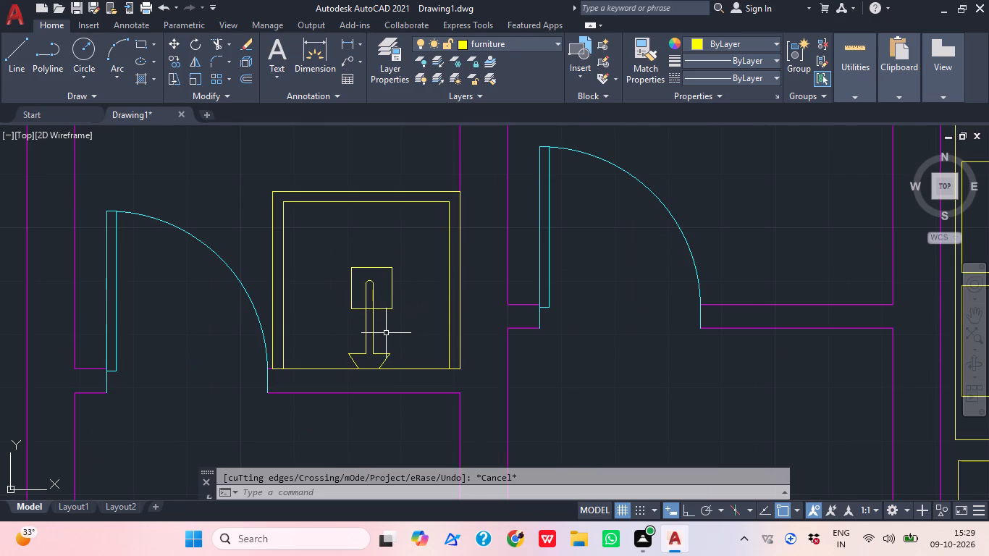
{"action": "middle_click_drag", "start_coordinate": [504, 327], "coordinate": [451, 329]}
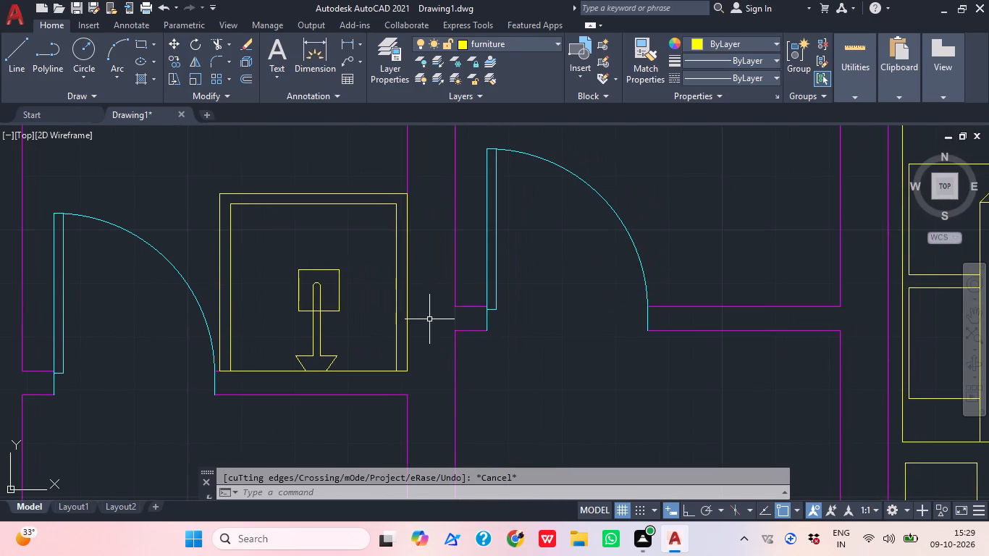
{"action": "middle_click_drag", "start_coordinate": [453, 340], "coordinate": [194, 424]}
{"action": "scroll", "coordinate": [400, 360], "scroll_direction": "down", "scroll_amount": 1}
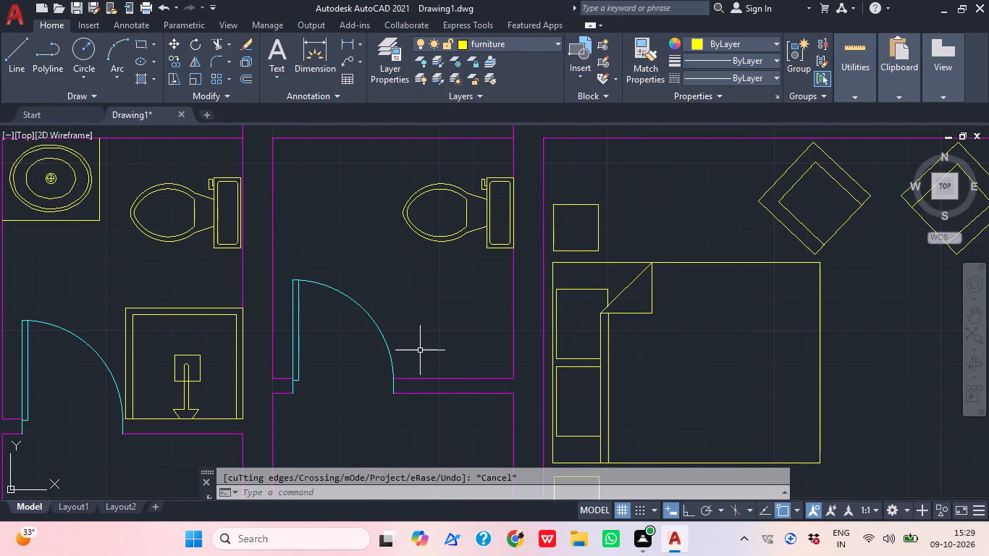
{"action": "middle_click_drag", "start_coordinate": [434, 356], "coordinate": [451, 356]}
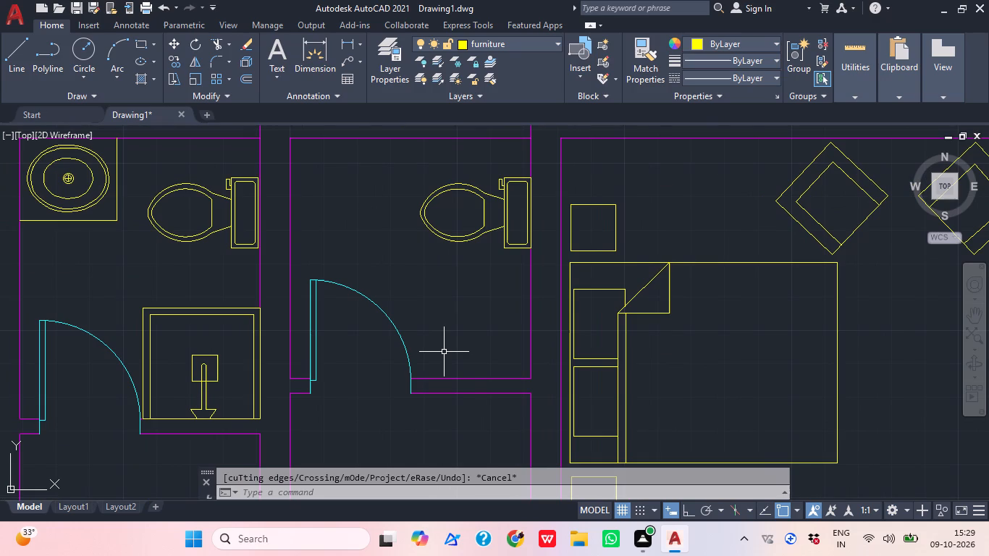
{"action": "scroll", "coordinate": [452, 308], "scroll_direction": "down", "scroll_amount": 3}
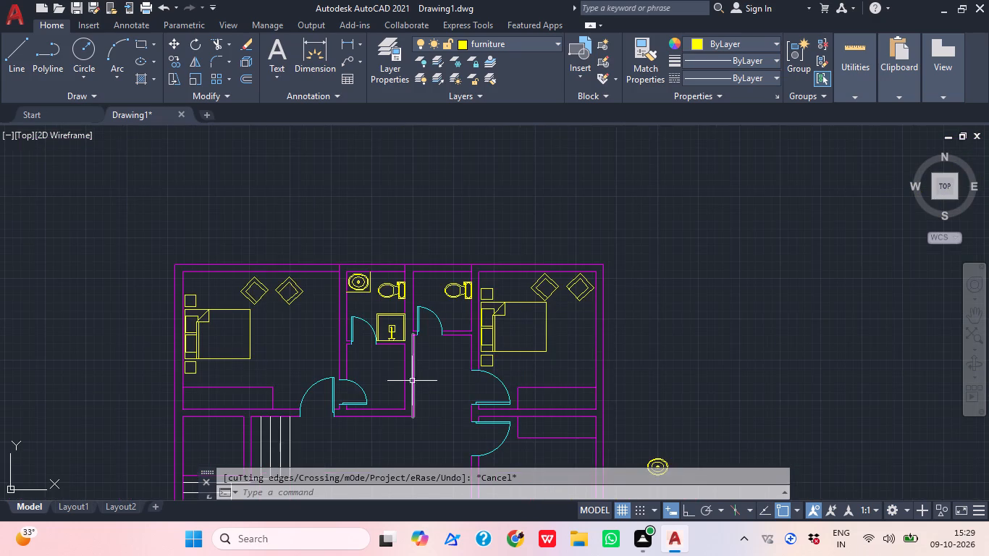
{"action": "middle_click_drag", "start_coordinate": [413, 381], "coordinate": [417, 370]}
{"action": "middle_click_drag", "start_coordinate": [413, 403], "coordinate": [434, 374]}
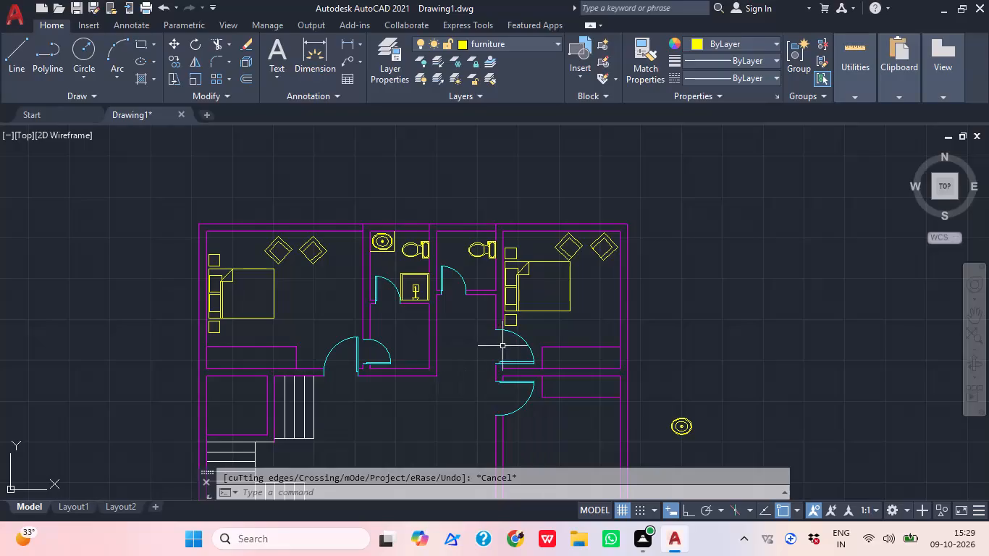
{"action": "middle_click_drag", "start_coordinate": [605, 343], "coordinate": [532, 281]}
{"action": "left_click_drag", "start_coordinate": [670, 379], "coordinate": [662, 378]}
{"action": "left_click", "coordinate": [586, 345]}
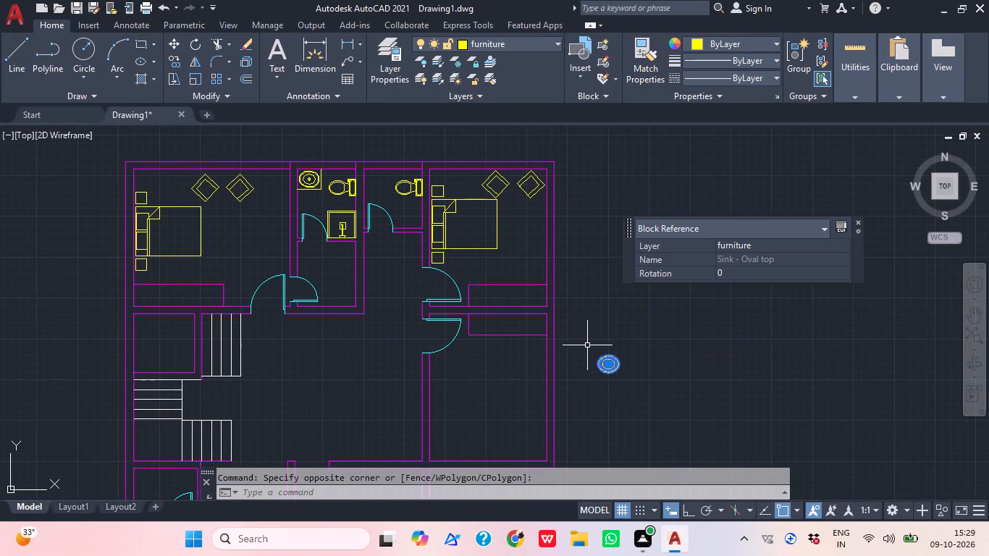
{"action": "key", "text": "Delete"}
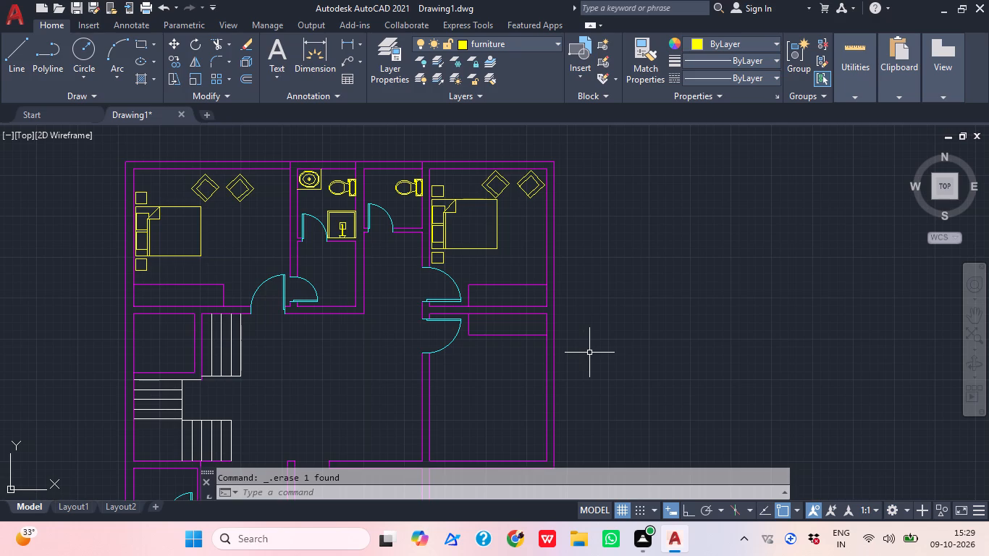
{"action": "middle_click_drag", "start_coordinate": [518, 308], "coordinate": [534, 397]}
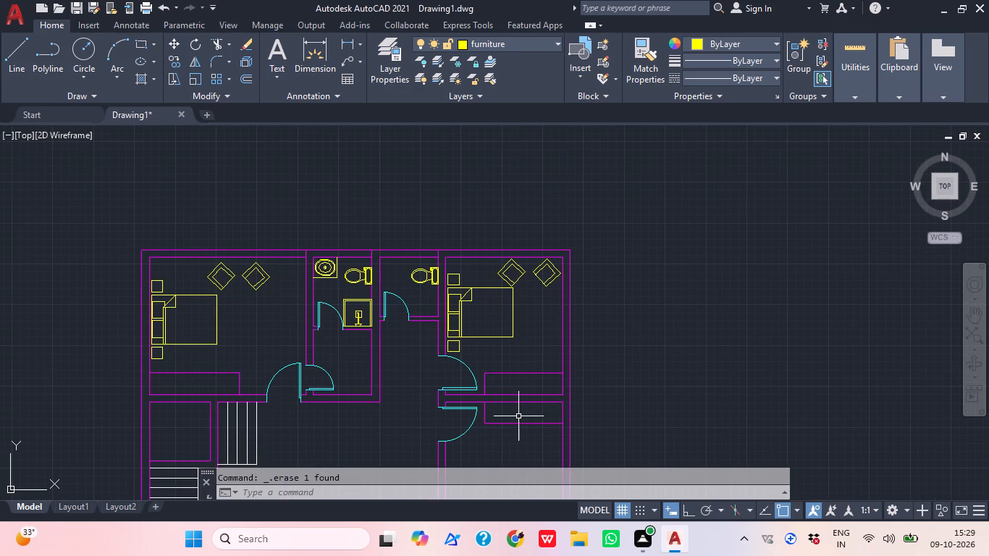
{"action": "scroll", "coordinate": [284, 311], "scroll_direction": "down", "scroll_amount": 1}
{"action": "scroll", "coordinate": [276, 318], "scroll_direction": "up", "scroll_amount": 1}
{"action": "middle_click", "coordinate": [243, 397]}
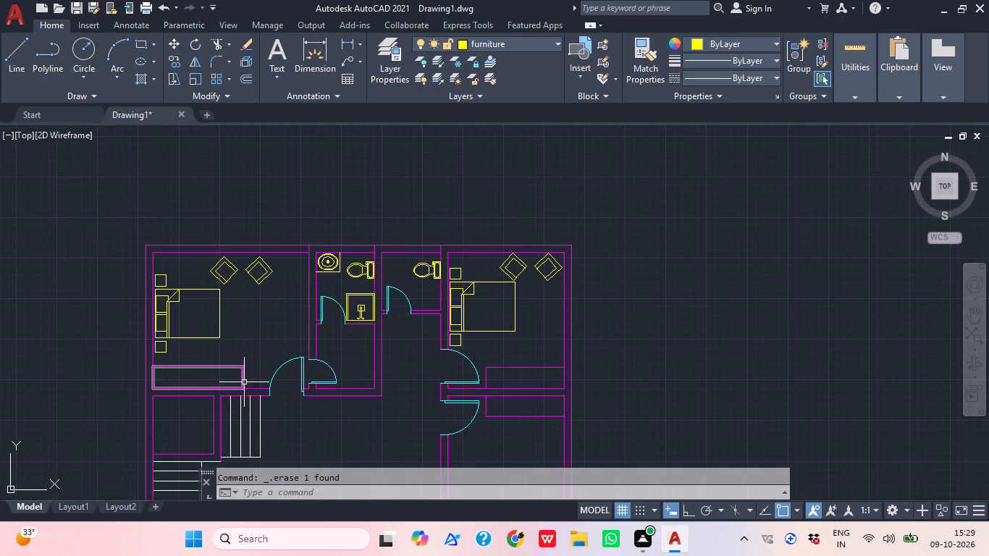
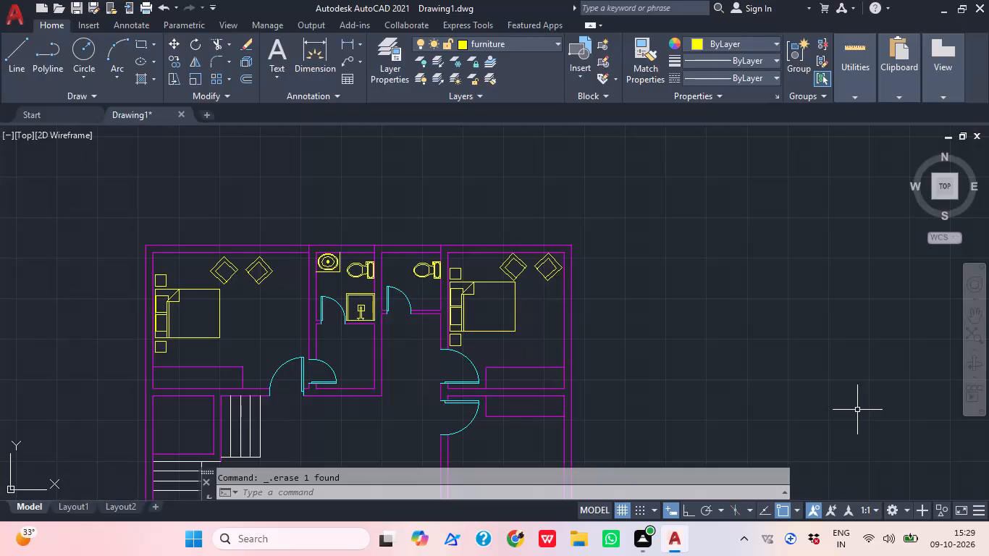
Examine the room layout and furniture placed across the floor plan, from the bedrooms to the bathrooms and small room below the shower.
{"action": "middle_click_drag", "start_coordinate": [637, 313], "coordinate": [675, 290]}
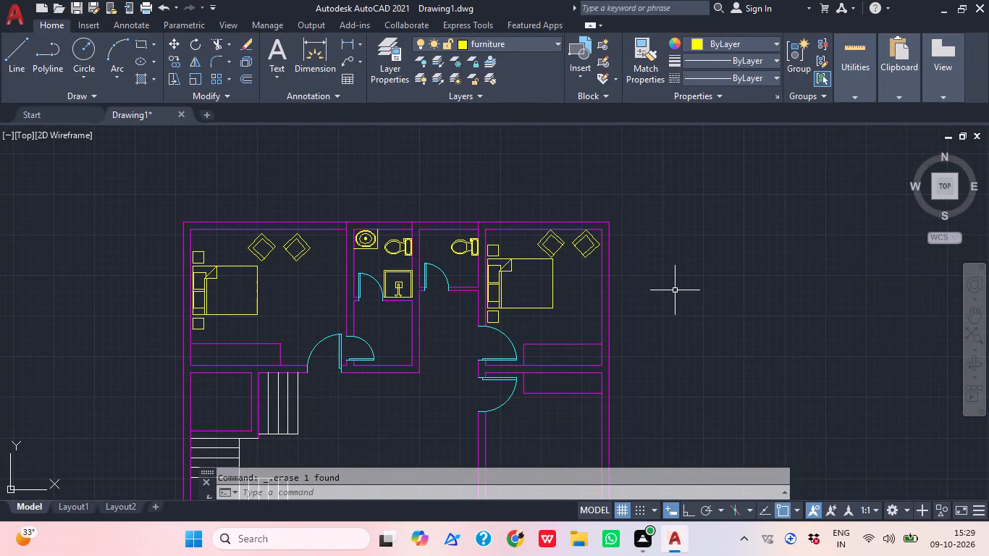
{"action": "middle_click_drag", "start_coordinate": [702, 384], "coordinate": [712, 366]}
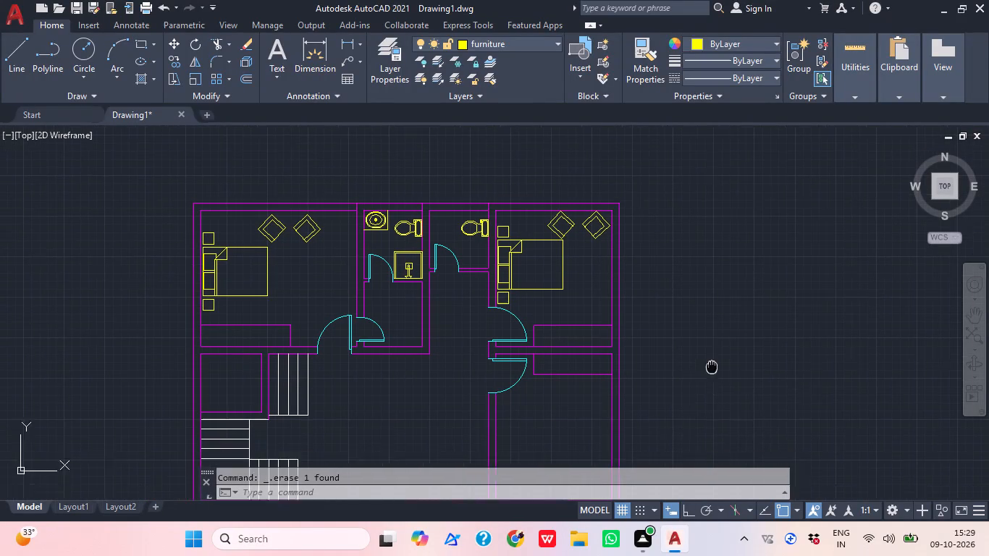
{"action": "middle_click_drag", "start_coordinate": [712, 366], "coordinate": [717, 360]}
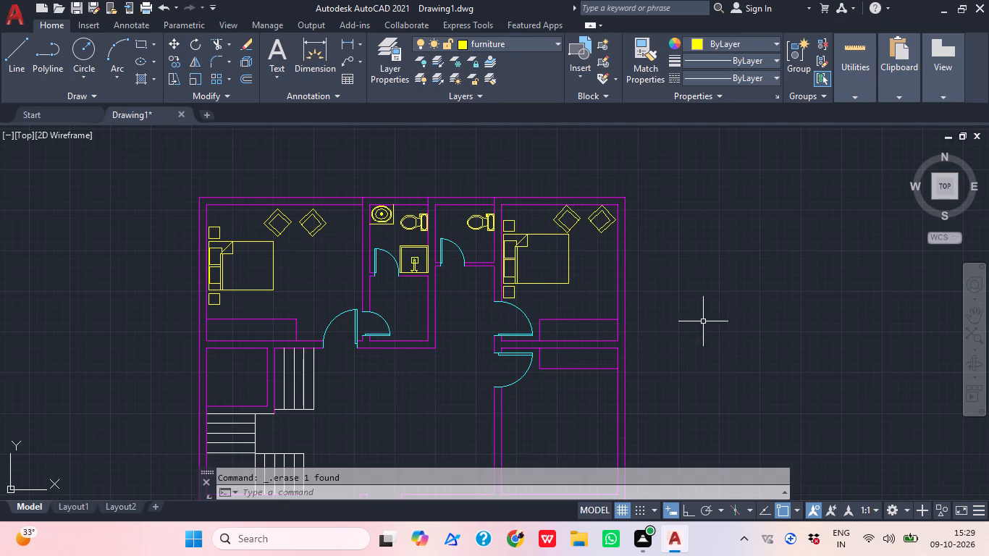
{"action": "middle_click_drag", "start_coordinate": [694, 323], "coordinate": [727, 326]}
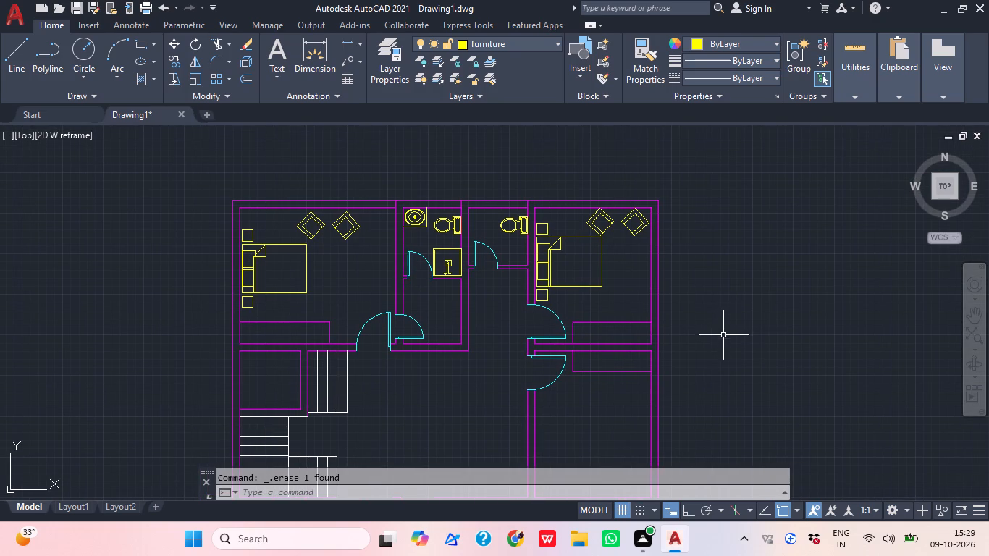
{"action": "middle_click_drag", "start_coordinate": [686, 353], "coordinate": [687, 356]}
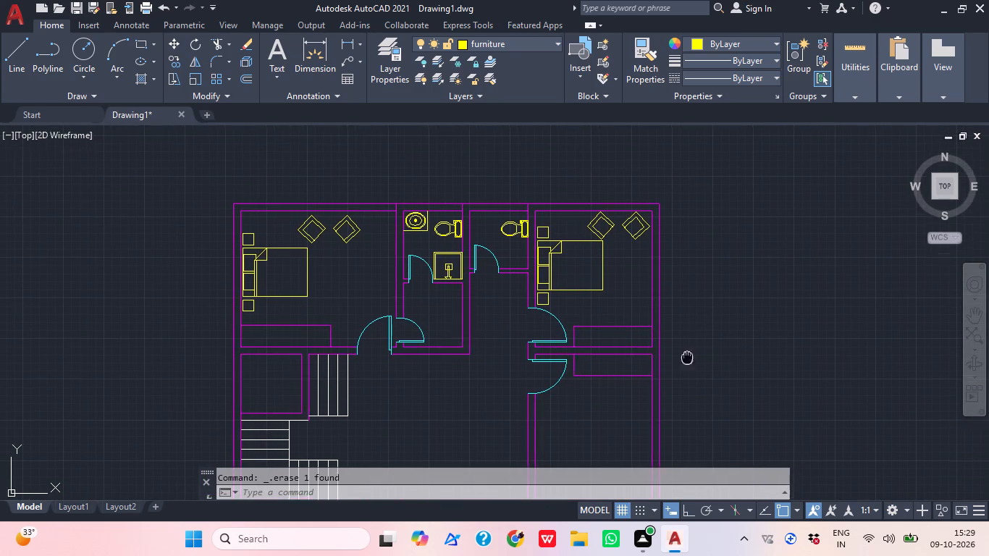
{"action": "middle_click_drag", "start_coordinate": [687, 356], "coordinate": [702, 360]}
{"action": "scroll", "coordinate": [665, 336], "scroll_direction": "down", "scroll_amount": 1}
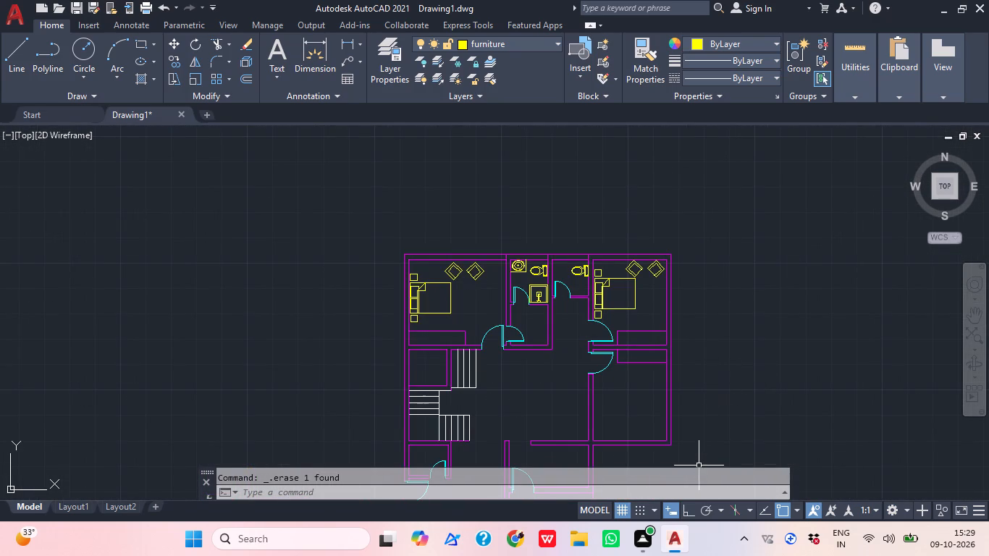
{"action": "middle_click_drag", "start_coordinate": [605, 356], "coordinate": [655, 331]}
{"action": "middle_click_drag", "start_coordinate": [581, 350], "coordinate": [604, 334]}
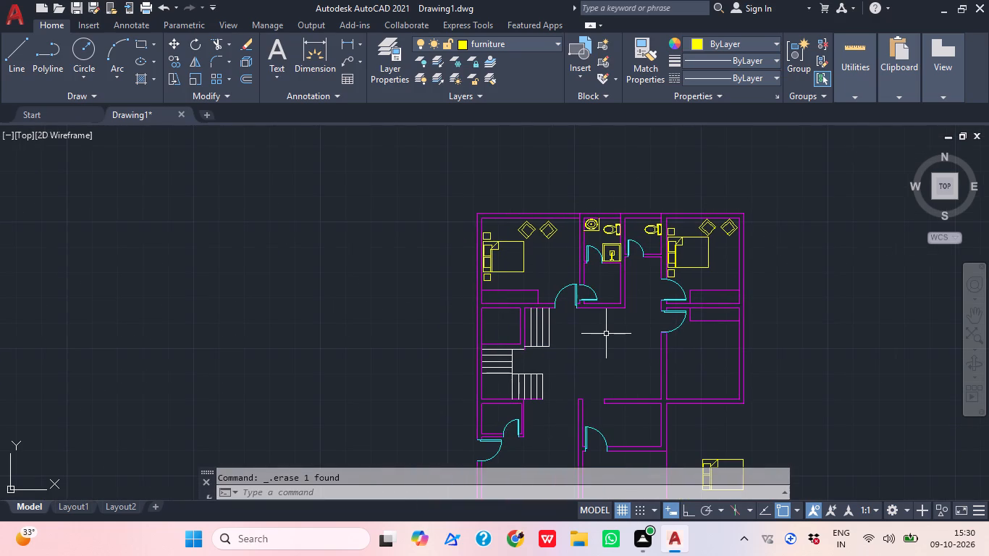
{"action": "middle_click_drag", "start_coordinate": [581, 322], "coordinate": [568, 353]}
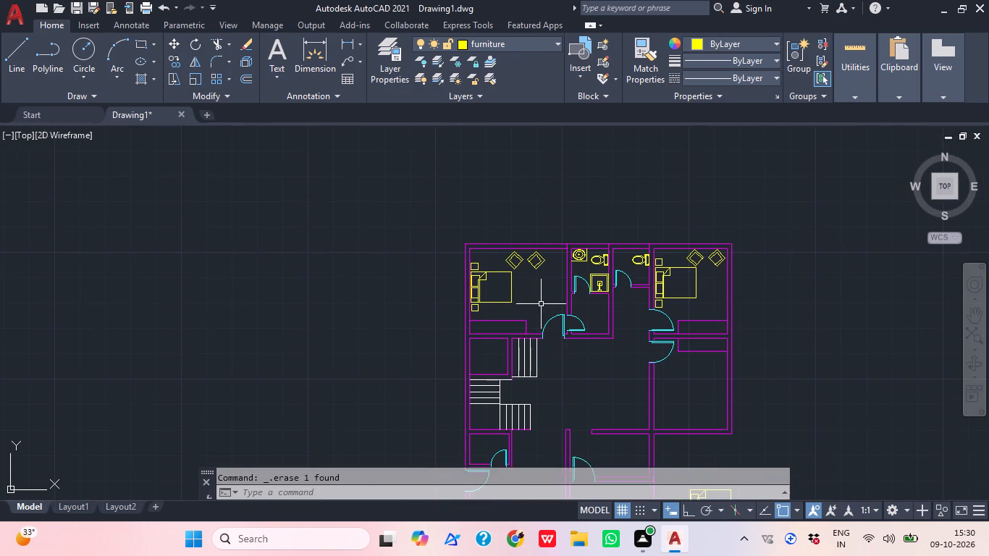
{"action": "middle_click_drag", "start_coordinate": [541, 304], "coordinate": [539, 364]}
{"action": "scroll", "coordinate": [514, 339], "scroll_direction": "up", "scroll_amount": 2}
{"action": "middle_click_drag", "start_coordinate": [506, 353], "coordinate": [497, 342]}
{"action": "scroll", "coordinate": [523, 292], "scroll_direction": "up", "scroll_amount": 2}
{"action": "middle_click_drag", "start_coordinate": [550, 318], "coordinate": [481, 312]}
{"action": "scroll", "coordinate": [536, 302], "scroll_direction": "down", "scroll_amount": 1}
{"action": "middle_click_drag", "start_coordinate": [560, 316], "coordinate": [501, 300]}
{"action": "scroll", "coordinate": [731, 405], "scroll_direction": "down", "scroll_amount": 1}
{"action": "middle_click_drag", "start_coordinate": [731, 405], "coordinate": [631, 343]}
{"action": "middle_click", "coordinate": [562, 473]}
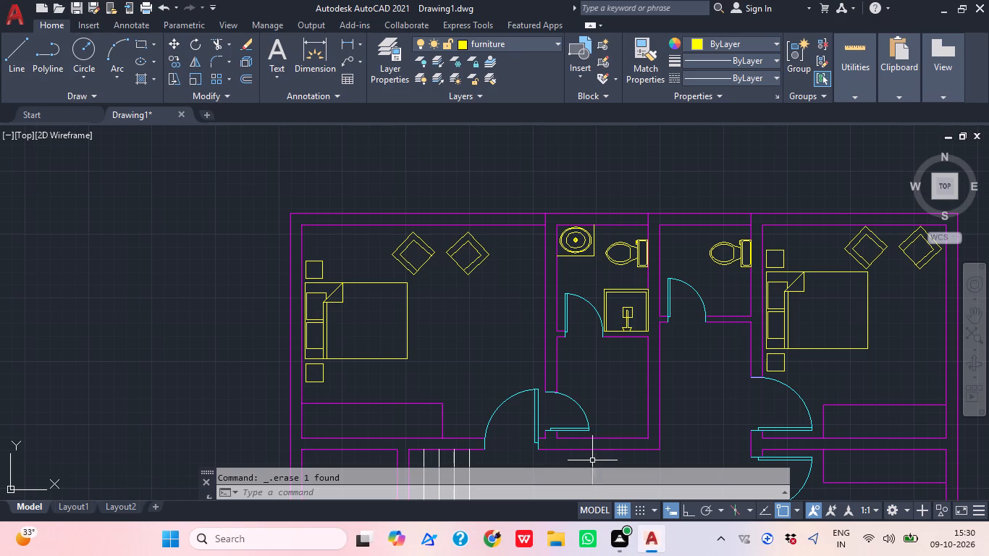
{"action": "middle_click_drag", "start_coordinate": [576, 403], "coordinate": [529, 395]}
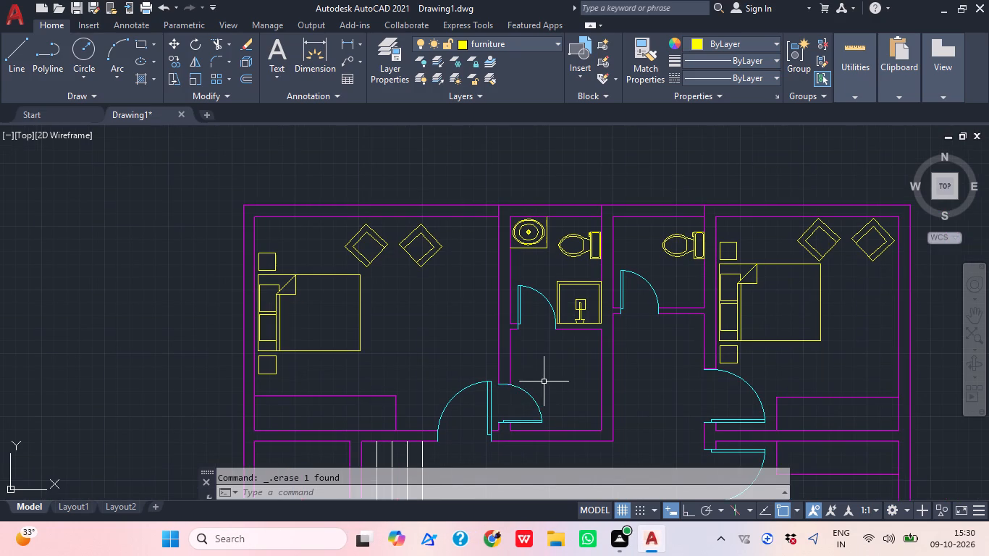
{"action": "middle_click_drag", "start_coordinate": [527, 368], "coordinate": [461, 349]}
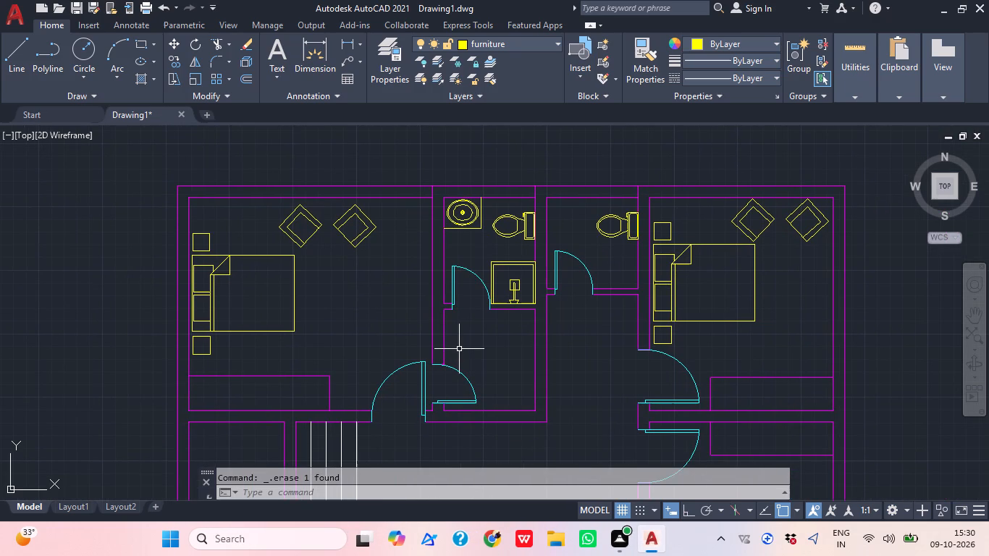
With Ortho on, draw a stepped line in the room below the shower: about 1'-4" down, 1'-8" across, 3'-8" down, 1'-8" back, down to the wall.
{"action": "type", "text": "l"}
{"action": "key", "text": "space"}
{"action": "scroll", "coordinate": [464, 337], "scroll_direction": "up", "scroll_amount": 4}
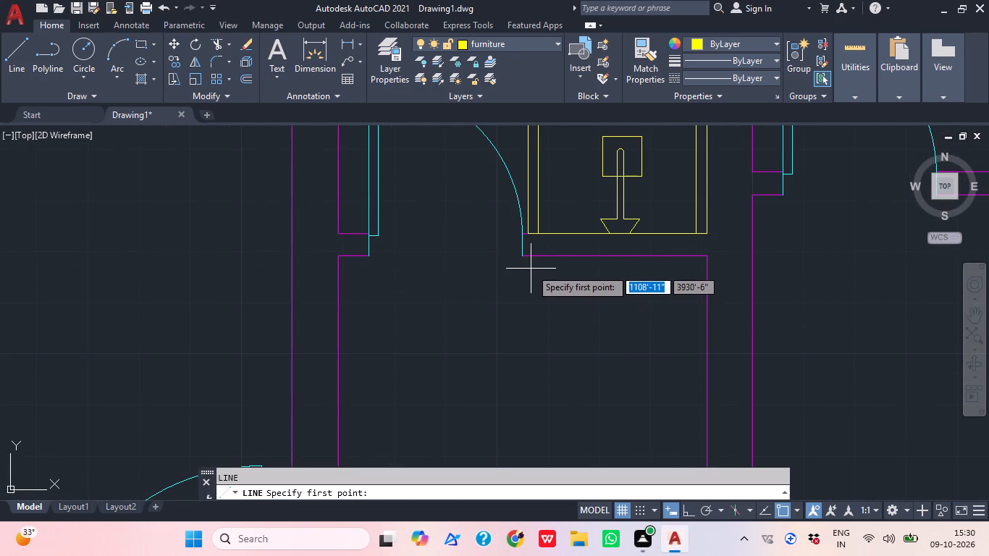
{"action": "left_click_drag", "start_coordinate": [521, 258], "coordinate": [519, 267]}
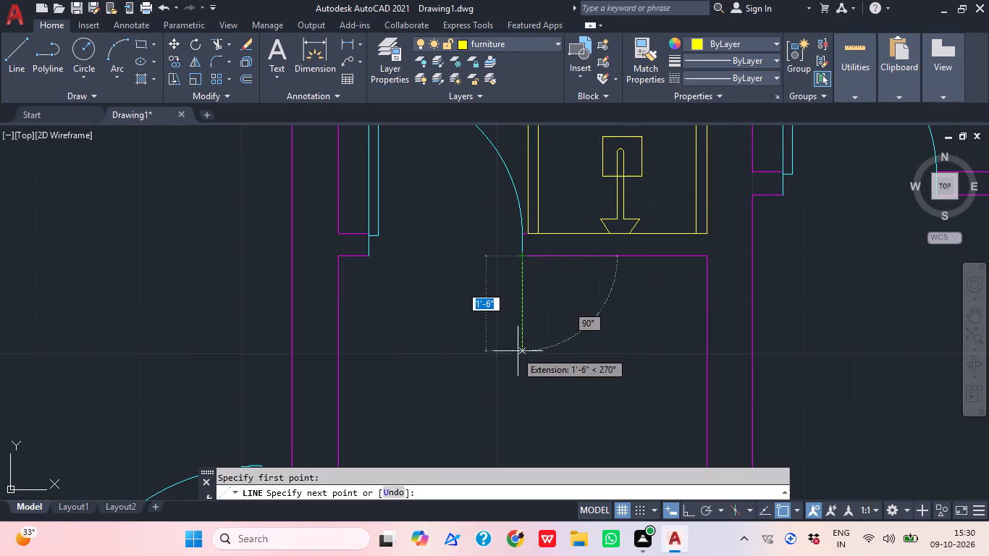
{"action": "left_click", "coordinate": [686, 505]}
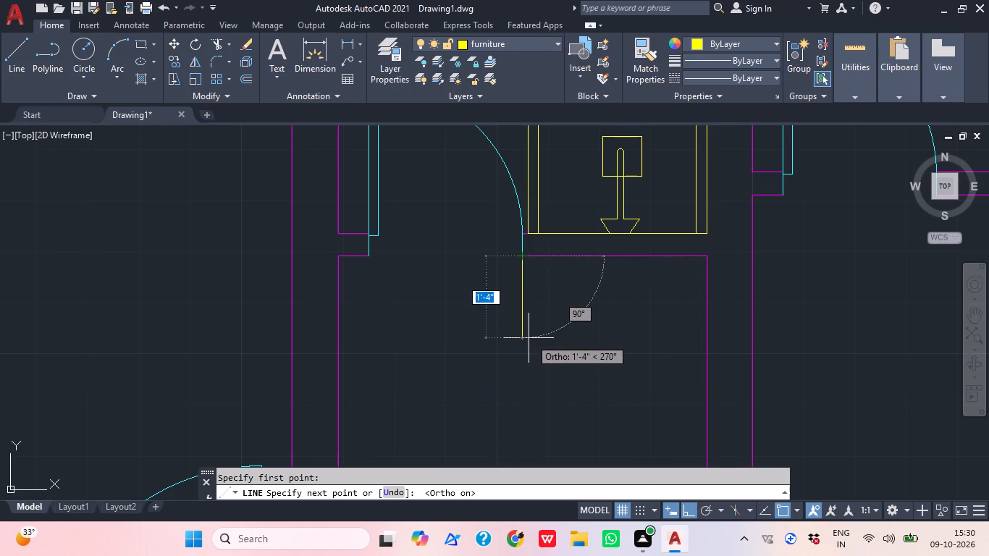
{"action": "left_click", "coordinate": [529, 338]}
{"action": "left_click", "coordinate": [626, 343]}
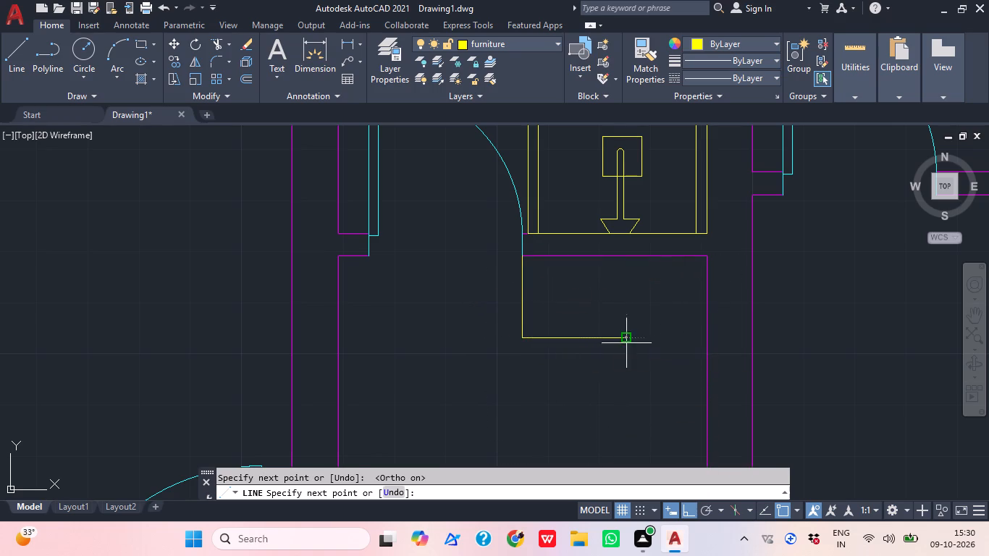
{"action": "middle_click_drag", "start_coordinate": [631, 337], "coordinate": [632, 166]}
{"action": "scroll", "coordinate": [632, 319], "scroll_direction": "down", "scroll_amount": 1}
{"action": "scroll", "coordinate": [632, 319], "scroll_direction": "up", "scroll_amount": 1}
{"action": "scroll", "coordinate": [632, 319], "scroll_direction": "down", "scroll_amount": 1}
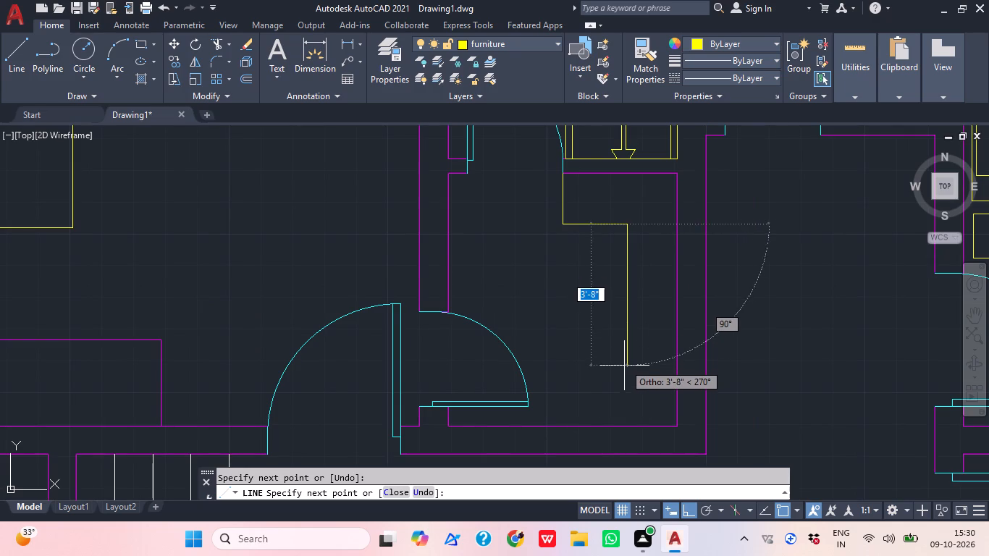
{"action": "left_click", "coordinate": [624, 362]}
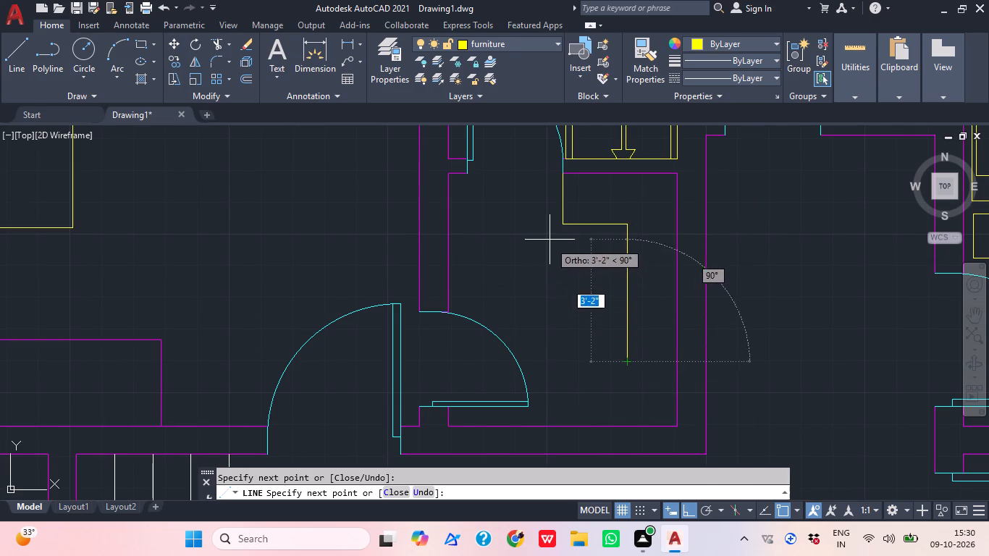
{"action": "left_click", "coordinate": [557, 407]}
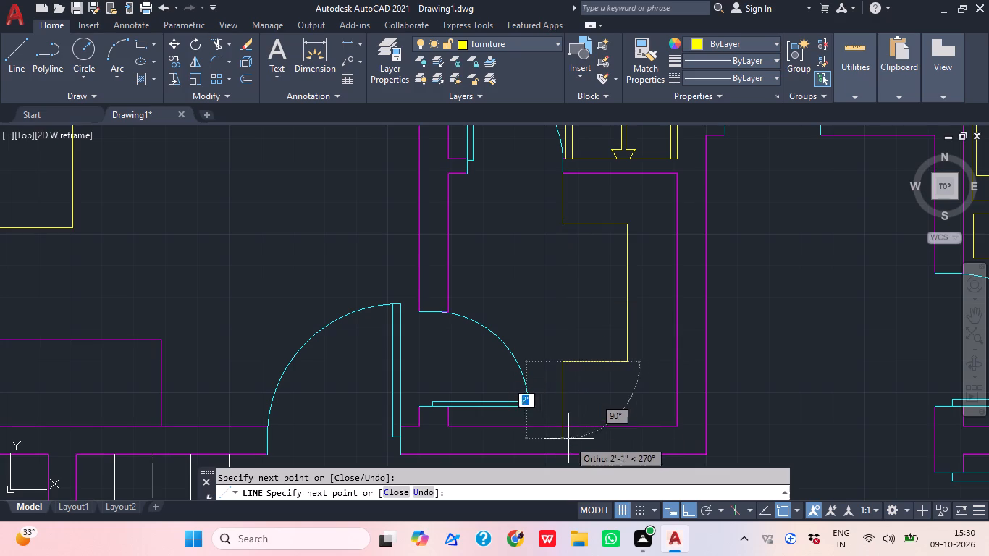
{"action": "left_click", "coordinate": [557, 422]}
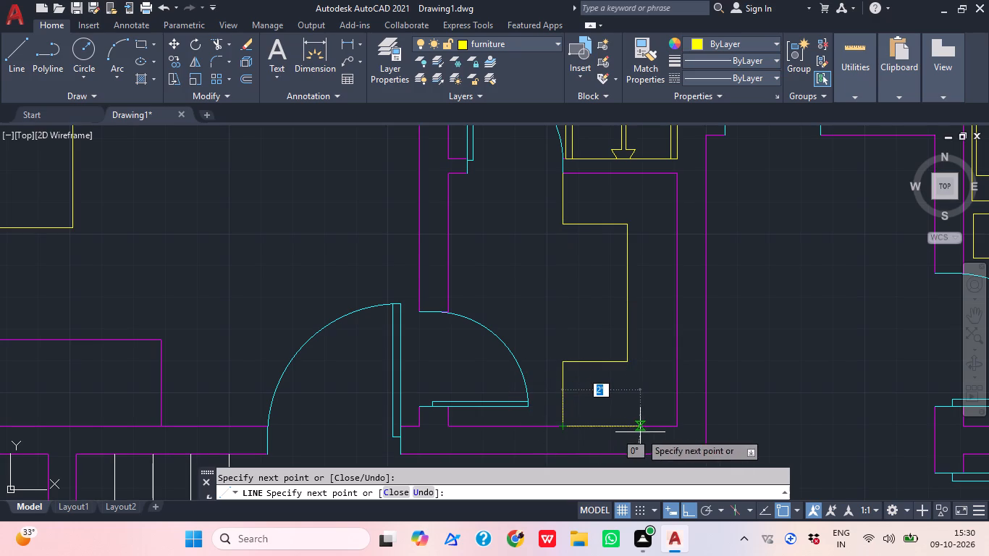
{"action": "key", "text": "Escape"}
Copy the bed, two bedside tables and two armchairs from the upper-right bedroom about 18'-8" down into the bedroom below it.
{"action": "scroll", "coordinate": [641, 349], "scroll_direction": "down", "scroll_amount": 1}
{"action": "middle_click_drag", "start_coordinate": [649, 359], "coordinate": [586, 356]}
{"action": "scroll", "coordinate": [586, 356], "scroll_direction": "down", "scroll_amount": 1}
{"action": "middle_click_drag", "start_coordinate": [595, 398], "coordinate": [486, 424]}
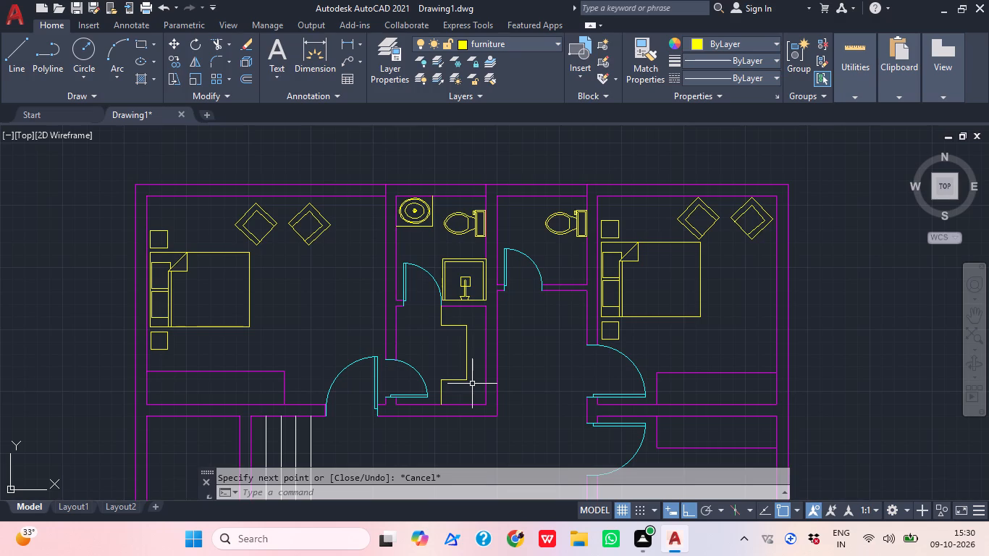
{"action": "middle_click_drag", "start_coordinate": [615, 355], "coordinate": [526, 356]}
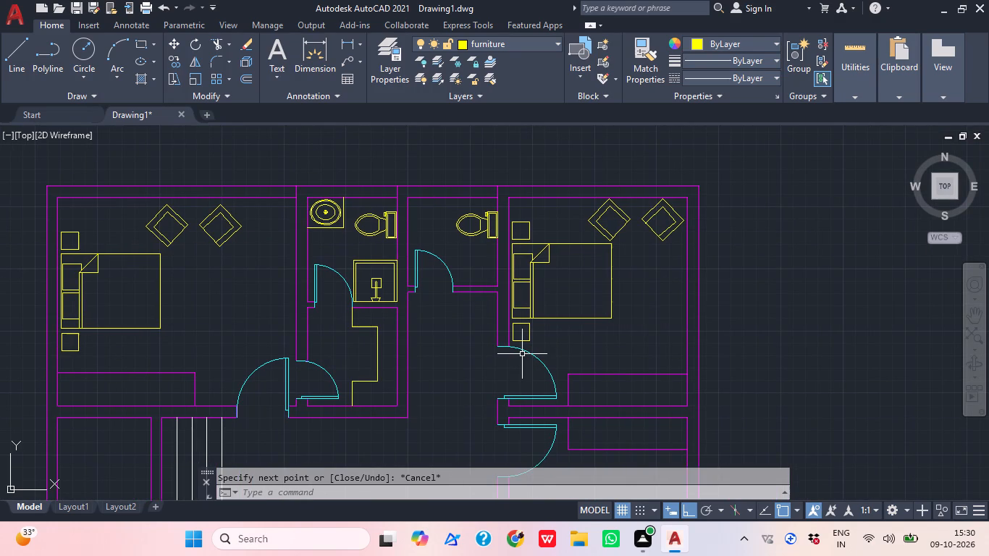
{"action": "middle_click_drag", "start_coordinate": [586, 366], "coordinate": [568, 319]}
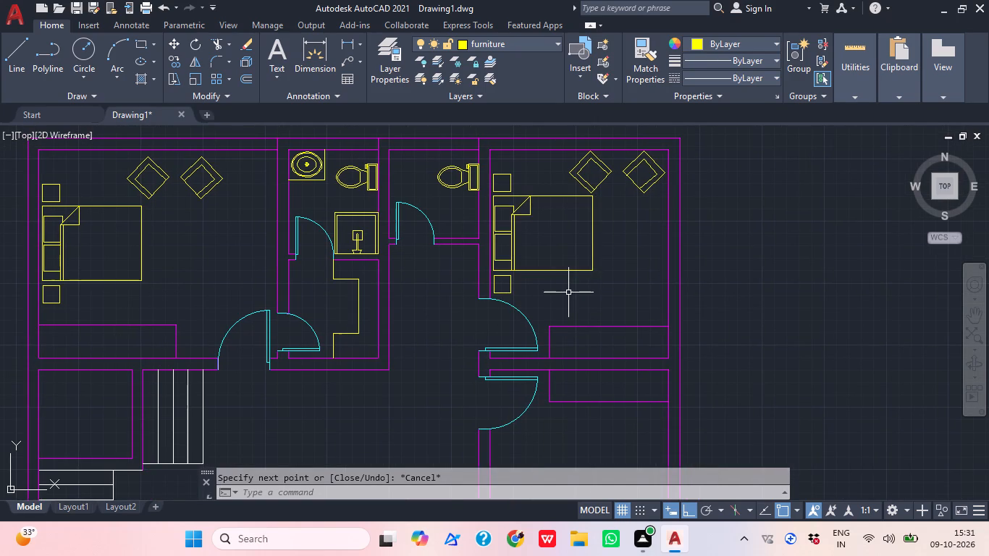
{"action": "left_click", "coordinate": [660, 288]}
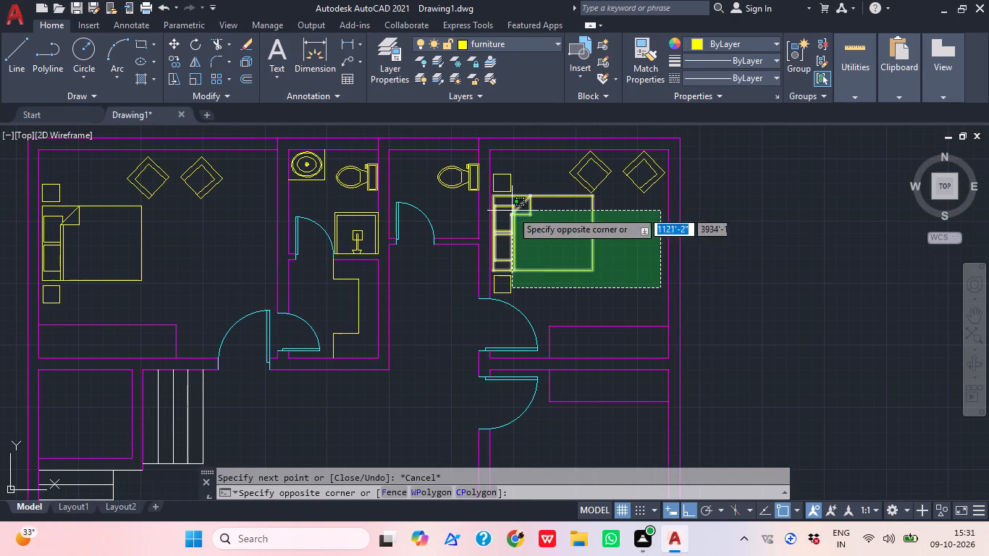
{"action": "left_click", "coordinate": [500, 158]}
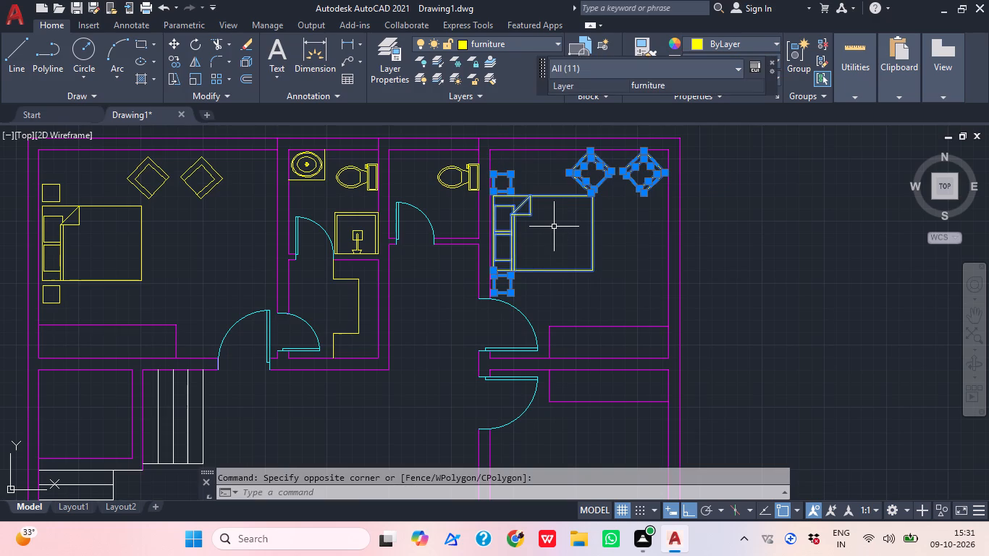
{"action": "key", "text": "c"}
{"action": "key", "text": "o"}
{"action": "key", "text": "space"}
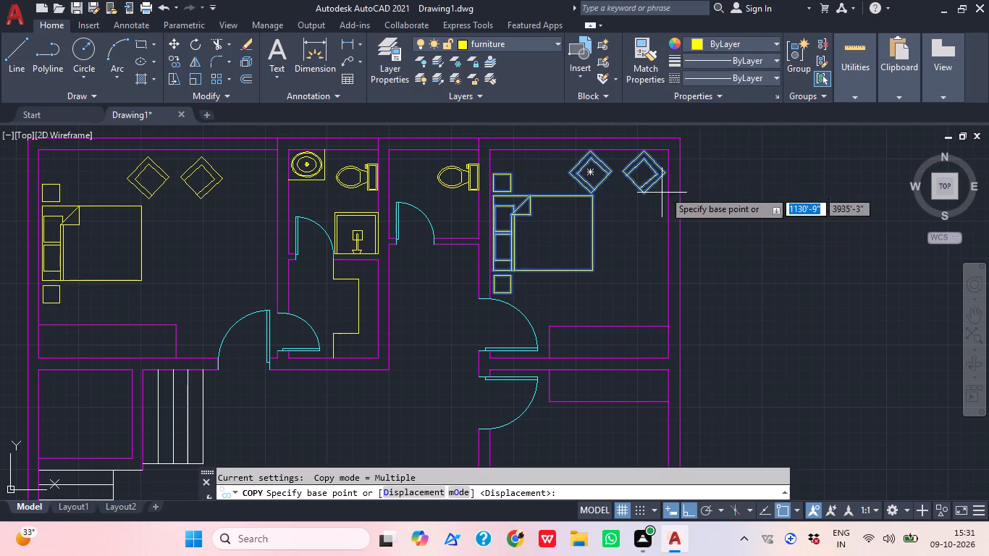
{"action": "left_click", "coordinate": [671, 151]}
{"action": "middle_click_drag", "start_coordinate": [698, 380], "coordinate": [707, 311]}
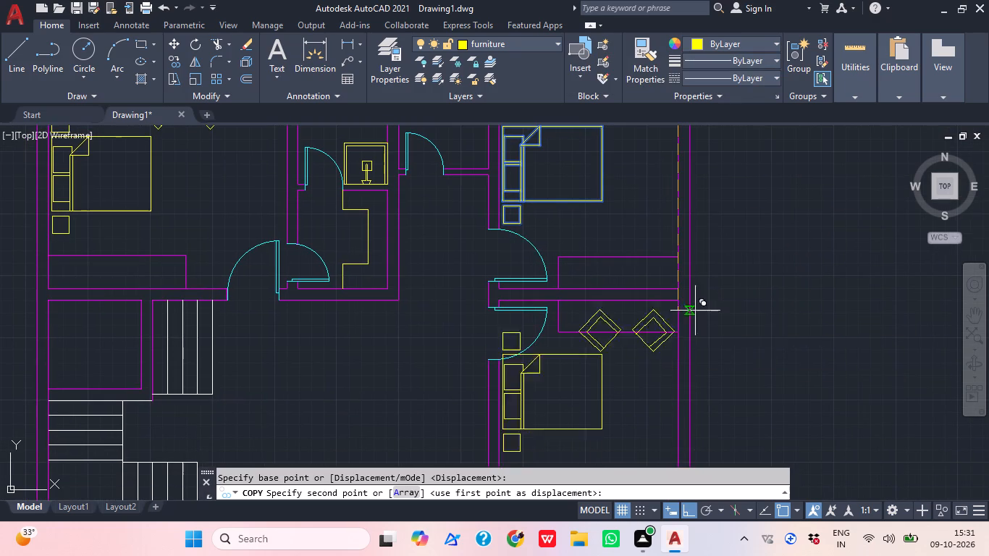
{"action": "middle_click_drag", "start_coordinate": [679, 336], "coordinate": [681, 310]}
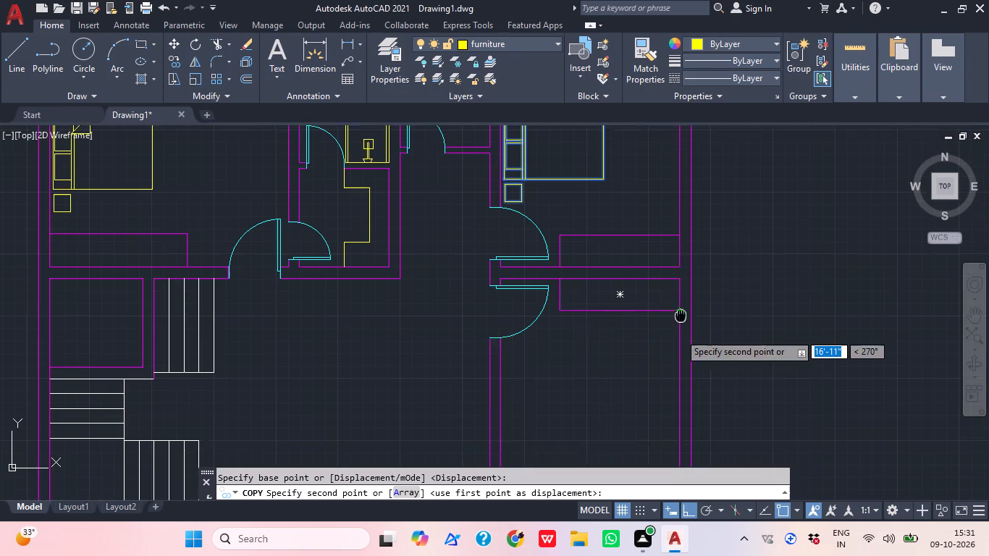
{"action": "middle_click_drag", "start_coordinate": [681, 310], "coordinate": [685, 266]}
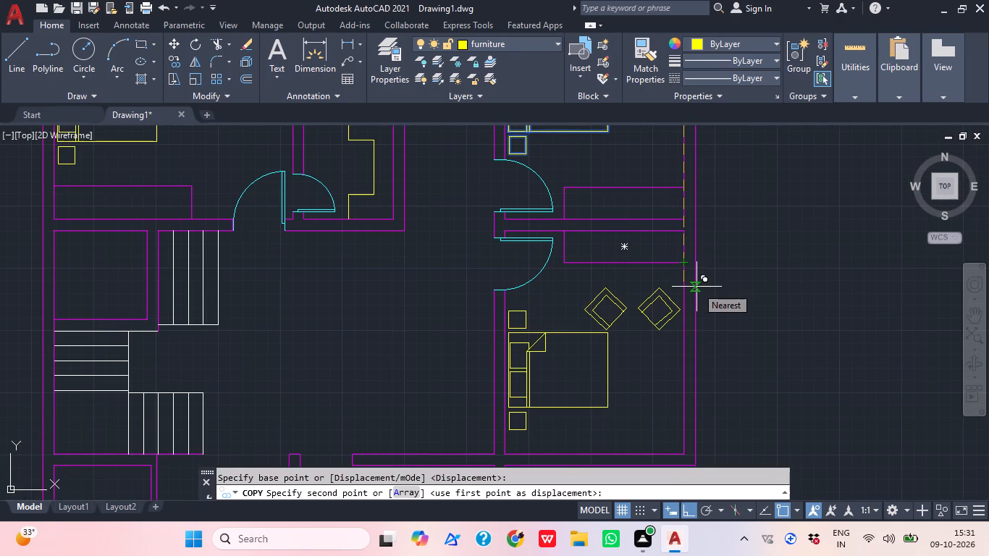
{"action": "left_click", "coordinate": [699, 289]}
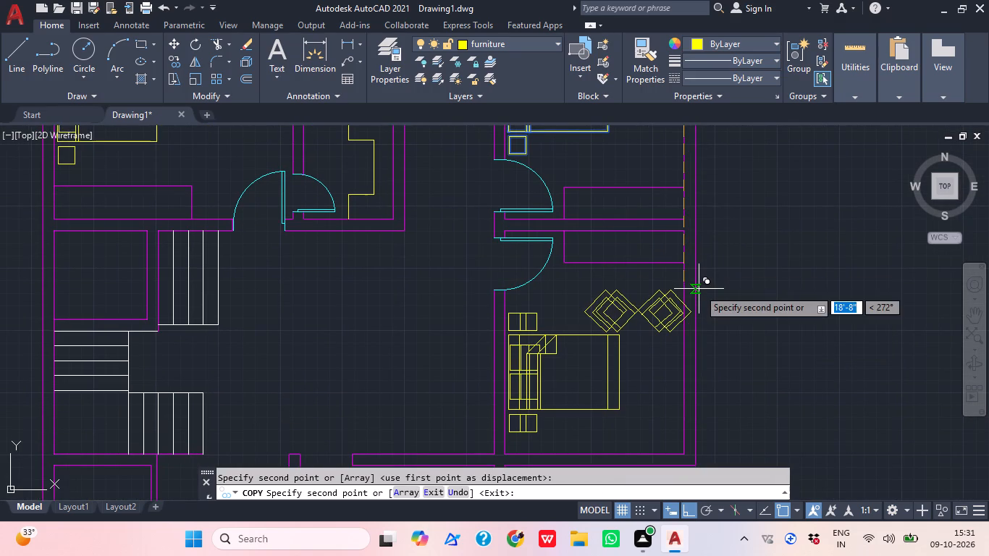
{"action": "key", "text": "Escape"}
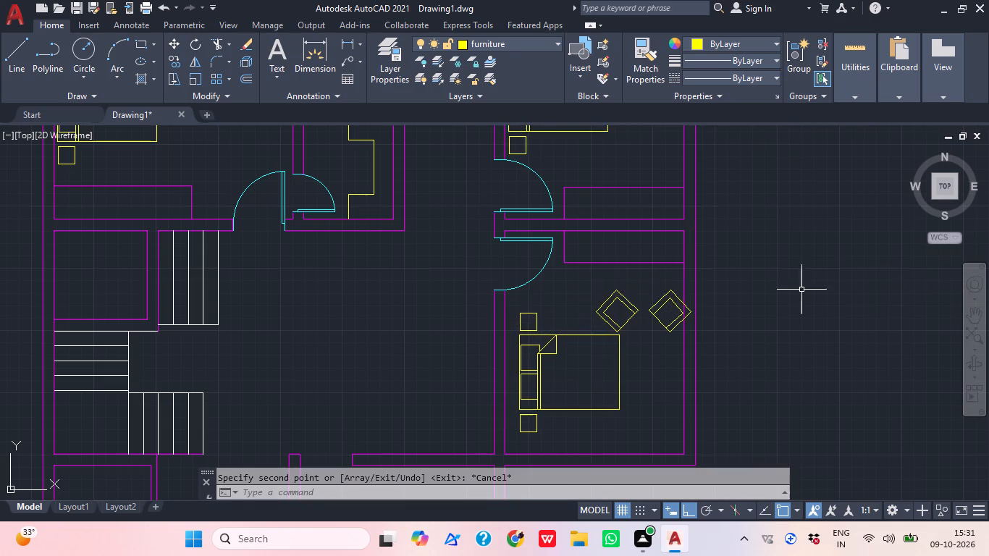
Delete the two copied armchairs, including their leftover line pieces, from the bedroom below.
{"action": "scroll", "coordinate": [669, 306], "scroll_direction": "up", "scroll_amount": 2}
{"action": "left_click_drag", "start_coordinate": [649, 315], "coordinate": [614, 315]}
{"action": "left_click", "coordinate": [472, 320]}
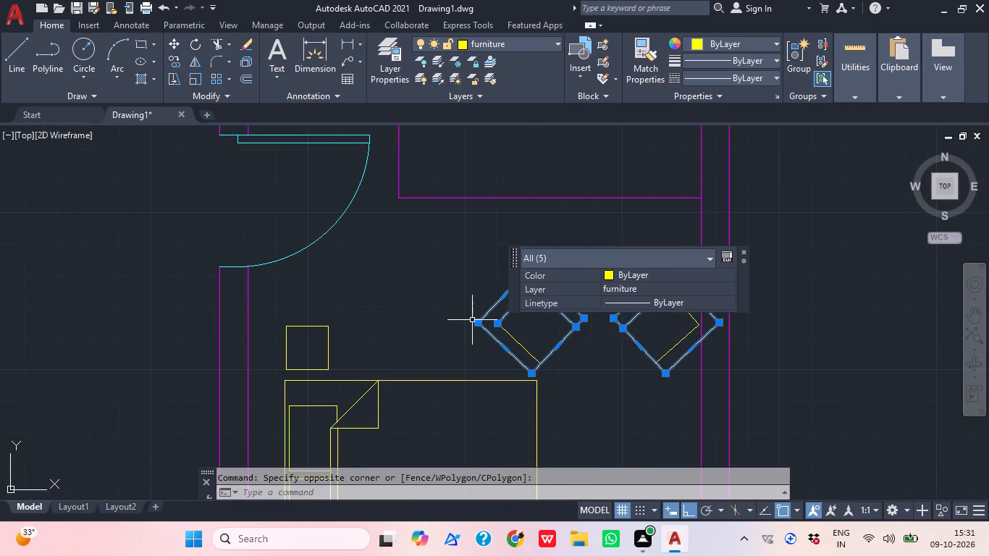
{"action": "key", "text": "Delete"}
{"action": "left_click", "coordinate": [673, 364]}
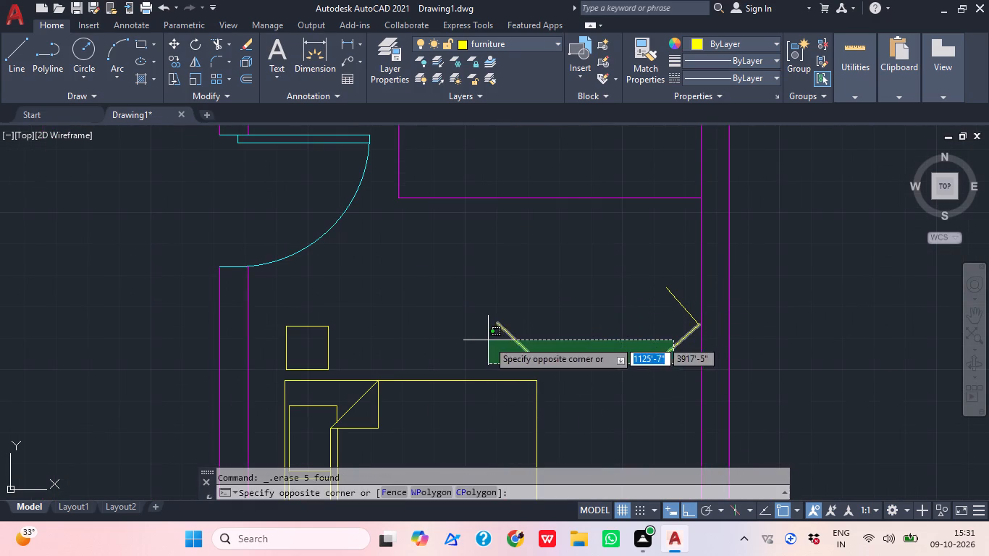
{"action": "left_click", "coordinate": [489, 340]}
{"action": "key", "text": "Delete"}
{"action": "left_click", "coordinate": [694, 310]}
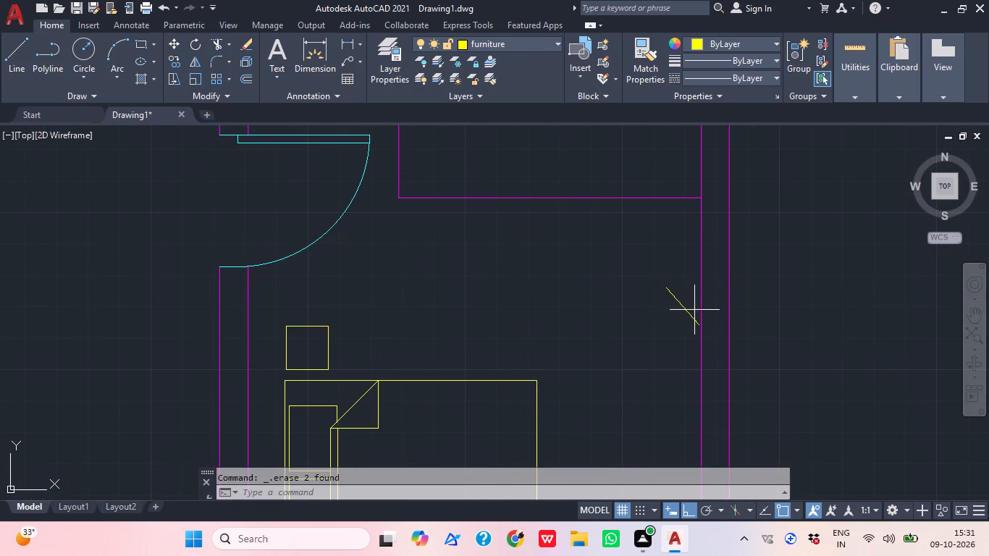
{"action": "left_click", "coordinate": [668, 315]}
{"action": "key", "text": "Delete"}
Move the bed and both bedside tables in the lower-right bedroom horizontally closer to the west wall.
{"action": "middle_click_drag", "start_coordinate": [621, 337], "coordinate": [717, 262]}
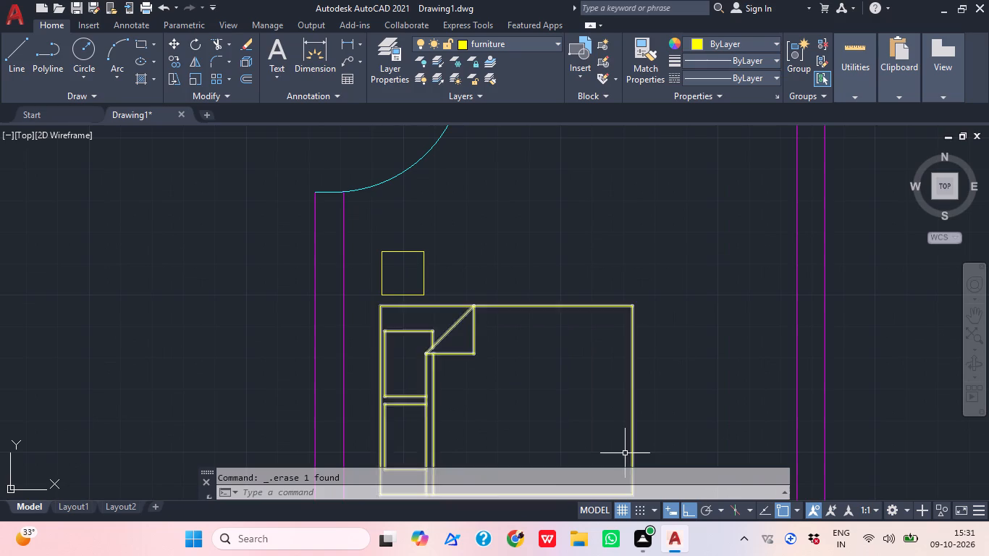
{"action": "left_click", "coordinate": [623, 463]}
{"action": "left_click", "coordinate": [354, 296]}
{"action": "middle_click_drag", "start_coordinate": [390, 303], "coordinate": [405, 276]}
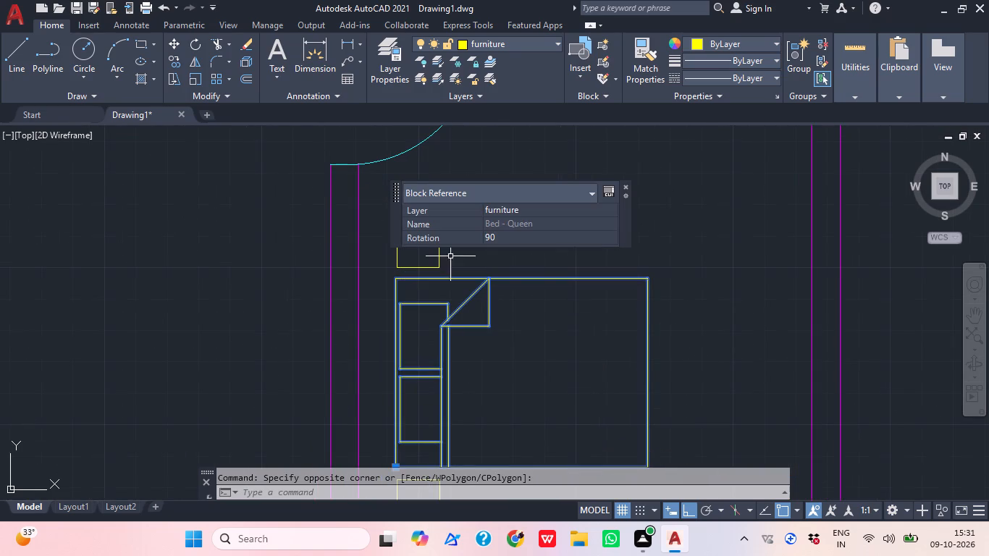
{"action": "left_click_drag", "start_coordinate": [513, 231], "coordinate": [492, 237]}
{"action": "left_click", "coordinate": [493, 333]}
{"action": "key", "text": "Escape"}
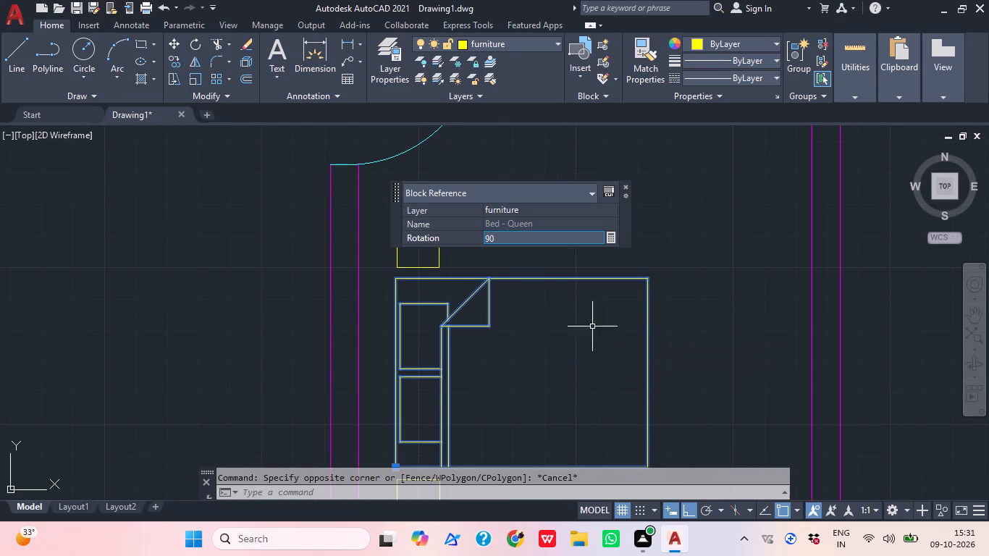
{"action": "scroll", "coordinate": [639, 339], "scroll_direction": "up", "scroll_amount": 1}
{"action": "scroll", "coordinate": [639, 339], "scroll_direction": "down", "scroll_amount": 2}
{"action": "left_click", "coordinate": [655, 420]}
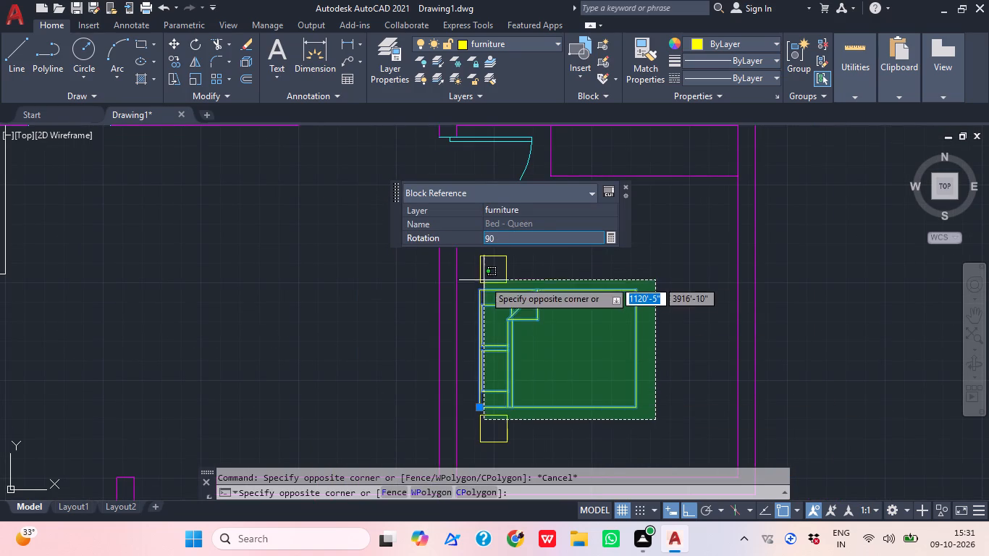
{"action": "left_click", "coordinate": [487, 280]}
{"action": "type", "text": "m"}
{"action": "key", "text": "space"}
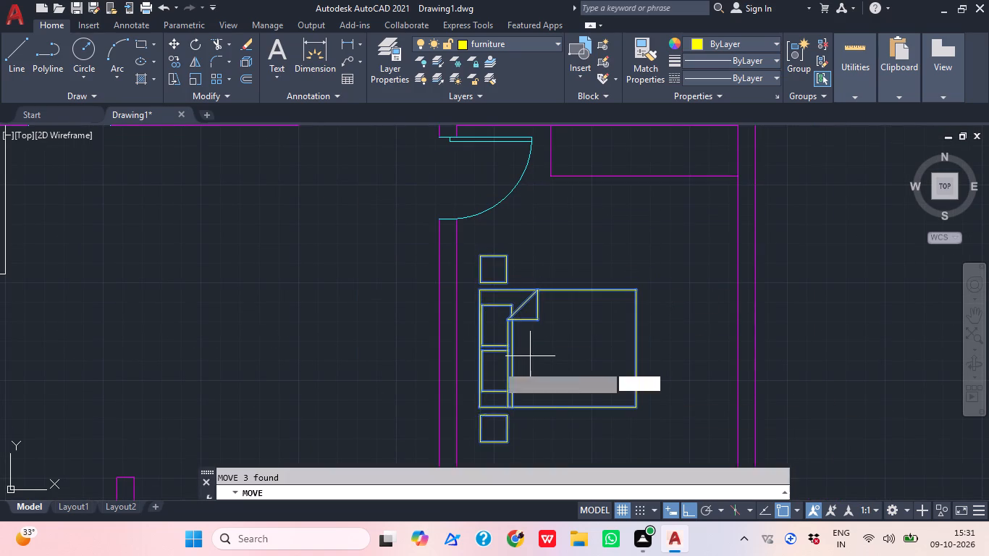
{"action": "scroll", "coordinate": [351, 397], "scroll_direction": "up", "scroll_amount": 2}
{"action": "left_click", "coordinate": [673, 297]}
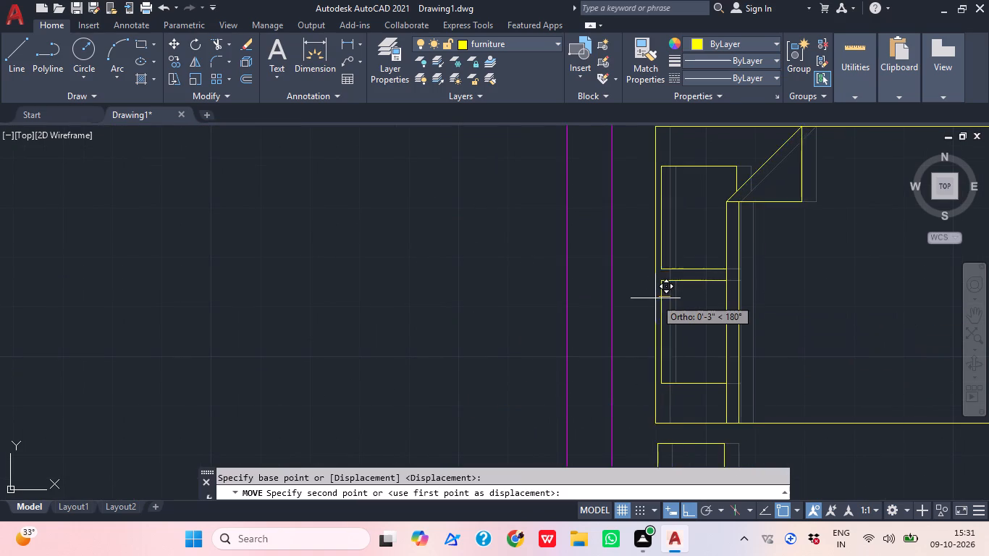
{"action": "left_click", "coordinate": [634, 300]}
{"action": "scroll", "coordinate": [691, 302], "scroll_direction": "down", "scroll_amount": 6}
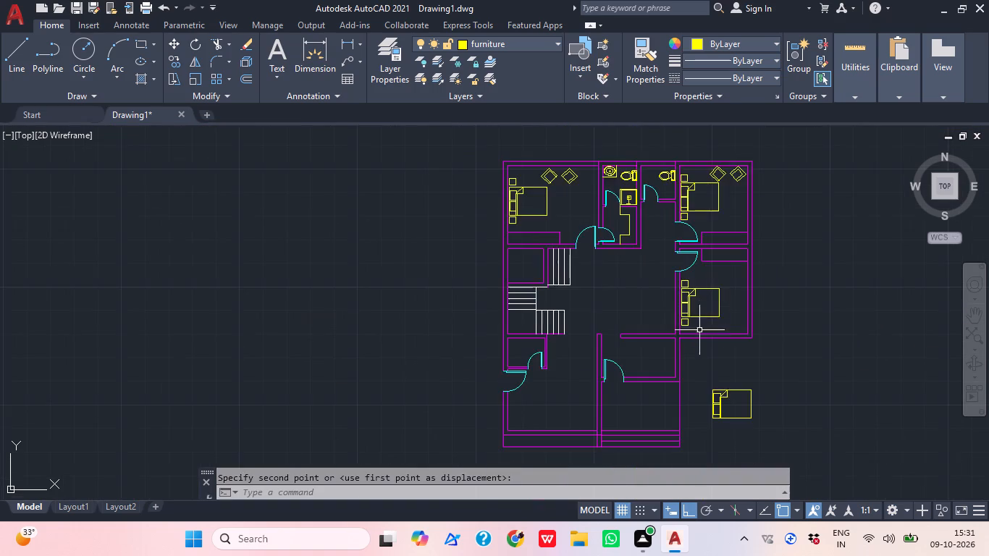
Delete the stray bed lying outside the floor plan, below the lower-right bedroom.
{"action": "middle_click_drag", "start_coordinate": [660, 347], "coordinate": [616, 353]}
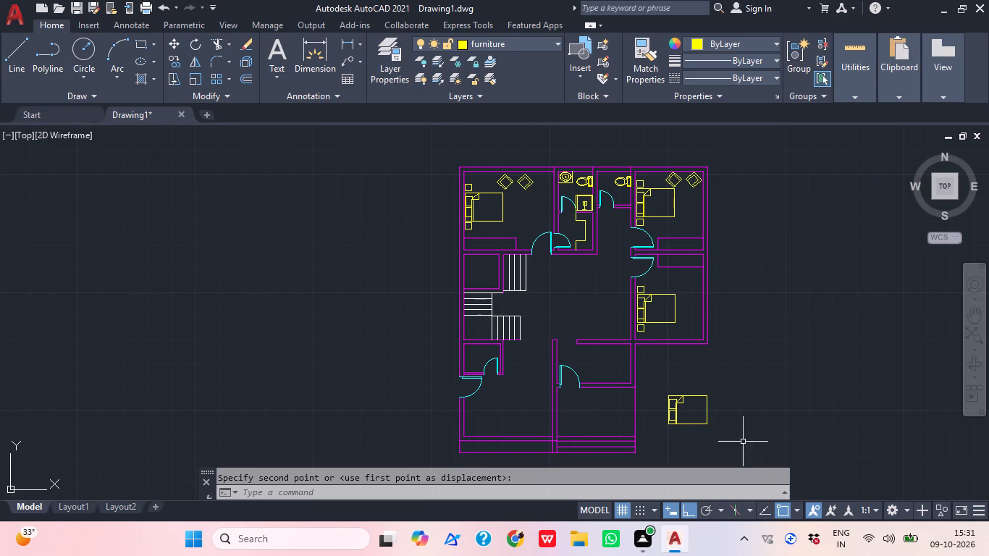
{"action": "left_click", "coordinate": [743, 442]}
{"action": "left_click", "coordinate": [671, 364]}
{"action": "key", "text": "Delete"}
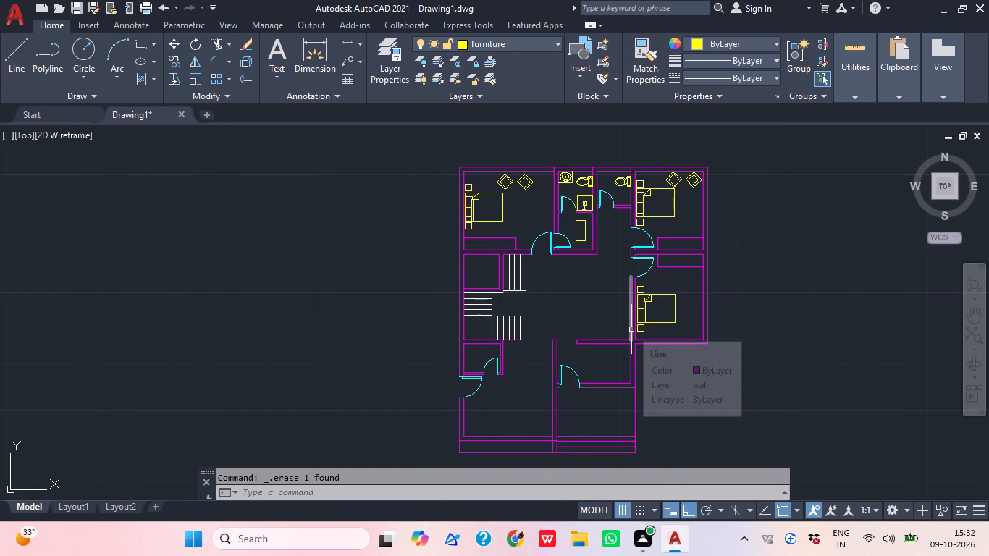
Copy the armchair nearest the bed in the upper-left bedroom straight across into the empty area east of the house.
{"action": "middle_click_drag", "start_coordinate": [510, 382], "coordinate": [424, 356]}
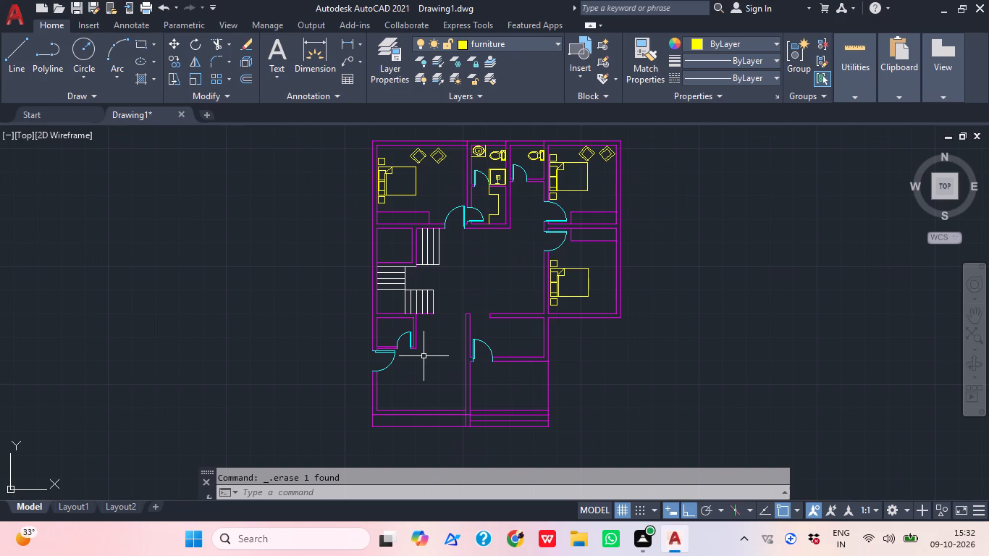
{"action": "middle_click_drag", "start_coordinate": [499, 257], "coordinate": [479, 343]}
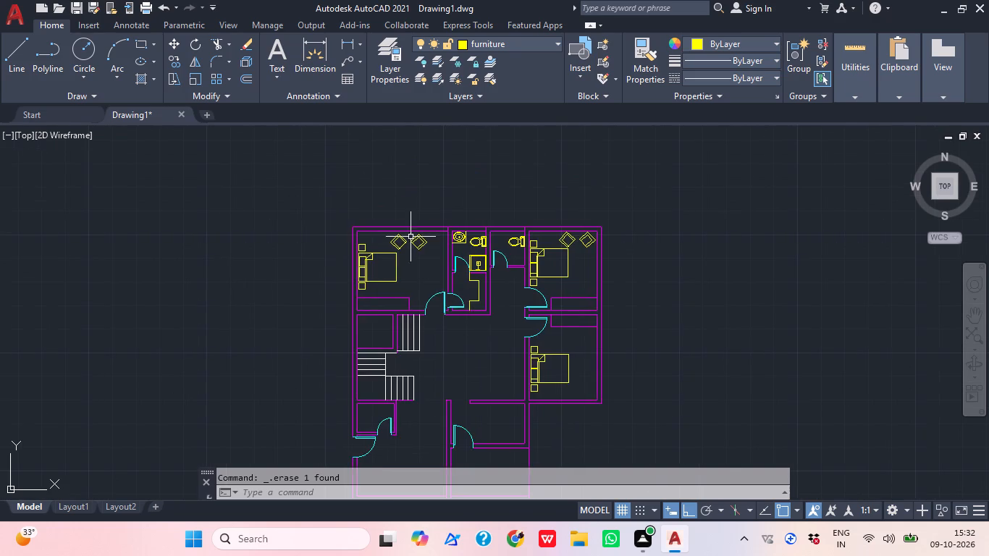
{"action": "scroll", "coordinate": [421, 223], "scroll_direction": "up", "scroll_amount": 4}
{"action": "left_click", "coordinate": [329, 327]}
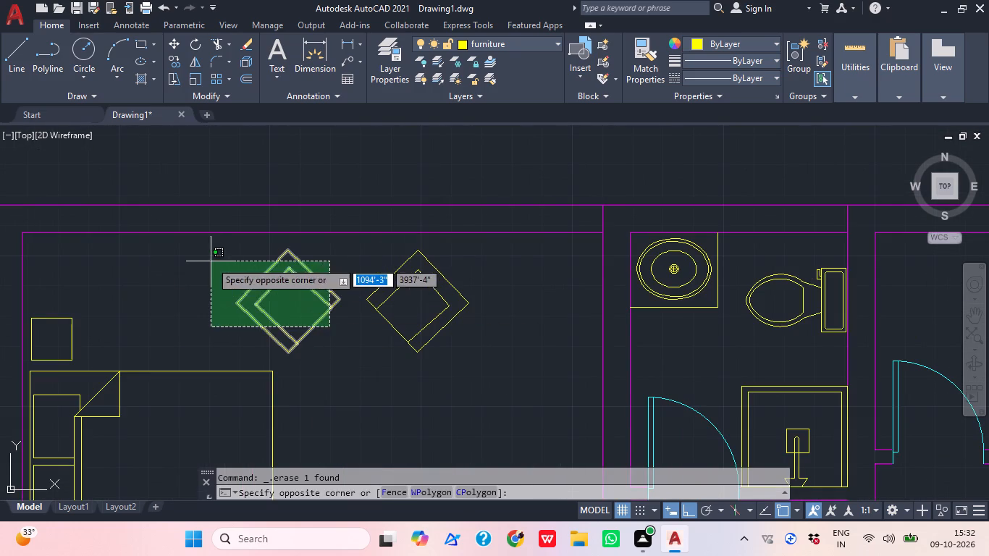
{"action": "left_click", "coordinate": [211, 261]}
{"action": "type", "text": "co"}
{"action": "key", "text": "space"}
{"action": "left_click", "coordinate": [311, 329]}
{"action": "scroll", "coordinate": [374, 305], "scroll_direction": "down", "scroll_amount": 4}
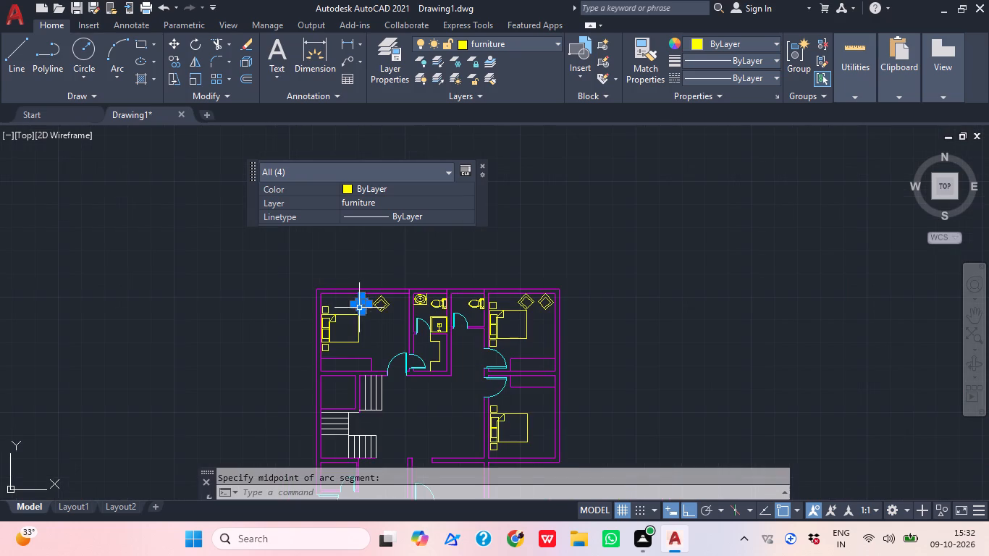
{"action": "scroll", "coordinate": [390, 288], "scroll_direction": "up", "scroll_amount": 3}
{"action": "scroll", "coordinate": [392, 288], "scroll_direction": "down", "scroll_amount": 1}
{"action": "scroll", "coordinate": [392, 288], "scroll_direction": "up", "scroll_amount": 1}
{"action": "scroll", "coordinate": [334, 373], "scroll_direction": "up", "scroll_amount": 1}
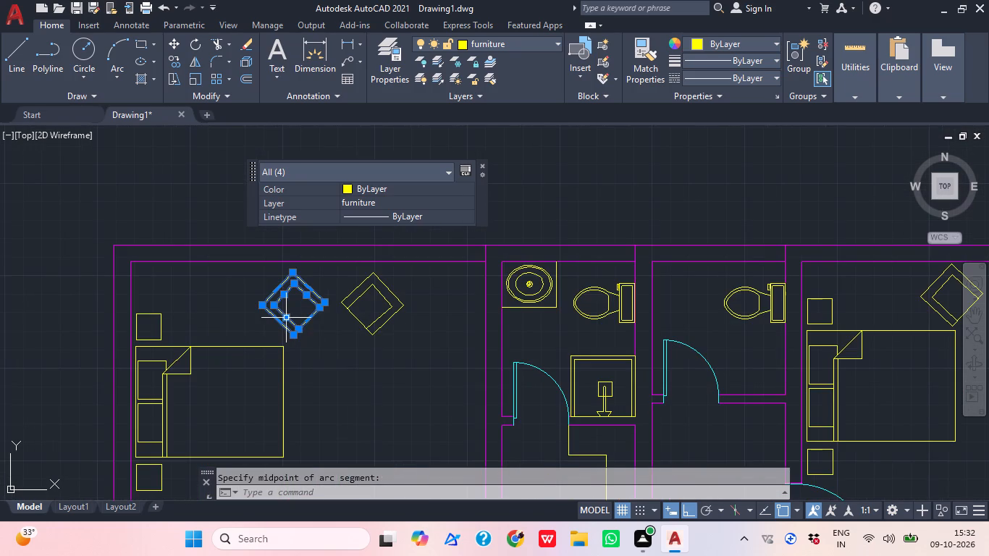
{"action": "left_click", "coordinate": [288, 316]}
{"action": "key", "text": "Escape"}
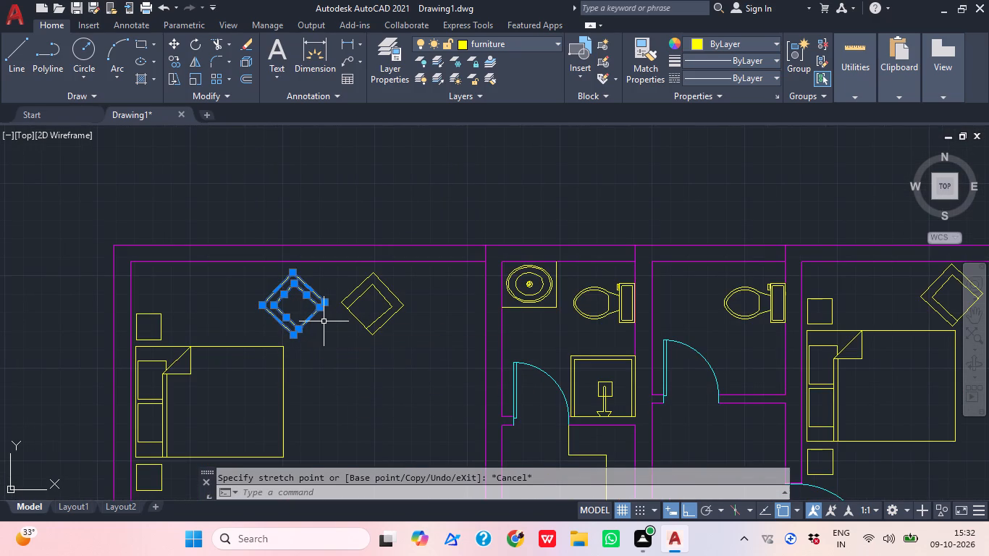
{"action": "key", "text": "c"}
{"action": "type", "text": "o"}
{"action": "key", "text": "space"}
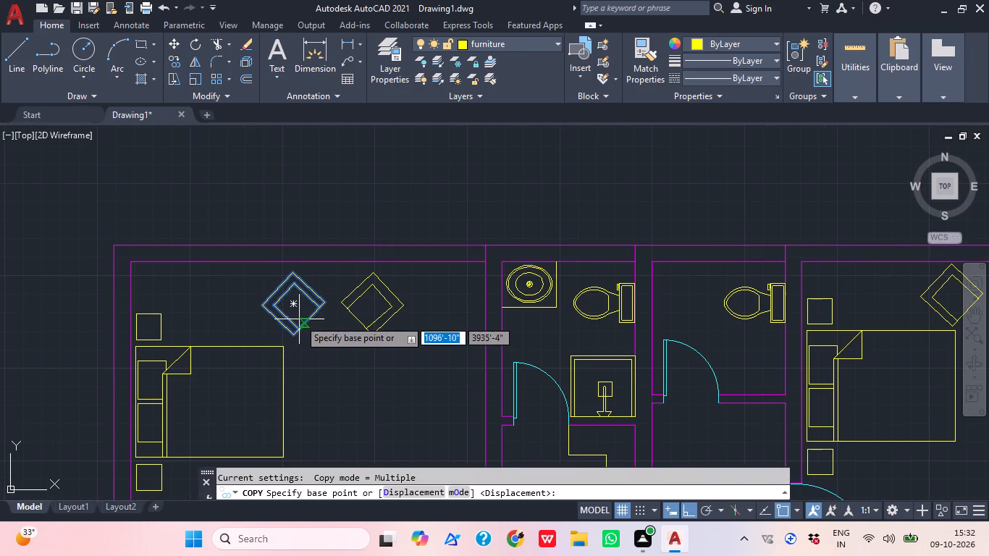
{"action": "left_click", "coordinate": [299, 319]}
{"action": "scroll", "coordinate": [394, 279], "scroll_direction": "down", "scroll_amount": 1}
{"action": "scroll", "coordinate": [394, 279], "scroll_direction": "up", "scroll_amount": 1}
{"action": "scroll", "coordinate": [394, 285], "scroll_direction": "down", "scroll_amount": 1}
{"action": "middle_click_drag", "start_coordinate": [515, 372], "coordinate": [312, 207]}
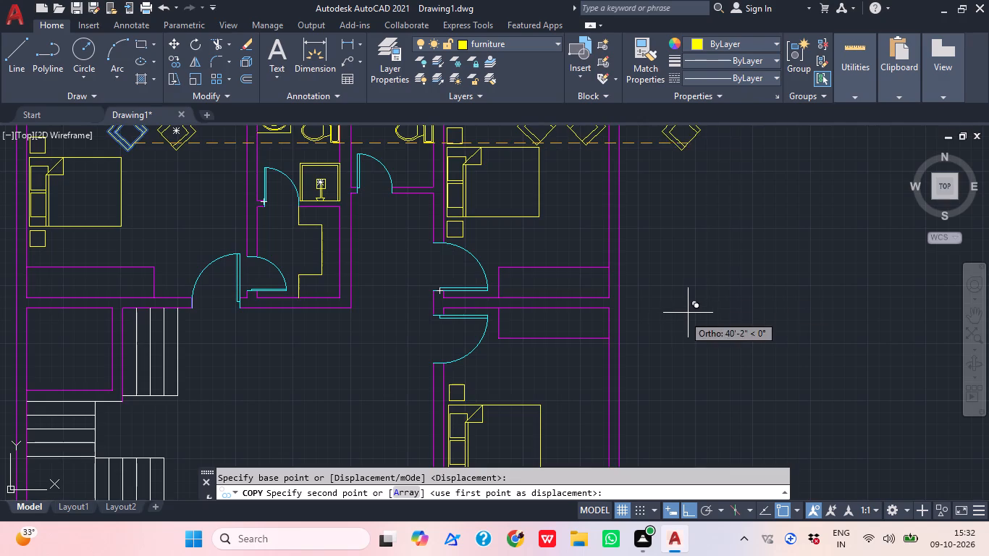
{"action": "middle_click_drag", "start_coordinate": [696, 332], "coordinate": [648, 487]}
{"action": "left_click", "coordinate": [732, 436]}
{"action": "key", "text": "Escape"}
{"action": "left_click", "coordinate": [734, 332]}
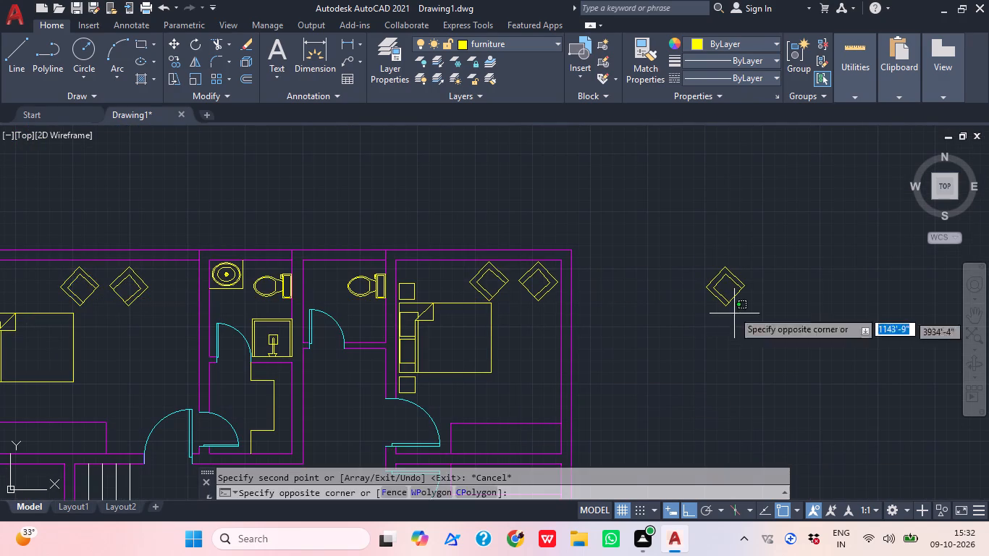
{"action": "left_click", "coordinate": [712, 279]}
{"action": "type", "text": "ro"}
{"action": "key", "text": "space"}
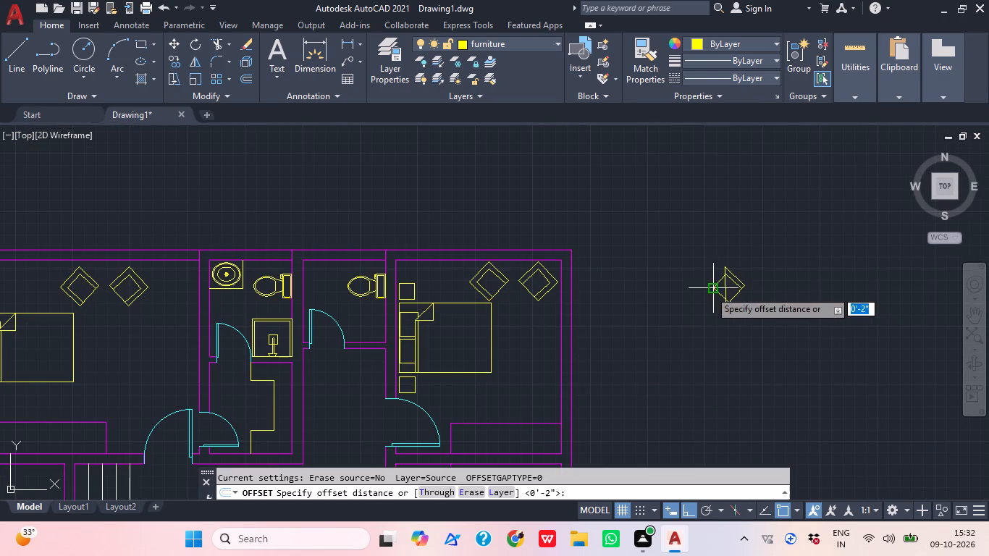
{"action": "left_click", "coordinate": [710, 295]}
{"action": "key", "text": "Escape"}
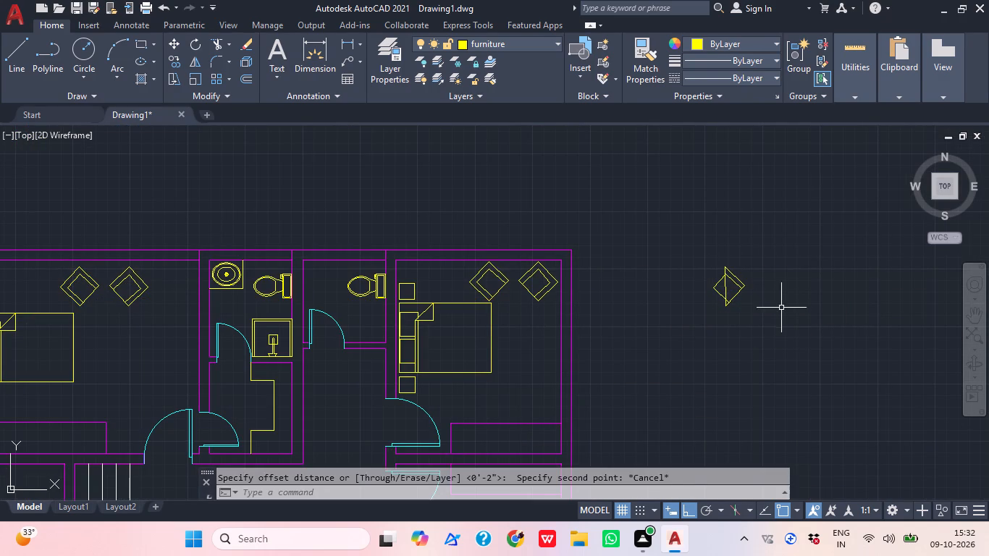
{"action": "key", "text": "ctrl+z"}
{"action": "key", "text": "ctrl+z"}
With Ortho off, rotate the copied armchair outside the house about 314° around its bottom corner so it sits square.
{"action": "left_click", "coordinate": [766, 313]}
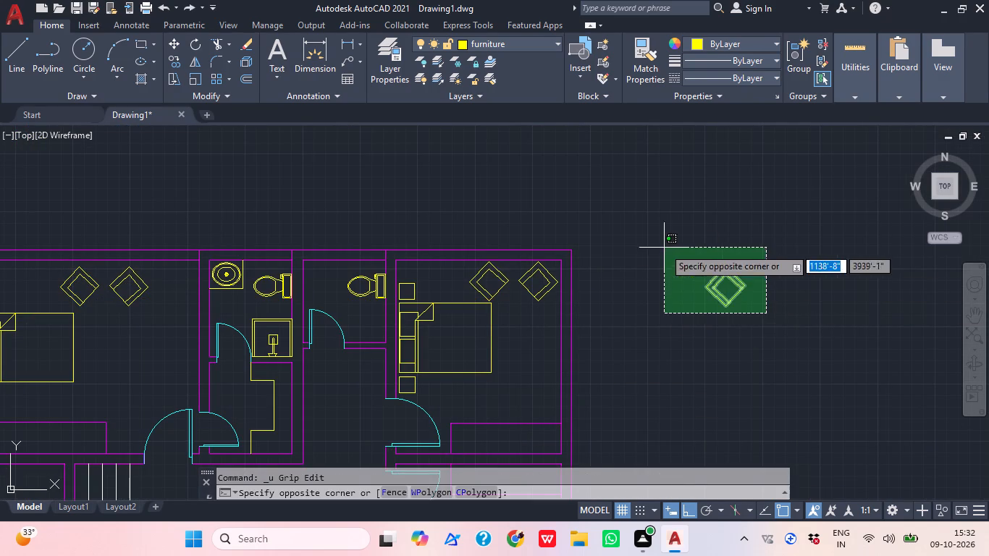
{"action": "left_click", "coordinate": [664, 248]}
{"action": "key", "text": "r"}
{"action": "key", "text": "o"}
{"action": "key", "text": "space"}
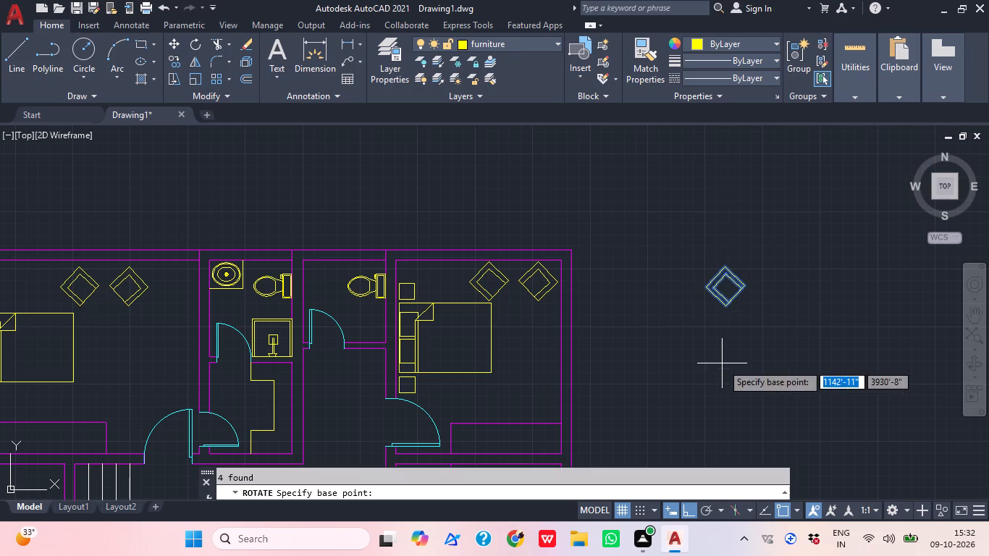
{"action": "left_click", "coordinate": [725, 305]}
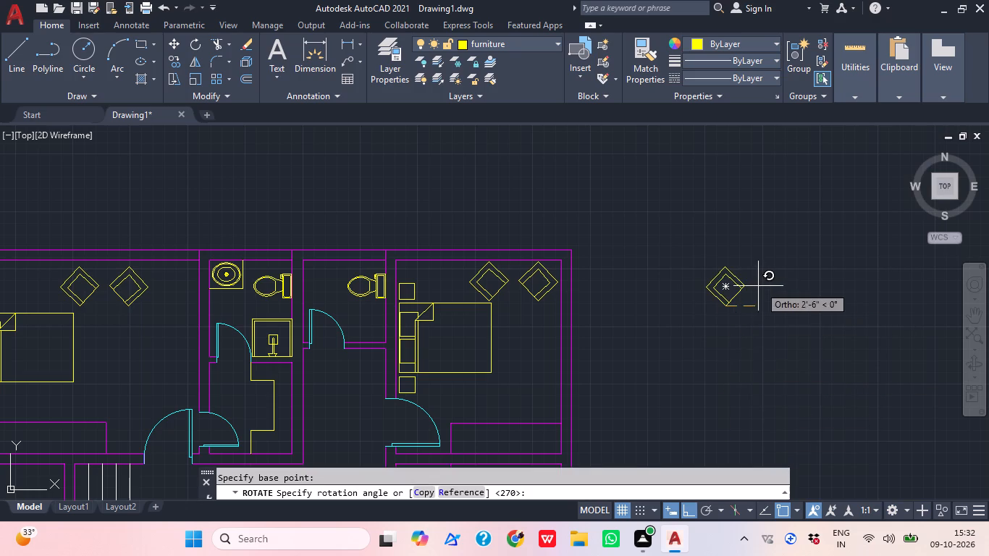
{"action": "left_click", "coordinate": [687, 511]}
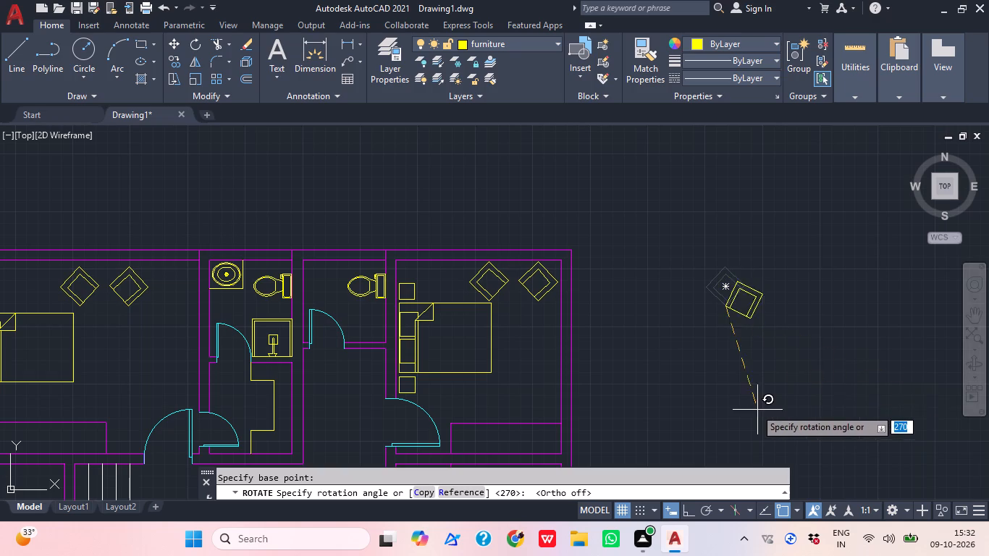
{"action": "scroll", "coordinate": [687, 266], "scroll_direction": "up", "scroll_amount": 1}
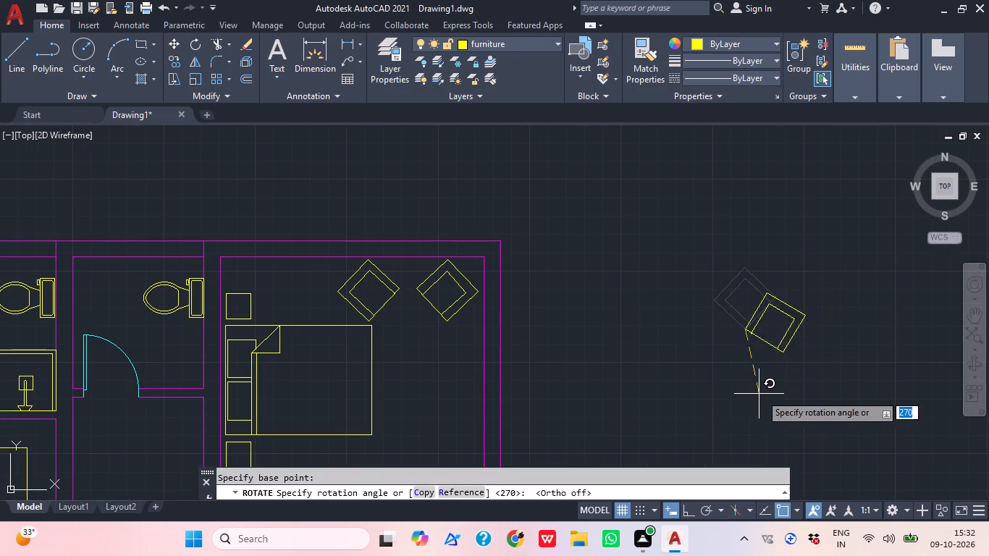
{"action": "left_click", "coordinate": [799, 385]}
{"action": "scroll", "coordinate": [819, 377], "scroll_direction": "down", "scroll_amount": 1}
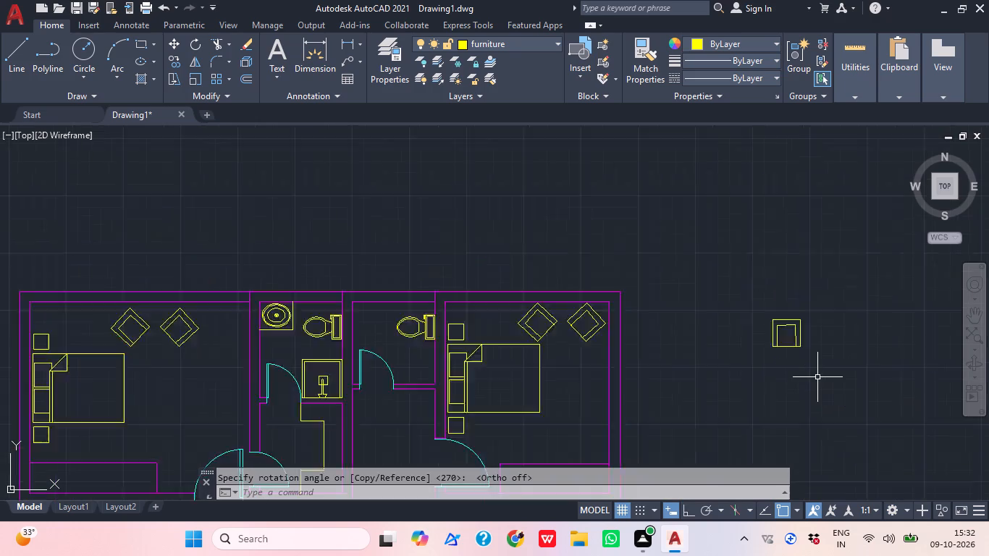
With Ortho on, rotate the squared armchair 180° about the midpoint of its bottom edge.
{"action": "scroll", "coordinate": [817, 377], "scroll_direction": "up", "scroll_amount": 1}
{"action": "middle_click_drag", "start_coordinate": [809, 387], "coordinate": [765, 401]}
{"action": "left_click_drag", "start_coordinate": [774, 366], "coordinate": [757, 358]}
{"action": "left_click", "coordinate": [656, 292]}
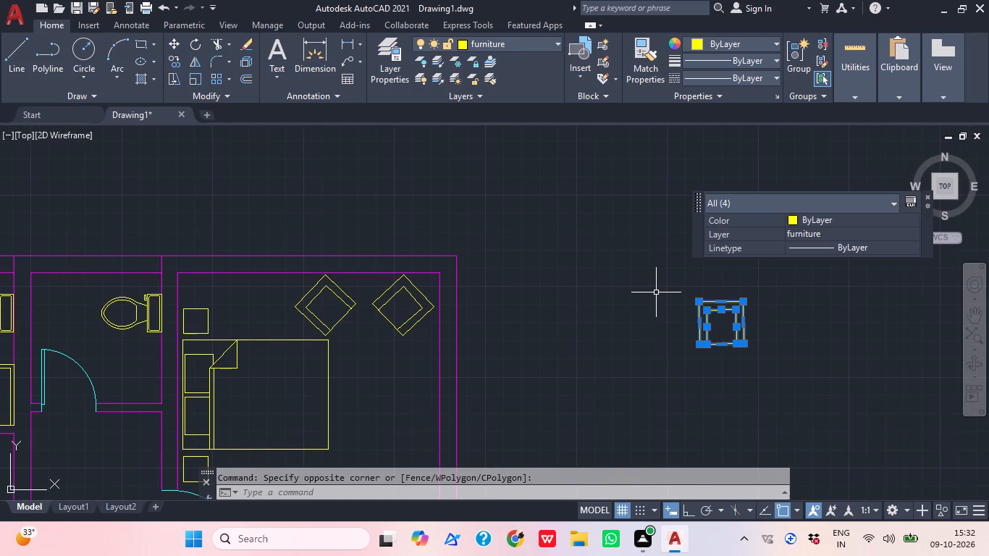
{"action": "type", "text": "ro"}
{"action": "key", "text": "space"}
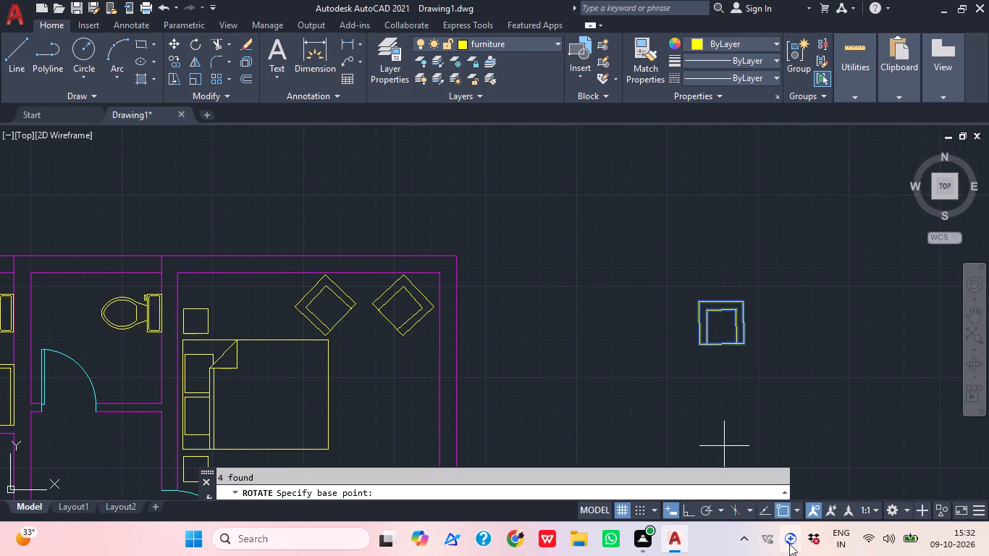
{"action": "left_click", "coordinate": [690, 508]}
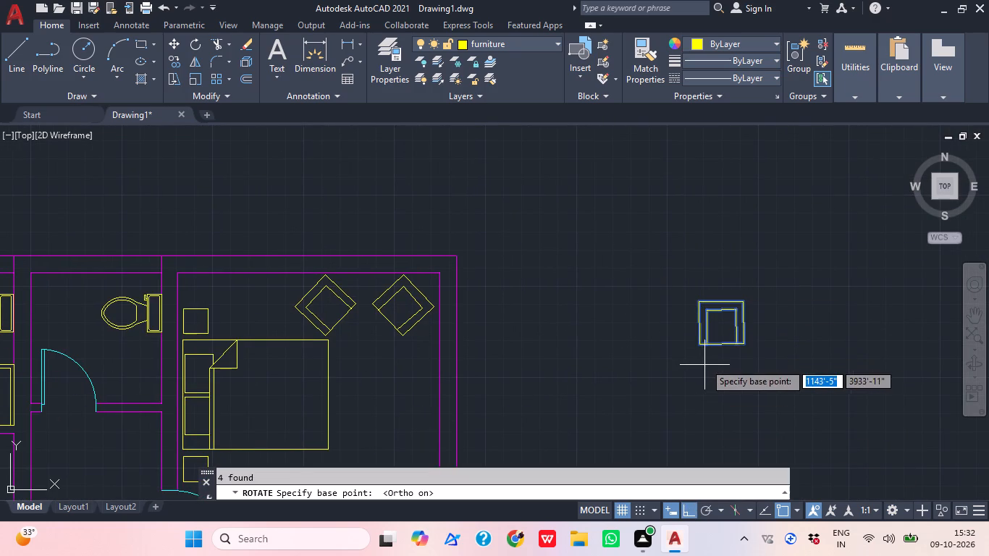
{"action": "left_click_drag", "start_coordinate": [725, 351], "coordinate": [726, 359]}
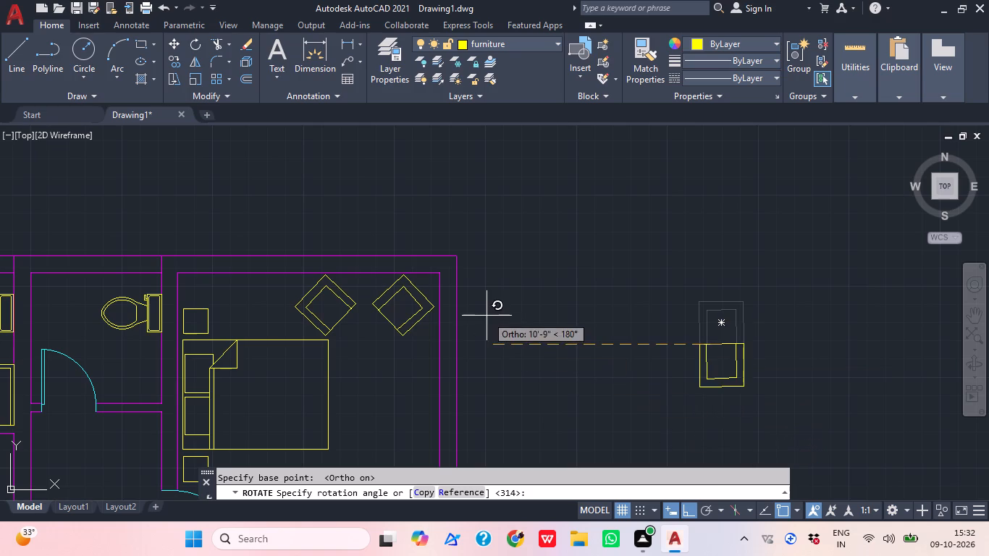
{"action": "left_click", "coordinate": [470, 274]}
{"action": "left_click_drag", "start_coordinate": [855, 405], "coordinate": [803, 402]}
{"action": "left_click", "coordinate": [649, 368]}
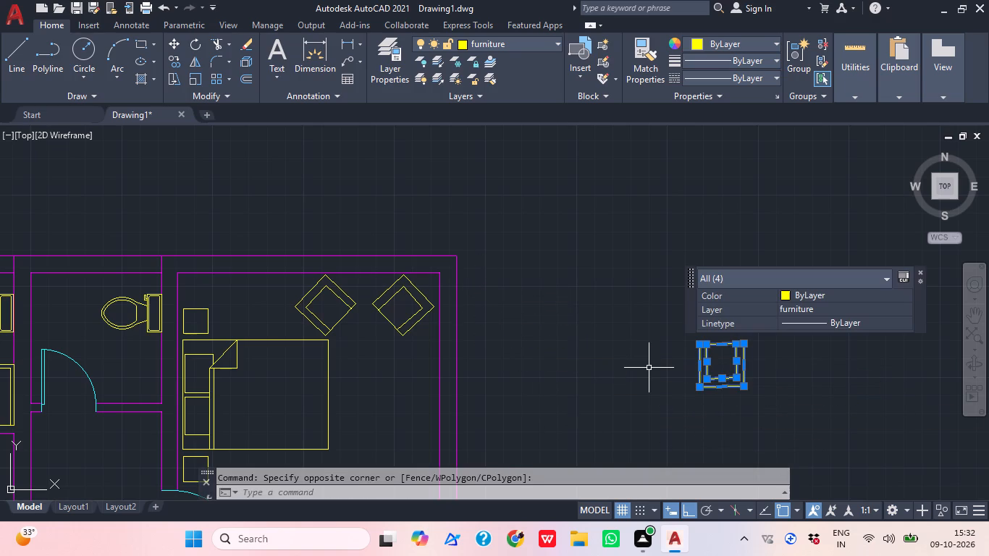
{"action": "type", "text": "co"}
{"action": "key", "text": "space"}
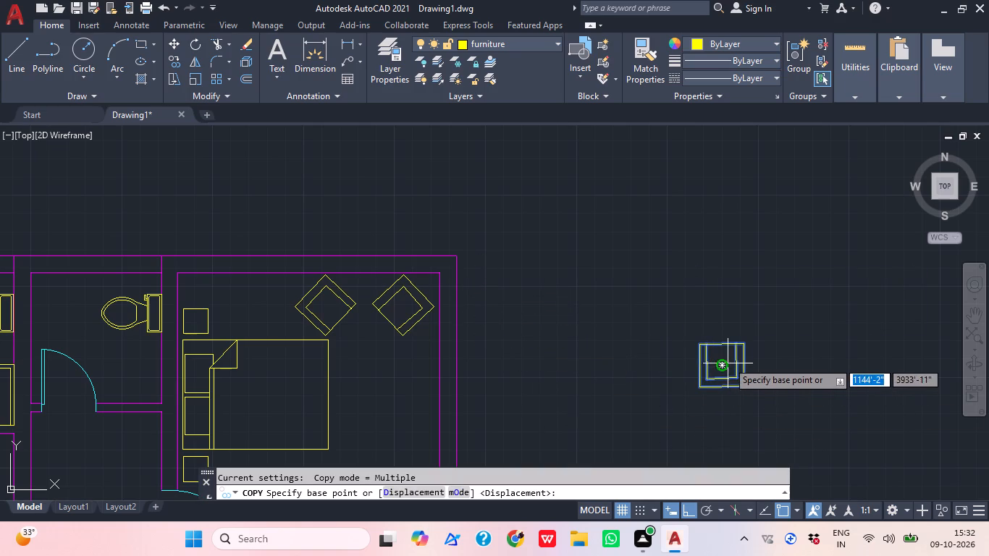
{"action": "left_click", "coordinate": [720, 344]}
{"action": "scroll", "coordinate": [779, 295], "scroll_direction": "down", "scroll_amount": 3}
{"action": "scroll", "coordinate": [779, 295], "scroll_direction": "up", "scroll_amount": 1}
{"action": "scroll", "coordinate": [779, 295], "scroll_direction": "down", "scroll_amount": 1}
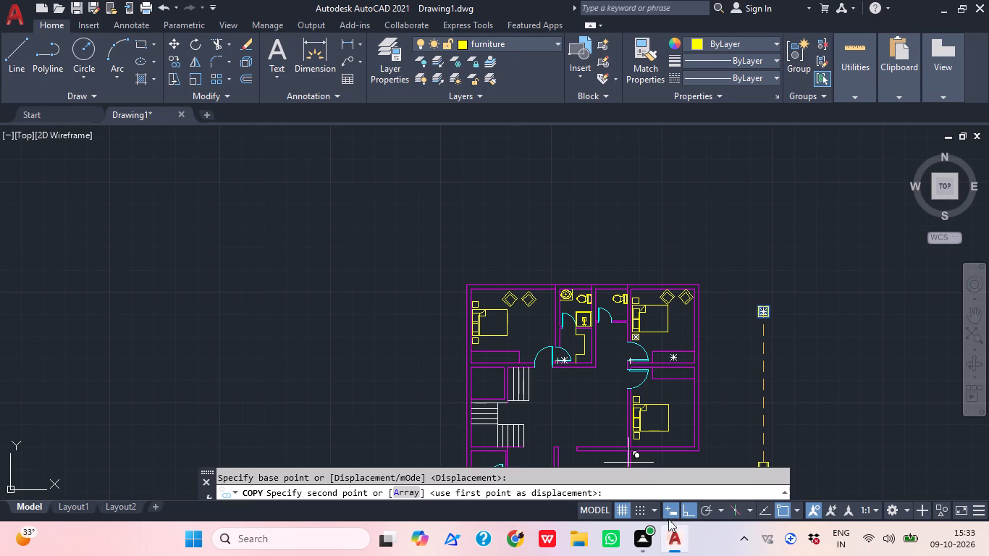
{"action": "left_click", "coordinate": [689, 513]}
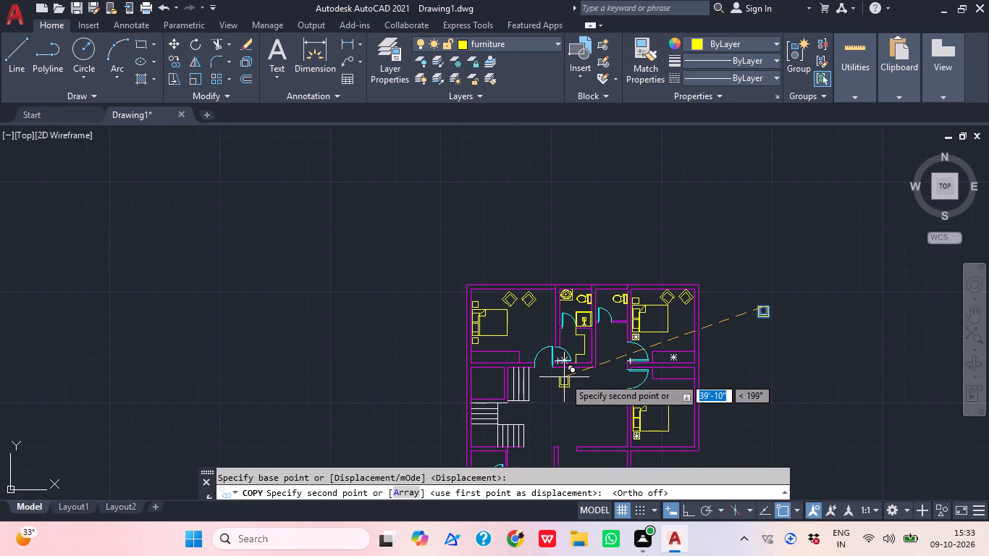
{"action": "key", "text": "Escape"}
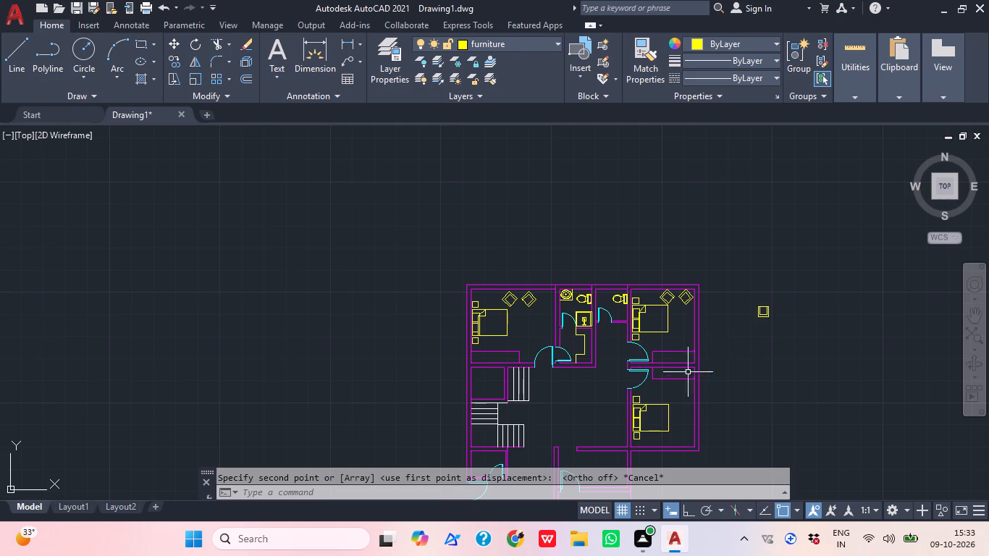
Draw a small upright table rectangle in the central hall, between the stairs and the lower-right bedroom.
{"action": "middle_click_drag", "start_coordinate": [597, 418], "coordinate": [582, 396]}
{"action": "scroll", "coordinate": [560, 395], "scroll_direction": "up", "scroll_amount": 2}
{"action": "middle_click_drag", "start_coordinate": [559, 395], "coordinate": [542, 342]}
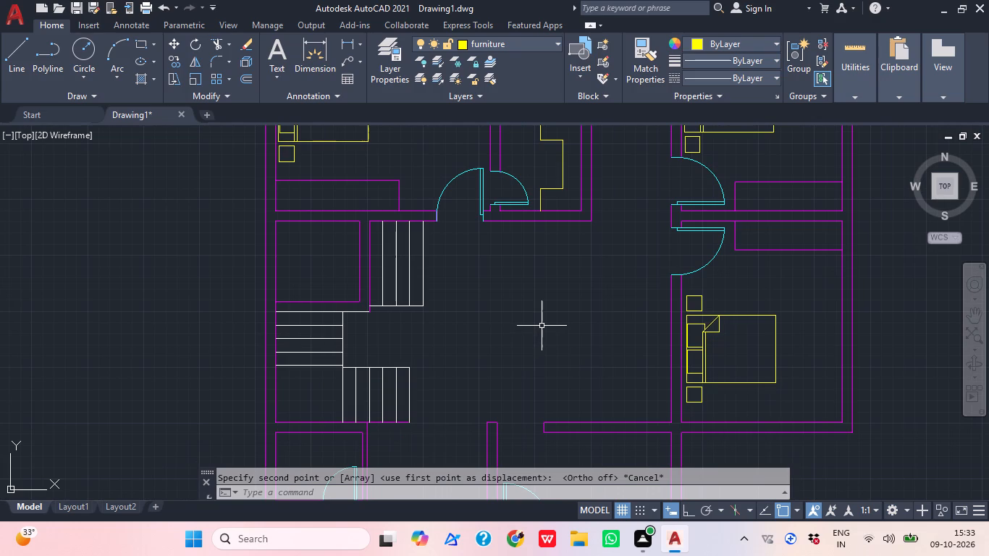
{"action": "type", "text": "rec"}
{"action": "key", "text": "space"}
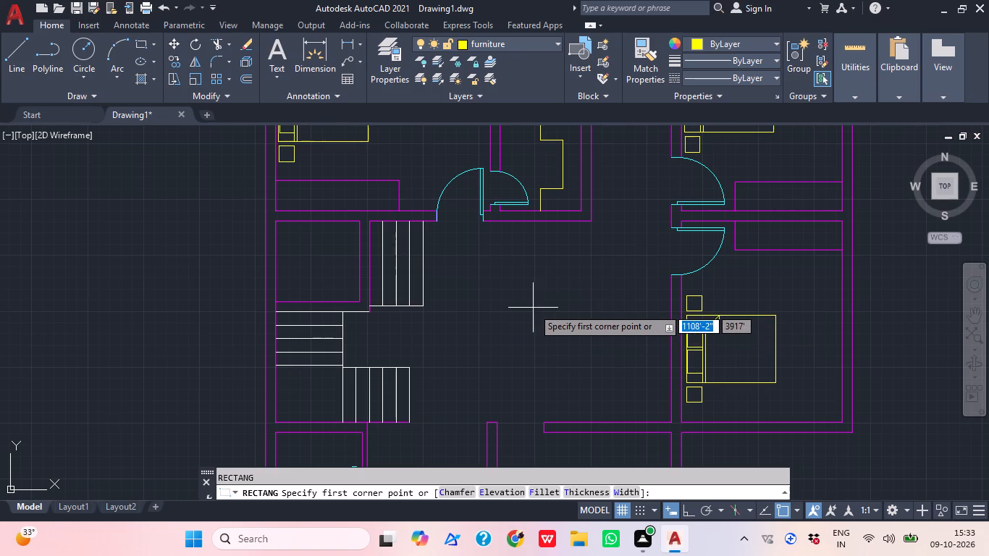
{"action": "left_click", "coordinate": [549, 308]}
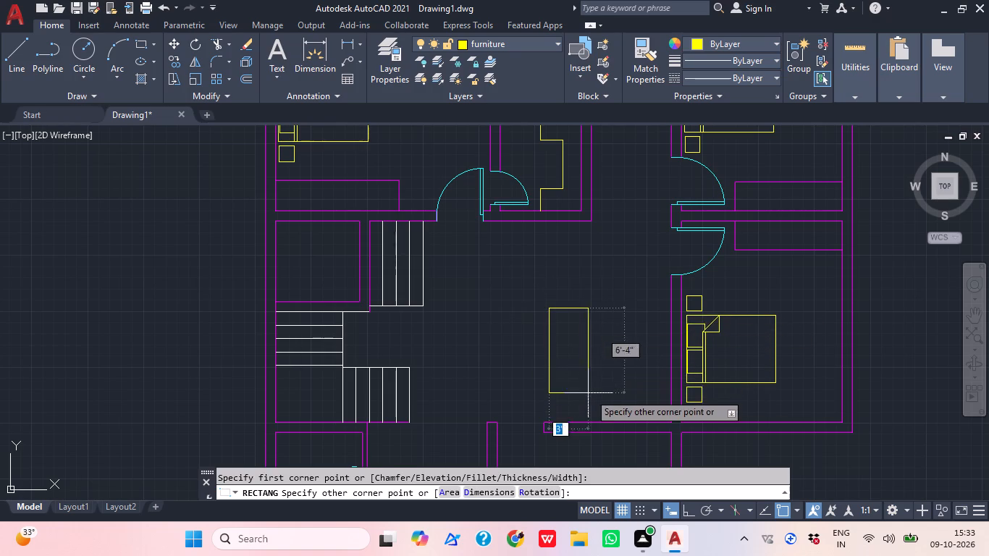
{"action": "left_click", "coordinate": [584, 374]}
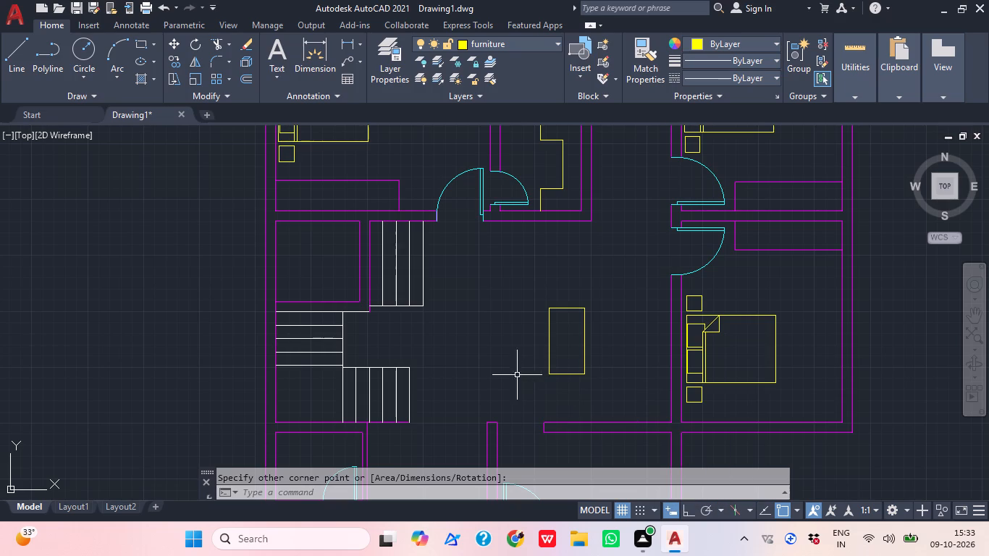
Draw a taller, narrow upright rectangle in the hall just west of the small table rectangle.
{"action": "type", "text": "rec"}
{"action": "key", "text": "space"}
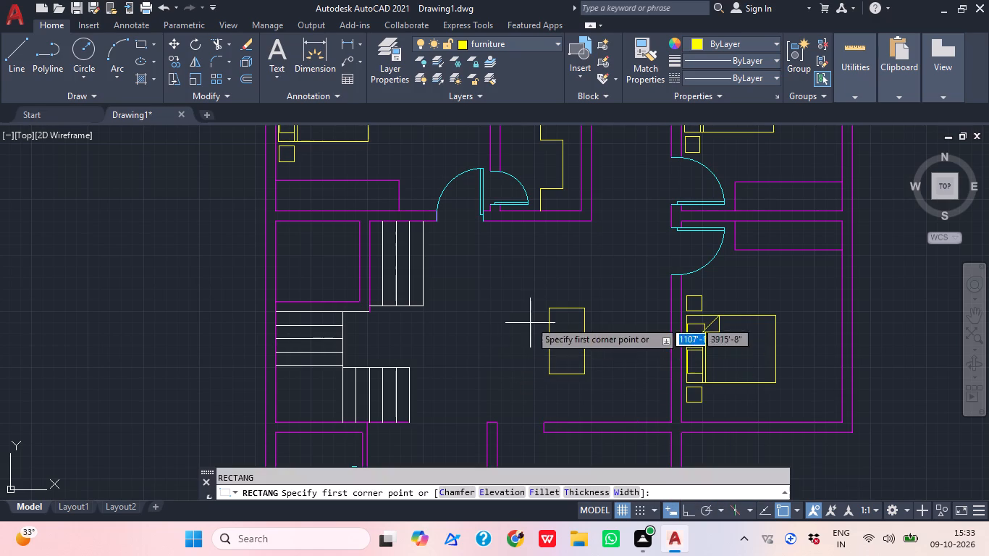
{"action": "left_click", "coordinate": [492, 292]}
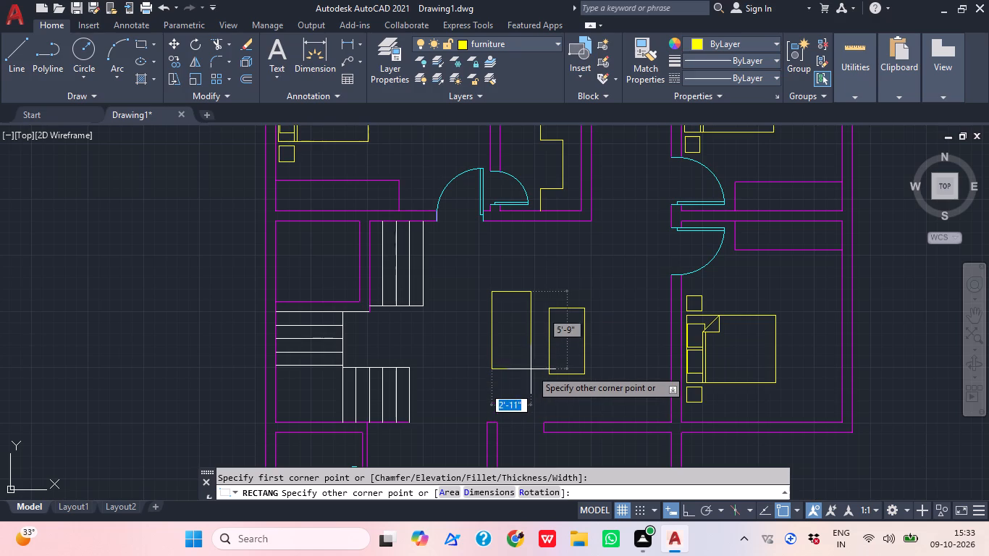
{"action": "left_click", "coordinate": [526, 385]}
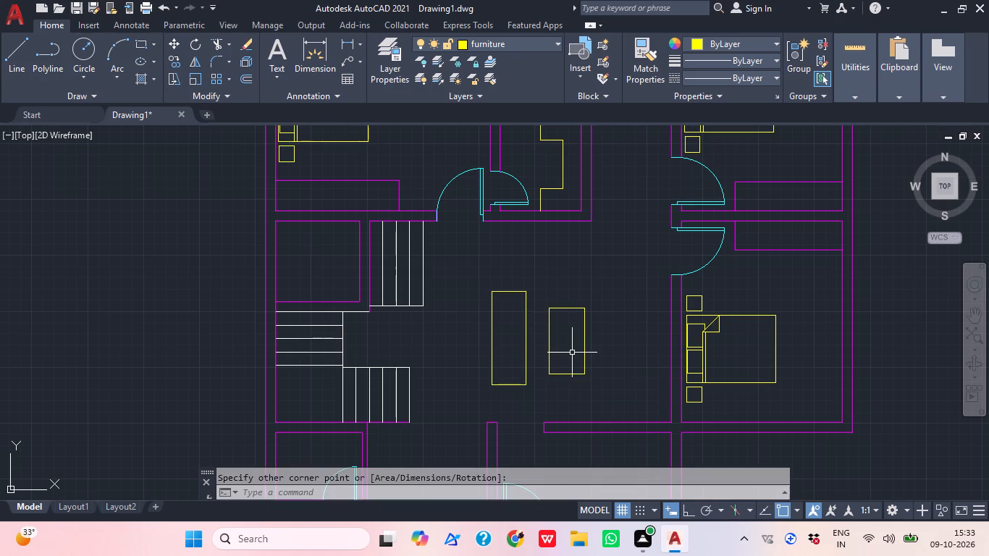
Draw a horizontal rectangle about 10'-5" by 2'-7" from the tall rectangle's upper-left corner, forming an L above the table.
{"action": "key", "text": "r"}
{"action": "key", "text": "e"}
{"action": "key", "text": "c"}
{"action": "key", "text": "space"}
{"action": "left_click", "coordinate": [492, 290]}
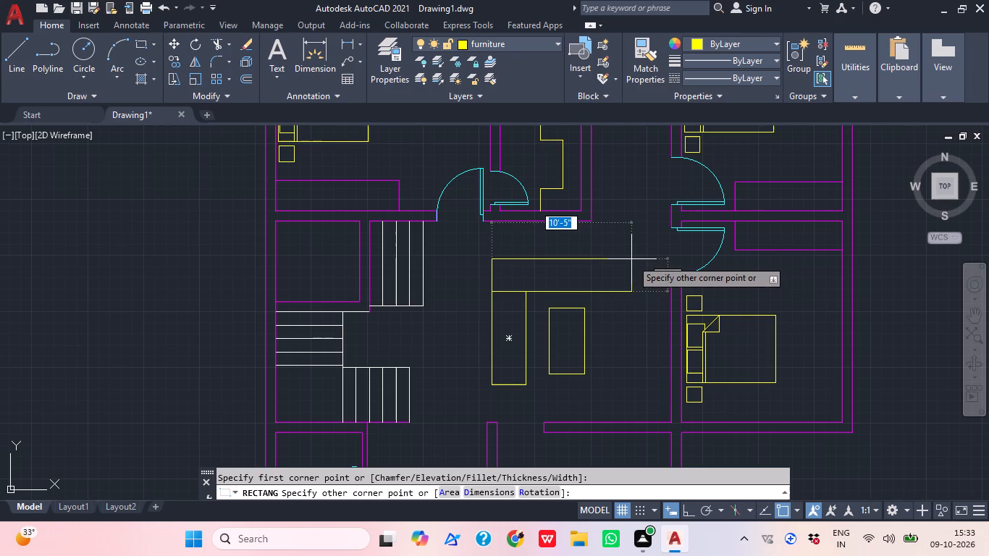
{"action": "left_click", "coordinate": [631, 257]}
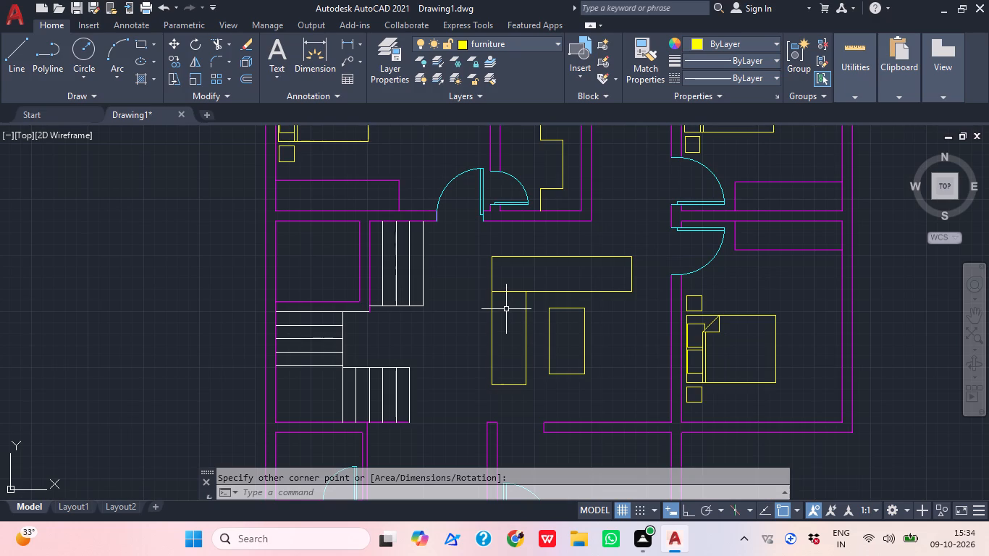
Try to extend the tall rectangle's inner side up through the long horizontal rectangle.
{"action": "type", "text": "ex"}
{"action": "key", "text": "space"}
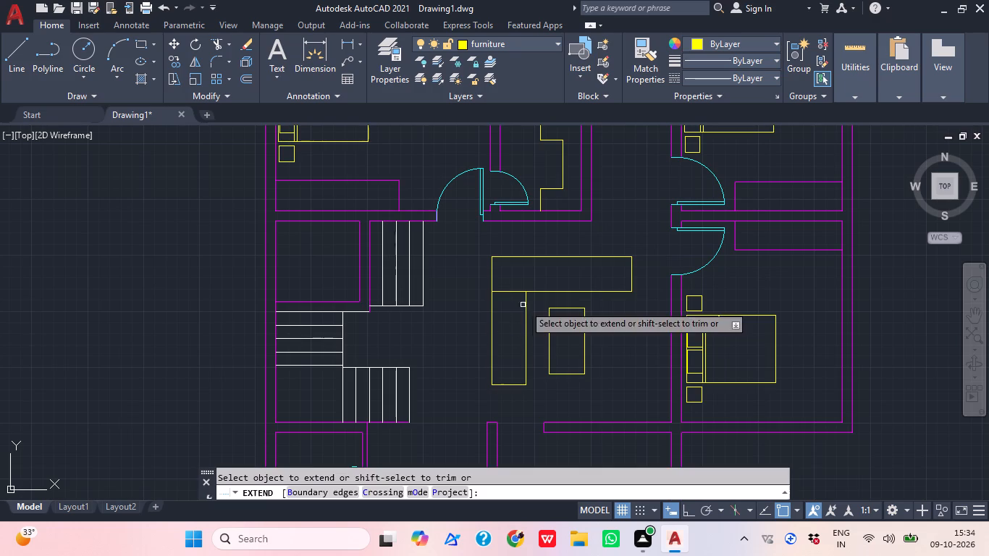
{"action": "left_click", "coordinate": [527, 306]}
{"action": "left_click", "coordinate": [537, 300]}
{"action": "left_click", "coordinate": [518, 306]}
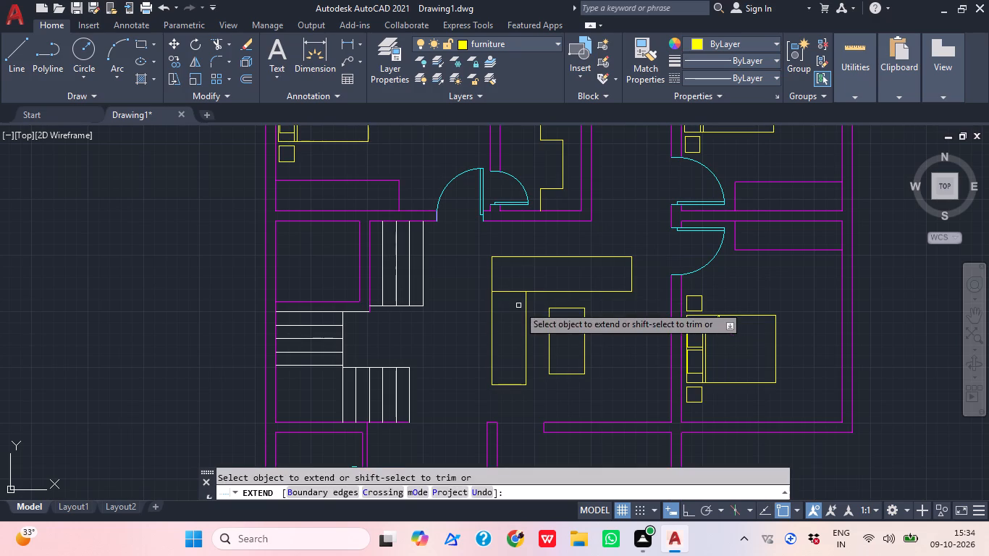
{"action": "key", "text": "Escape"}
Draw a line about 2'-7" long across the horizontal rectangle, continuing the tall rectangle's inner side to its top edge.
{"action": "key", "text": "l"}
{"action": "key", "text": "space"}
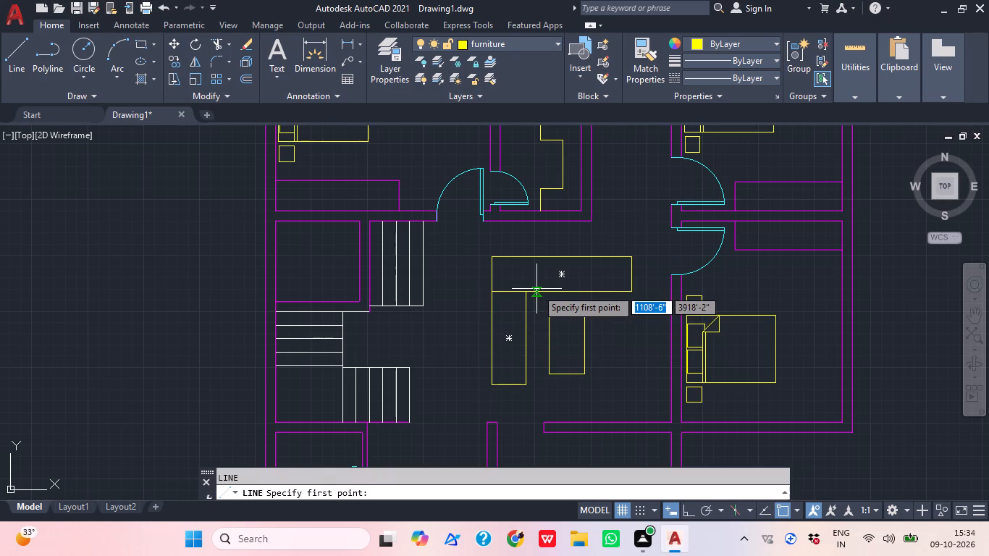
{"action": "left_click", "coordinate": [533, 288]}
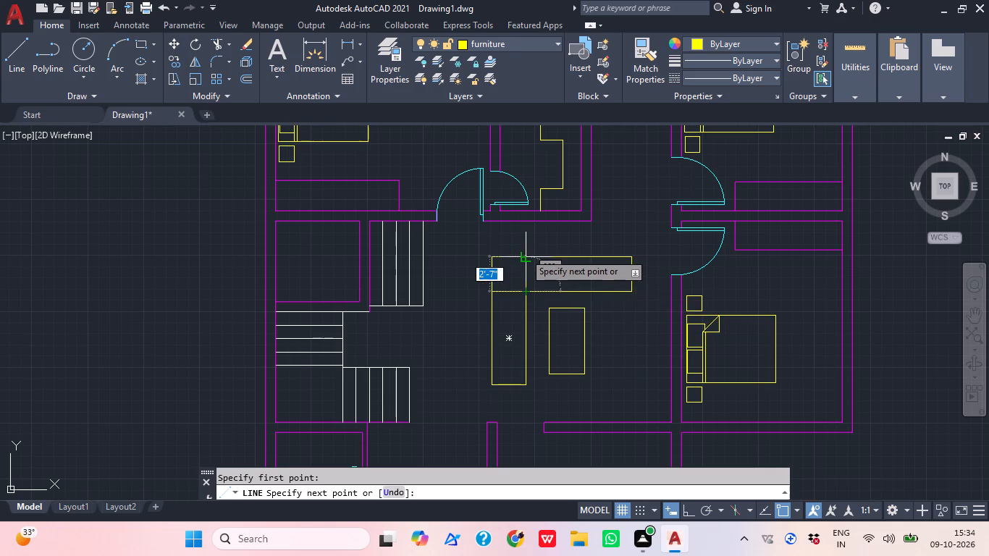
{"action": "left_click", "coordinate": [524, 253]}
{"action": "key", "text": "Escape"}
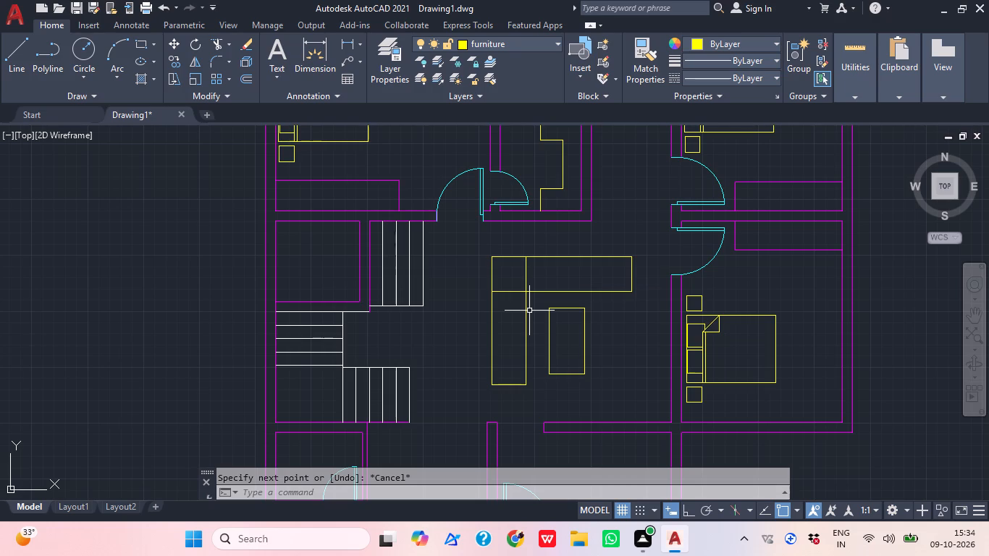
Offset the dividing line 2" toward the L's corner and the horizontal rectangle 2" inward.
{"action": "key", "text": "o"}
{"action": "key", "text": "Return"}
{"action": "key", "text": "2"}
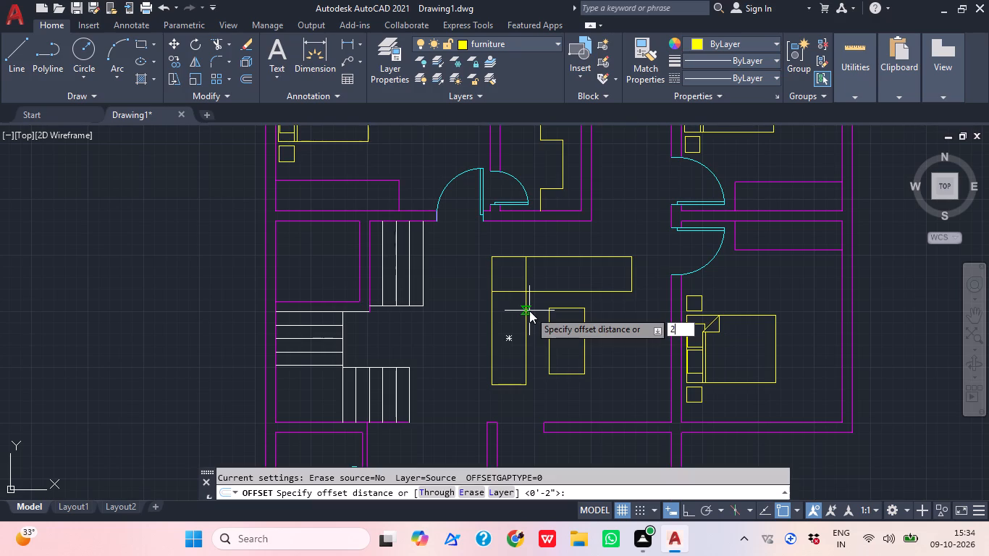
{"action": "key", "text": "shift+quotedbl"}
{"action": "key", "text": "Return"}
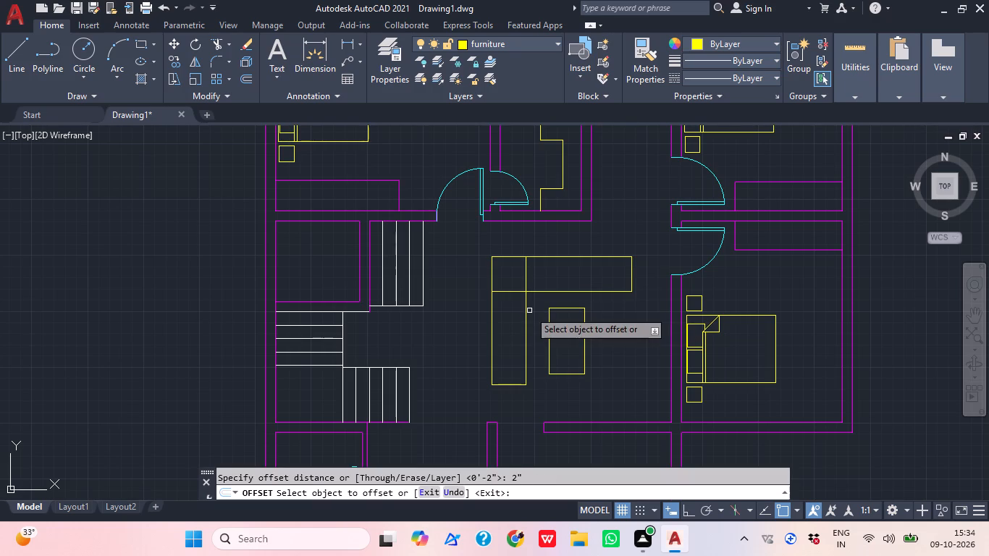
{"action": "left_click", "coordinate": [494, 271]}
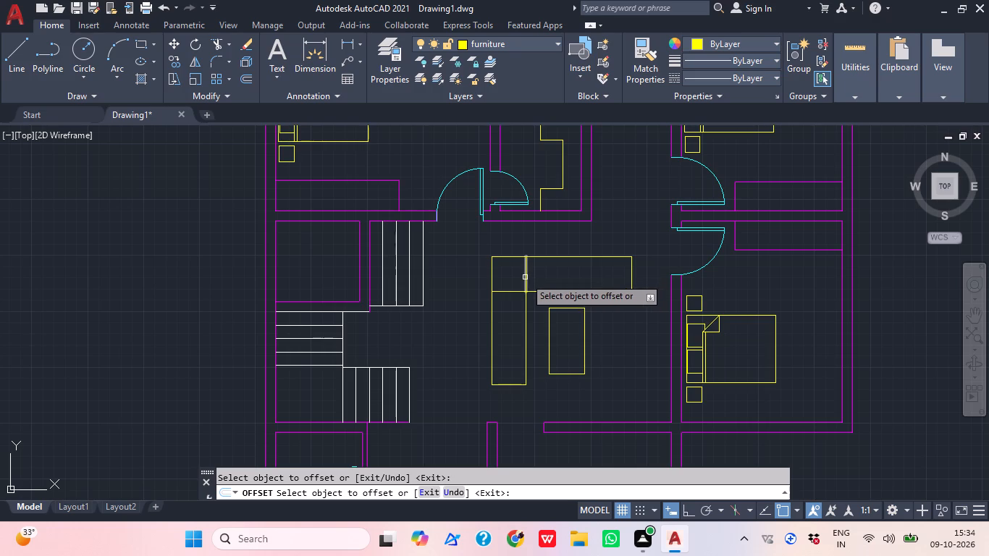
{"action": "left_click", "coordinate": [525, 277]}
{"action": "left_click", "coordinate": [510, 279]}
{"action": "scroll", "coordinate": [521, 259], "scroll_direction": "up", "scroll_amount": 4}
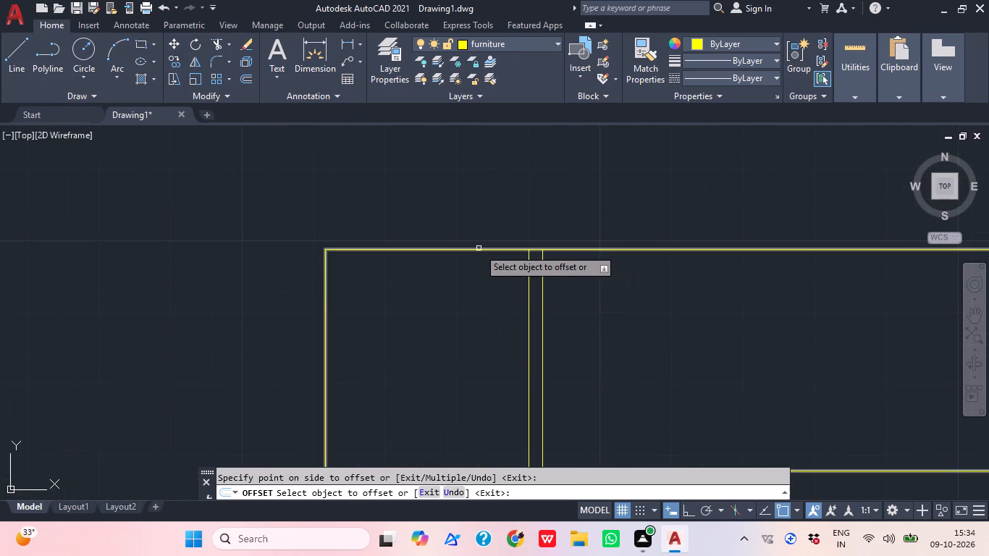
{"action": "left_click", "coordinate": [480, 250]}
{"action": "left_click", "coordinate": [483, 291]}
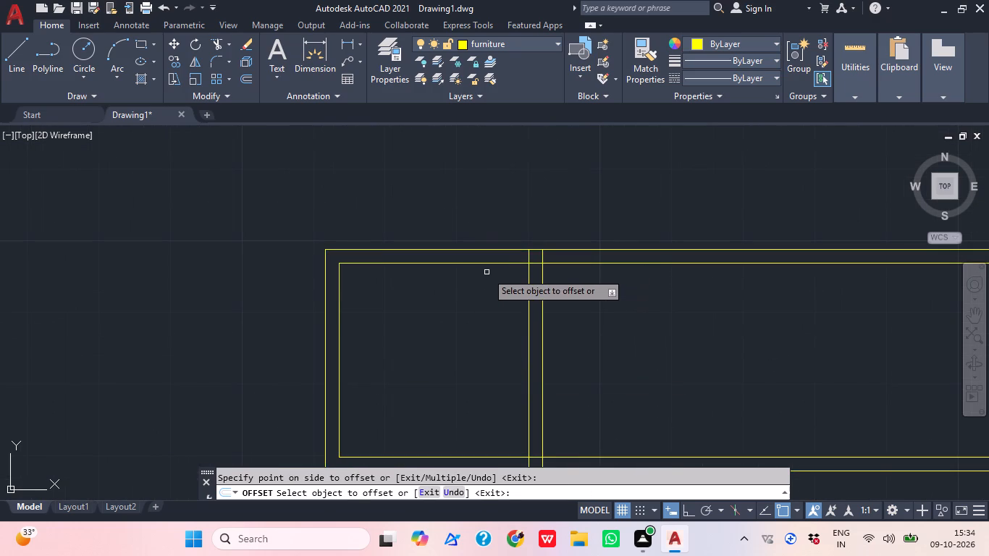
{"action": "key", "text": "Escape"}
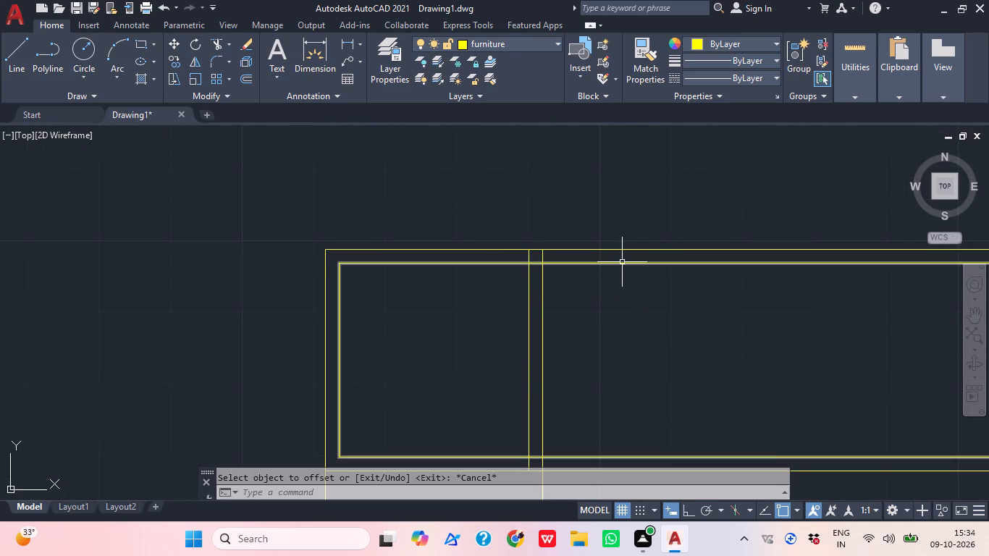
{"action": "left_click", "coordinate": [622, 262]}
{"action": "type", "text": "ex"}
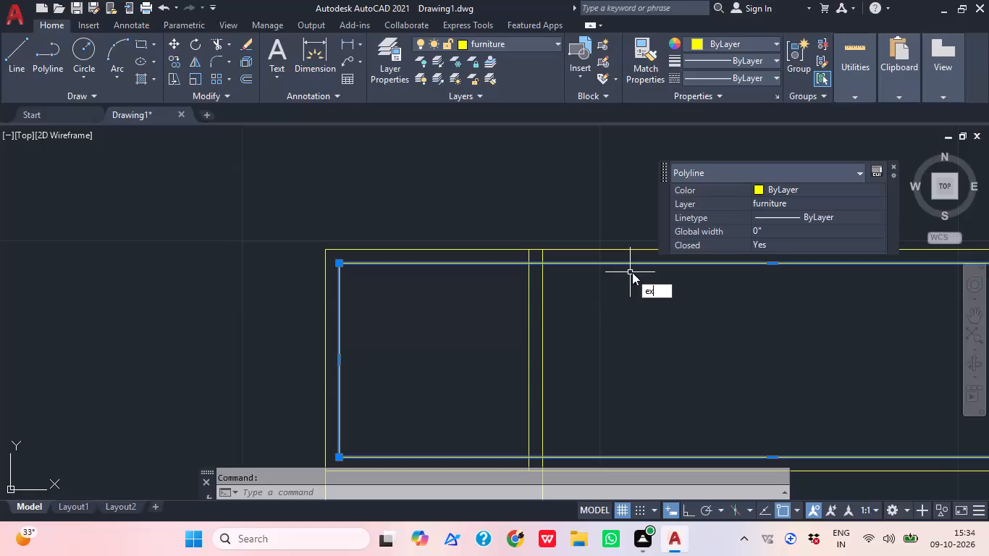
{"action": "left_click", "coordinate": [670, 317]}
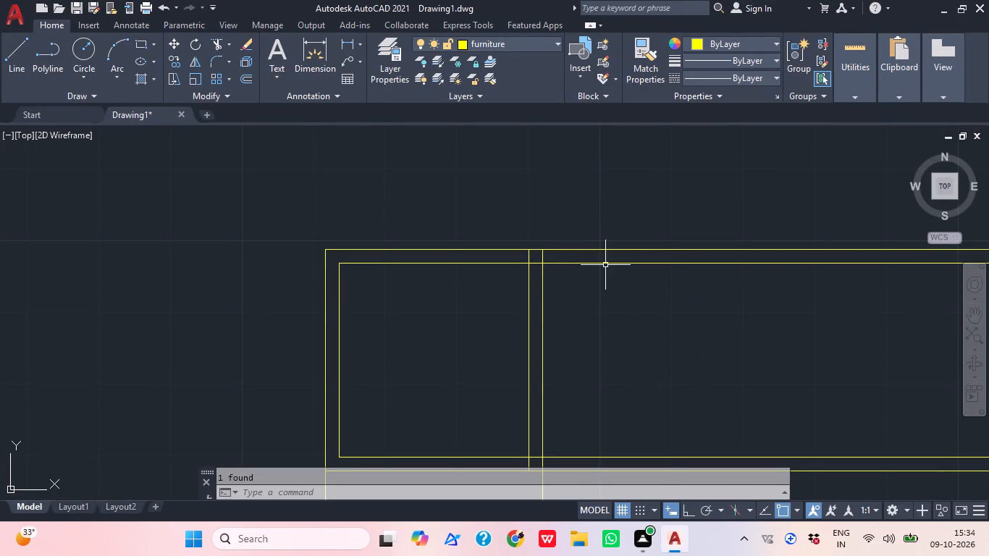
Trim away the inner offset outline's top, bottom and end edges east of the dividing line.
{"action": "key", "text": "t"}
{"action": "key", "text": "r"}
{"action": "key", "text": "space"}
{"action": "scroll", "coordinate": [572, 271], "scroll_direction": "up", "scroll_amount": 2}
{"action": "left_click", "coordinate": [550, 253]}
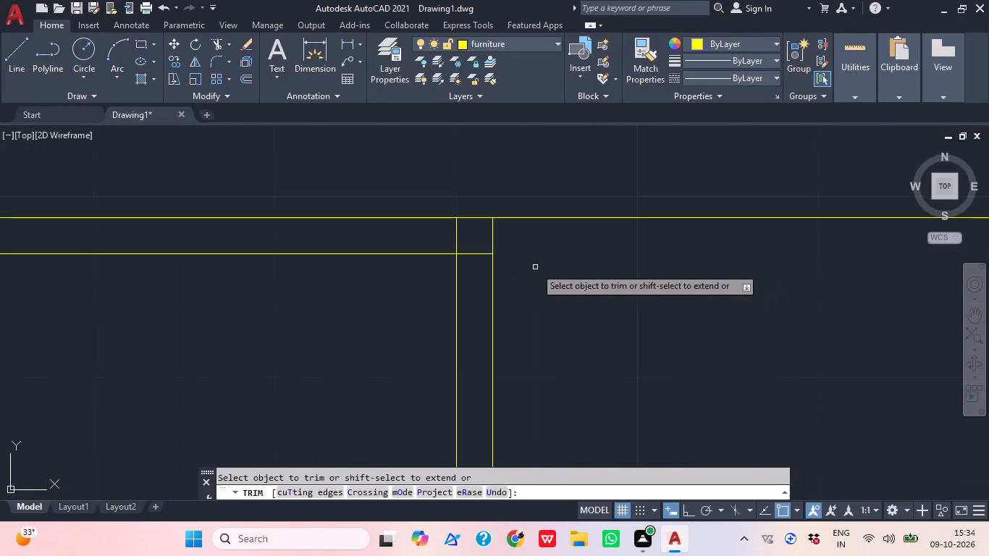
{"action": "scroll", "coordinate": [523, 230], "scroll_direction": "down", "scroll_amount": 4}
{"action": "scroll", "coordinate": [555, 311], "scroll_direction": "up", "scroll_amount": 2}
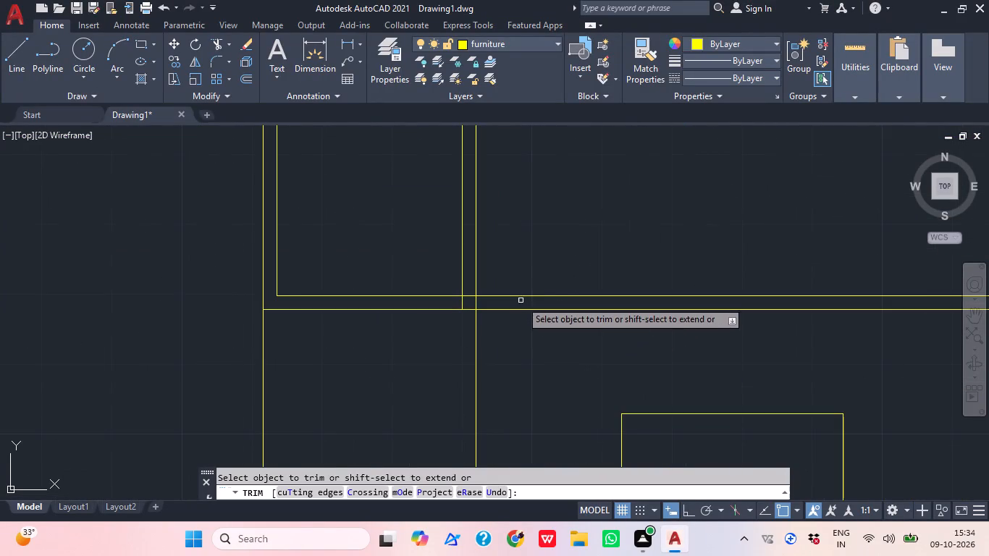
{"action": "left_click", "coordinate": [519, 298]}
{"action": "left_click", "coordinate": [515, 285]}
{"action": "scroll", "coordinate": [543, 265], "scroll_direction": "down", "scroll_amount": 2}
{"action": "scroll", "coordinate": [775, 252], "scroll_direction": "up", "scroll_amount": 1}
{"action": "left_click", "coordinate": [767, 251]}
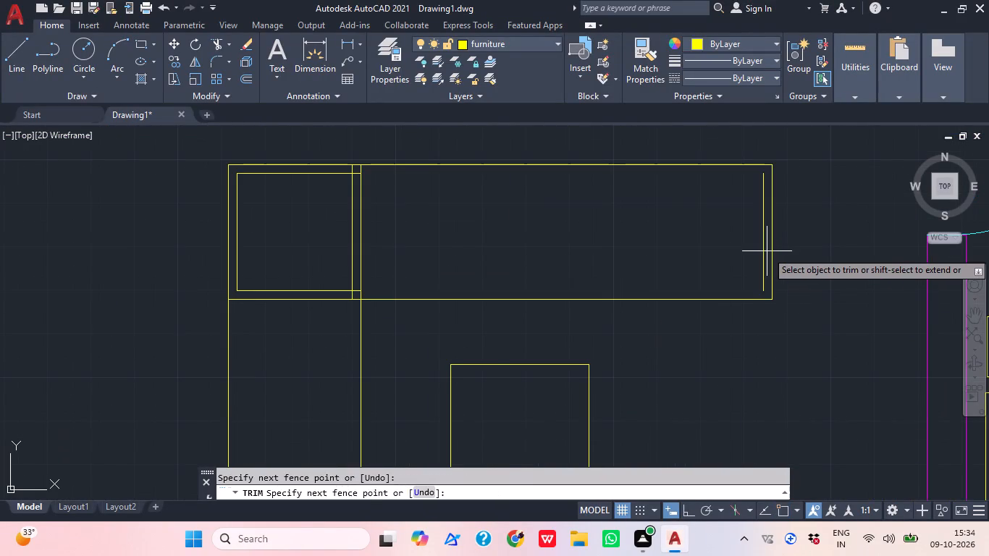
{"action": "left_click", "coordinate": [712, 250]}
Trim the overlapping line ends at the offset lines' two crossings to leave a closed inset outline in the L's corner.
{"action": "scroll", "coordinate": [332, 172], "scroll_direction": "up", "scroll_amount": 3}
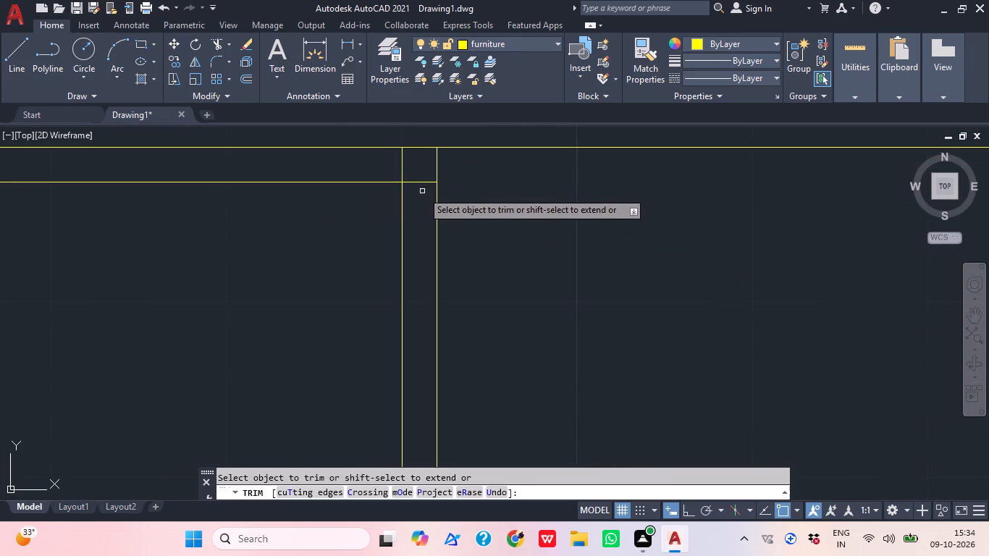
{"action": "left_click", "coordinate": [422, 191]}
{"action": "left_click", "coordinate": [402, 172]}
{"action": "left_click", "coordinate": [393, 169]}
{"action": "left_click", "coordinate": [412, 156]}
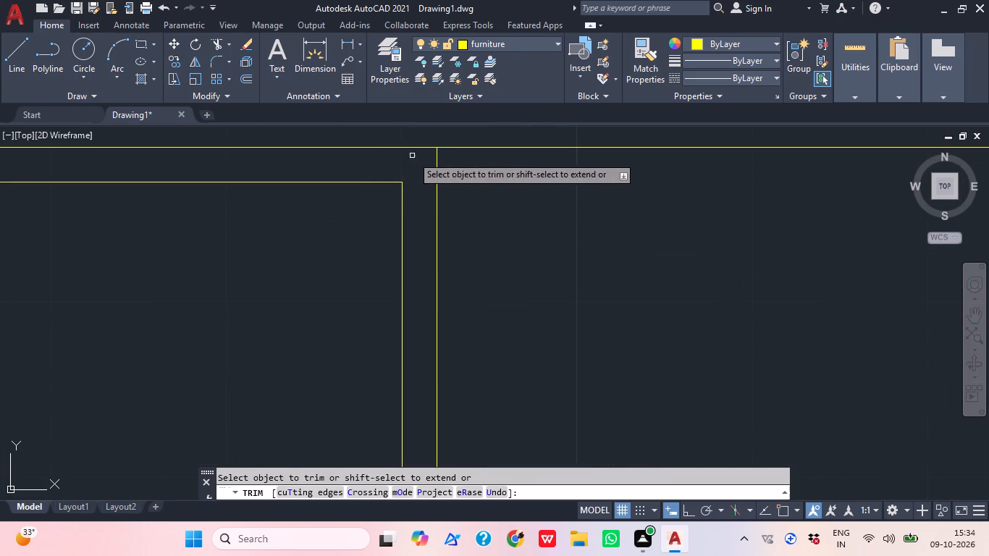
{"action": "scroll", "coordinate": [449, 132], "scroll_direction": "down", "scroll_amount": 2}
{"action": "scroll", "coordinate": [411, 405], "scroll_direction": "up", "scroll_amount": 3}
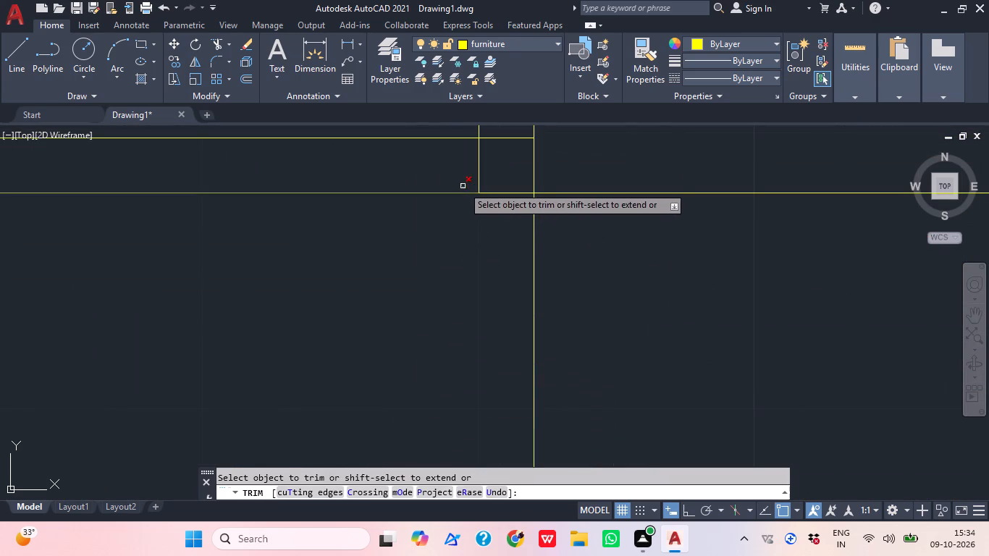
{"action": "left_click", "coordinate": [463, 183]}
{"action": "left_click", "coordinate": [507, 136]}
{"action": "scroll", "coordinate": [497, 200], "scroll_direction": "down", "scroll_amount": 3}
{"action": "middle_click_drag", "start_coordinate": [445, 458], "coordinate": [422, 513]}
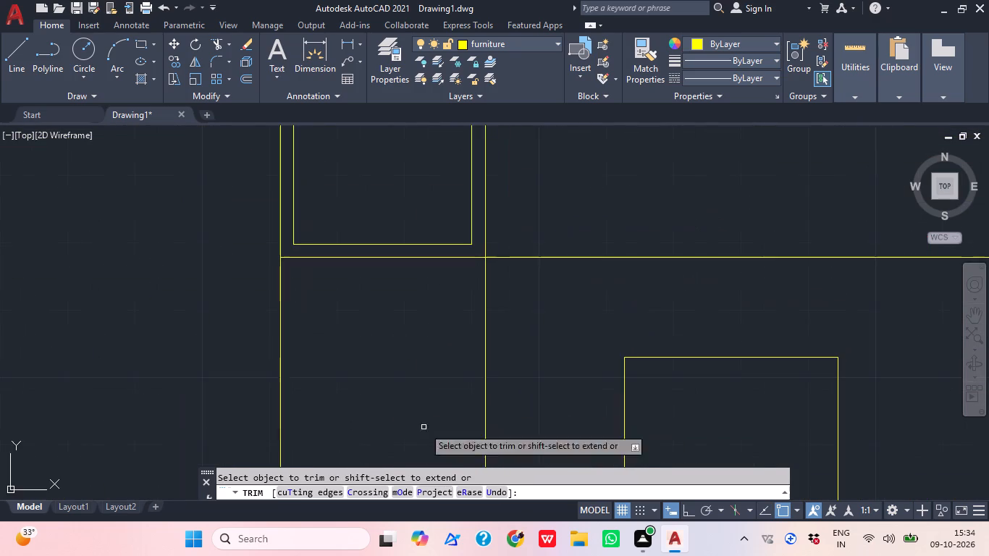
{"action": "middle_click_drag", "start_coordinate": [470, 386], "coordinate": [348, 516]}
{"action": "key", "text": "Escape"}
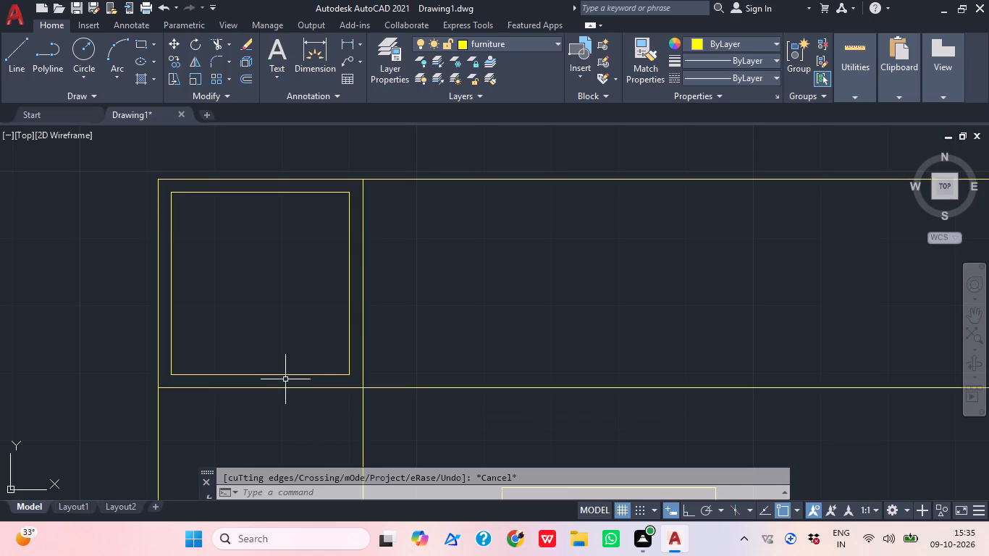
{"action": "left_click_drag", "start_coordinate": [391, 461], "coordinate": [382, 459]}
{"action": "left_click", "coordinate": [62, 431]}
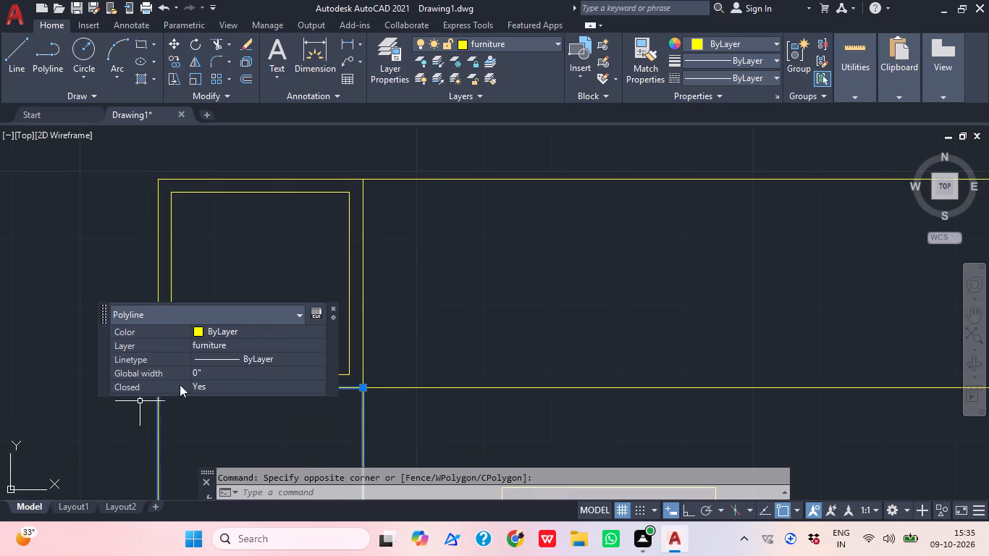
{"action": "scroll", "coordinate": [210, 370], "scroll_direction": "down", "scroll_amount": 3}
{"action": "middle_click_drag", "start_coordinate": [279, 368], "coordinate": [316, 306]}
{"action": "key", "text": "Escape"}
Move the tall rectangle straight south with ortho on, leaving a gap below the L's corner square.
{"action": "middle_click_drag", "start_coordinate": [311, 372], "coordinate": [303, 255]}
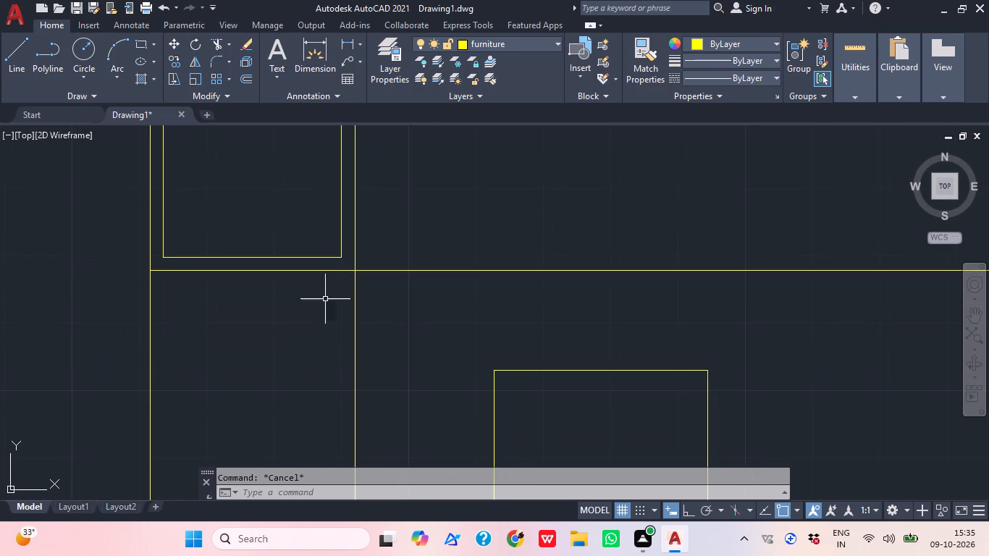
{"action": "left_click", "coordinate": [342, 316]}
{"action": "left_click", "coordinate": [384, 317]}
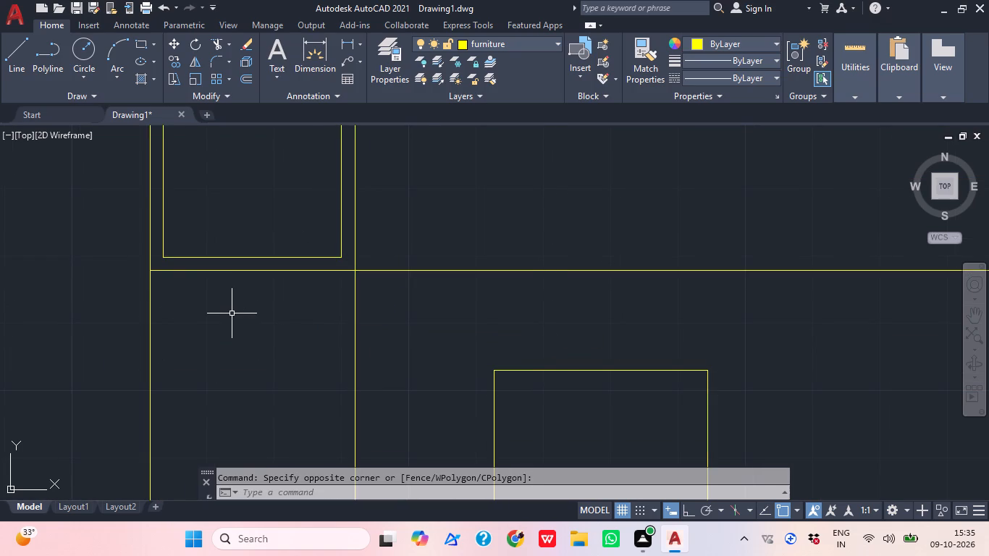
{"action": "left_click", "coordinate": [374, 333]}
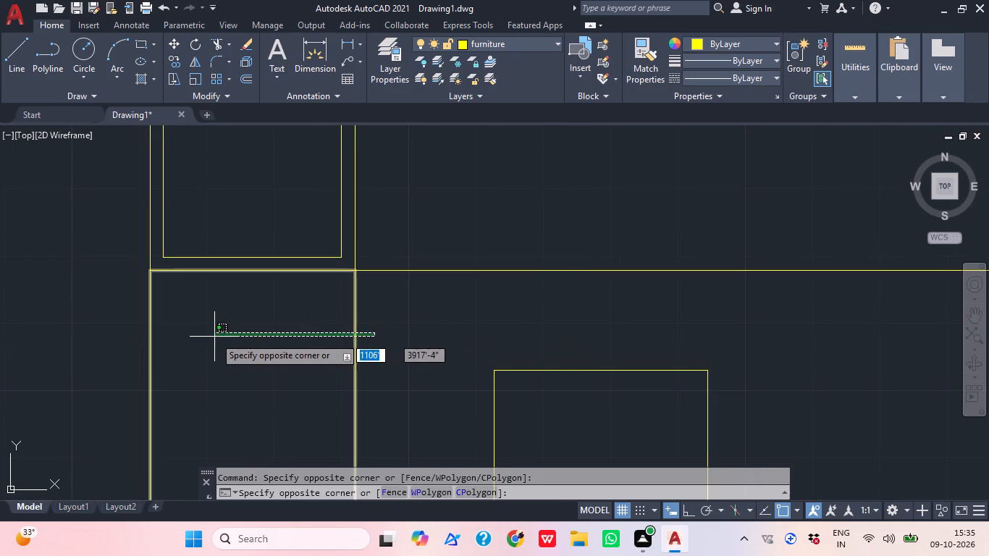
{"action": "left_click", "coordinate": [136, 355]}
{"action": "type", "text": "m"}
{"action": "key", "text": "space"}
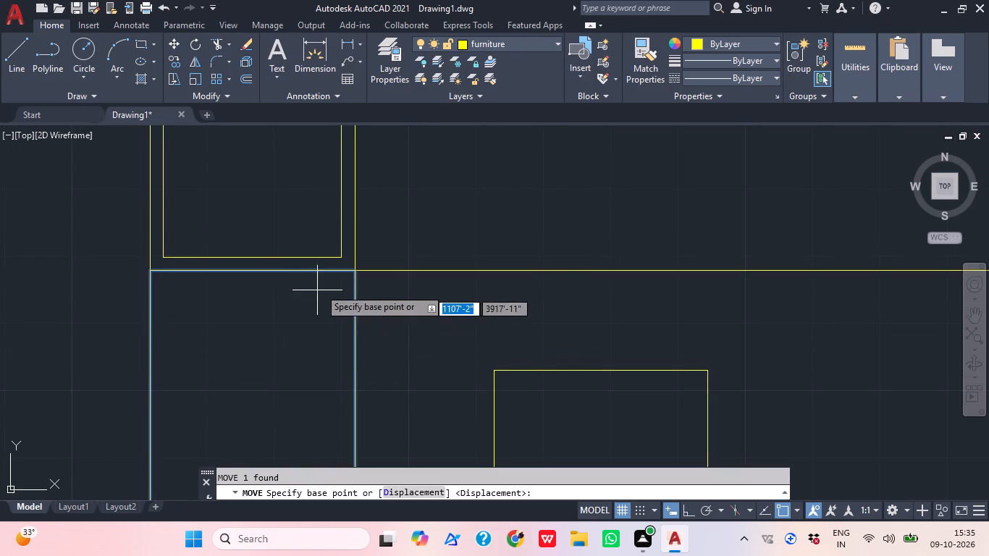
{"action": "left_click", "coordinate": [355, 273]}
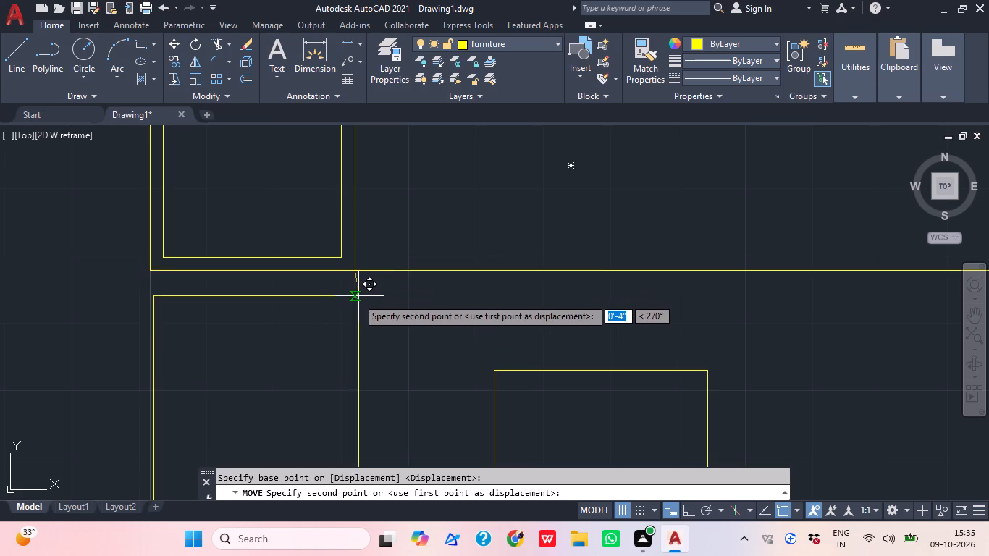
{"action": "left_click", "coordinate": [689, 507]}
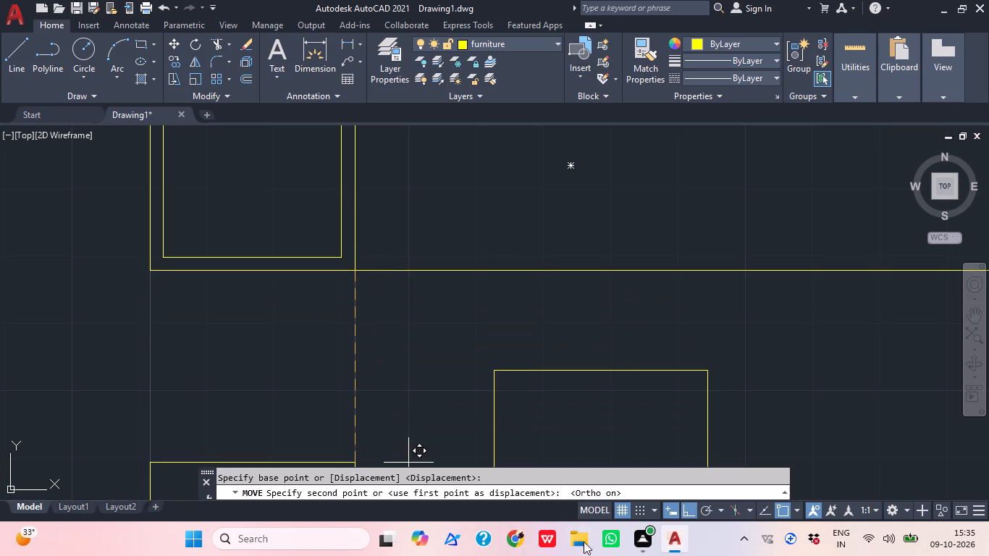
{"action": "left_click", "coordinate": [359, 337]}
Explode the horizontal rectangle of the L into separate lines.
{"action": "middle_click_drag", "start_coordinate": [469, 347], "coordinate": [332, 385]}
{"action": "scroll", "coordinate": [460, 350], "scroll_direction": "down", "scroll_amount": 1}
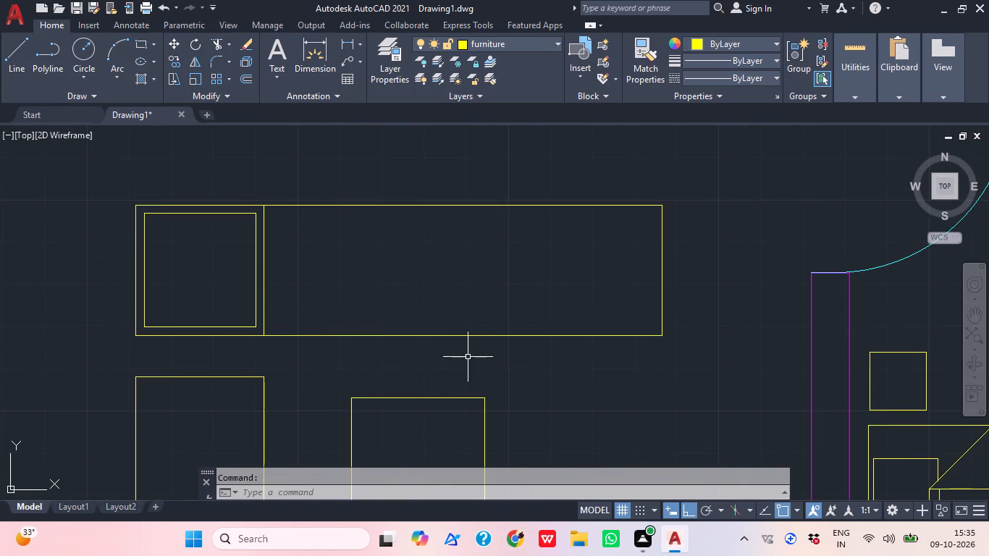
{"action": "left_click", "coordinate": [464, 357]}
{"action": "left_click", "coordinate": [363, 201]}
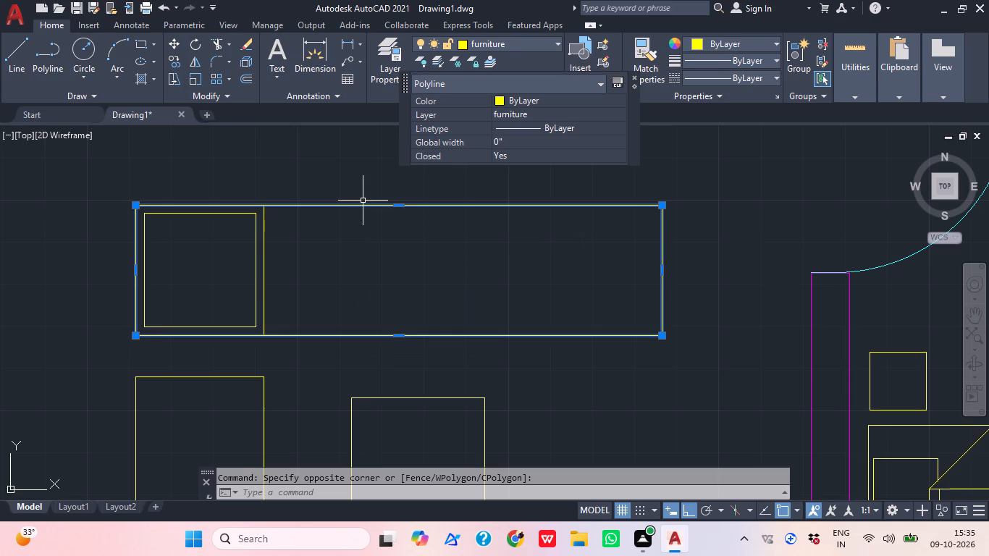
{"action": "key", "text": "Escape"}
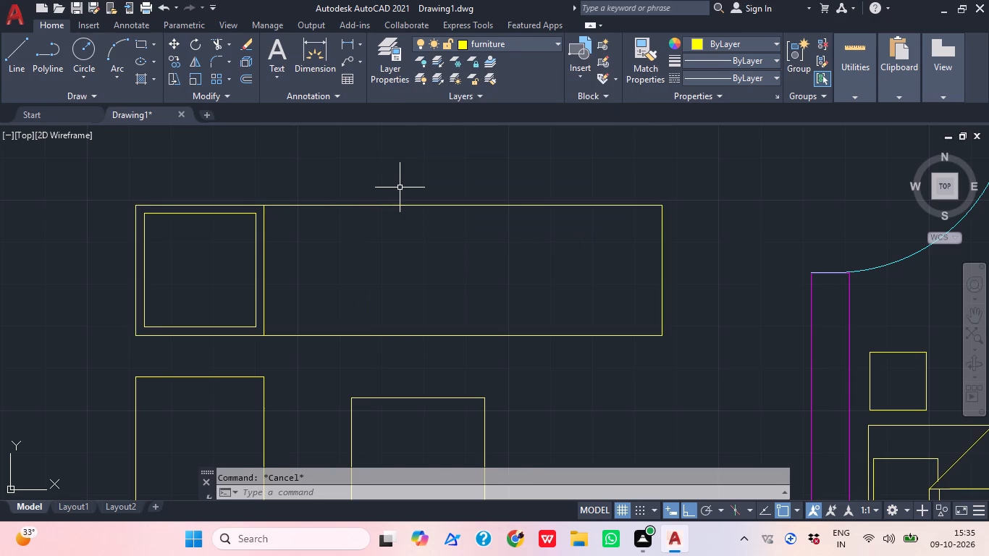
{"action": "left_click", "coordinate": [398, 204]}
{"action": "key", "text": "e"}
{"action": "key", "text": "x"}
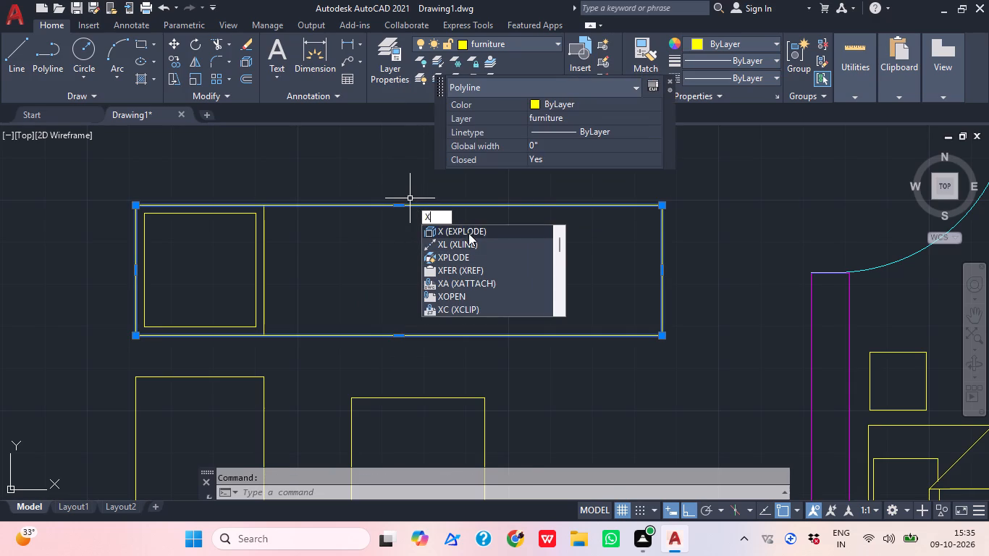
{"action": "left_click", "coordinate": [467, 229]}
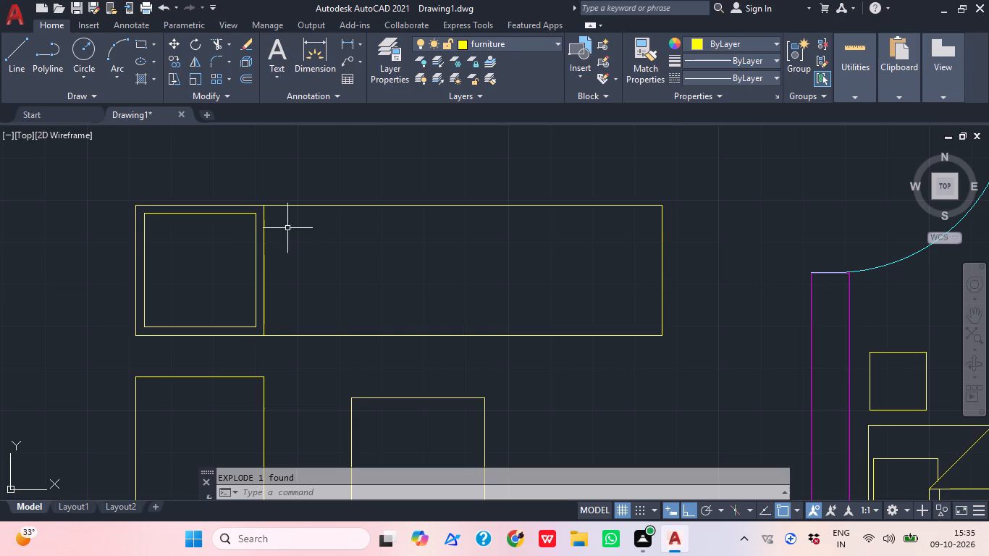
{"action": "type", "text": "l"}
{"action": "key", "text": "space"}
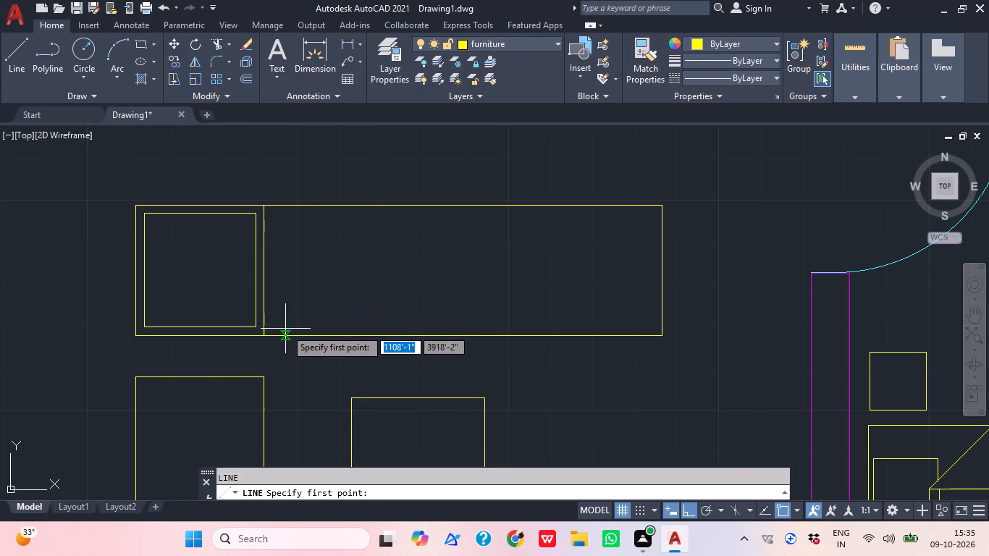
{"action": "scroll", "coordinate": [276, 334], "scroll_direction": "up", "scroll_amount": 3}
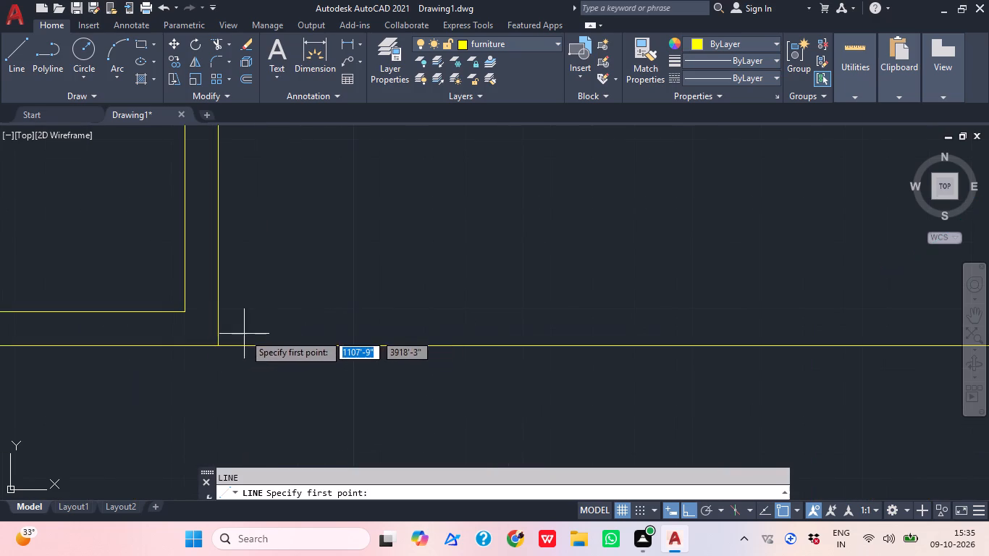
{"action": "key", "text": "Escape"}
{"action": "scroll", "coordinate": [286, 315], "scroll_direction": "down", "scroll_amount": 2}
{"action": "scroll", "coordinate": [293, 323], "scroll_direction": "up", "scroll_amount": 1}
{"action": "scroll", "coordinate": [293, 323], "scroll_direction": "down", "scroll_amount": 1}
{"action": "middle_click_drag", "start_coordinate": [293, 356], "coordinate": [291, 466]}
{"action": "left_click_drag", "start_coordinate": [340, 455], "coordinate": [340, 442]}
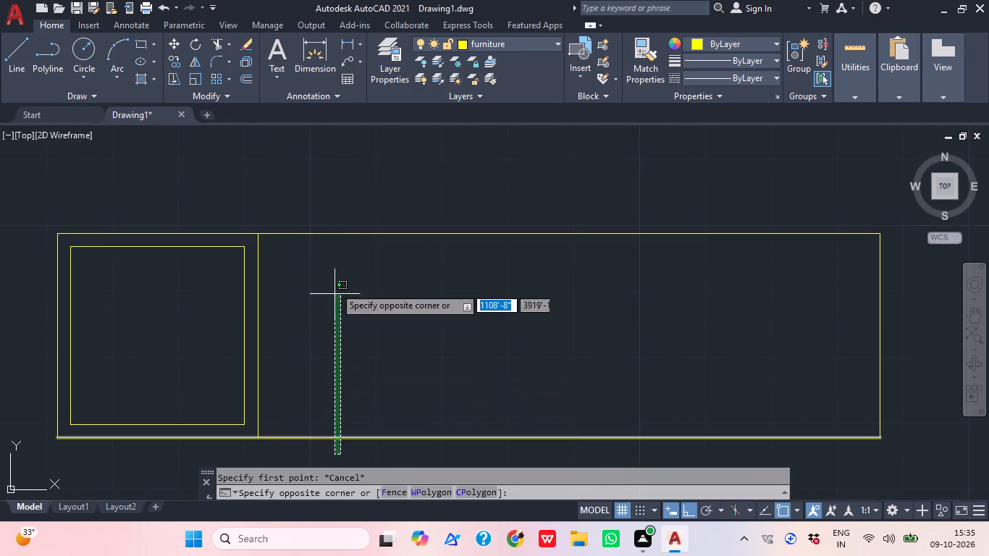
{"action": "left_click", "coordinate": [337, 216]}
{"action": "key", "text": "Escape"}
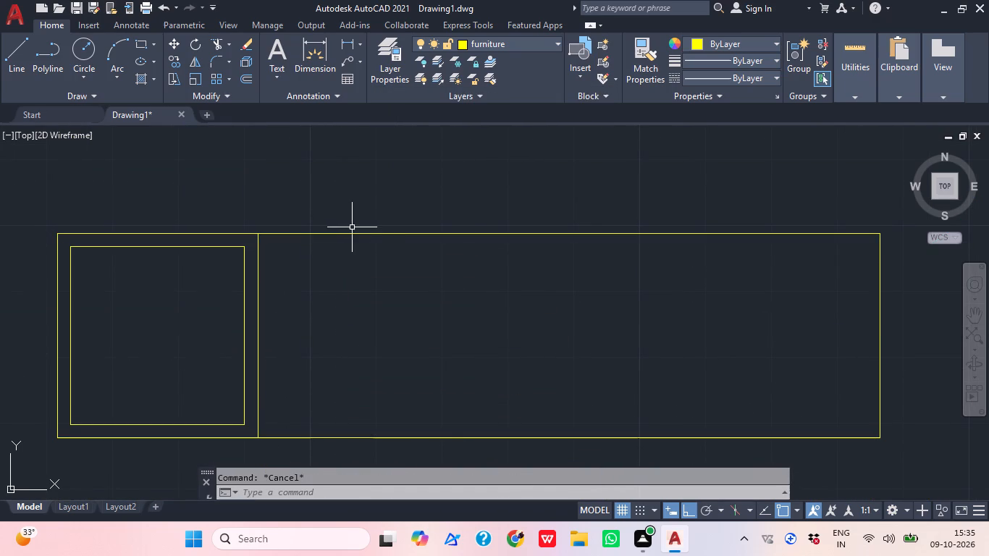
Draw a vertical line about 2'-7" long across the horizontal rectangle, just east of the dividing line.
{"action": "key", "text": "l"}
{"action": "key", "text": "space"}
{"action": "scroll", "coordinate": [255, 426], "scroll_direction": "up", "scroll_amount": 1}
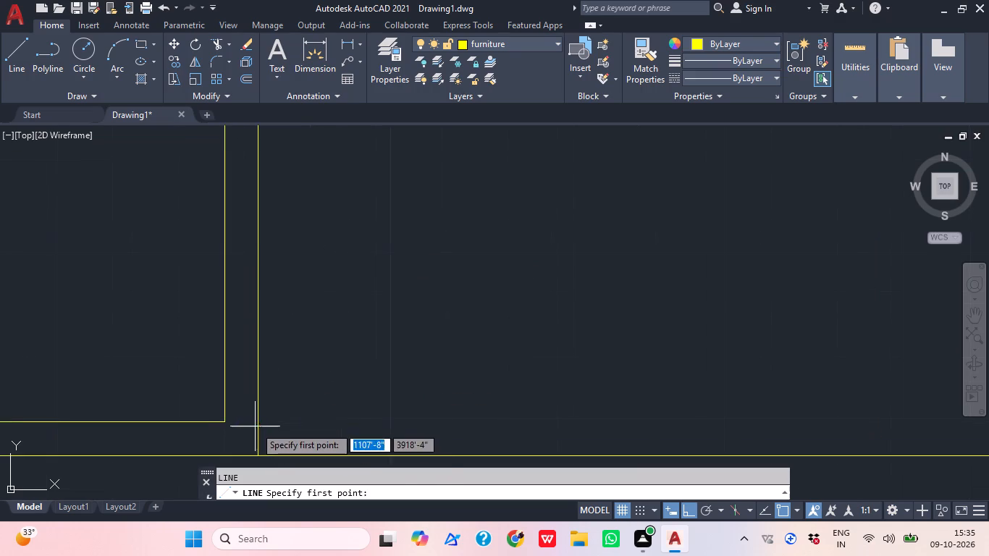
{"action": "scroll", "coordinate": [255, 426], "scroll_direction": "up", "scroll_amount": 1}
{"action": "left_click", "coordinate": [273, 451]}
{"action": "middle_click_drag", "start_coordinate": [263, 335], "coordinate": [277, 512]}
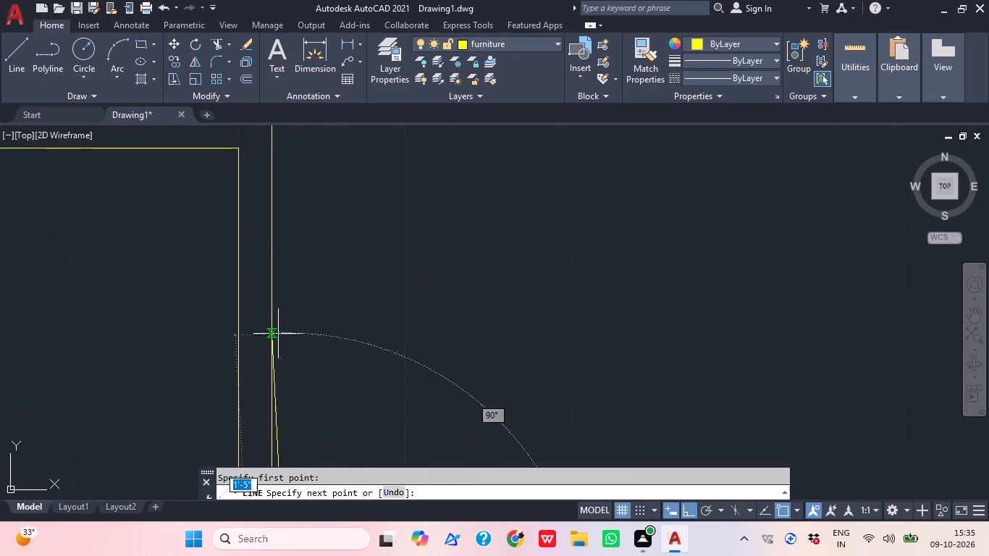
{"action": "middle_click_drag", "start_coordinate": [273, 293], "coordinate": [223, 475]}
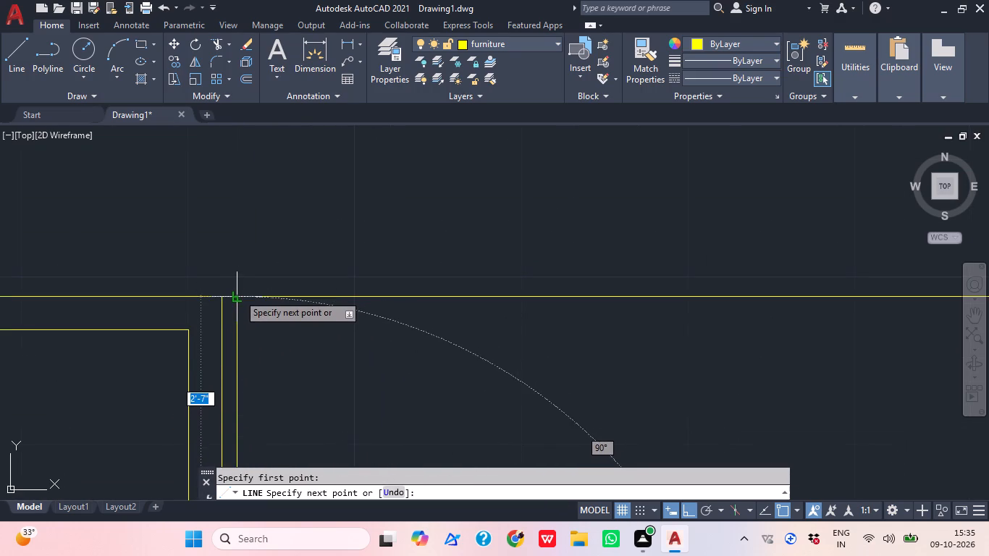
{"action": "left_click", "coordinate": [235, 298]}
{"action": "key", "text": "Escape"}
Trim the top and bottom edge segments between the two close vertical lines to separate the corner square from the long rectangle.
{"action": "type", "text": "tr"}
{"action": "key", "text": "space"}
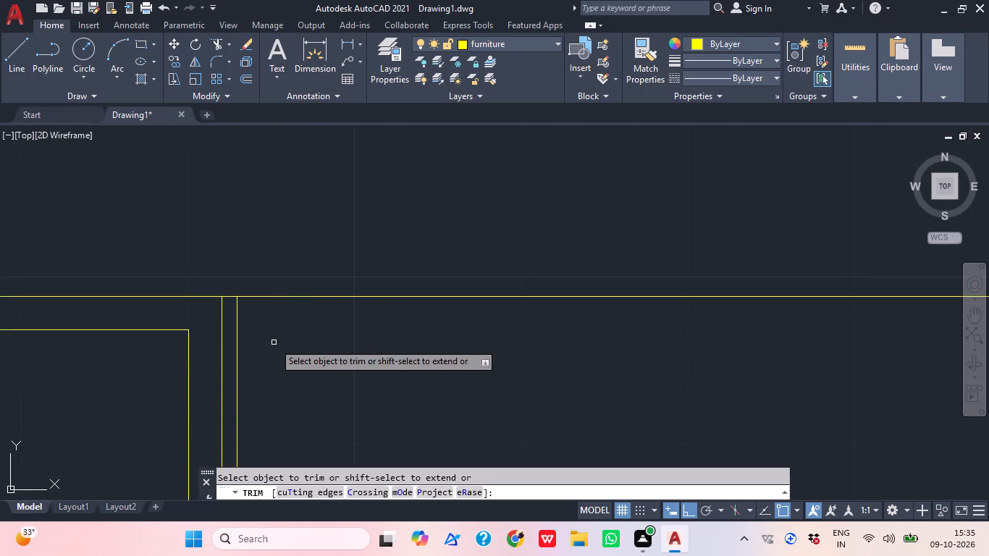
{"action": "scroll", "coordinate": [227, 294], "scroll_direction": "up", "scroll_amount": 2}
{"action": "left_click", "coordinate": [228, 306]}
{"action": "scroll", "coordinate": [277, 261], "scroll_direction": "down", "scroll_amount": 4}
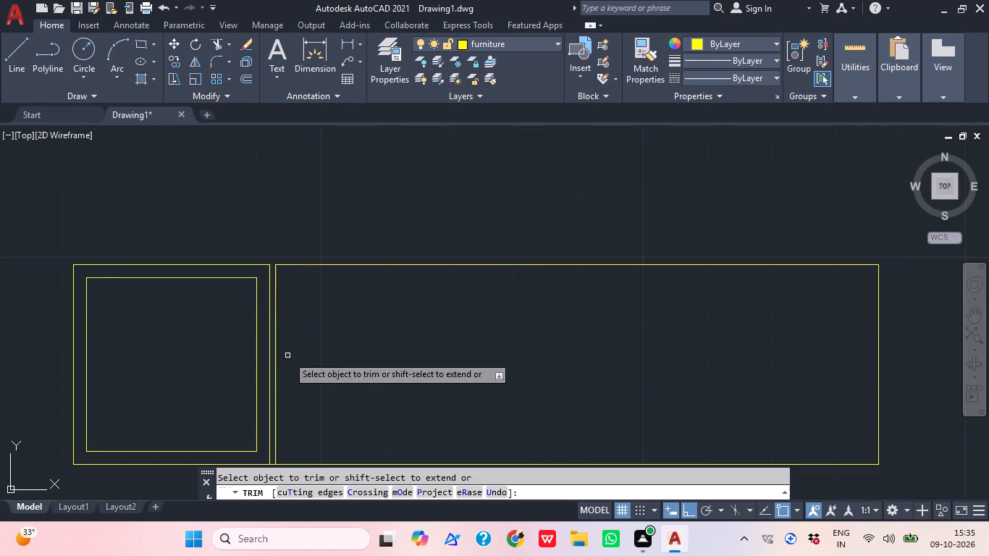
{"action": "middle_click_drag", "start_coordinate": [295, 353], "coordinate": [329, 219]}
{"action": "scroll", "coordinate": [307, 305], "scroll_direction": "up", "scroll_amount": 5}
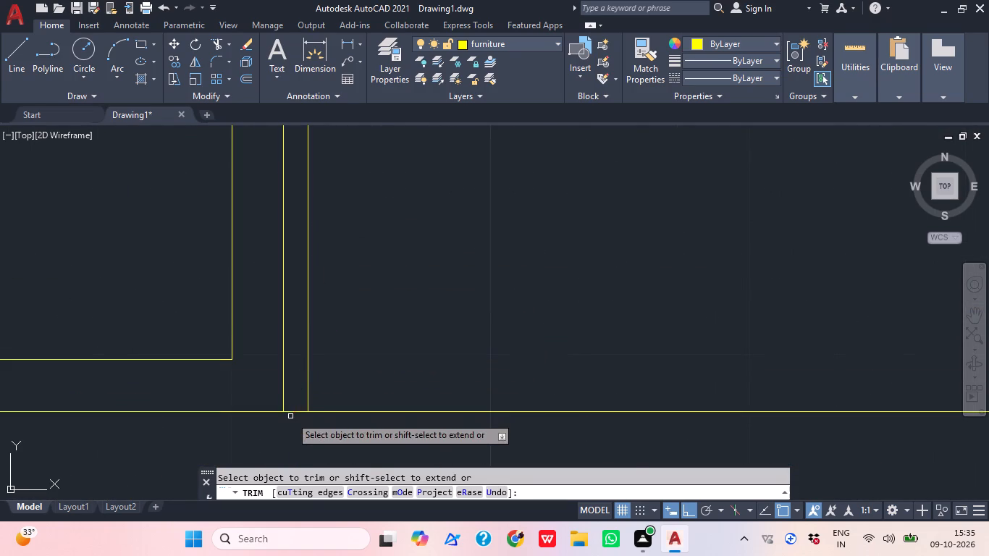
{"action": "left_click", "coordinate": [291, 416]}
{"action": "left_click", "coordinate": [291, 386]}
{"action": "key", "text": "Escape"}
Move the long rectangle's four lines straight east to widen the gap beside the corner square.
{"action": "scroll", "coordinate": [357, 308], "scroll_direction": "down", "scroll_amount": 3}
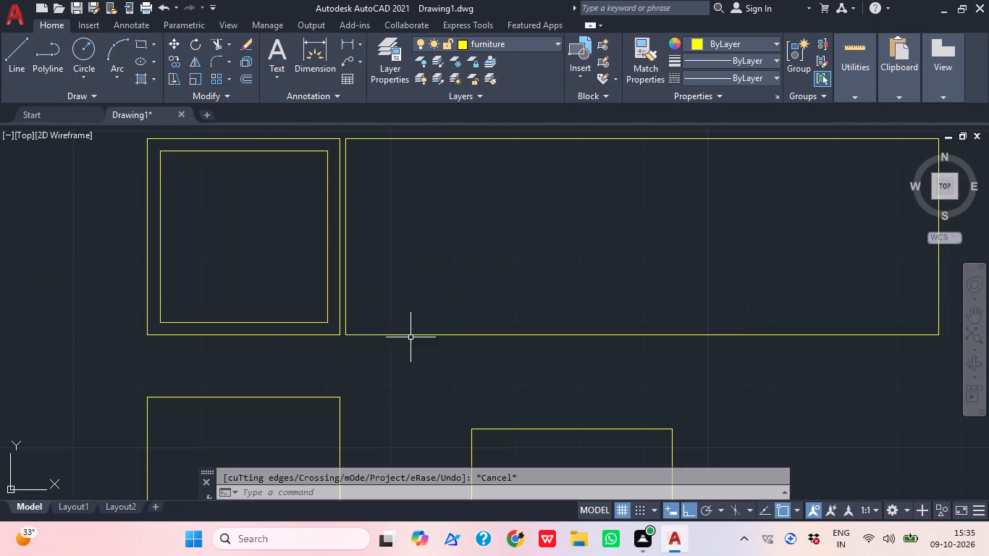
{"action": "left_click", "coordinate": [495, 353]}
{"action": "left_click", "coordinate": [434, 329]}
{"action": "middle_click_drag", "start_coordinate": [425, 280], "coordinate": [228, 451]}
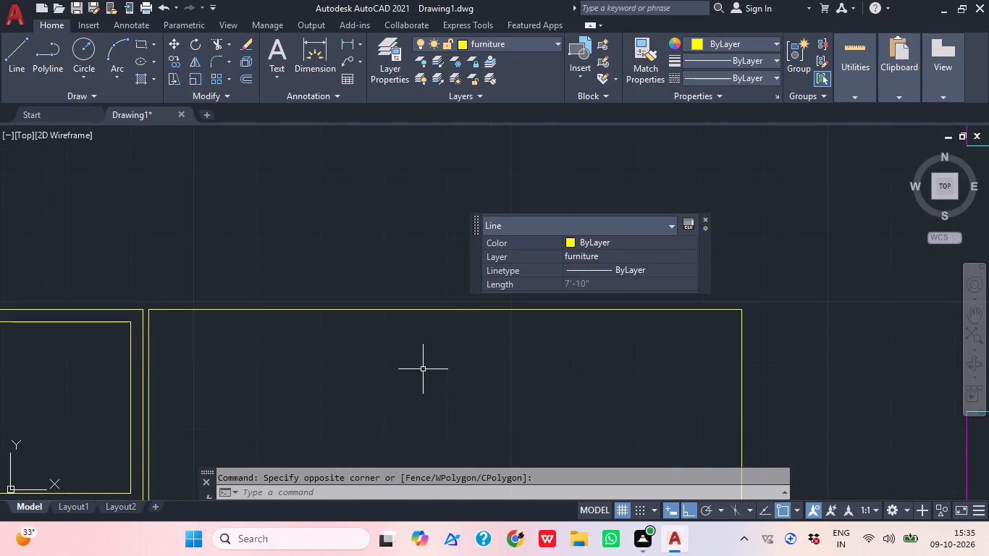
{"action": "left_click_drag", "start_coordinate": [768, 395], "coordinate": [736, 397]}
{"action": "scroll", "coordinate": [183, 273], "scroll_direction": "up", "scroll_amount": 2}
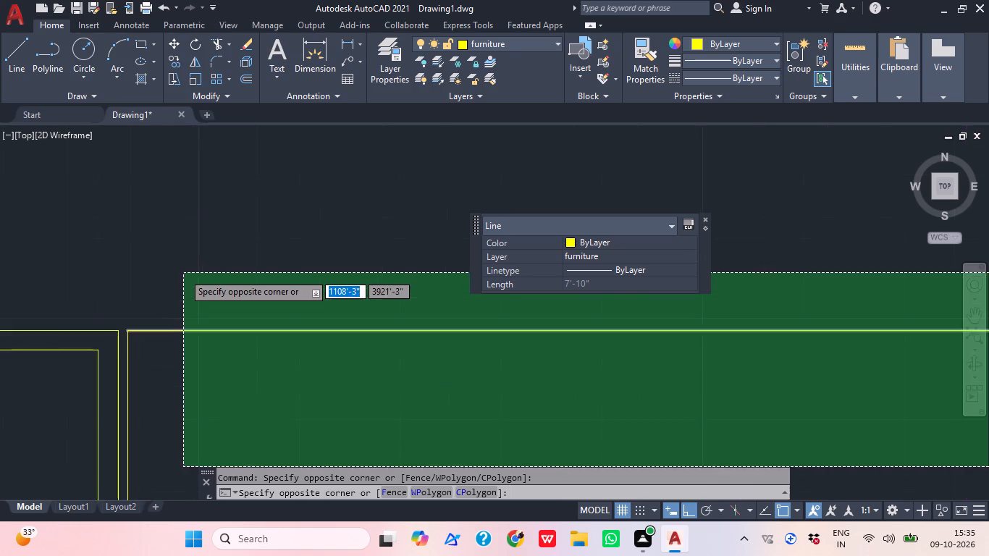
{"action": "left_click", "coordinate": [87, 285]}
{"action": "scroll", "coordinate": [211, 245], "scroll_direction": "down", "scroll_amount": 3}
{"action": "scroll", "coordinate": [230, 245], "scroll_direction": "up", "scroll_amount": 3}
{"action": "middle_click_drag", "start_coordinate": [287, 317], "coordinate": [339, 287]}
{"action": "scroll", "coordinate": [341, 287], "scroll_direction": "down", "scroll_amount": 3}
{"action": "middle_click_drag", "start_coordinate": [372, 351], "coordinate": [247, 339]}
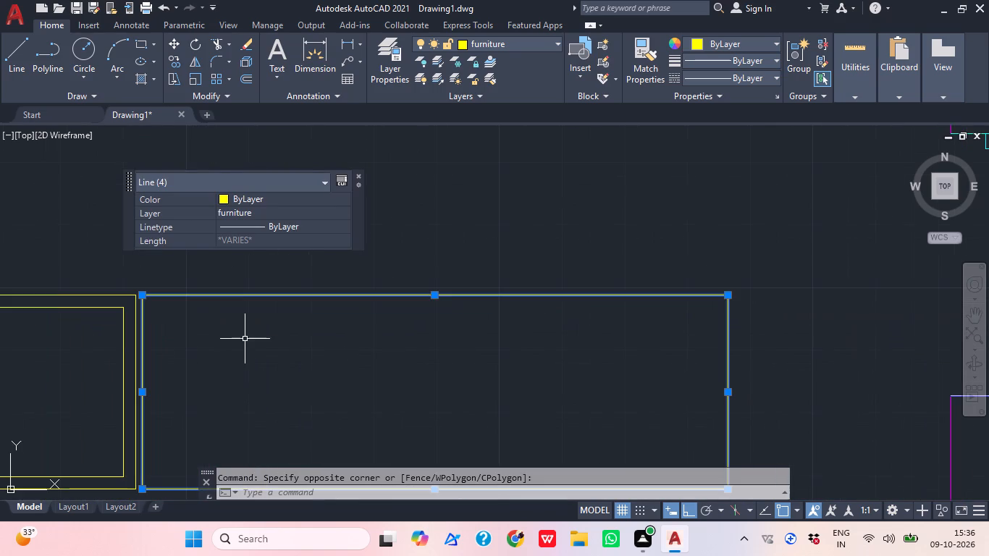
{"action": "type", "text": "m"}
{"action": "key", "text": "space"}
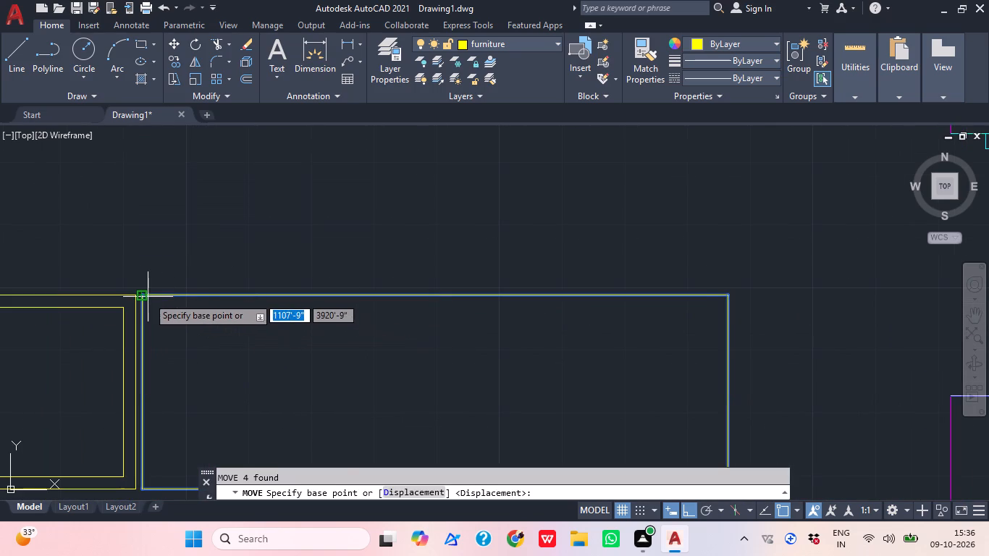
{"action": "left_click", "coordinate": [148, 297]}
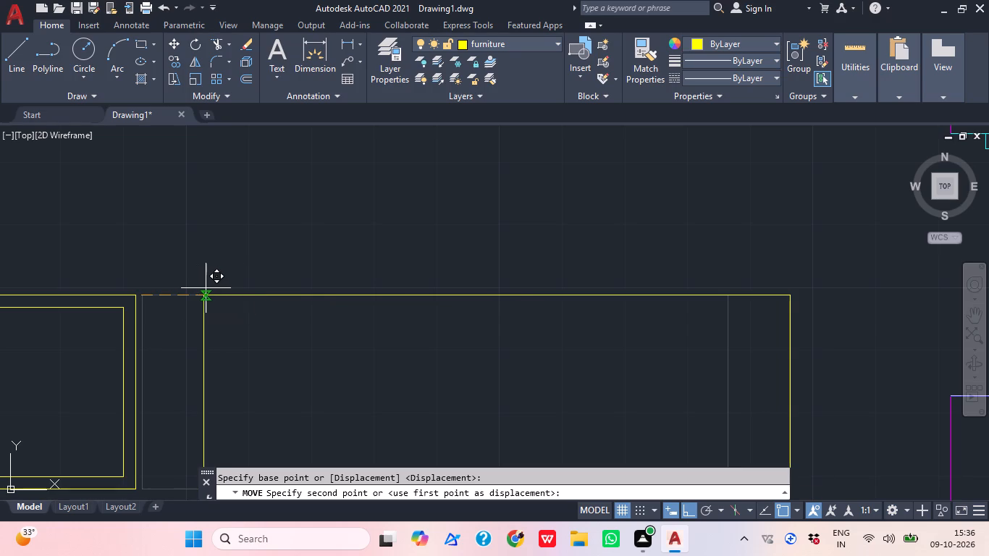
{"action": "left_click", "coordinate": [223, 290]}
Move the table rectangle diagonally southeast with ortho off, farther from both sofa pieces.
{"action": "scroll", "coordinate": [402, 255], "scroll_direction": "down", "scroll_amount": 2}
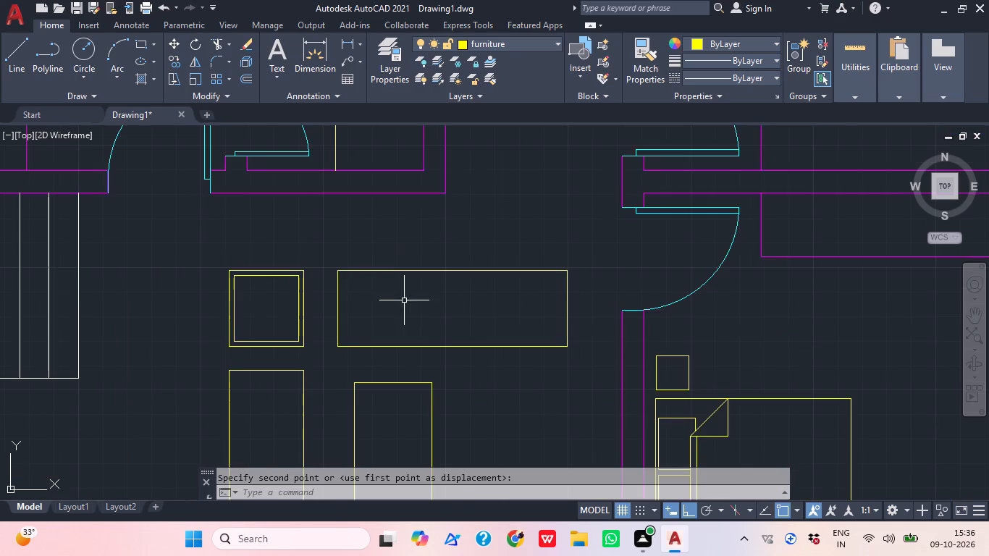
{"action": "middle_click_drag", "start_coordinate": [412, 319], "coordinate": [371, 271]}
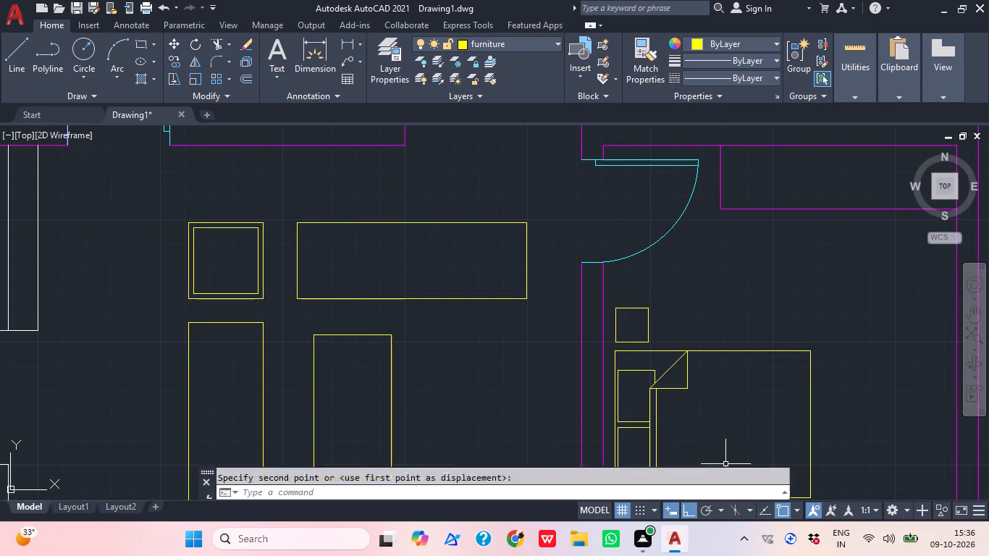
{"action": "middle_click_drag", "start_coordinate": [522, 452], "coordinate": [503, 365]}
{"action": "left_click_drag", "start_coordinate": [414, 355], "coordinate": [401, 353]}
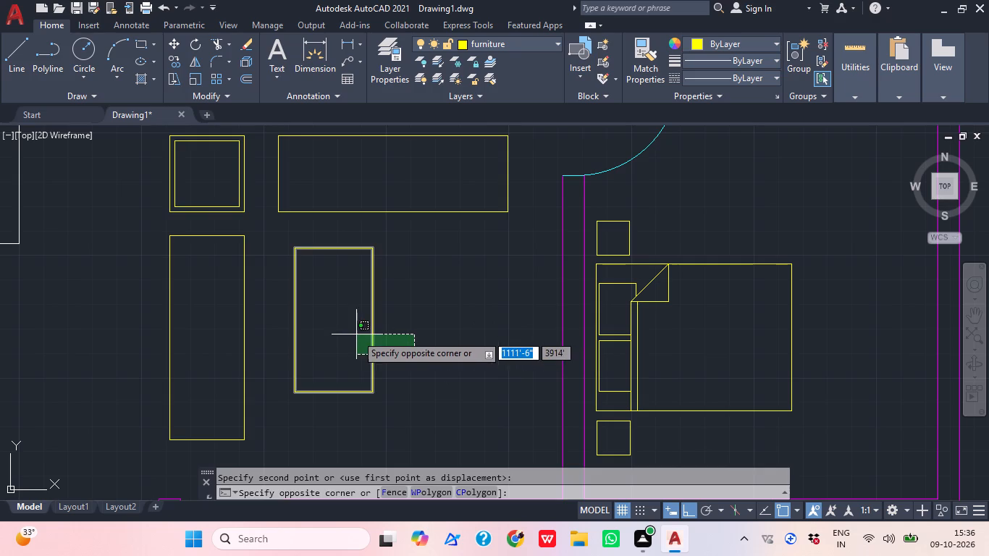
{"action": "left_click", "coordinate": [277, 308]}
{"action": "type", "text": "m"}
{"action": "key", "text": "space"}
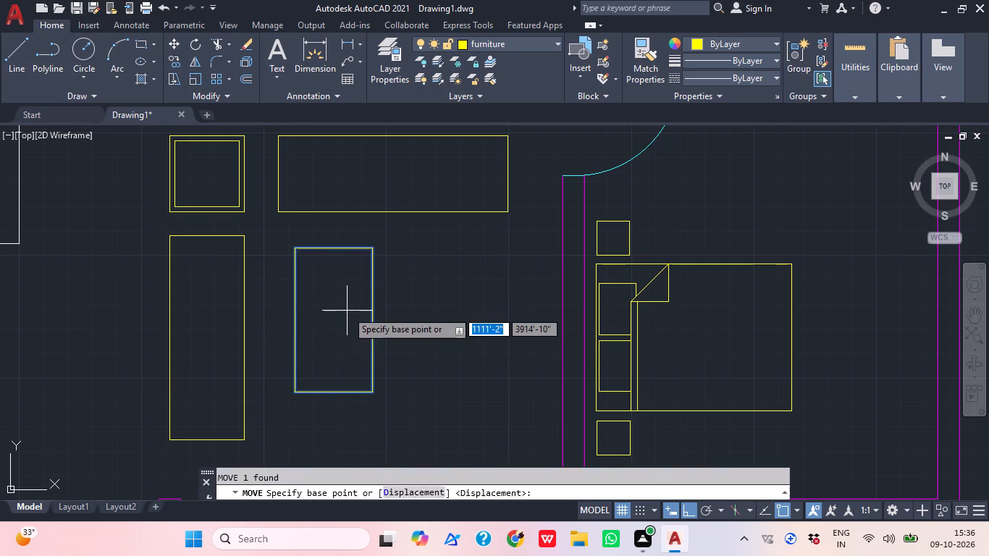
{"action": "left_click", "coordinate": [366, 315]}
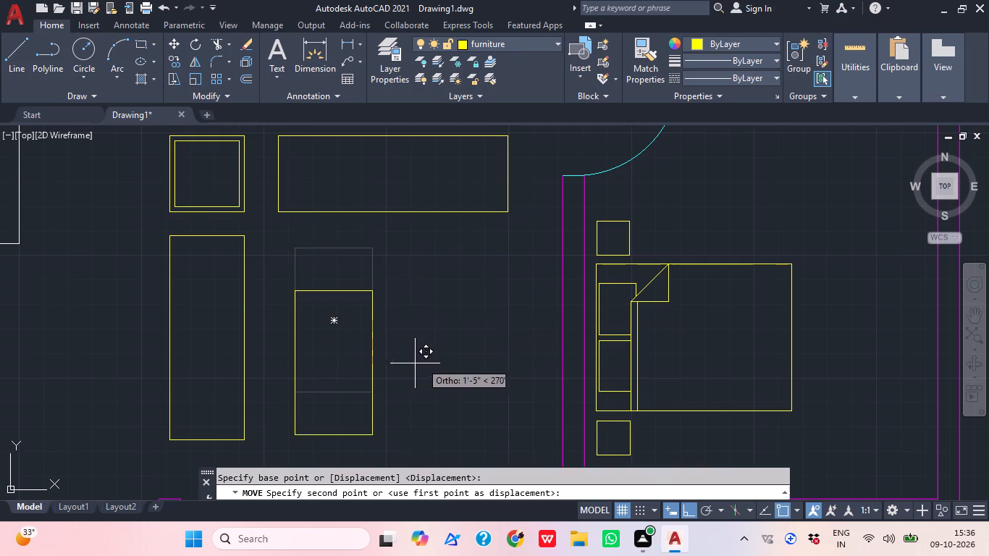
{"action": "left_click", "coordinate": [682, 508]}
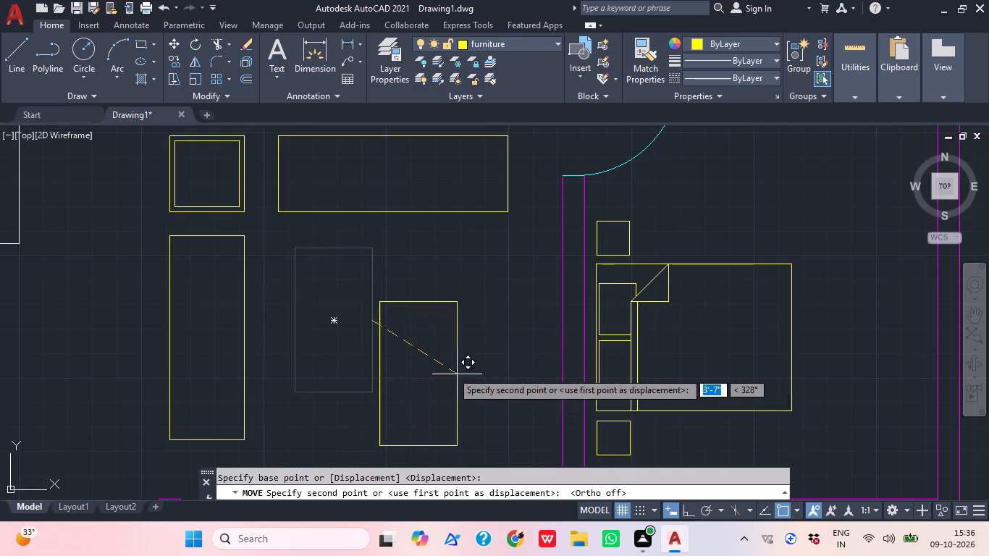
{"action": "left_click", "coordinate": [418, 343]}
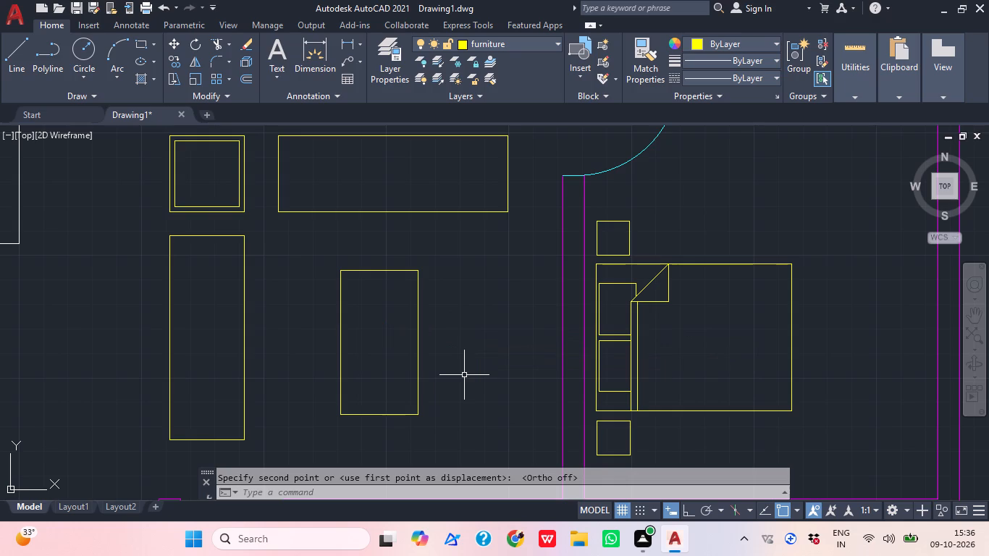
Offset the table rectangle 2" inward to form a double outline.
{"action": "key", "text": "o"}
{"action": "key", "text": "space"}
{"action": "type", "text": "2\""}
{"action": "key", "text": "Return"}
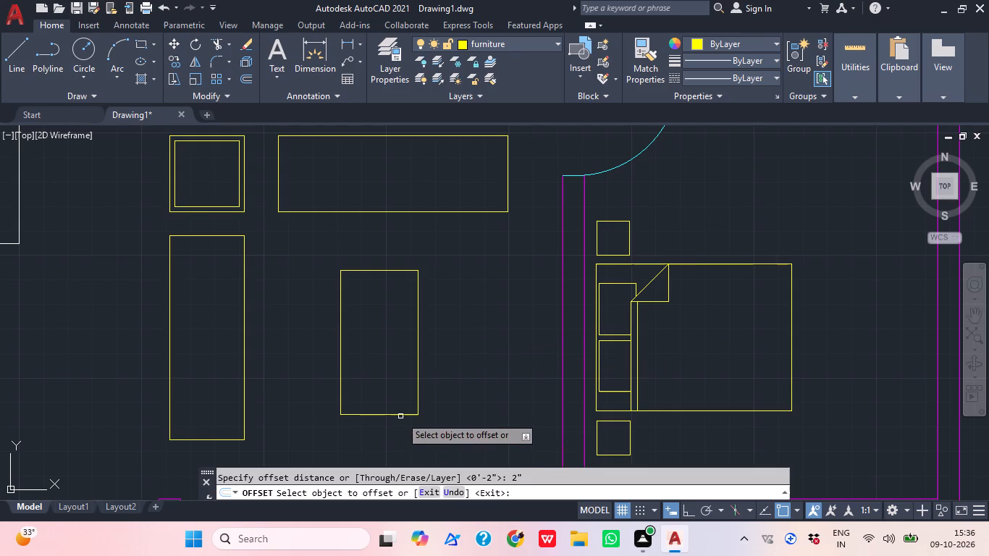
{"action": "left_click", "coordinate": [377, 269]}
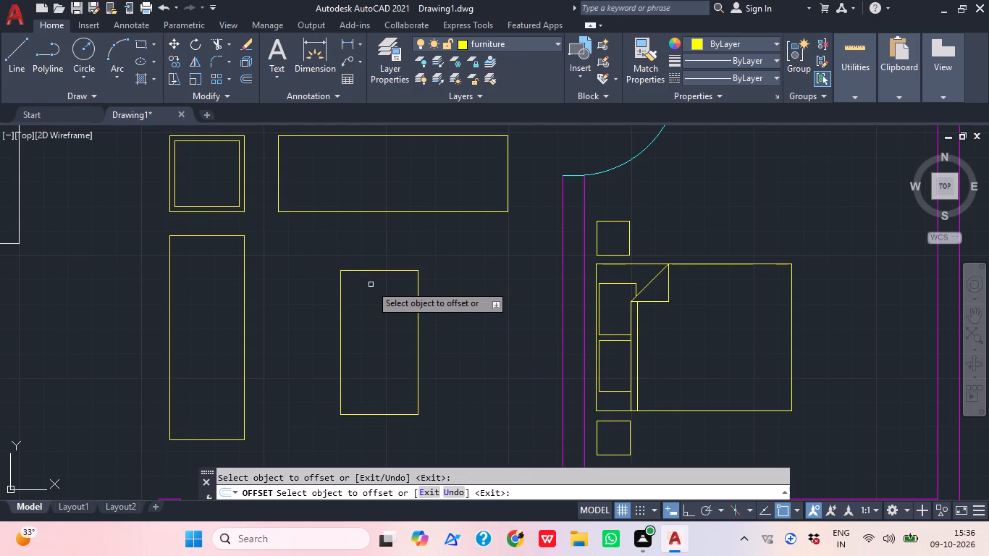
{"action": "left_click", "coordinate": [369, 269]}
{"action": "left_click", "coordinate": [365, 349]}
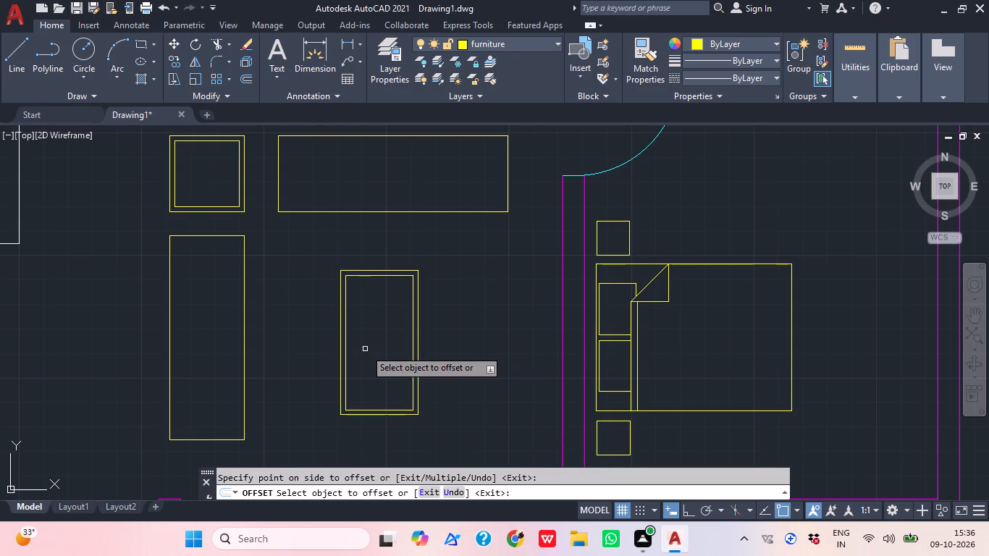
{"action": "key", "text": "space"}
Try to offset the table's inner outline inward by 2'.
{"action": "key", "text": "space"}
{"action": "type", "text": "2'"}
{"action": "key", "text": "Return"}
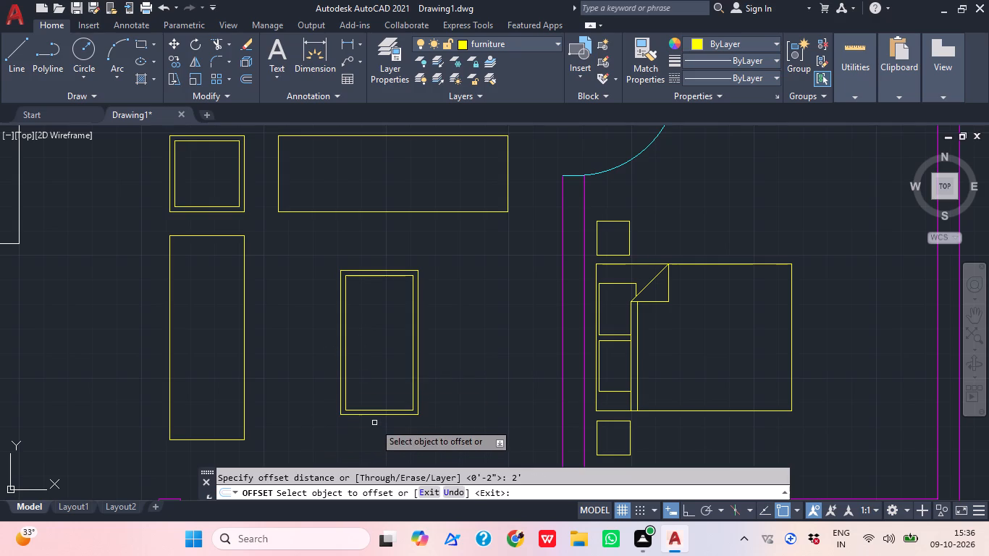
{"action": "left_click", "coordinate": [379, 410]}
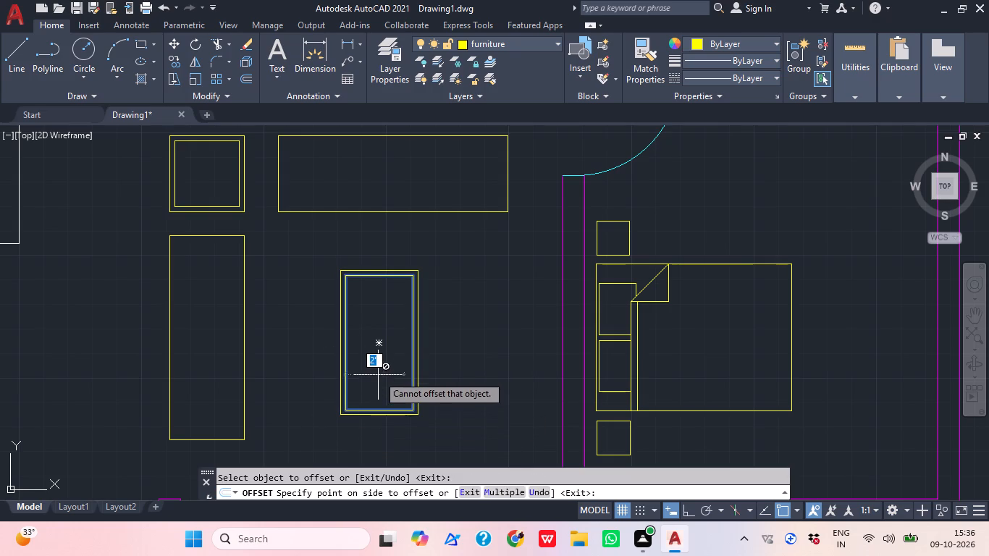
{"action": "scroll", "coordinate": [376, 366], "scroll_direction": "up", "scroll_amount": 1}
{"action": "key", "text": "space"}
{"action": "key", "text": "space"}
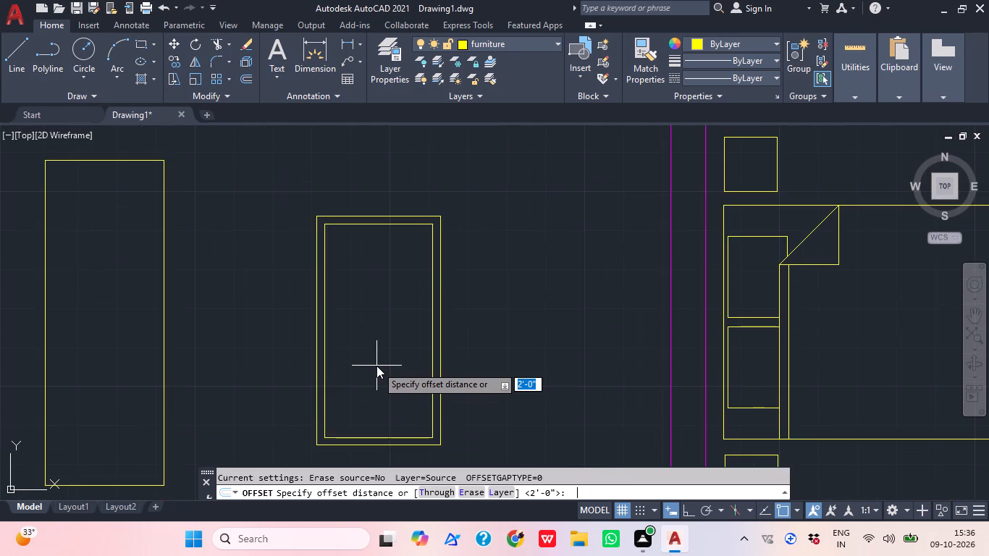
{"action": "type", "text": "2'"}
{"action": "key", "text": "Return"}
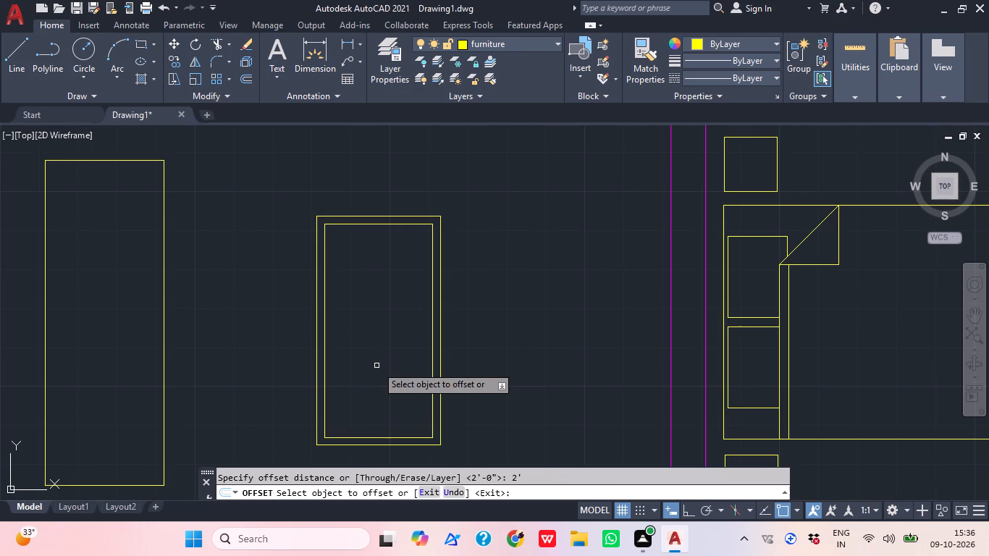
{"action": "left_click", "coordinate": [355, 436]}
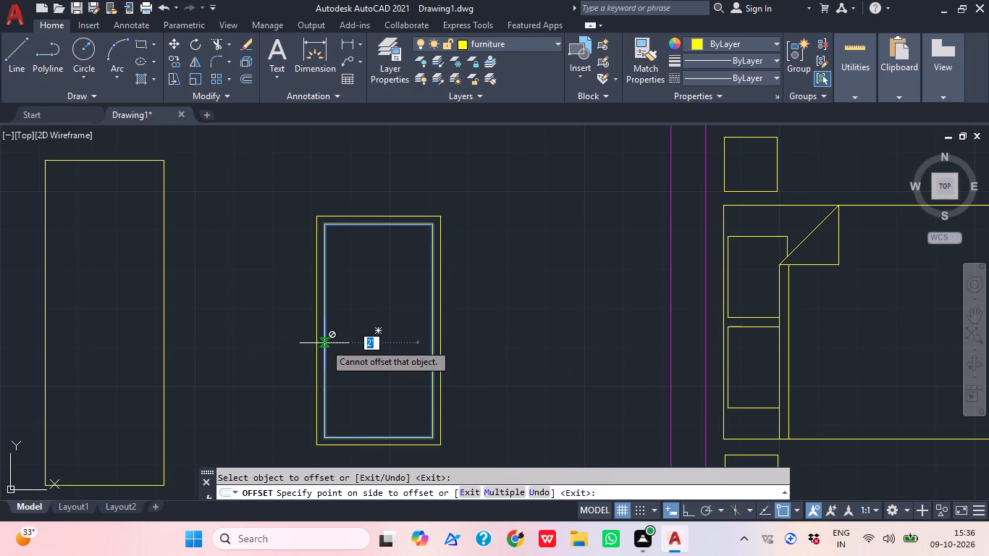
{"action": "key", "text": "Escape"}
Draw a horizontal line about 2'-6" long across the vertical sofa rectangle, just inside its north end, for an armrest.
{"action": "scroll", "coordinate": [344, 351], "scroll_direction": "down", "scroll_amount": 1}
{"action": "middle_click_drag", "start_coordinate": [422, 350], "coordinate": [393, 352]}
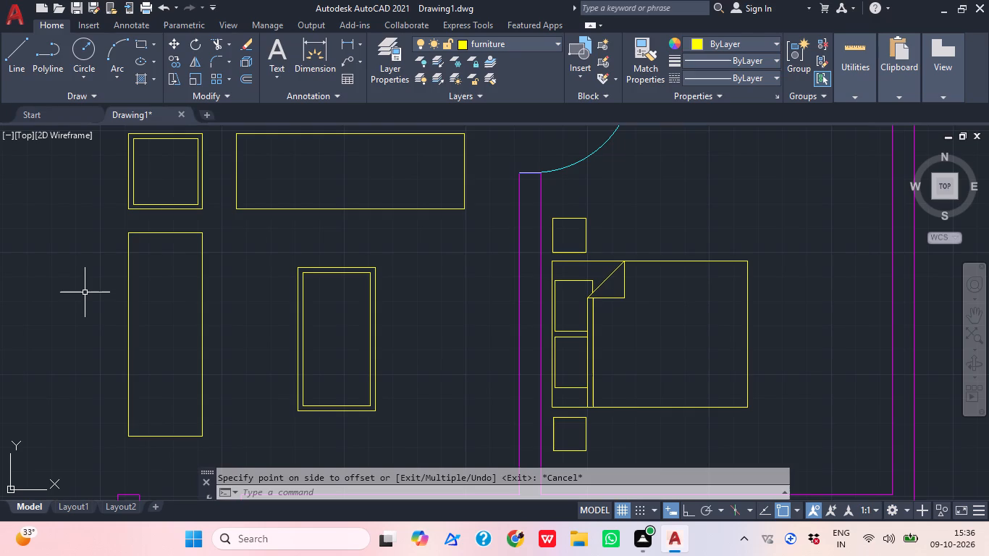
{"action": "middle_click_drag", "start_coordinate": [164, 232], "coordinate": [210, 324]}
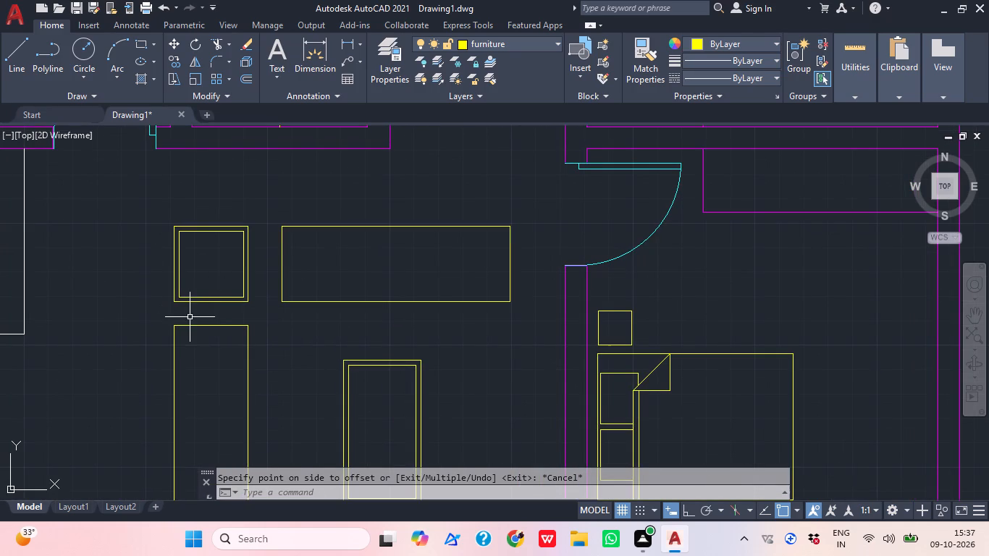
{"action": "type", "text": "l"}
{"action": "key", "text": "space"}
{"action": "scroll", "coordinate": [170, 364], "scroll_direction": "up", "scroll_amount": 1}
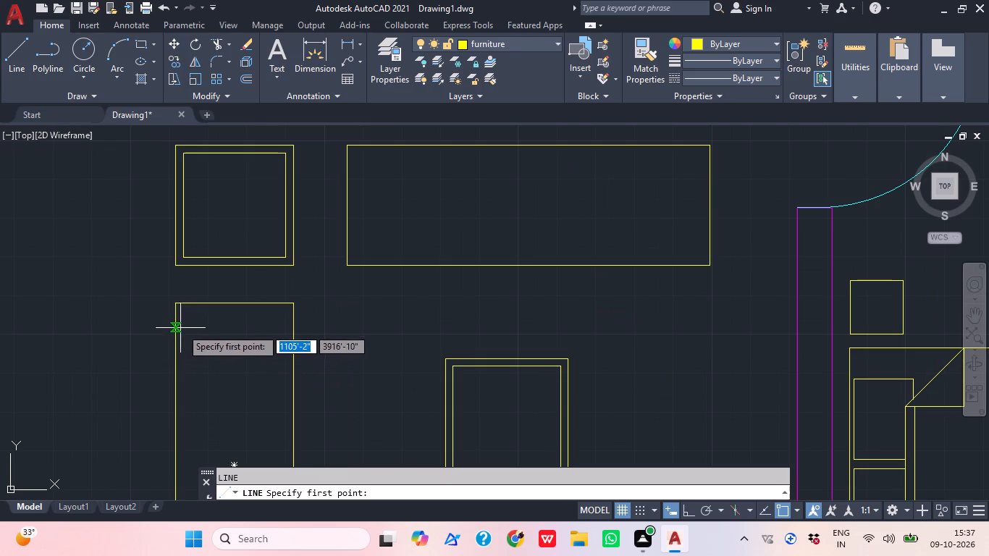
{"action": "left_click", "coordinate": [172, 327]}
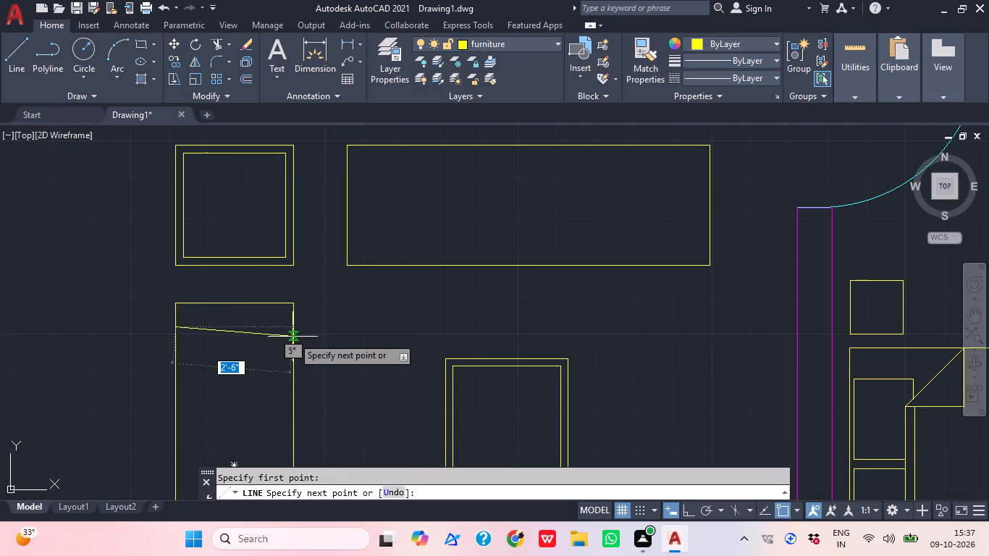
{"action": "left_click", "coordinate": [297, 325]}
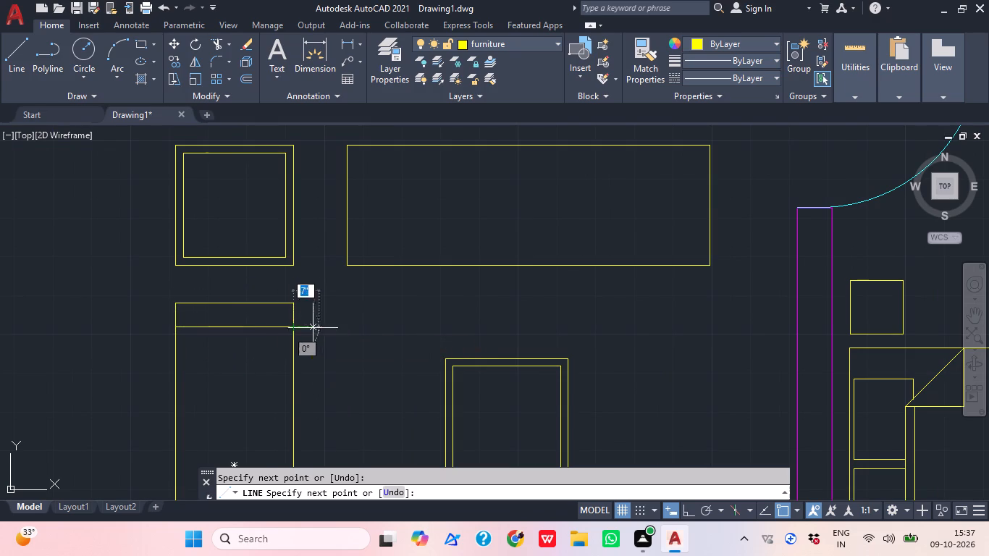
{"action": "key", "text": "Escape"}
Draw a matching horizontal armrest line across the vertical sofa rectangle, just inside its south end.
{"action": "middle_click_drag", "start_coordinate": [320, 414], "coordinate": [264, 335]}
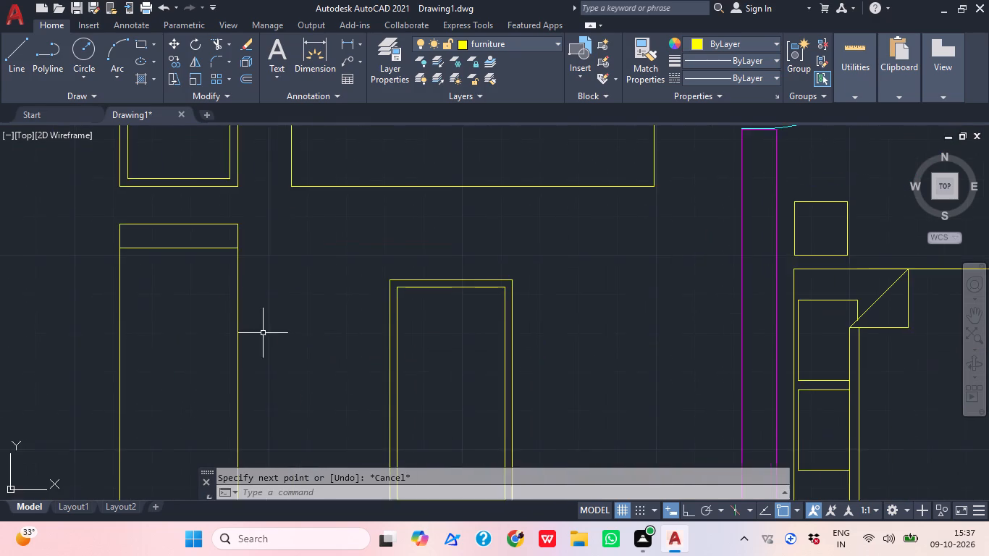
{"action": "scroll", "coordinate": [317, 347], "scroll_direction": "down", "scroll_amount": 2}
{"action": "middle_click_drag", "start_coordinate": [298, 414], "coordinate": [303, 399]}
{"action": "key", "text": "l"}
{"action": "key", "text": "space"}
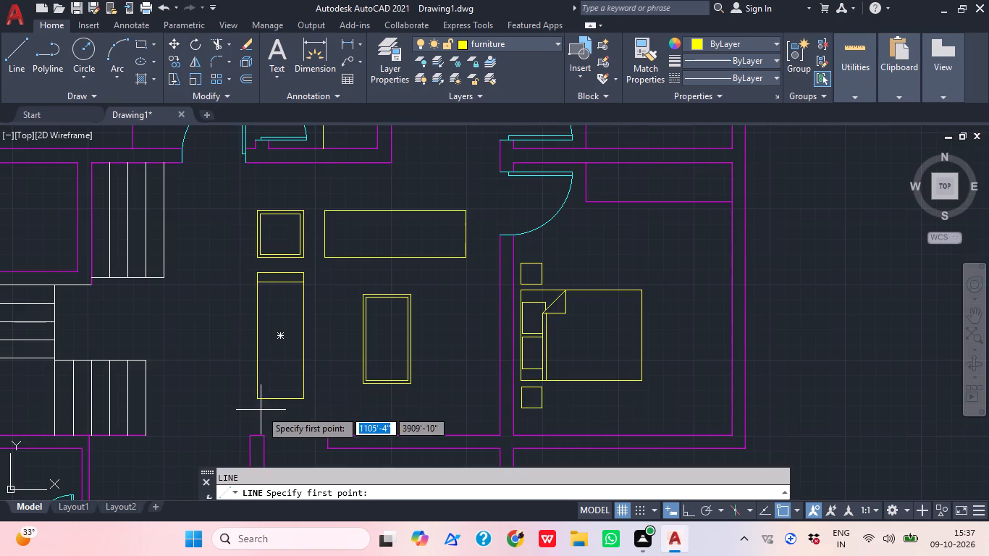
{"action": "scroll", "coordinate": [261, 410], "scroll_direction": "up", "scroll_amount": 2}
{"action": "left_click", "coordinate": [250, 371]}
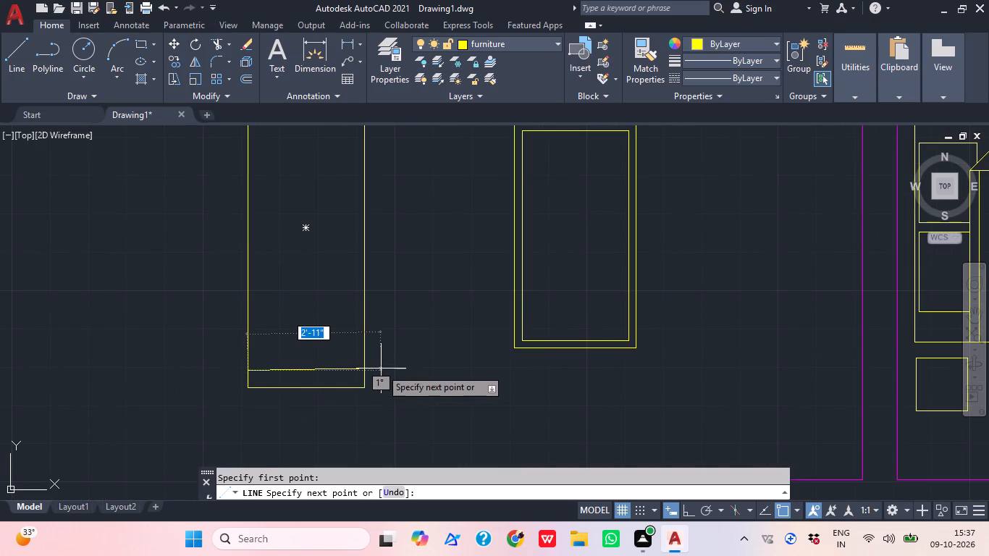
{"action": "left_click", "coordinate": [366, 368]}
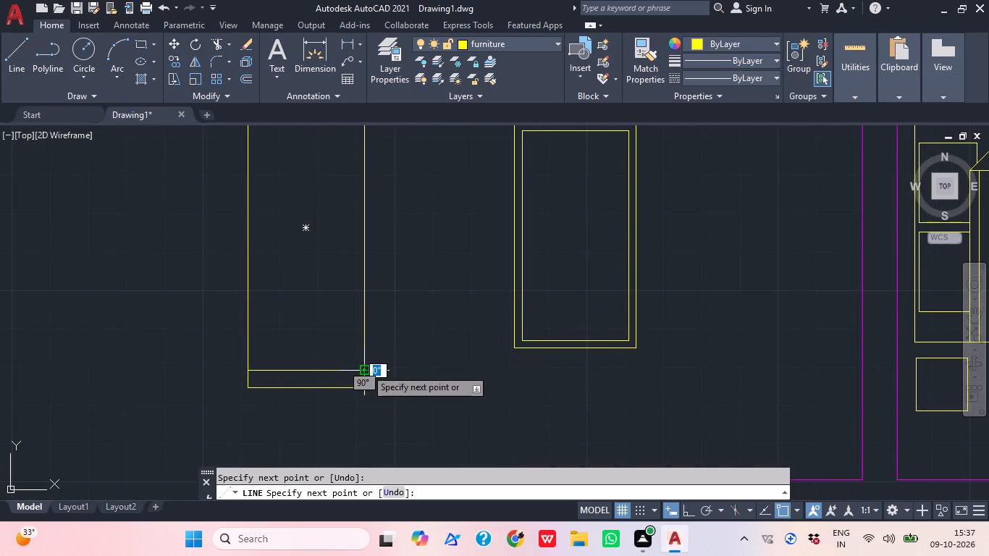
{"action": "key", "text": "Escape"}
With ortho on, draw a vertical backrest line about 6'-1" long near the sofa's west edge, joining the two armrest lines.
{"action": "middle_click_drag", "start_coordinate": [376, 362], "coordinate": [242, 403]}
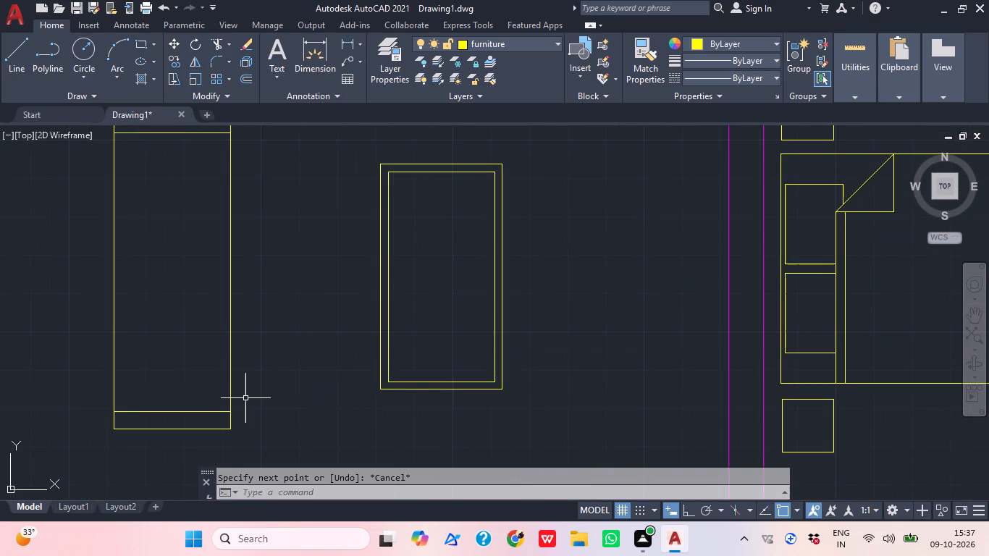
{"action": "type", "text": "l"}
{"action": "key", "text": "space"}
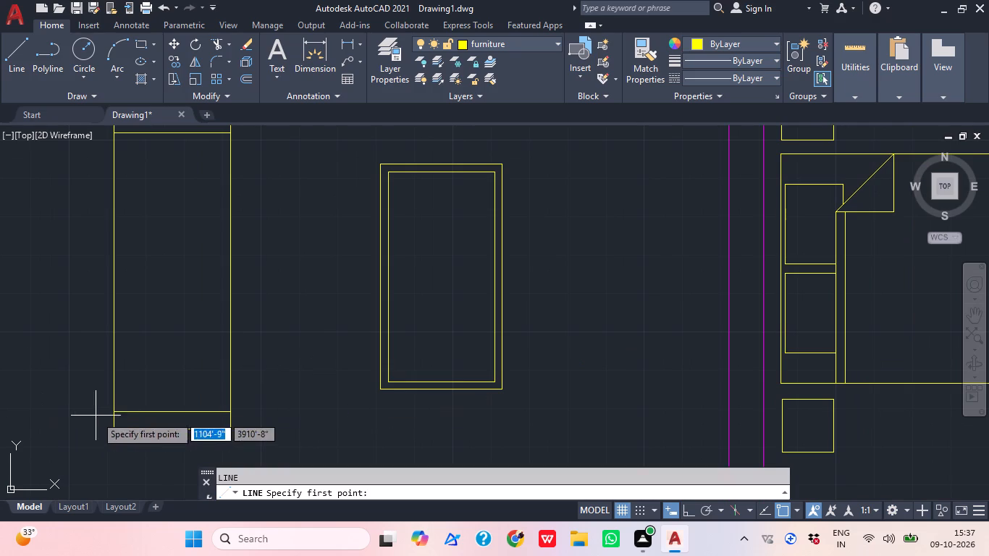
{"action": "left_click", "coordinate": [133, 410]}
{"action": "middle_click_drag", "start_coordinate": [115, 249], "coordinate": [115, 258]}
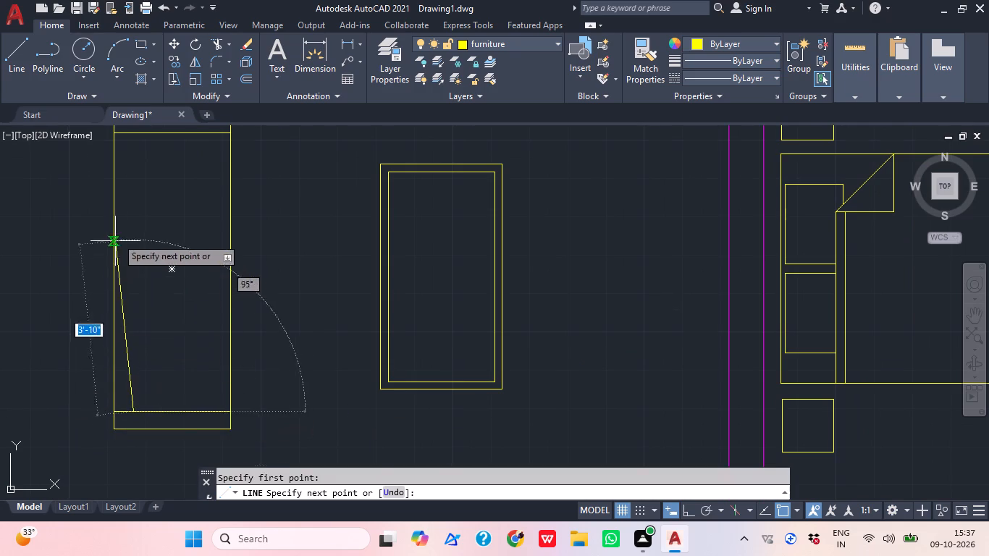
{"action": "middle_click_drag", "start_coordinate": [115, 258], "coordinate": [100, 436]}
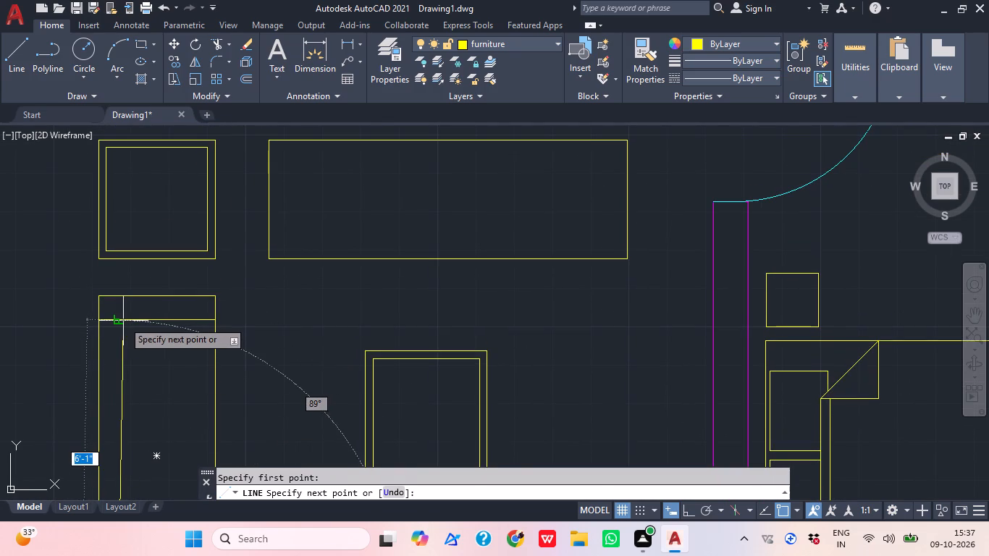
{"action": "middle_click_drag", "start_coordinate": [123, 321], "coordinate": [164, 274]}
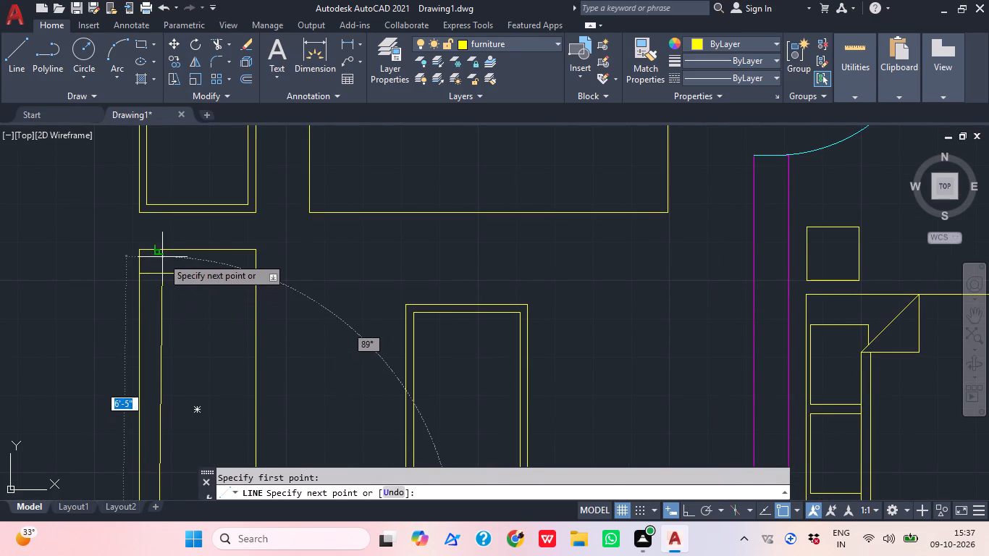
{"action": "left_click", "coordinate": [692, 509]}
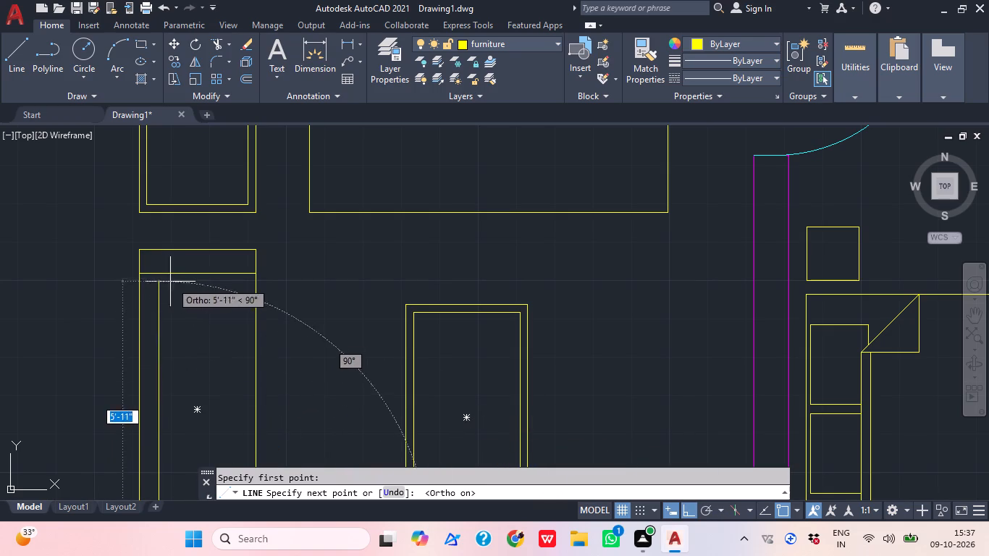
{"action": "left_click", "coordinate": [160, 277]}
{"action": "key", "text": "Escape"}
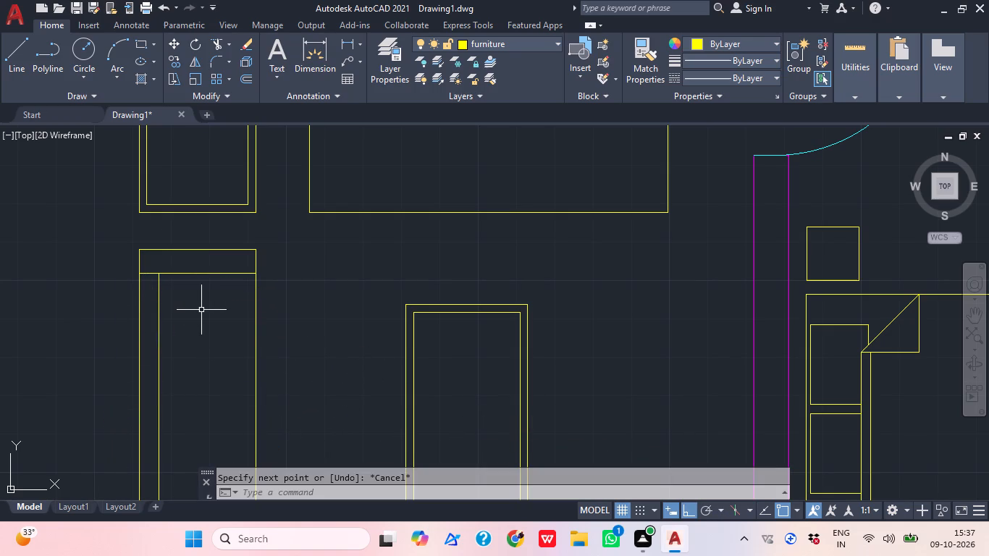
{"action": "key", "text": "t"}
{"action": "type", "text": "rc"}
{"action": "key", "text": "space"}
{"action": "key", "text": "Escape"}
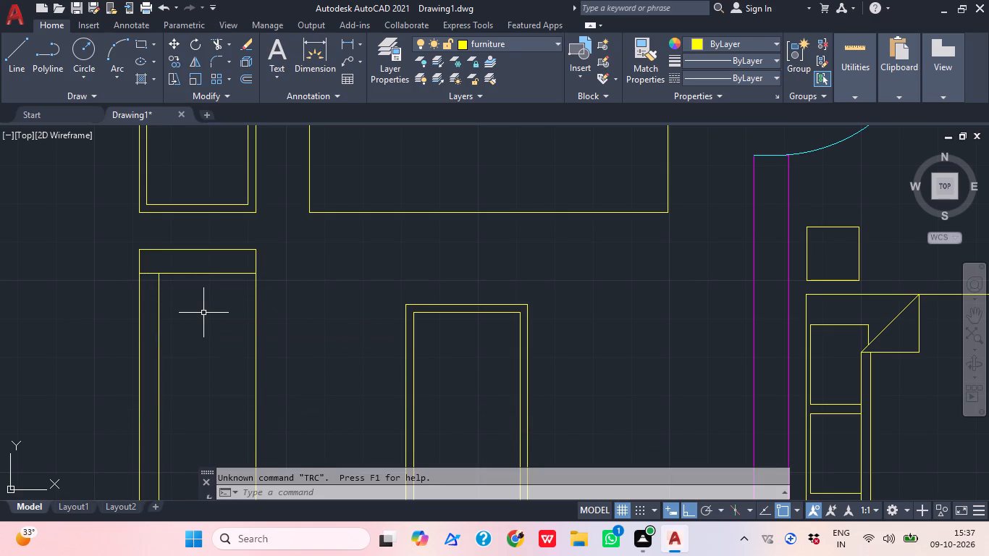
Trim the parts of both armrest lines that lie between the sofa's west edge and the backrest line.
{"action": "type", "text": "tr"}
{"action": "key", "text": "space"}
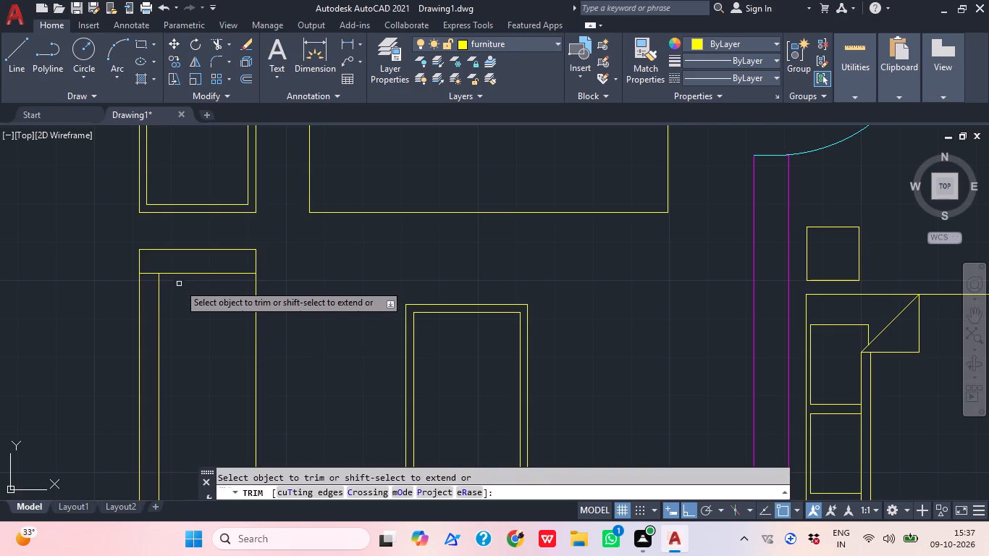
{"action": "left_click", "coordinate": [152, 266]}
{"action": "left_click", "coordinate": [152, 289]}
{"action": "scroll", "coordinate": [249, 284], "scroll_direction": "down", "scroll_amount": 2}
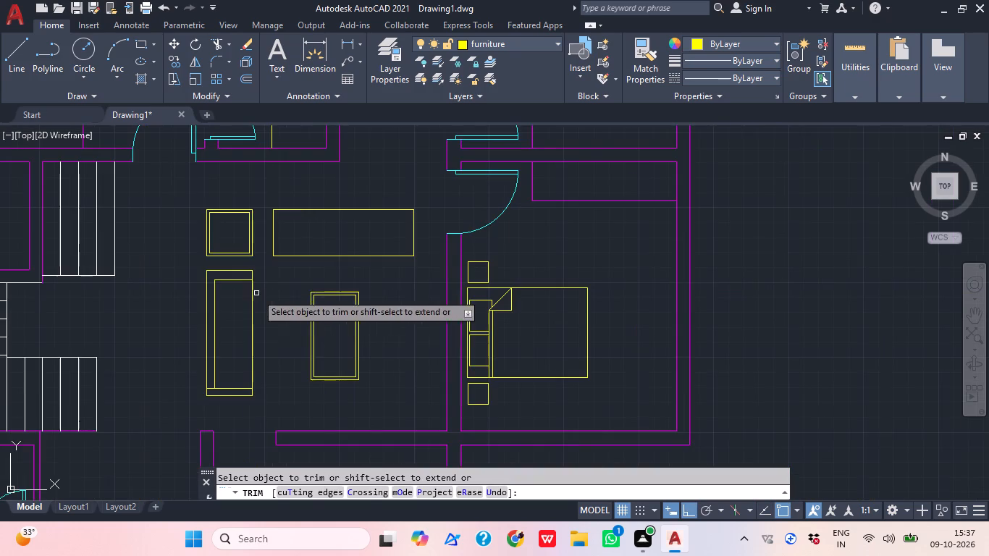
{"action": "scroll", "coordinate": [218, 387], "scroll_direction": "up", "scroll_amount": 4}
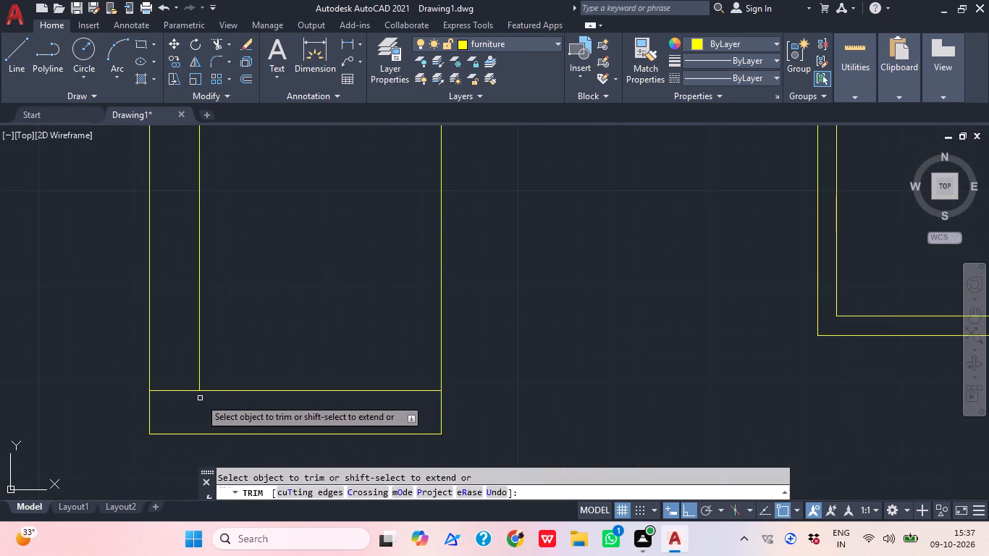
{"action": "left_click", "coordinate": [198, 400]}
{"action": "left_click", "coordinate": [168, 387]}
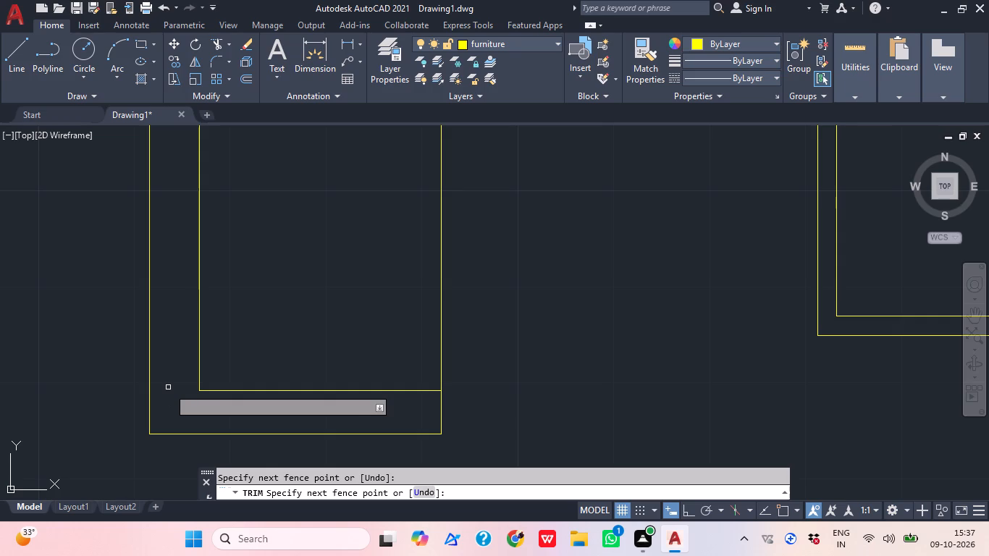
{"action": "scroll", "coordinate": [100, 174], "scroll_direction": "down", "scroll_amount": 4}
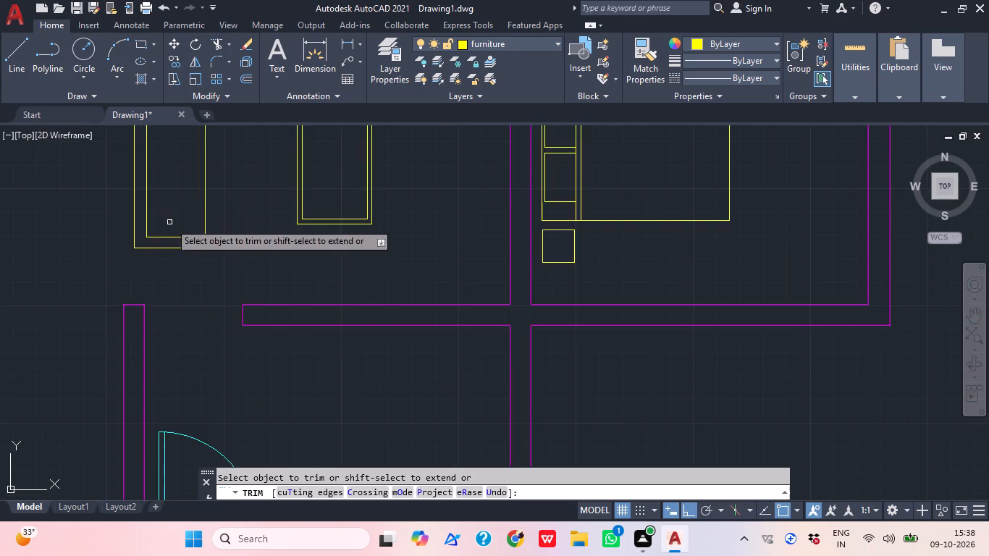
{"action": "middle_click_drag", "start_coordinate": [192, 270], "coordinate": [201, 392]}
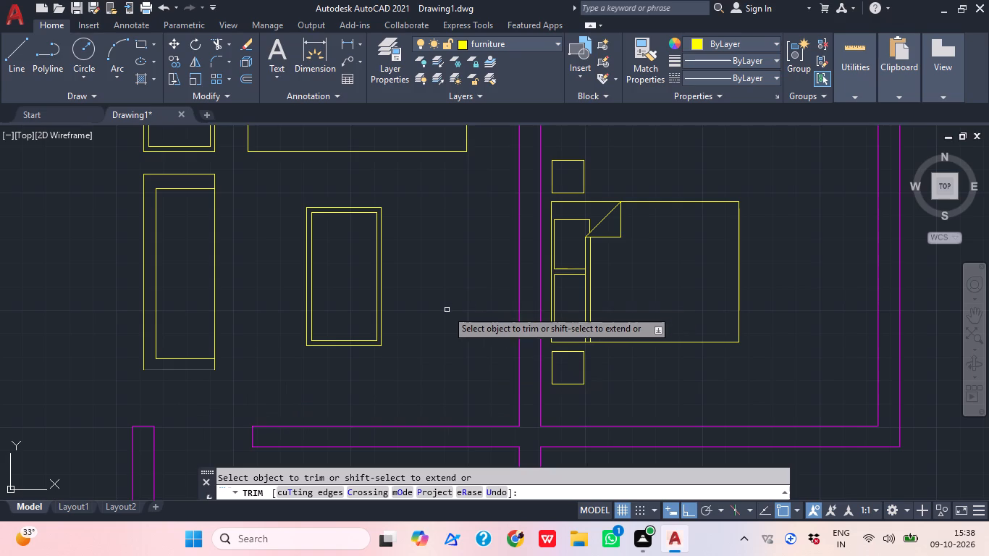
{"action": "key", "text": "Escape"}
Offset the vertical sofa's backrest line 3" east, toward the inside of the seat.
{"action": "middle_click", "coordinate": [274, 391]}
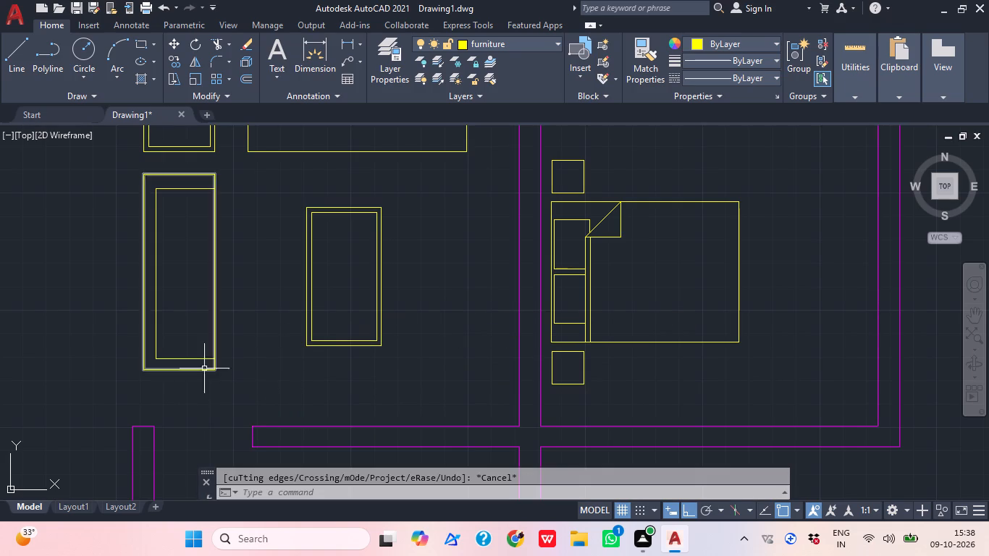
{"action": "middle_click_drag", "start_coordinate": [201, 358], "coordinate": [253, 420]}
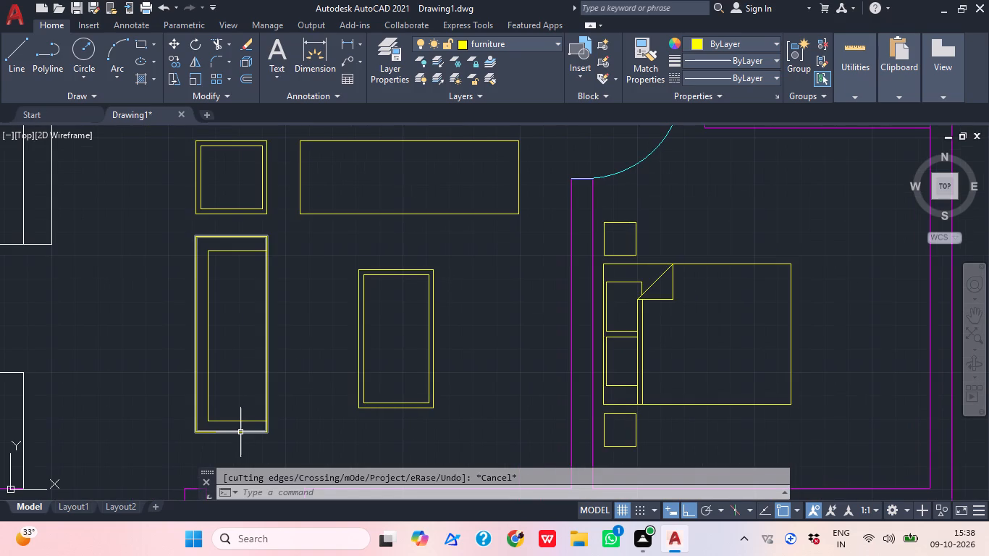
{"action": "type", "text": "o"}
{"action": "key", "text": "space"}
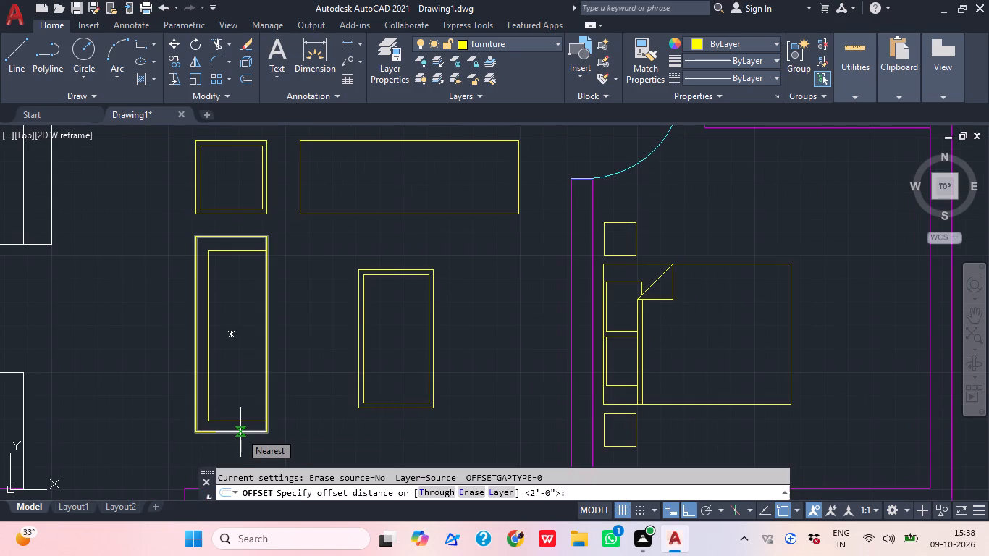
{"action": "type", "text": "3\""}
{"action": "key", "text": "Return"}
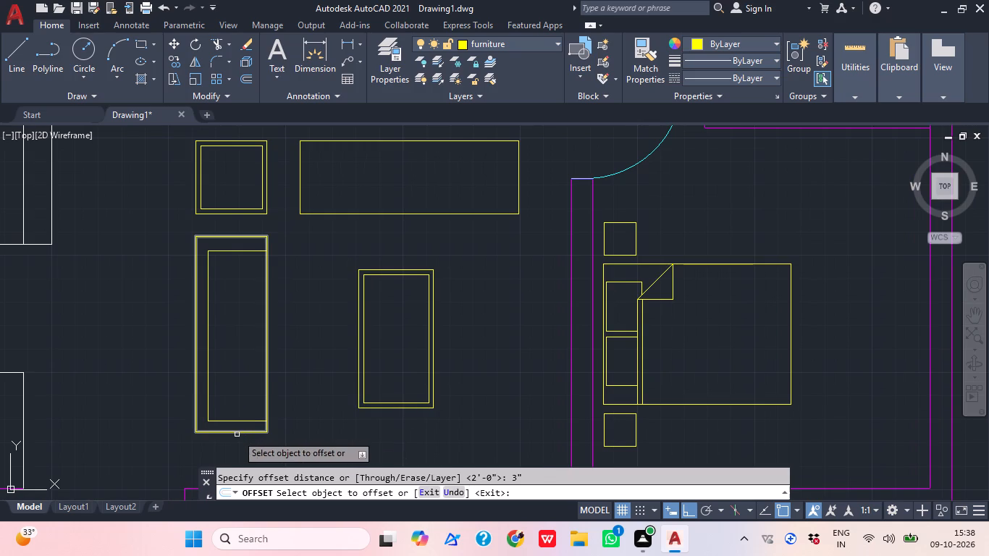
{"action": "left_click", "coordinate": [212, 358]}
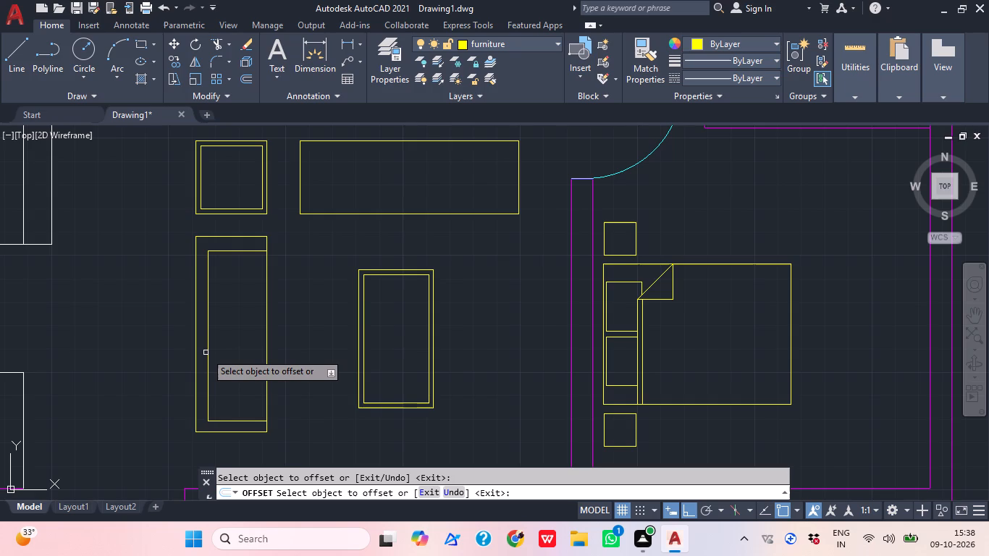
{"action": "left_click", "coordinate": [211, 361]}
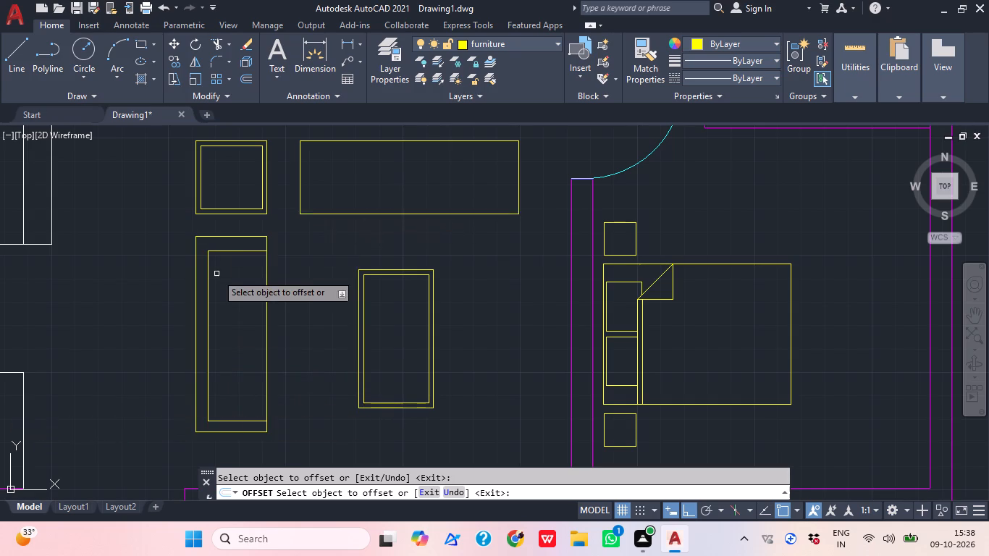
{"action": "scroll", "coordinate": [214, 282], "scroll_direction": "up", "scroll_amount": 2}
{"action": "left_click", "coordinate": [195, 296]}
{"action": "left_click", "coordinate": [261, 290]}
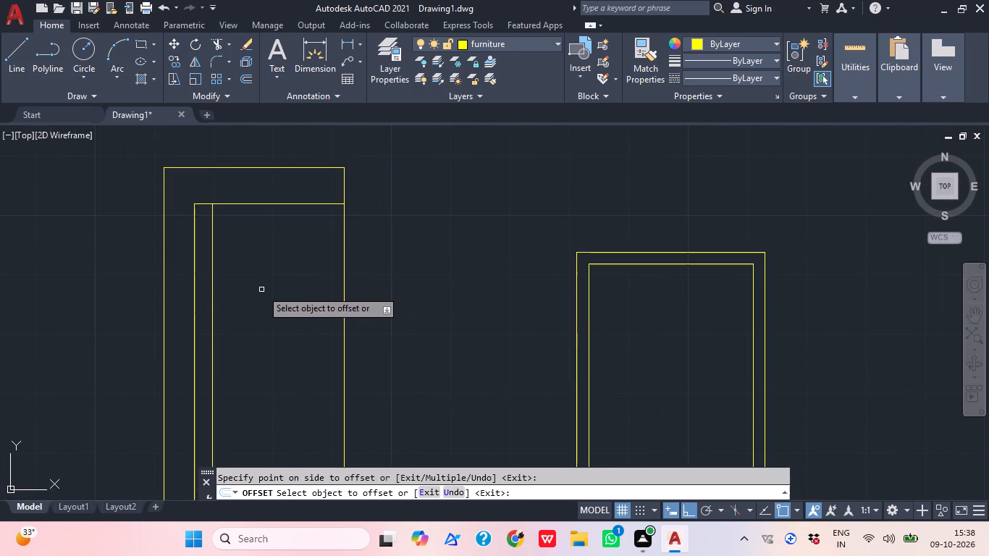
{"action": "key", "text": "Escape"}
Copy the small square armchair drawn outside the plan to the east, using a base point on its north edge.
{"action": "scroll", "coordinate": [298, 266], "scroll_direction": "down", "scroll_amount": 4}
{"action": "scroll", "coordinate": [304, 271], "scroll_direction": "up", "scroll_amount": 1}
{"action": "scroll", "coordinate": [306, 271], "scroll_direction": "down", "scroll_amount": 2}
{"action": "scroll", "coordinate": [329, 269], "scroll_direction": "up", "scroll_amount": 1}
{"action": "middle_click_drag", "start_coordinate": [376, 266], "coordinate": [315, 296]}
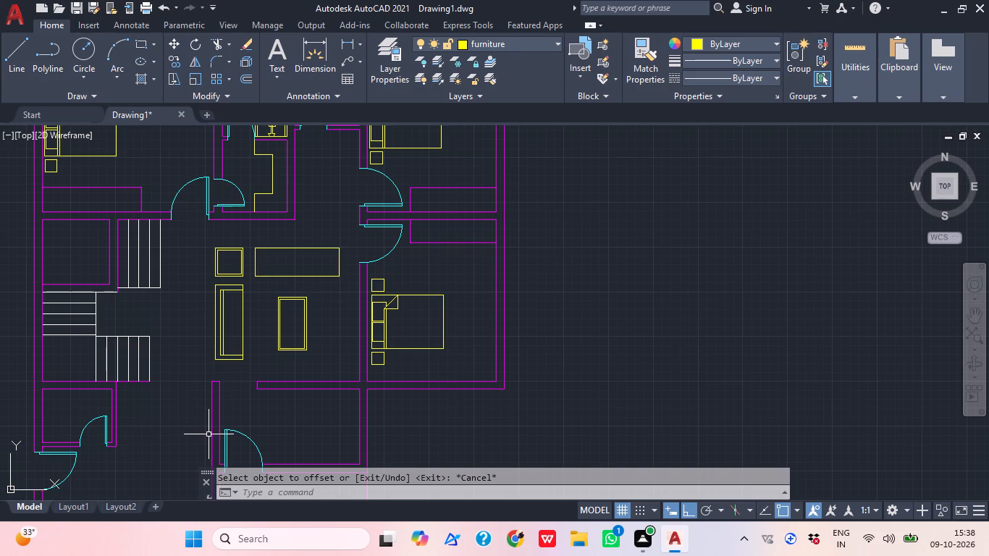
{"action": "key", "text": "Escape"}
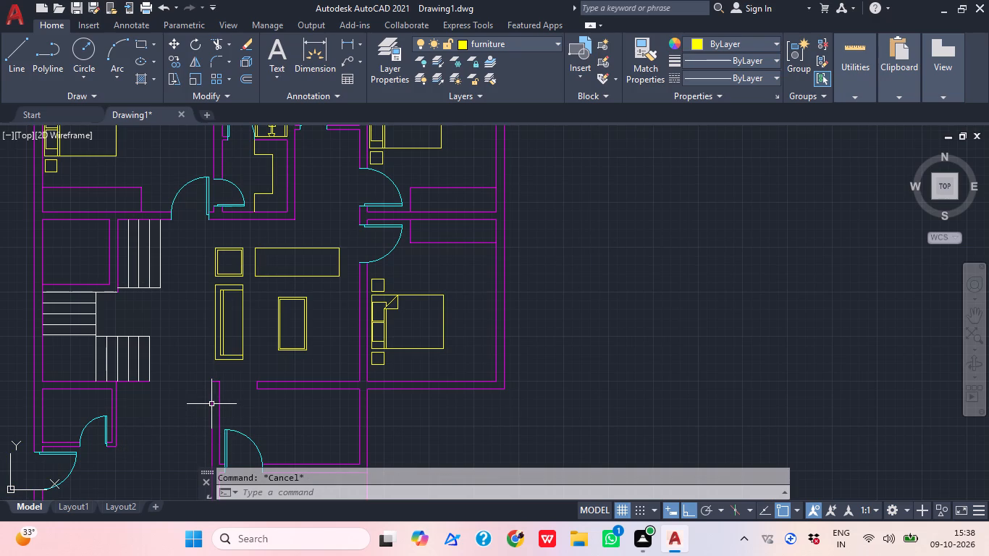
{"action": "middle_click_drag", "start_coordinate": [178, 451], "coordinate": [159, 416]}
{"action": "middle_click_drag", "start_coordinate": [203, 521], "coordinate": [153, 492]}
{"action": "middle_click_drag", "start_coordinate": [282, 445], "coordinate": [274, 474]}
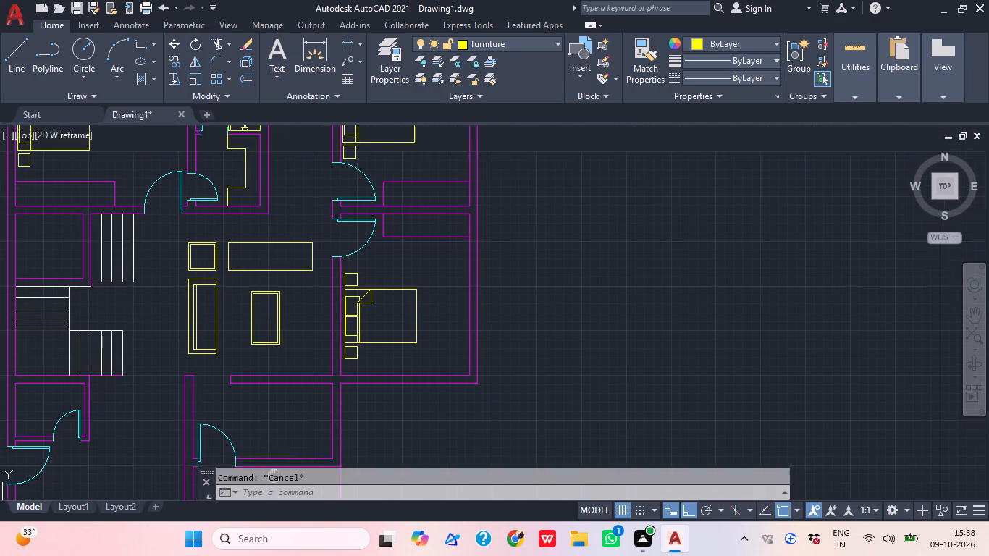
{"action": "middle_click_drag", "start_coordinate": [274, 474], "coordinate": [270, 478]}
{"action": "middle_click_drag", "start_coordinate": [294, 380], "coordinate": [272, 466]}
{"action": "left_click", "coordinate": [584, 239]}
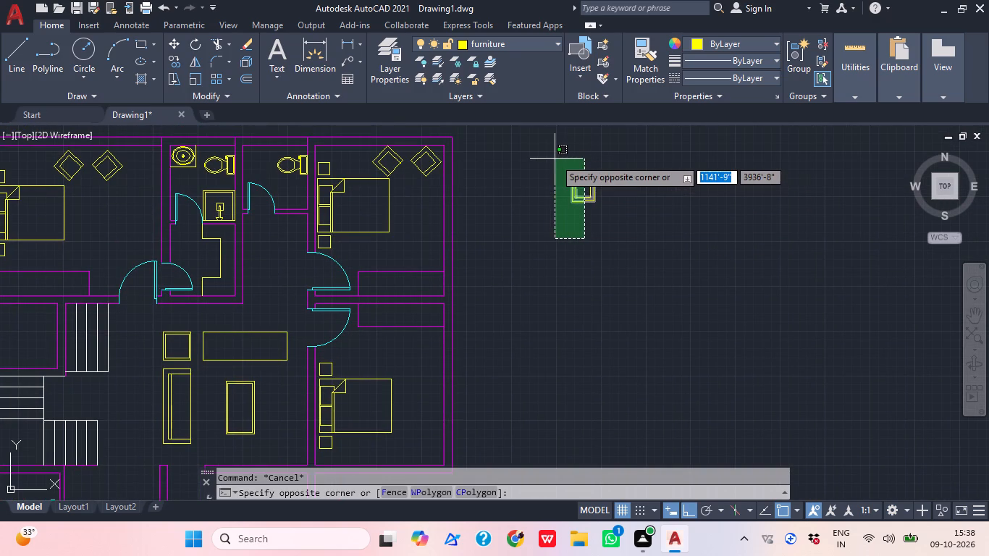
{"action": "left_click", "coordinate": [529, 167]}
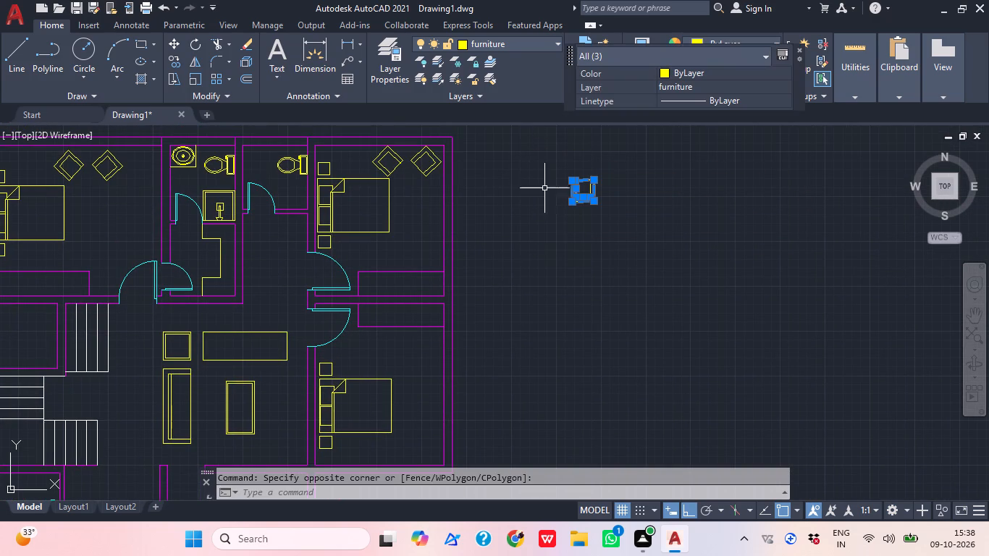
{"action": "scroll", "coordinate": [602, 200], "scroll_direction": "up", "scroll_amount": 3}
{"action": "scroll", "coordinate": [579, 170], "scroll_direction": "down", "scroll_amount": 1}
{"action": "scroll", "coordinate": [579, 170], "scroll_direction": "up", "scroll_amount": 1}
{"action": "left_click", "coordinate": [593, 176]}
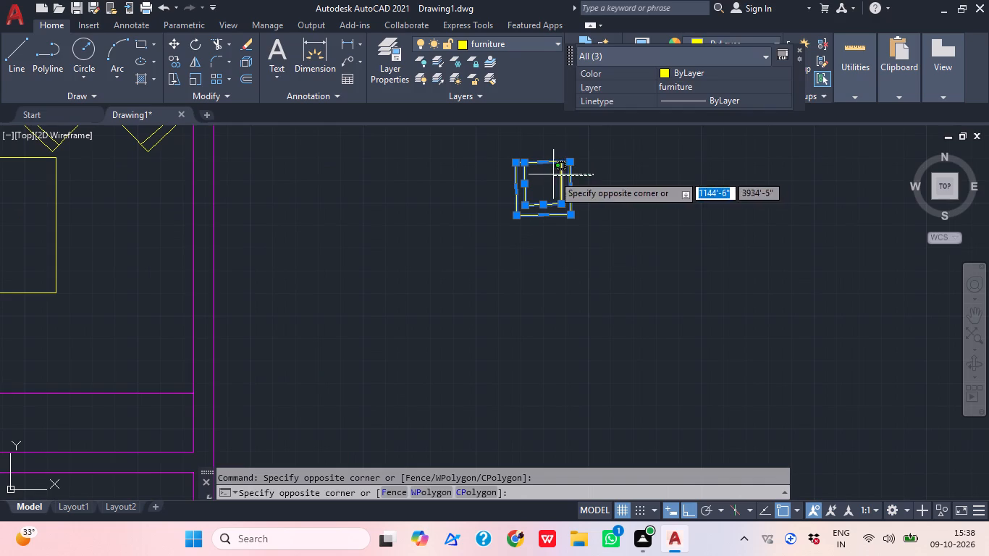
{"action": "left_click", "coordinate": [553, 174]}
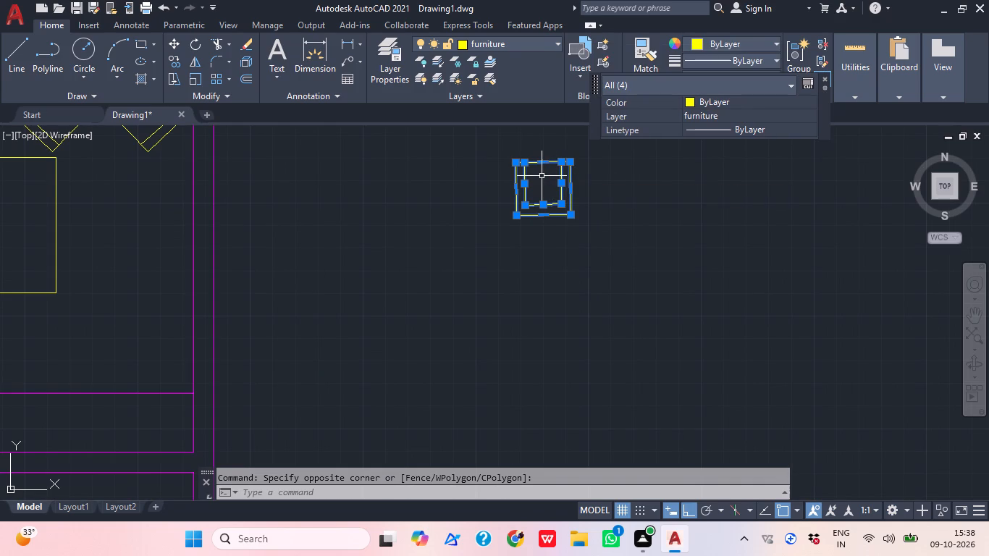
{"action": "type", "text": "co"}
{"action": "key", "text": "space"}
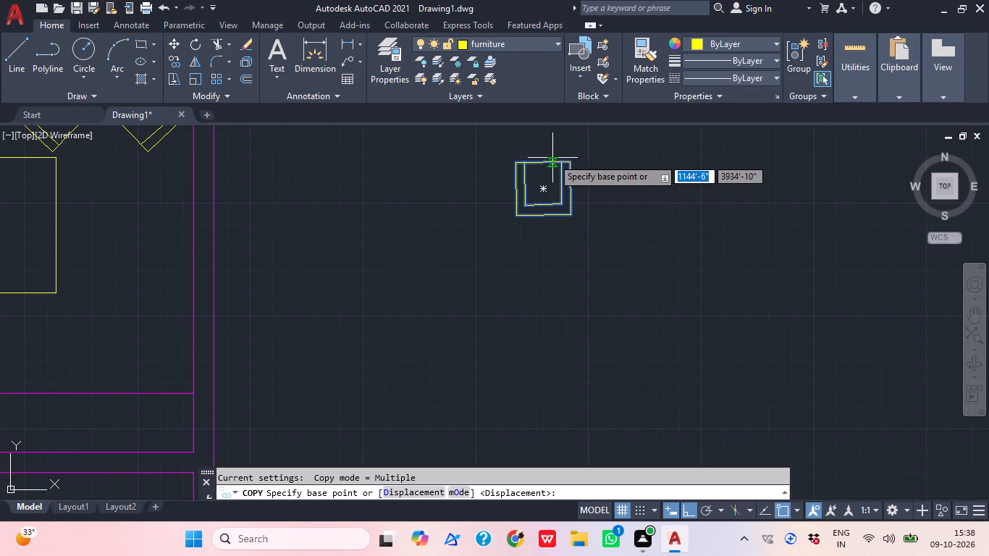
{"action": "left_click", "coordinate": [542, 167]}
{"action": "scroll", "coordinate": [585, 151], "scroll_direction": "down", "scroll_amount": 4}
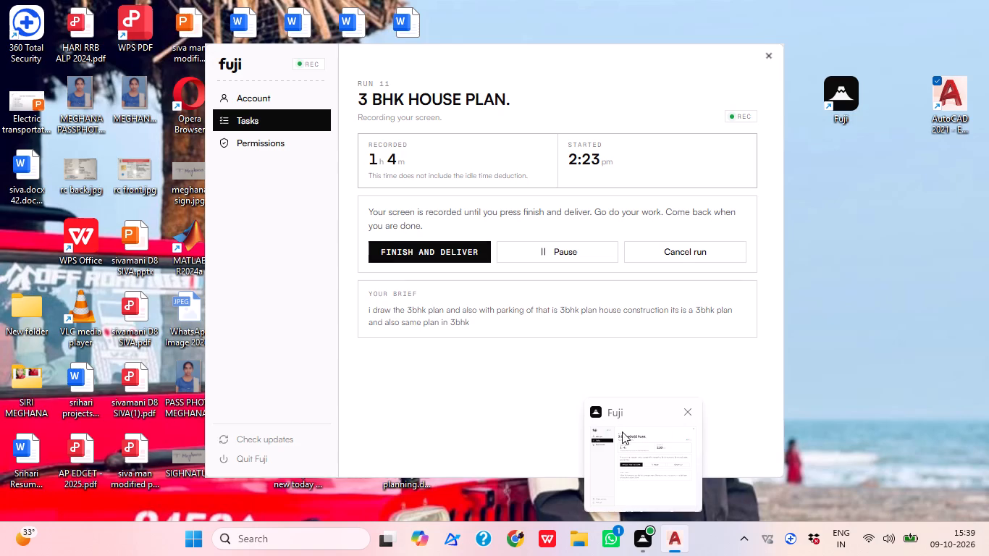
{"action": "scroll", "coordinate": [329, 324], "scroll_direction": "up", "scroll_amount": 2}
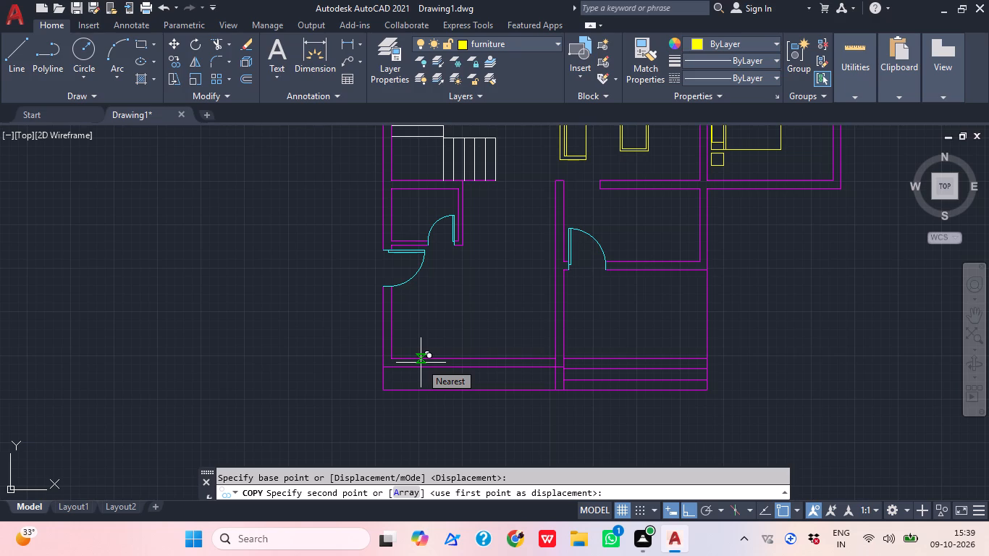
{"action": "middle_click_drag", "start_coordinate": [507, 367], "coordinate": [446, 361]}
{"action": "middle_click_drag", "start_coordinate": [494, 317], "coordinate": [463, 344]}
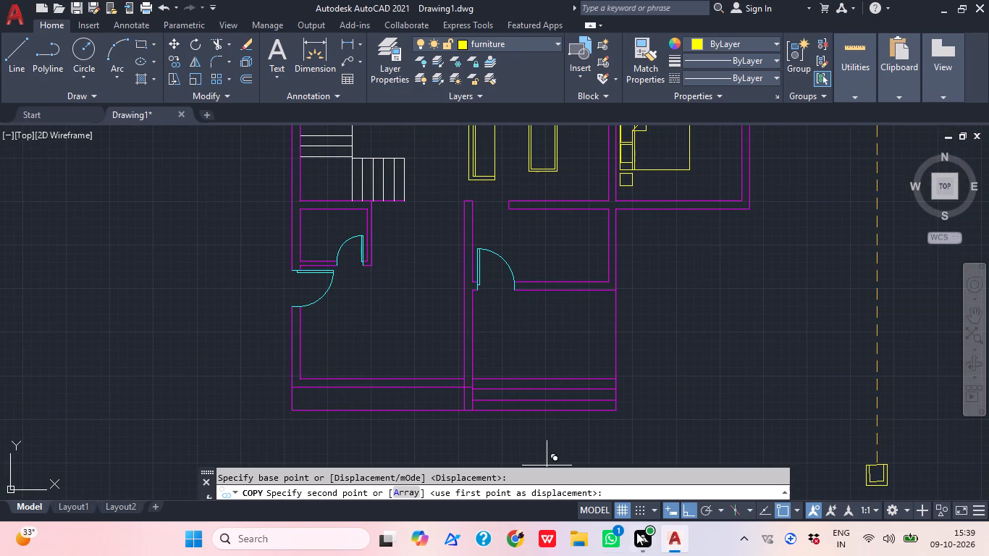
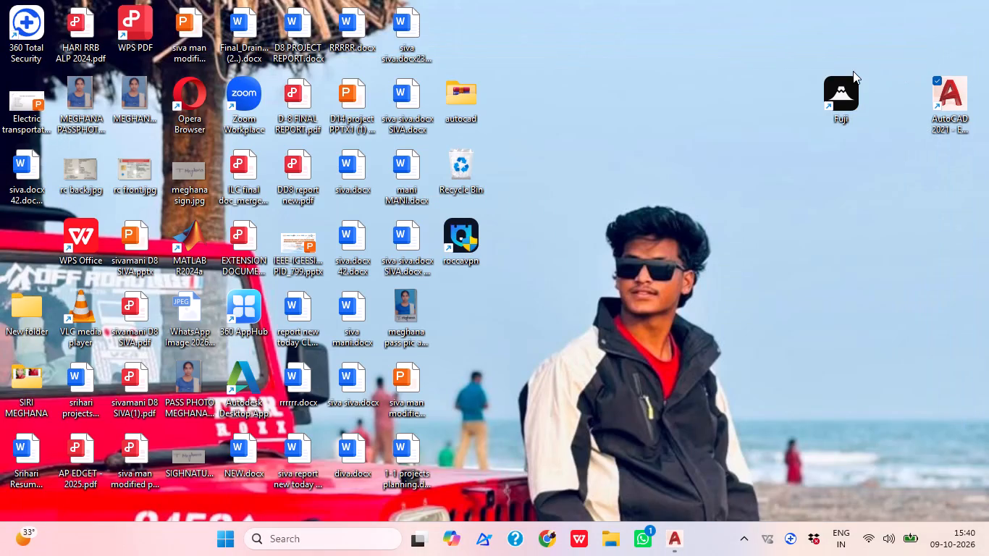
Launch the Fuji application from the desktop.
{"action": "double_click", "coordinate": [849, 80]}
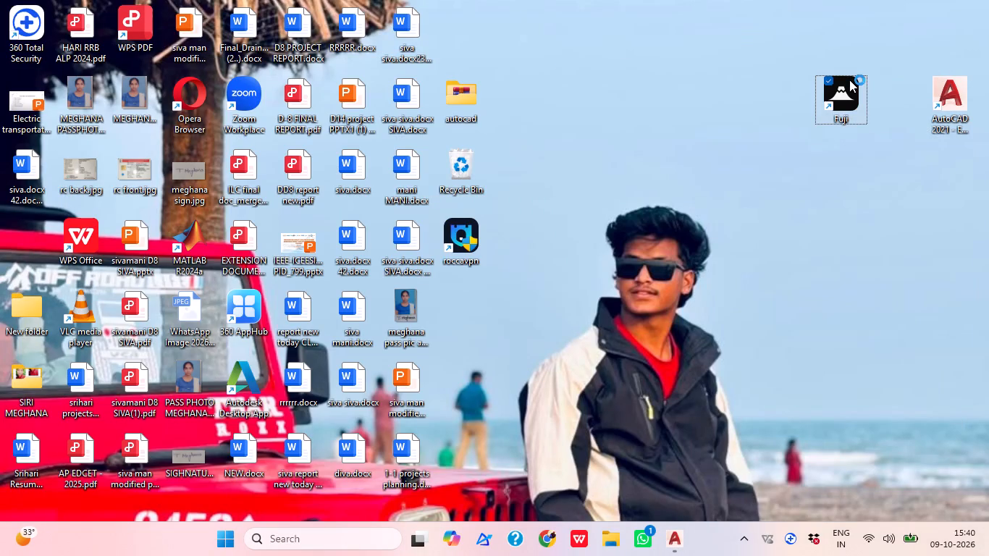
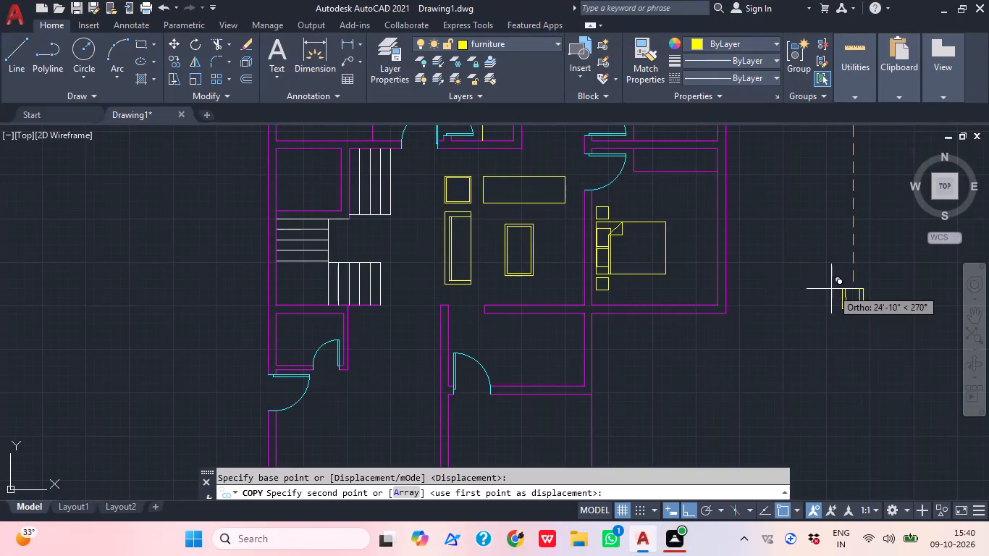
Draw connected lines about 7'-0" wide inside the horizontal living-room sofa, marking its two armrests and backrest, open along the lower edge.
{"action": "key", "text": "Escape"}
{"action": "scroll", "coordinate": [786, 308], "scroll_direction": "down", "scroll_amount": 1}
{"action": "middle_click_drag", "start_coordinate": [756, 323], "coordinate": [673, 350]}
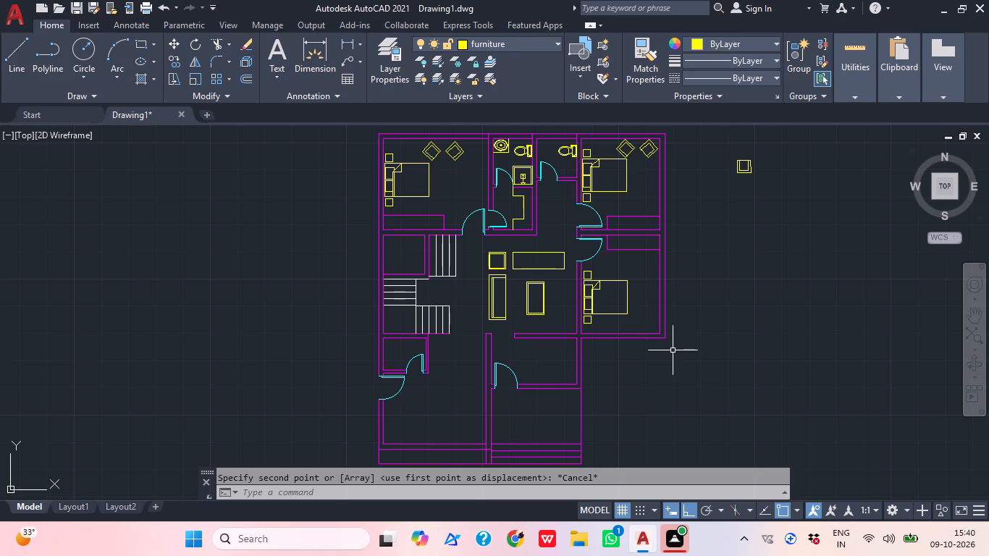
{"action": "scroll", "coordinate": [548, 288], "scroll_direction": "up", "scroll_amount": 3}
{"action": "middle_click_drag", "start_coordinate": [516, 245], "coordinate": [516, 303]}
{"action": "type", "text": "l"}
{"action": "key", "text": "space"}
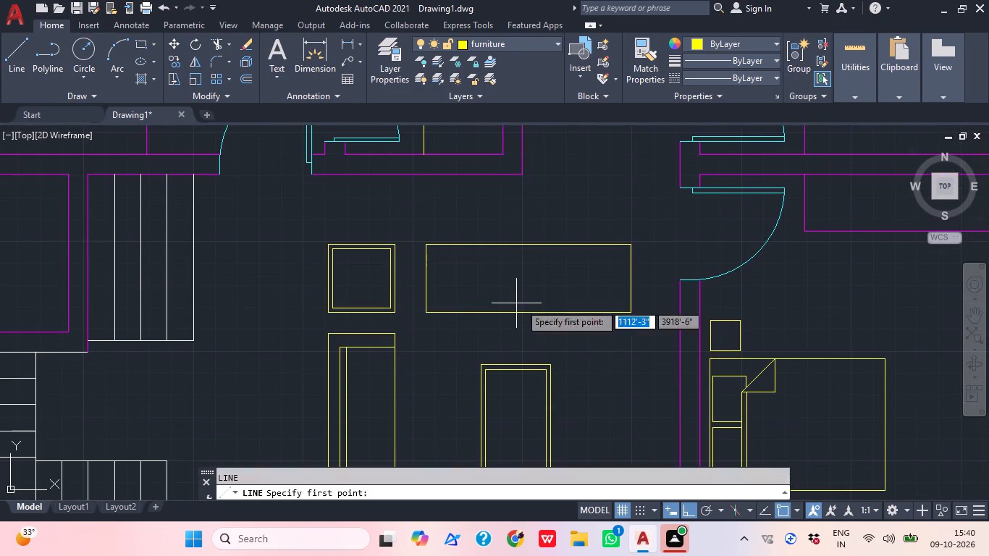
{"action": "scroll", "coordinate": [622, 300], "scroll_direction": "up", "scroll_amount": 3}
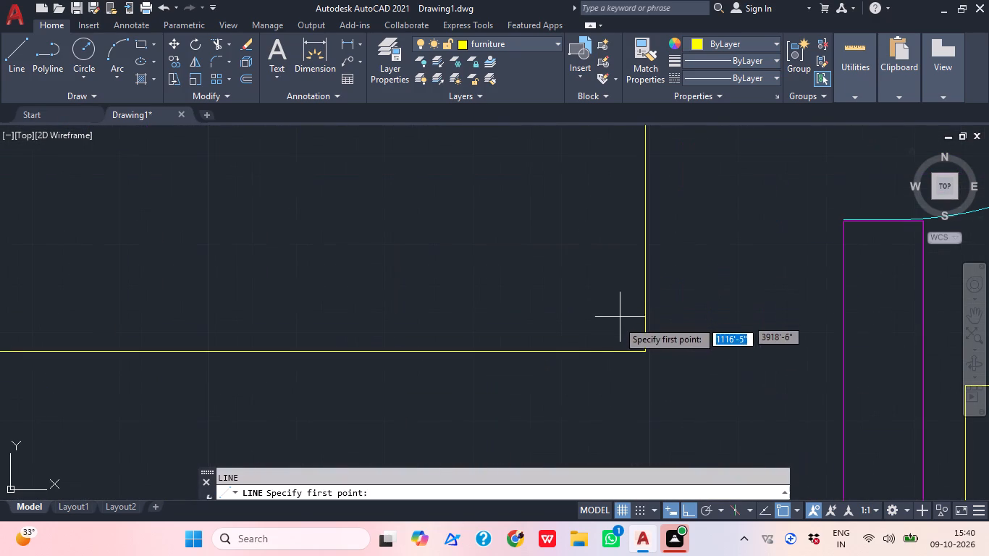
{"action": "left_click", "coordinate": [602, 355]}
{"action": "middle_click_drag", "start_coordinate": [592, 291], "coordinate": [600, 430]}
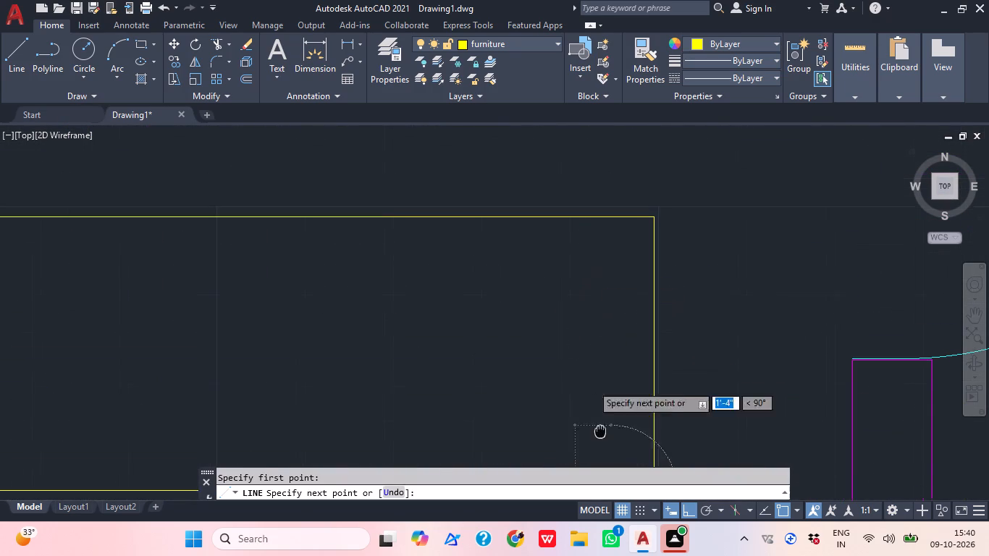
{"action": "middle_click_drag", "start_coordinate": [600, 430], "coordinate": [600, 433]}
{"action": "left_click", "coordinate": [613, 279]}
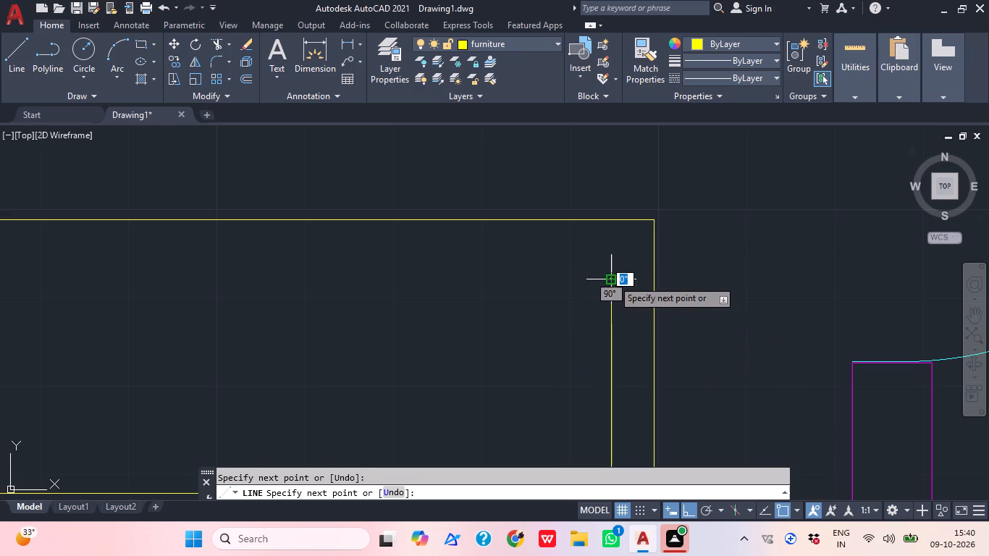
{"action": "middle_click_drag", "start_coordinate": [644, 284], "coordinate": [988, 232]}
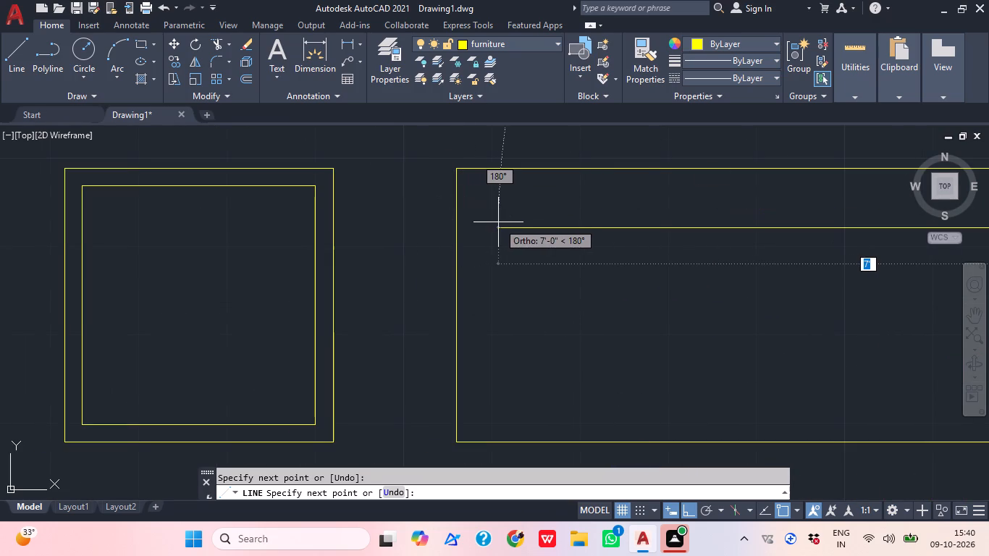
{"action": "left_click", "coordinate": [503, 230]}
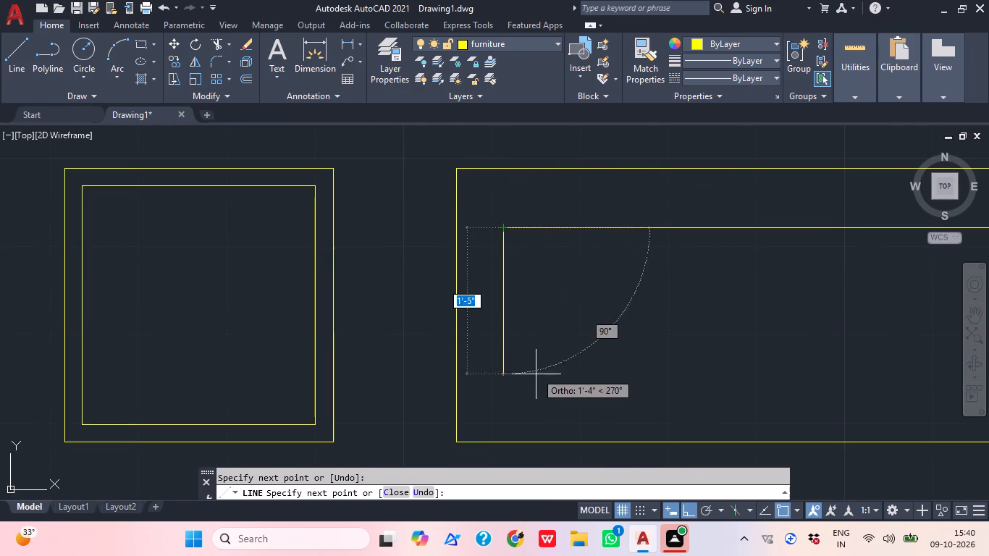
{"action": "left_click", "coordinate": [501, 444]}
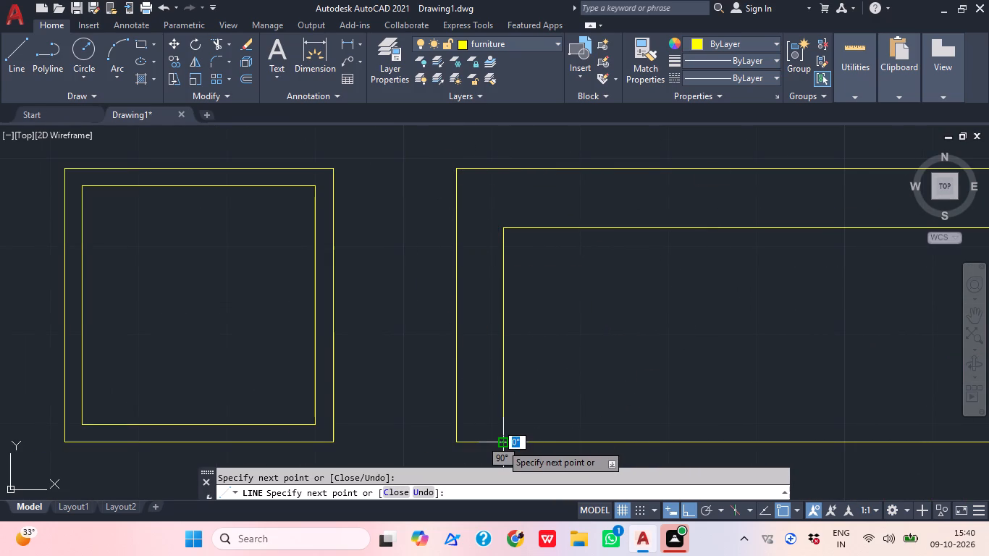
{"action": "key", "text": "Escape"}
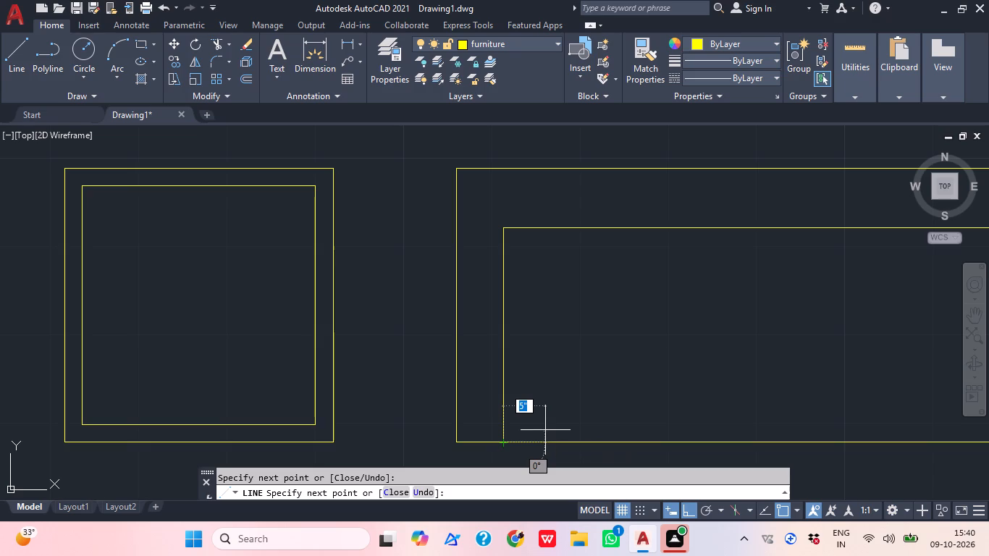
Offset the sofa's inner left armrest line and backrest line 3" toward the seat.
{"action": "key", "text": "o"}
{"action": "key", "text": "Return"}
{"action": "type", "text": "3\""}
{"action": "key", "text": "Return"}
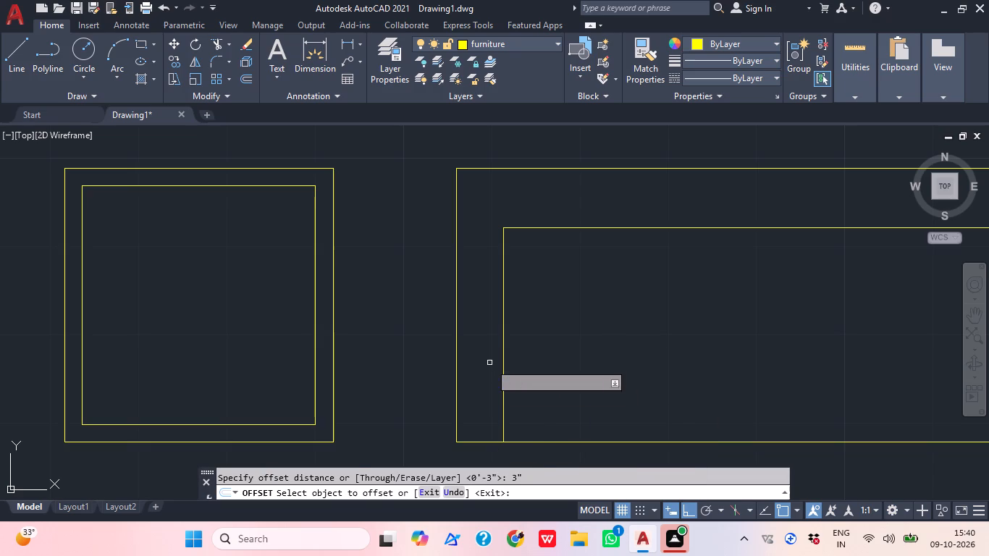
{"action": "left_click", "coordinate": [506, 338]}
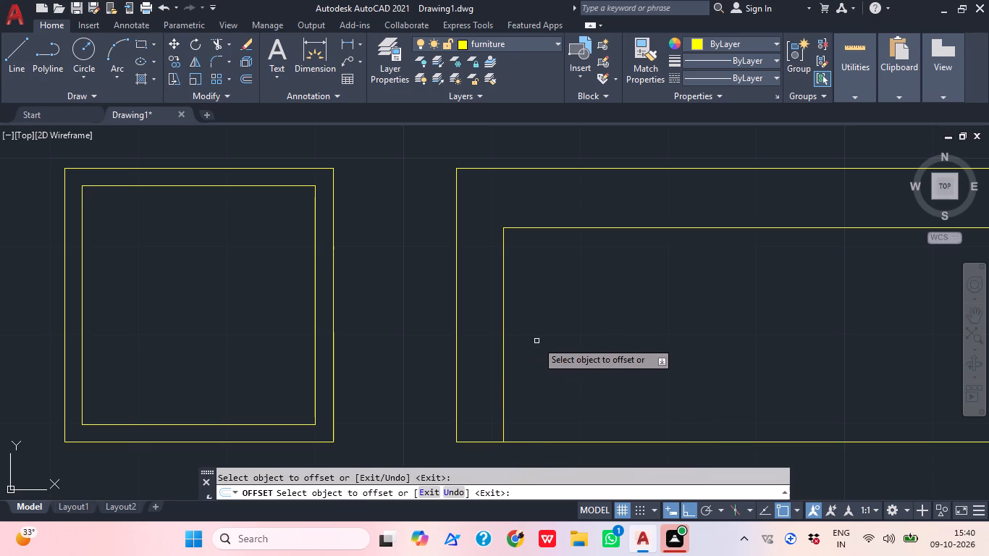
{"action": "left_click", "coordinate": [510, 345]}
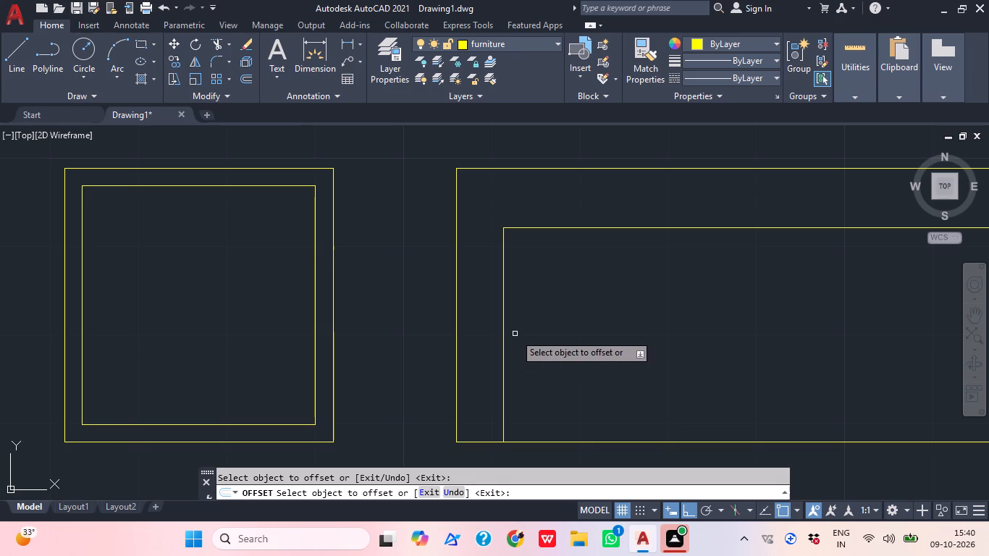
{"action": "left_click", "coordinate": [502, 330]}
{"action": "left_click", "coordinate": [593, 327]}
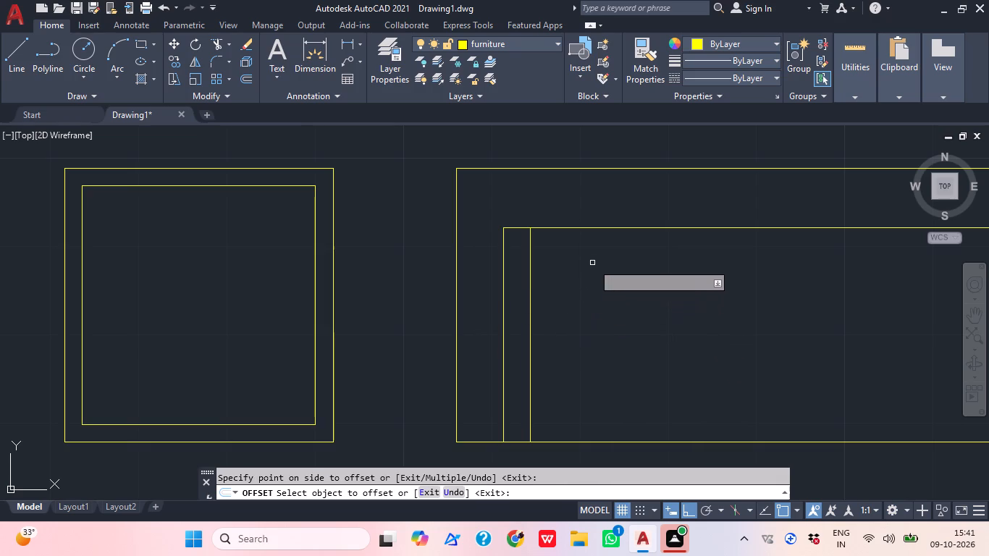
{"action": "left_click", "coordinate": [591, 229]}
{"action": "left_click", "coordinate": [597, 278]}
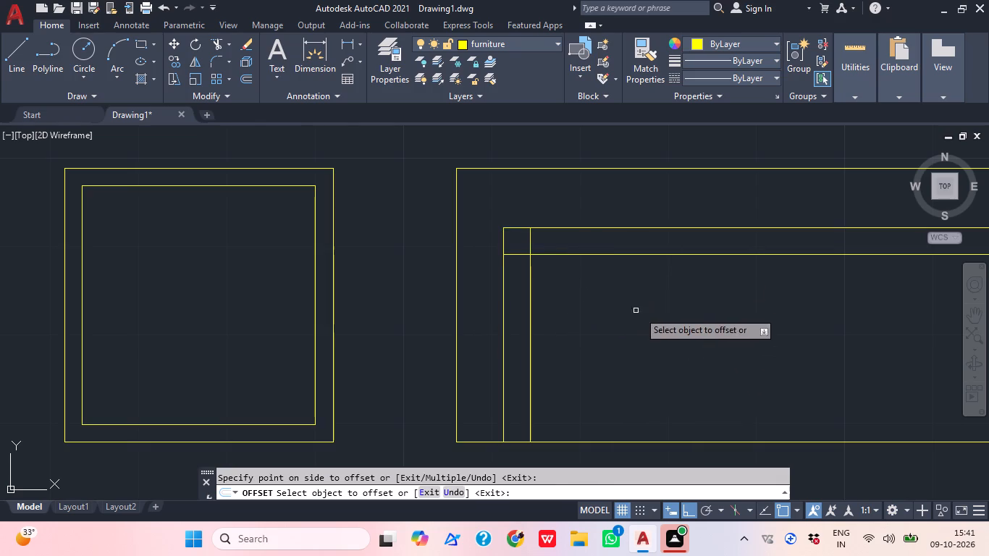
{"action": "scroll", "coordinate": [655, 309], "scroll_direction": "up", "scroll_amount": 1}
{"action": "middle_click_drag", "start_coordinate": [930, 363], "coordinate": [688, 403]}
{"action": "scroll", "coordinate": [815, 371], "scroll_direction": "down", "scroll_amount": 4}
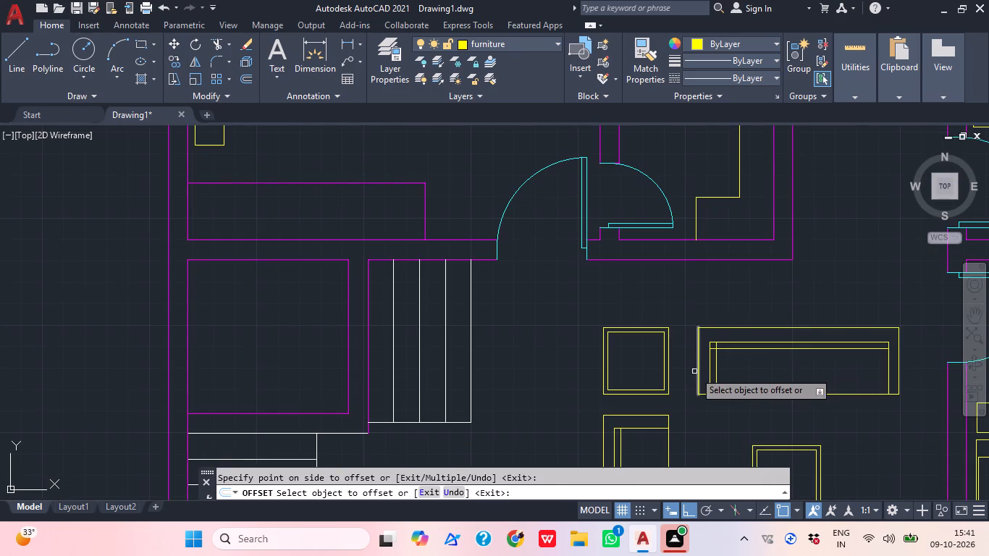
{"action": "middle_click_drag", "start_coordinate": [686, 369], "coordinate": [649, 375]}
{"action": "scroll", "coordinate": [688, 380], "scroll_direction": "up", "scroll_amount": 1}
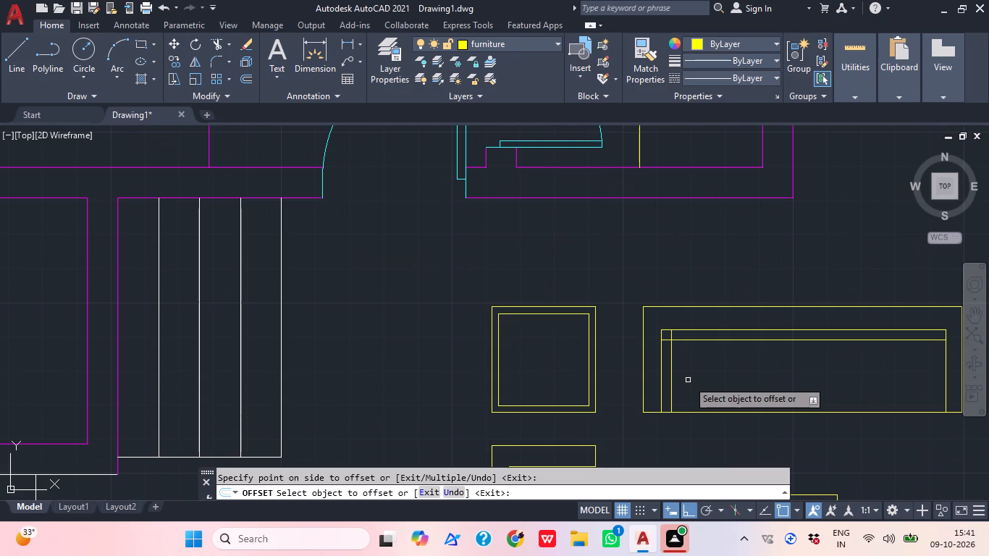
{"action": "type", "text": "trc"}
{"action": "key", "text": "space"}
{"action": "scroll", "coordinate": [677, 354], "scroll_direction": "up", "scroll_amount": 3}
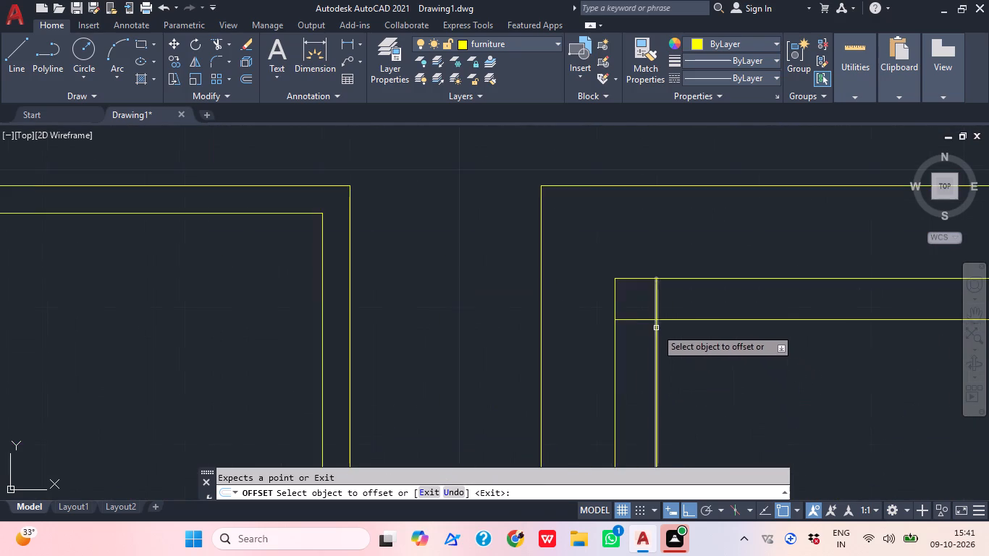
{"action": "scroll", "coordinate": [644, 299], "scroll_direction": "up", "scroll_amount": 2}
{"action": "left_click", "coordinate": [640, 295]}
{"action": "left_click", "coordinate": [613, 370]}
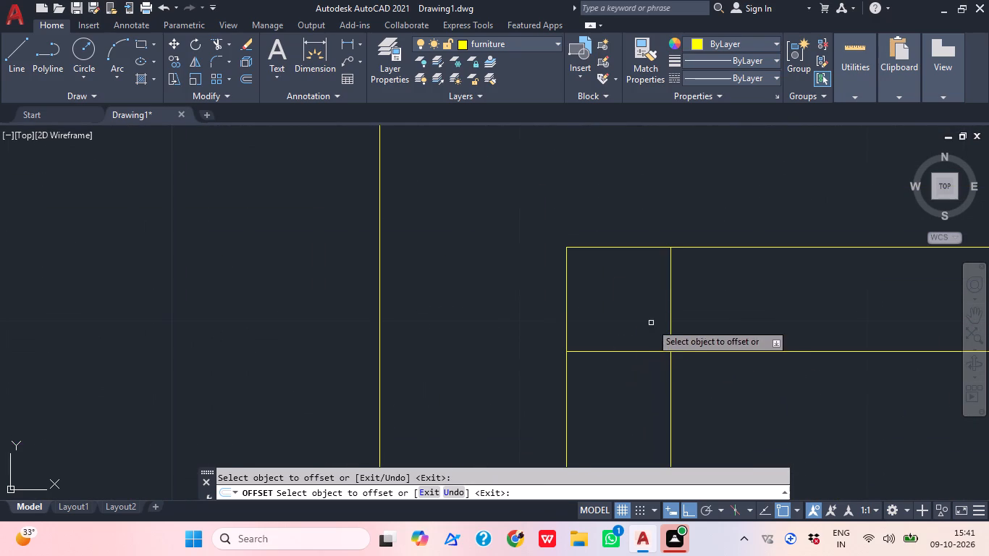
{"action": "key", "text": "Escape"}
Trim the overlapping ends of the two offset lines at the sofa's inner upper-left corner.
{"action": "type", "text": "tr"}
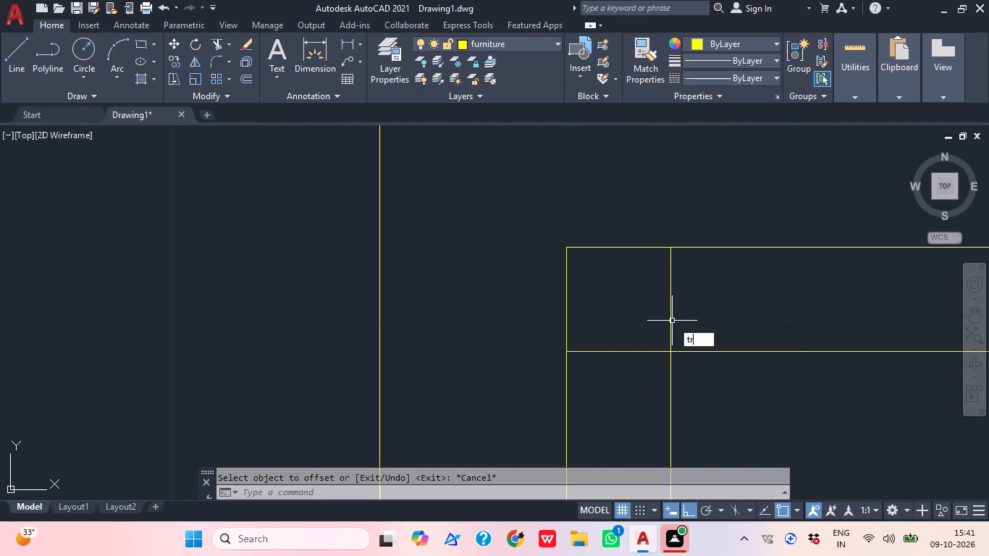
{"action": "key", "text": "space"}
{"action": "left_click_drag", "start_coordinate": [708, 313], "coordinate": [699, 319]}
{"action": "left_click", "coordinate": [613, 364]}
{"action": "scroll", "coordinate": [736, 337], "scroll_direction": "down", "scroll_amount": 7}
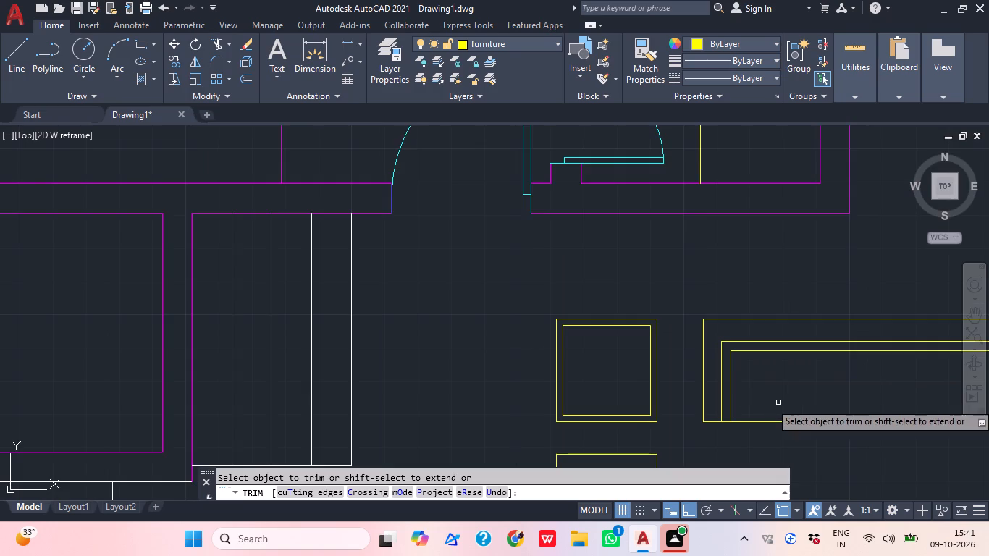
{"action": "middle_click_drag", "start_coordinate": [749, 405], "coordinate": [466, 406]}
{"action": "scroll", "coordinate": [688, 337], "scroll_direction": "up", "scroll_amount": 2}
{"action": "scroll", "coordinate": [702, 327], "scroll_direction": "down", "scroll_amount": 2}
{"action": "middle_click_drag", "start_coordinate": [626, 378], "coordinate": [589, 400]}
{"action": "scroll", "coordinate": [567, 393], "scroll_direction": "up", "scroll_amount": 1}
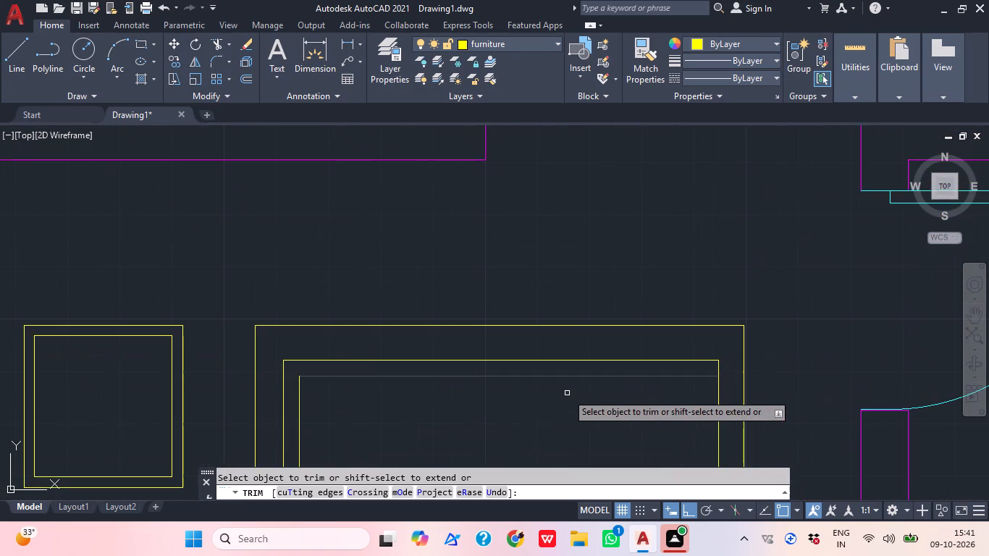
{"action": "key", "text": "Escape"}
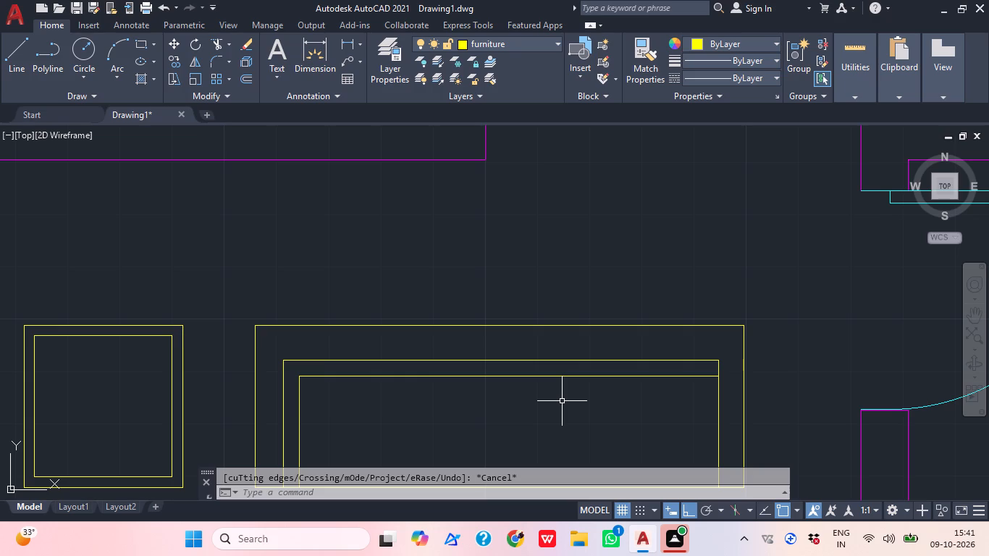
Examine the living-room furniture arrangement and the small room with a door below it.
{"action": "scroll", "coordinate": [561, 360], "scroll_direction": "down", "scroll_amount": 2}
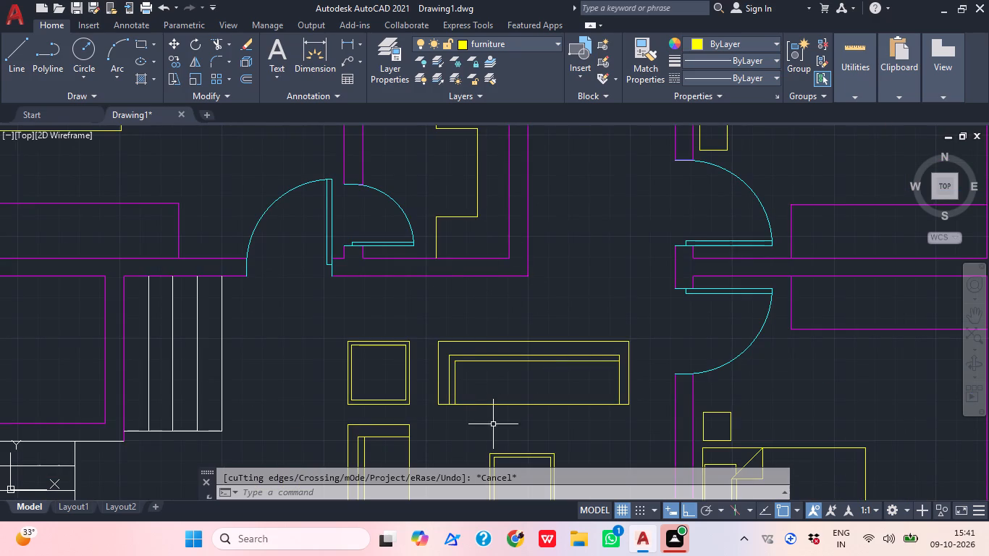
{"action": "scroll", "coordinate": [493, 424], "scroll_direction": "up", "scroll_amount": 2}
{"action": "scroll", "coordinate": [487, 338], "scroll_direction": "down", "scroll_amount": 2}
{"action": "middle_click_drag", "start_coordinate": [414, 456], "coordinate": [403, 223]}
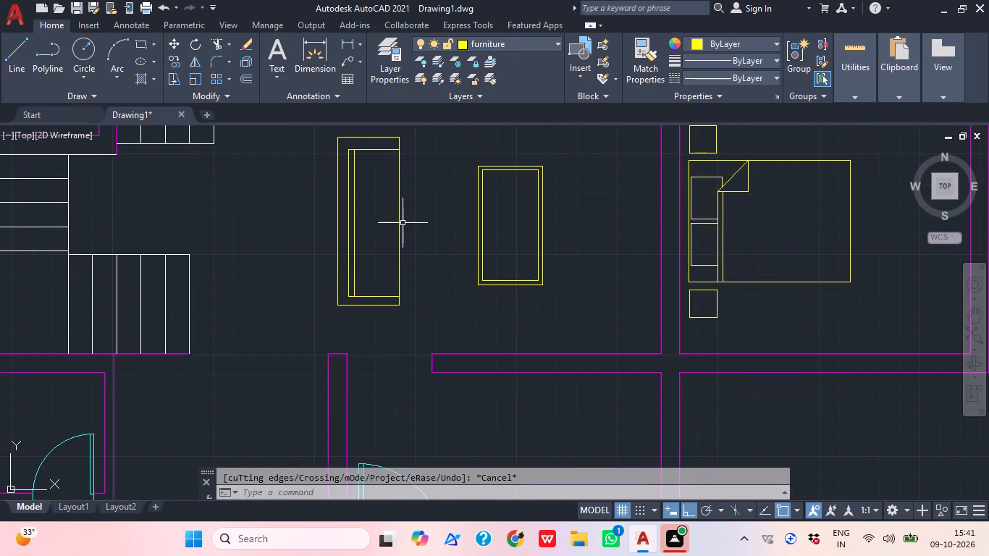
{"action": "middle_click_drag", "start_coordinate": [418, 243], "coordinate": [382, 330]}
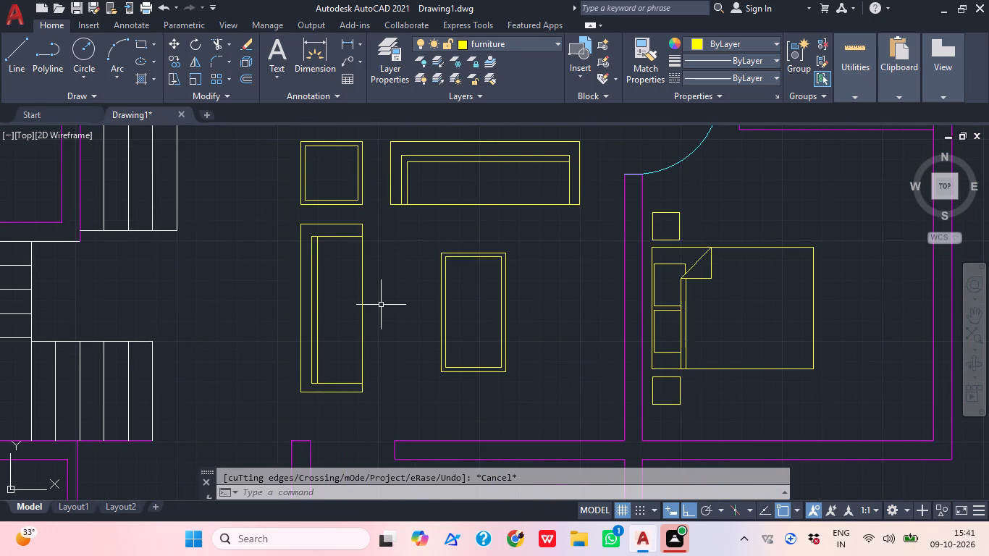
{"action": "scroll", "coordinate": [381, 347], "scroll_direction": "down", "scroll_amount": 1}
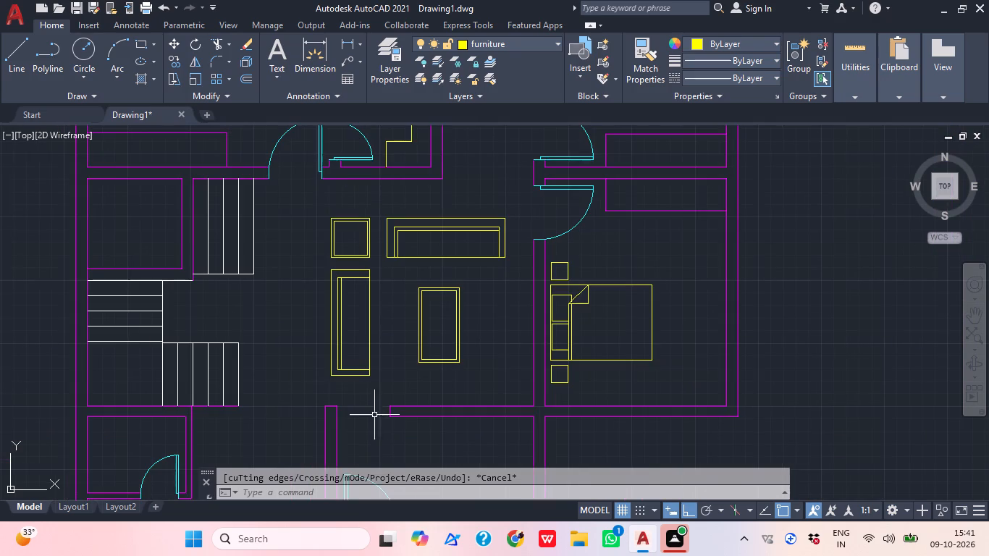
{"action": "middle_click_drag", "start_coordinate": [459, 381], "coordinate": [422, 375]}
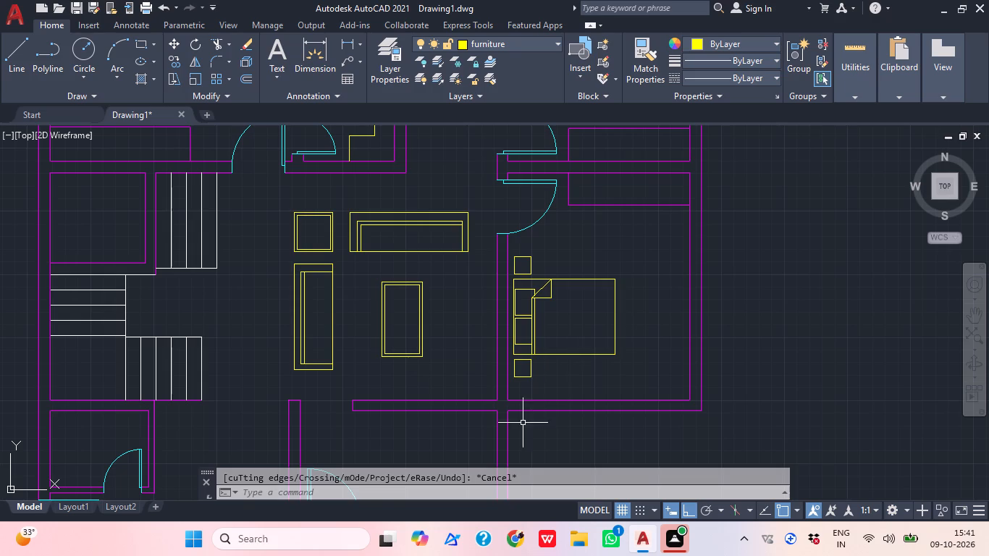
{"action": "scroll", "coordinate": [518, 425], "scroll_direction": "down", "scroll_amount": 1}
{"action": "middle_click_drag", "start_coordinate": [467, 402], "coordinate": [472, 310]}
{"action": "middle_click_drag", "start_coordinate": [454, 402], "coordinate": [455, 377]}
{"action": "scroll", "coordinate": [455, 377], "scroll_direction": "up", "scroll_amount": 1}
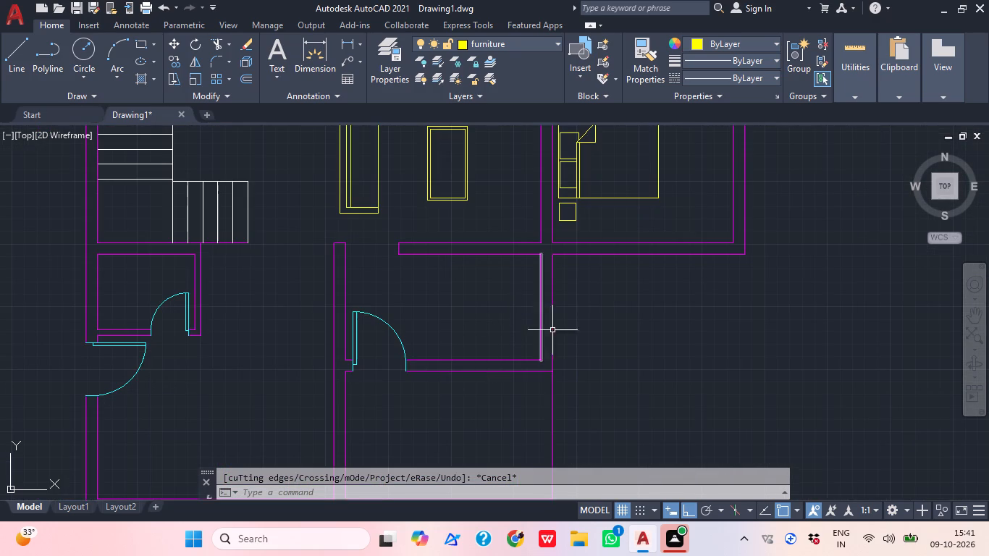
Copy the armchair from outside the plan into the small room below the living room, with Ortho off, placing it beside the door swing.
{"action": "middle_click_drag", "start_coordinate": [524, 306], "coordinate": [450, 389]}
{"action": "middle_click_drag", "start_coordinate": [681, 347], "coordinate": [295, 453]}
{"action": "scroll", "coordinate": [505, 461], "scroll_direction": "down", "scroll_amount": 1}
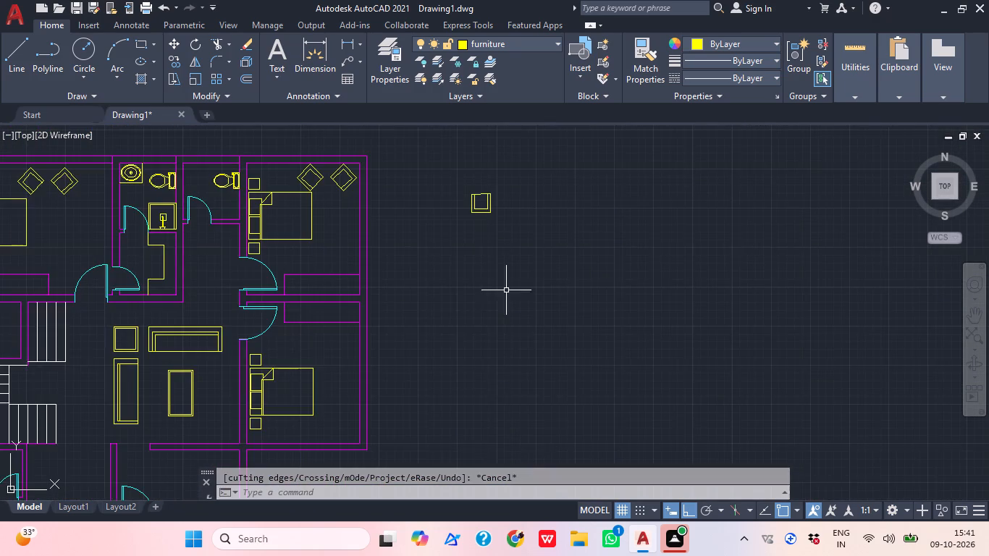
{"action": "scroll", "coordinate": [505, 265], "scroll_direction": "up", "scroll_amount": 3}
{"action": "middle_click_drag", "start_coordinate": [475, 214], "coordinate": [481, 448]}
{"action": "left_click", "coordinate": [448, 308]}
{"action": "left_click", "coordinate": [360, 228]}
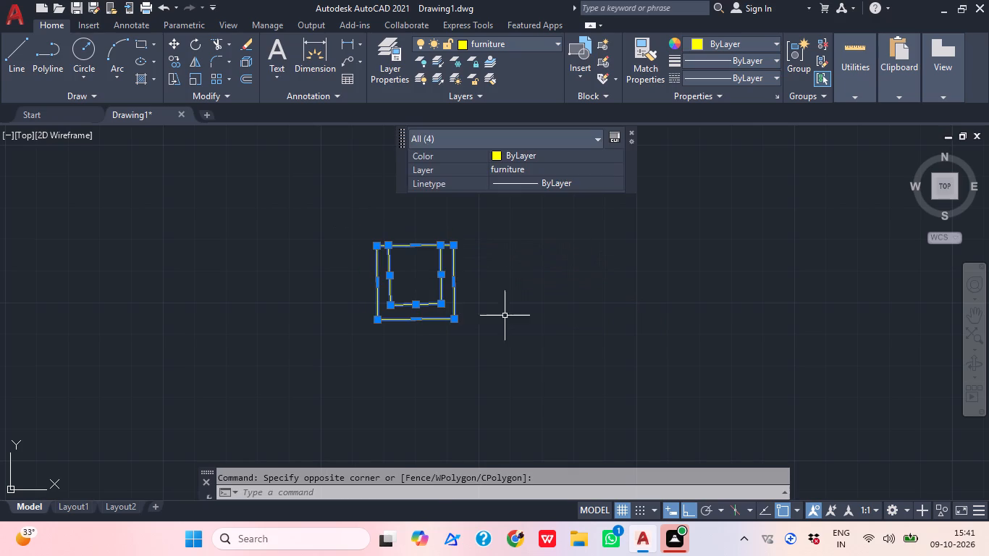
{"action": "type", "text": "co"}
{"action": "key", "text": "space"}
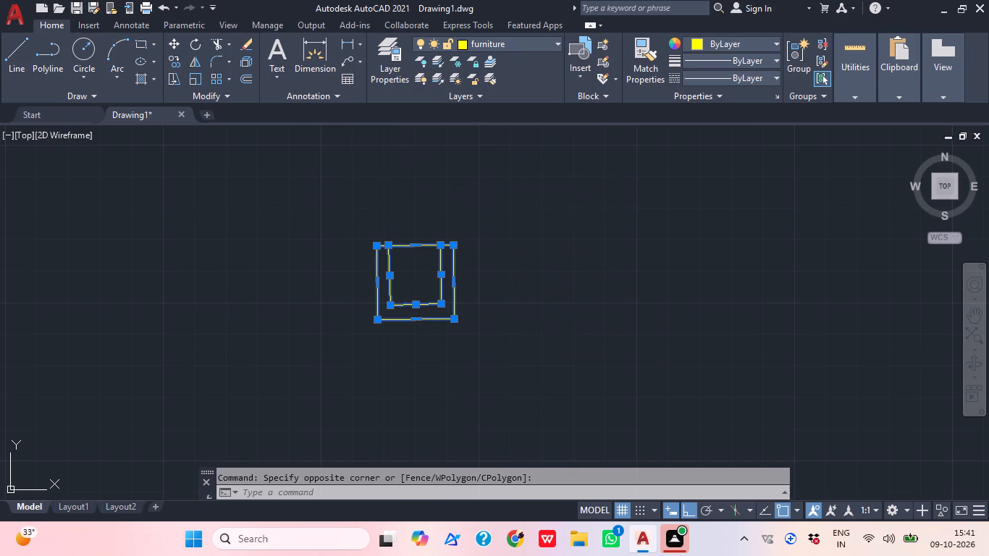
{"action": "left_click", "coordinate": [418, 244]}
{"action": "scroll", "coordinate": [615, 151], "scroll_direction": "down", "scroll_amount": 4}
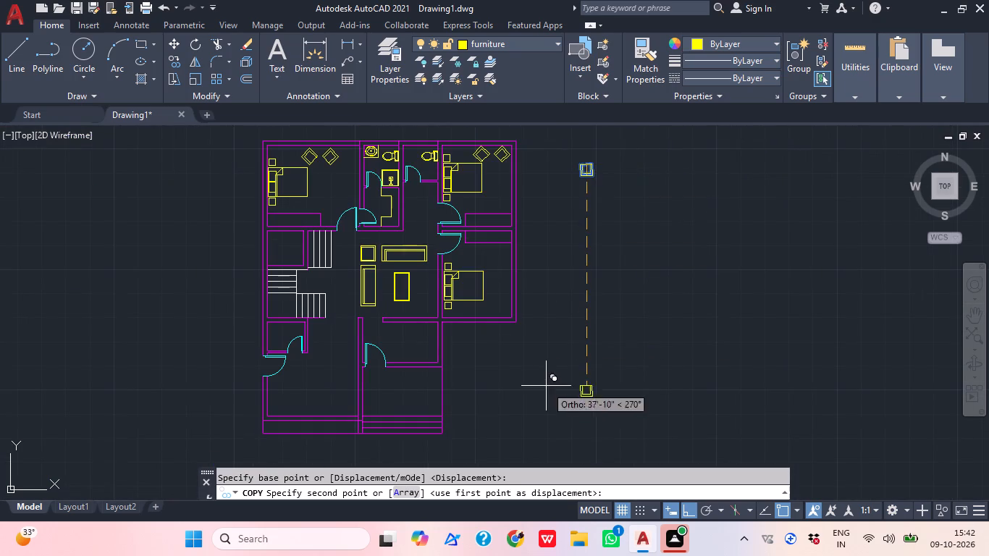
{"action": "left_click", "coordinate": [688, 508]}
{"action": "scroll", "coordinate": [406, 306], "scroll_direction": "down", "scroll_amount": 1}
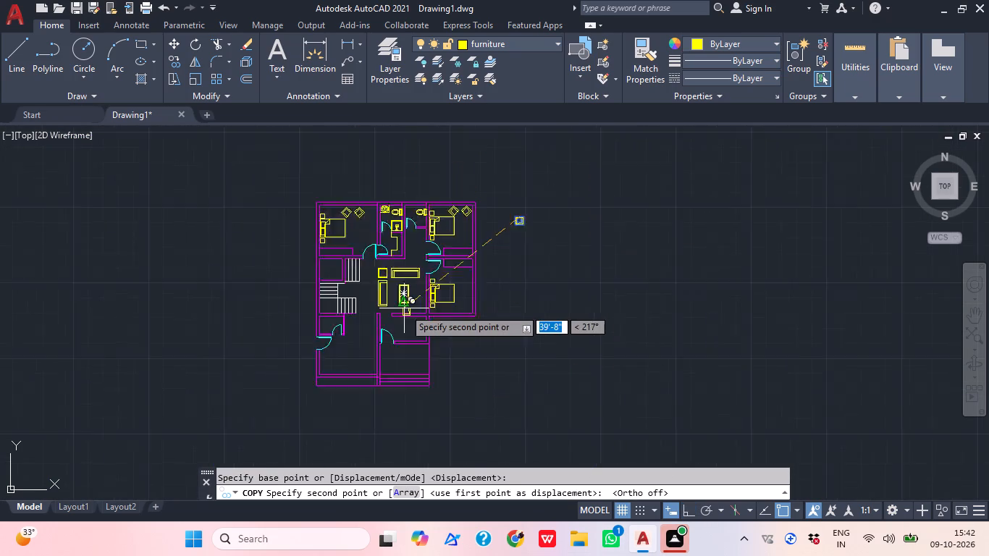
{"action": "scroll", "coordinate": [404, 308], "scroll_direction": "up", "scroll_amount": 4}
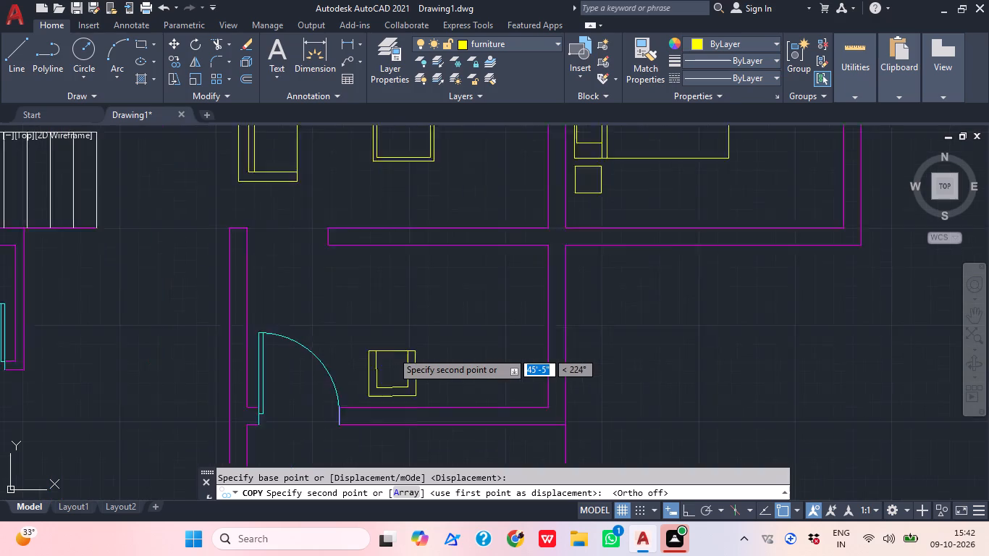
{"action": "scroll", "coordinate": [392, 351], "scroll_direction": "up", "scroll_amount": 1}
{"action": "left_click", "coordinate": [398, 352]}
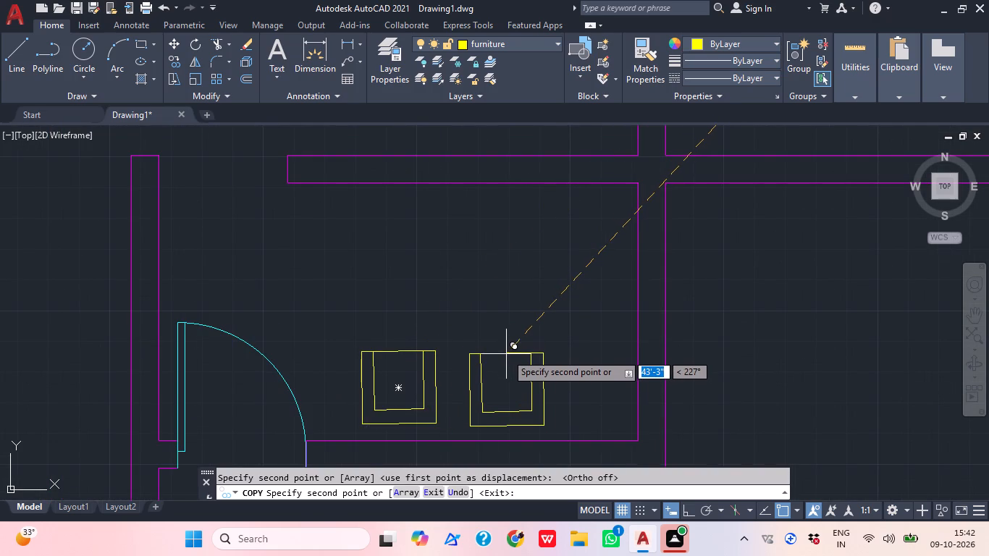
Place a second armchair copy to the right of the first one in the small room and finish copying.
{"action": "left_click", "coordinate": [522, 353]}
{"action": "scroll", "coordinate": [682, 290], "scroll_direction": "down", "scroll_amount": 1}
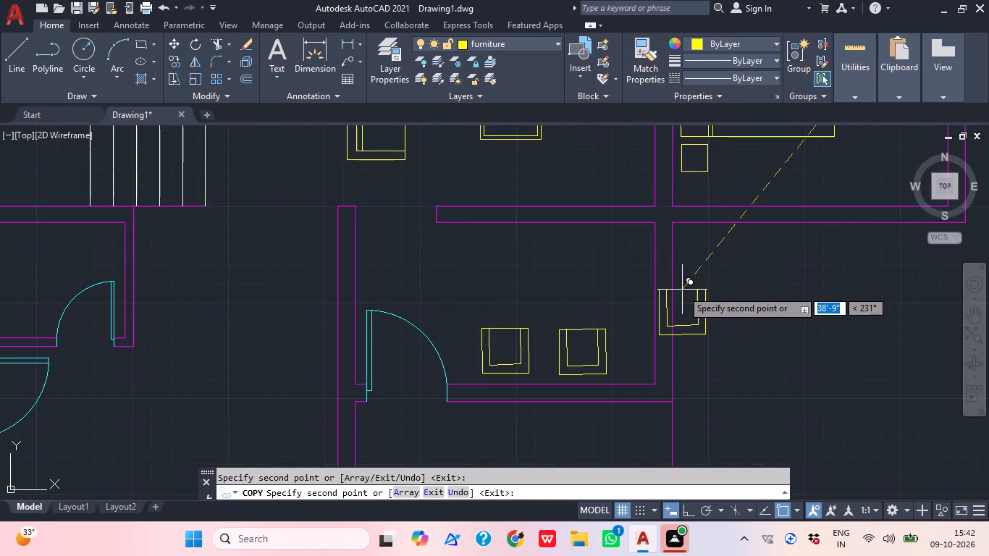
{"action": "scroll", "coordinate": [682, 338], "scroll_direction": "down", "scroll_amount": 1}
{"action": "middle_click_drag", "start_coordinate": [678, 343], "coordinate": [628, 385]}
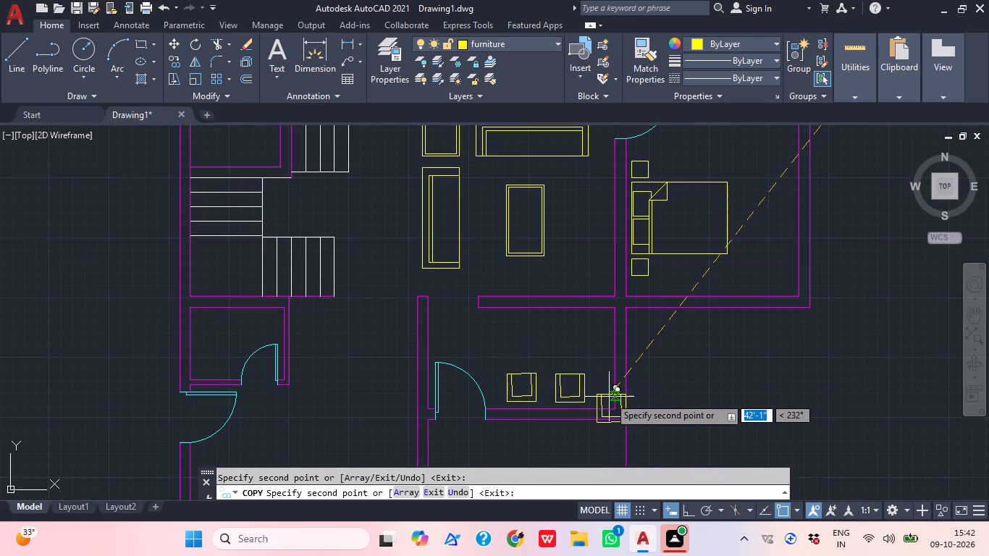
{"action": "key", "text": "Escape"}
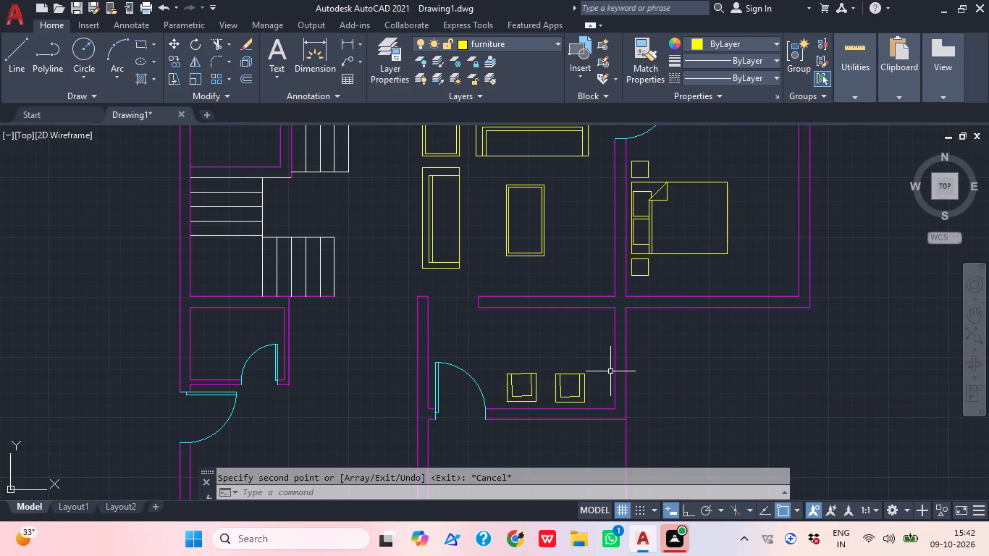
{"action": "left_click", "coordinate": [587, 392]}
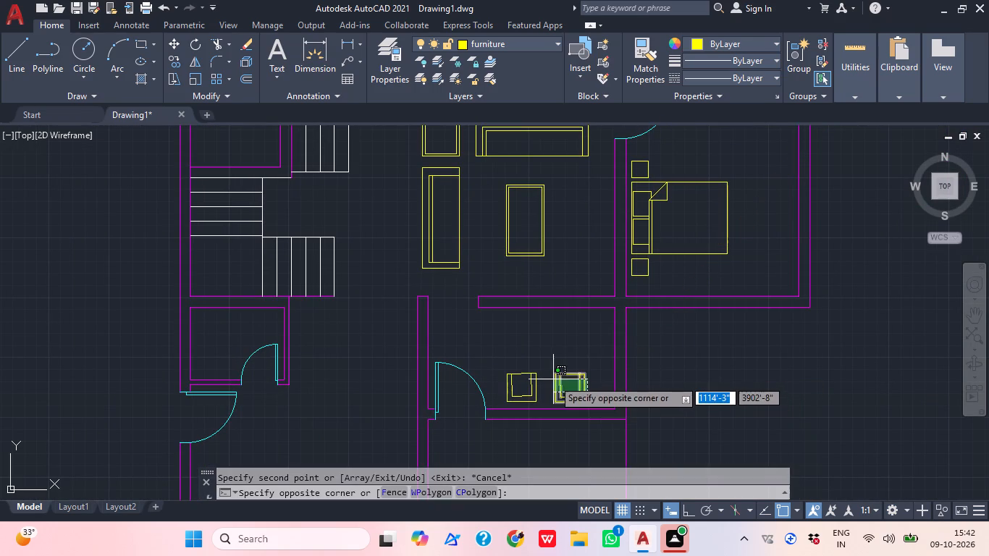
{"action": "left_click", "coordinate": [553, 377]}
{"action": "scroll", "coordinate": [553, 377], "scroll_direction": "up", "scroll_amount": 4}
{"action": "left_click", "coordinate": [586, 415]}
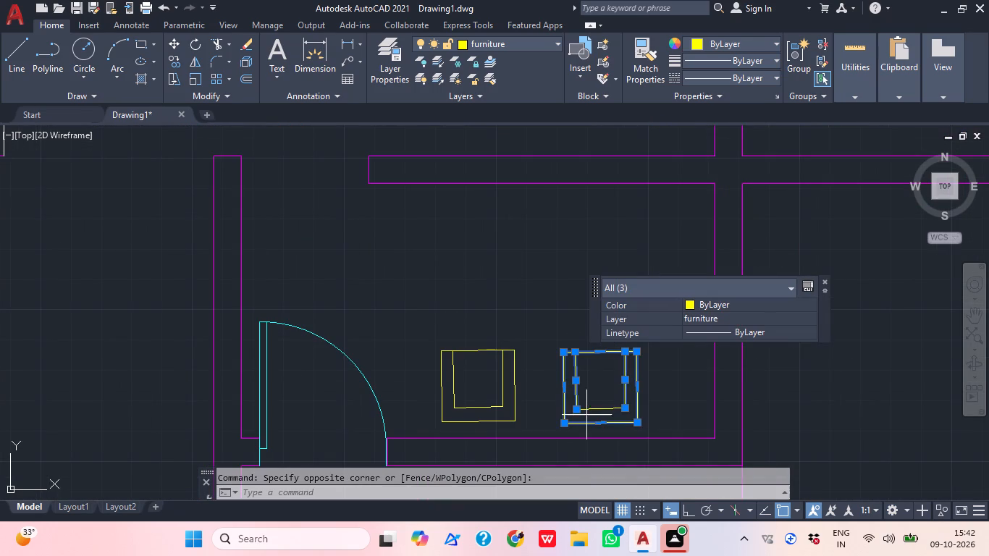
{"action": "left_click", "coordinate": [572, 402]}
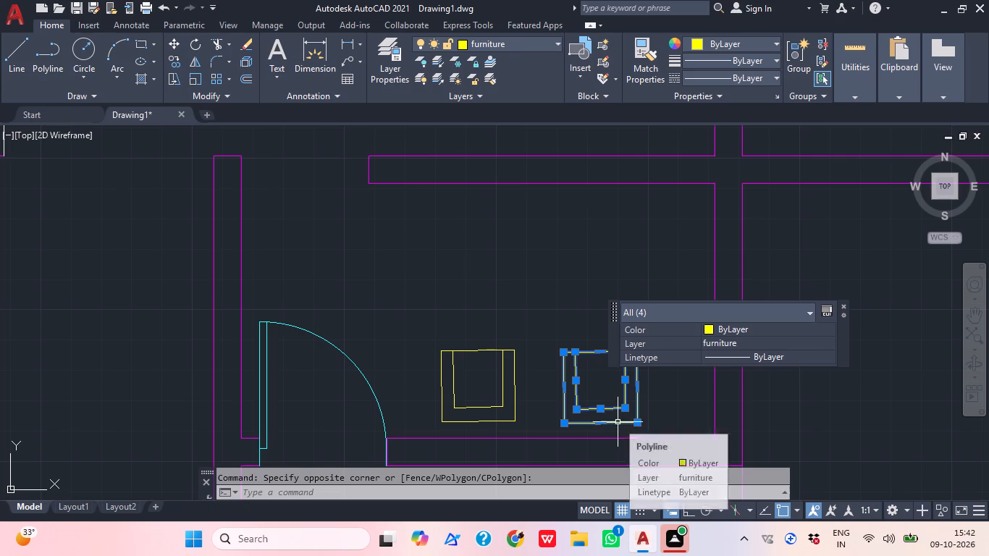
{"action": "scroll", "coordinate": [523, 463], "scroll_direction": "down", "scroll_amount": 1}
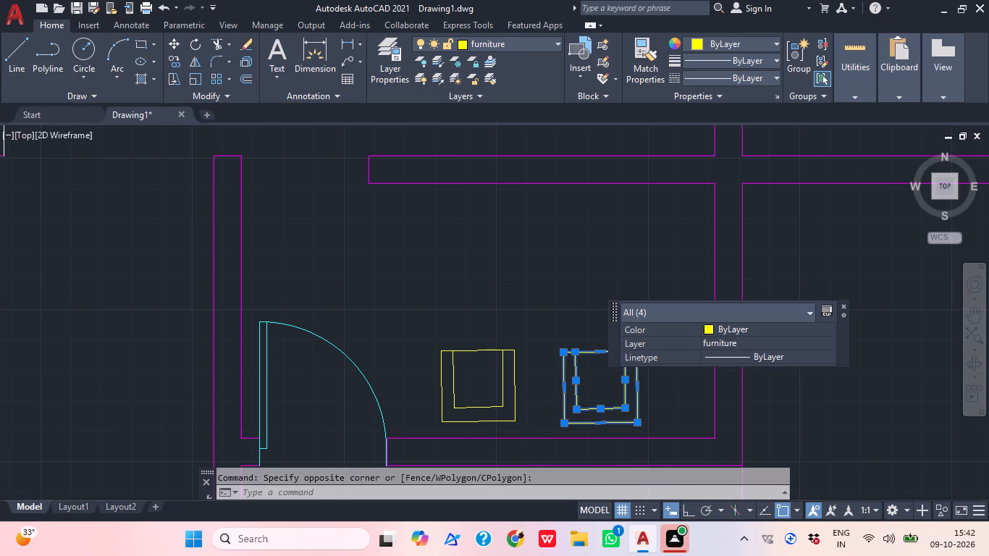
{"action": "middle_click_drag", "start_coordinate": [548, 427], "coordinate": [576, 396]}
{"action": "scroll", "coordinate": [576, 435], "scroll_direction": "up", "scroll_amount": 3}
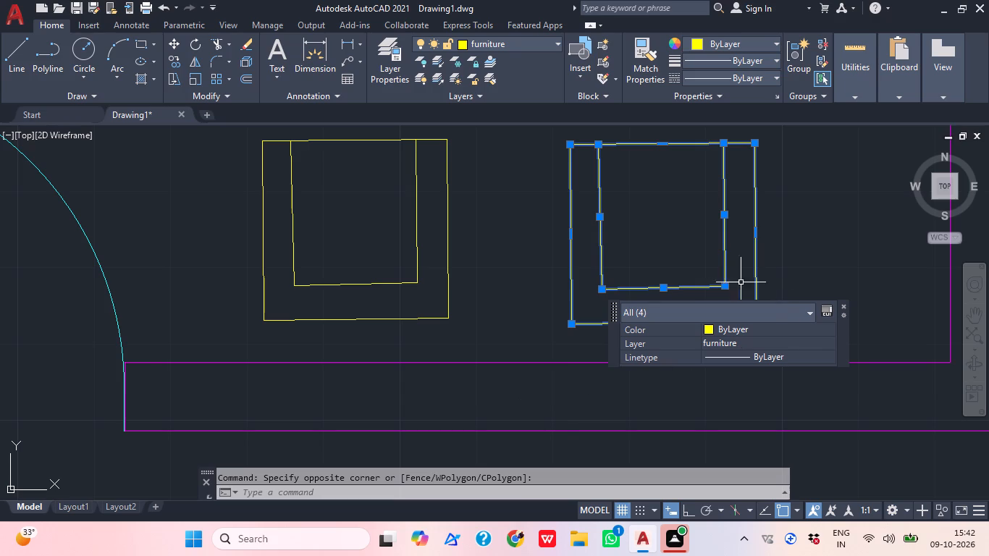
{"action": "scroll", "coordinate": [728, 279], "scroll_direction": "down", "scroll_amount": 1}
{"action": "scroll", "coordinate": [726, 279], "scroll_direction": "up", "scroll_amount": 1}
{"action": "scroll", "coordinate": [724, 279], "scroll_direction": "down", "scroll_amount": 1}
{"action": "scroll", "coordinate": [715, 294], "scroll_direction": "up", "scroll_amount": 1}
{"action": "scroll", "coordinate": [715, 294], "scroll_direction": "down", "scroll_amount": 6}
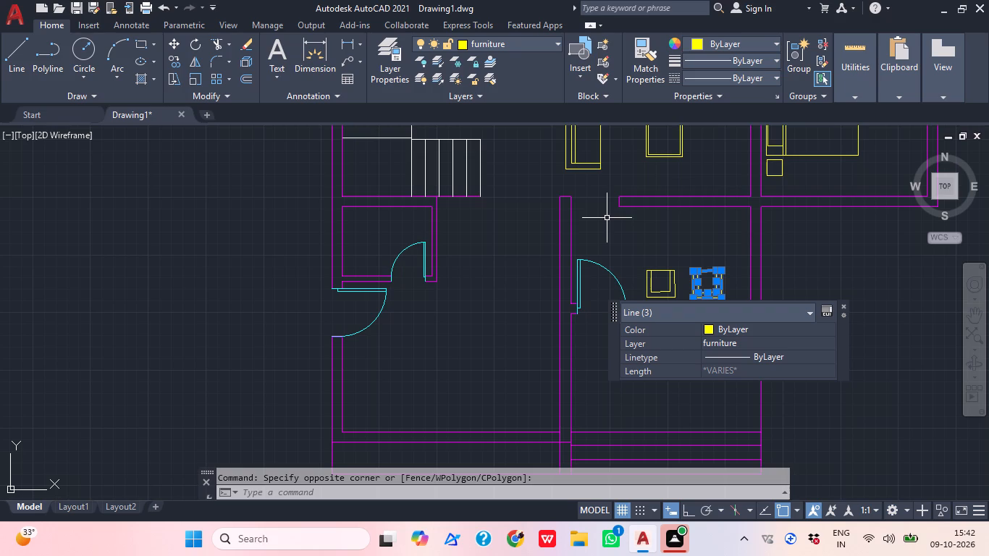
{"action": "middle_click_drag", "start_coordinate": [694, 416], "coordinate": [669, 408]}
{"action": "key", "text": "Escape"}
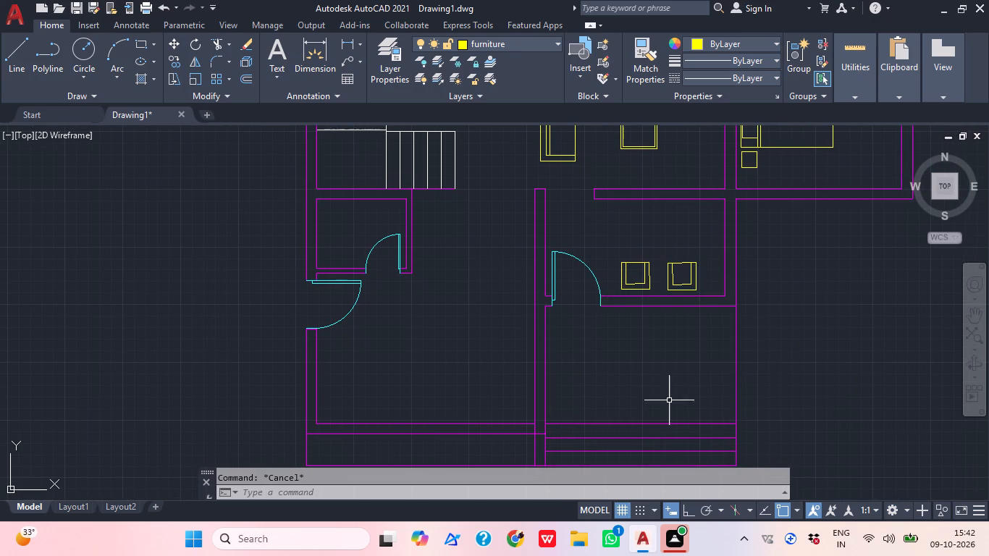
Rotate the small room's right-hand armchair 90° about its inner upper-left area, with Ortho on.
{"action": "middle_click_drag", "start_coordinate": [707, 320], "coordinate": [586, 460]}
{"action": "scroll", "coordinate": [567, 434], "scroll_direction": "up", "scroll_amount": 3}
{"action": "left_click", "coordinate": [598, 372]}
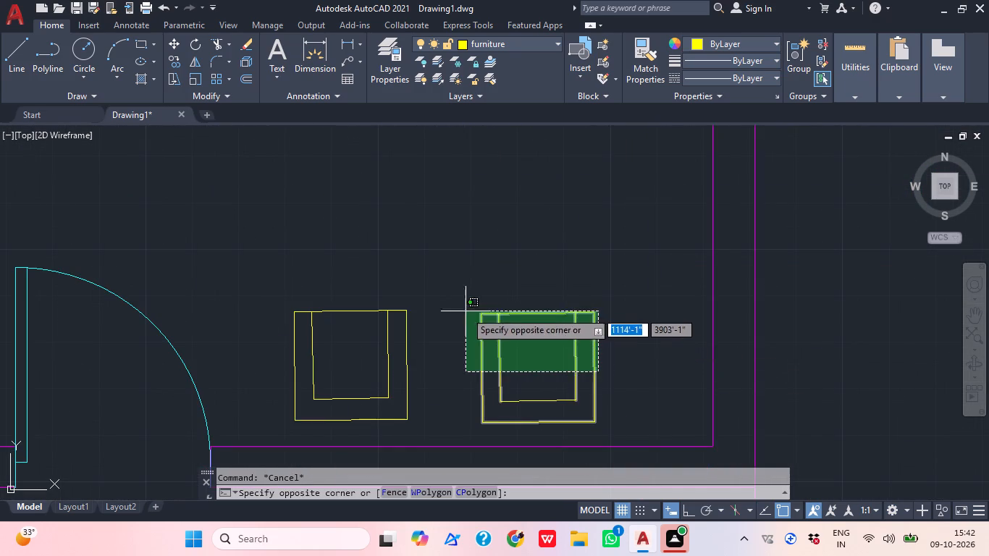
{"action": "left_click", "coordinate": [455, 288]}
{"action": "left_click", "coordinate": [557, 396]}
{"action": "left_click", "coordinate": [510, 418]}
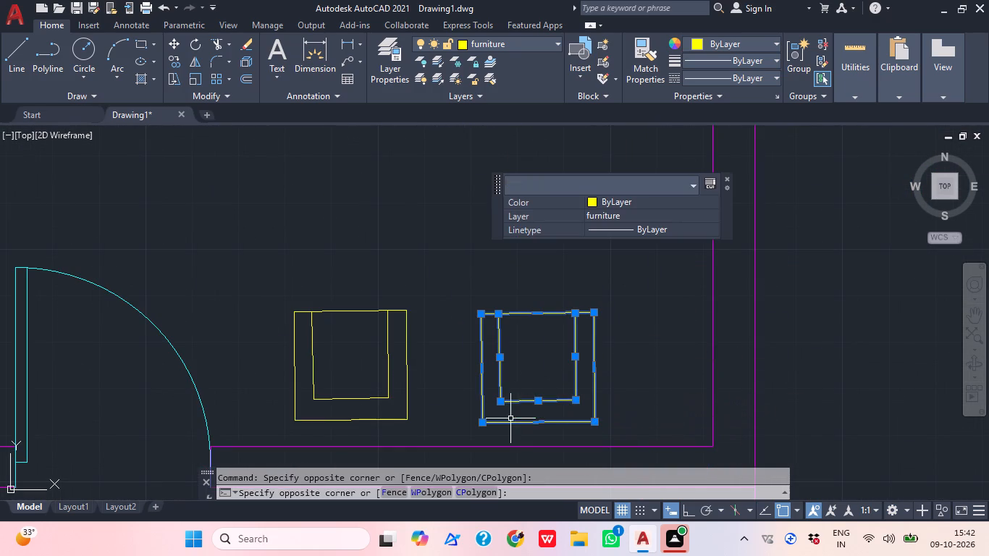
{"action": "key", "text": "r"}
{"action": "key", "text": "o"}
{"action": "key", "text": "space"}
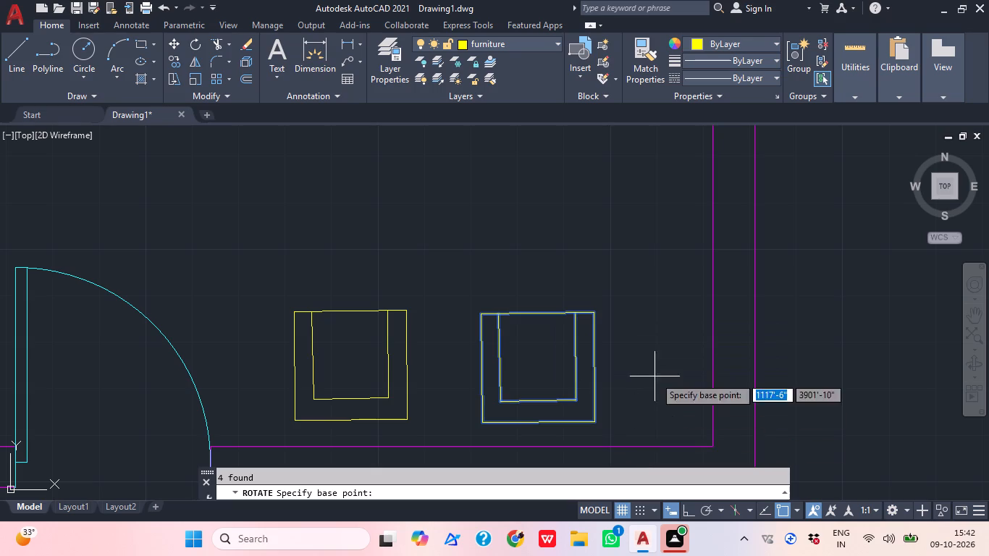
{"action": "left_click", "coordinate": [504, 339]}
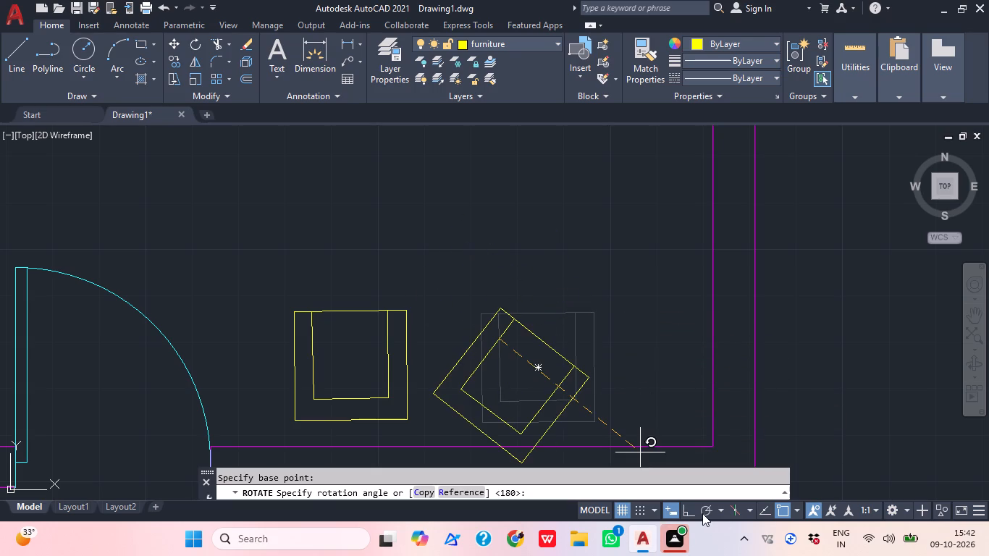
{"action": "left_click", "coordinate": [685, 511]}
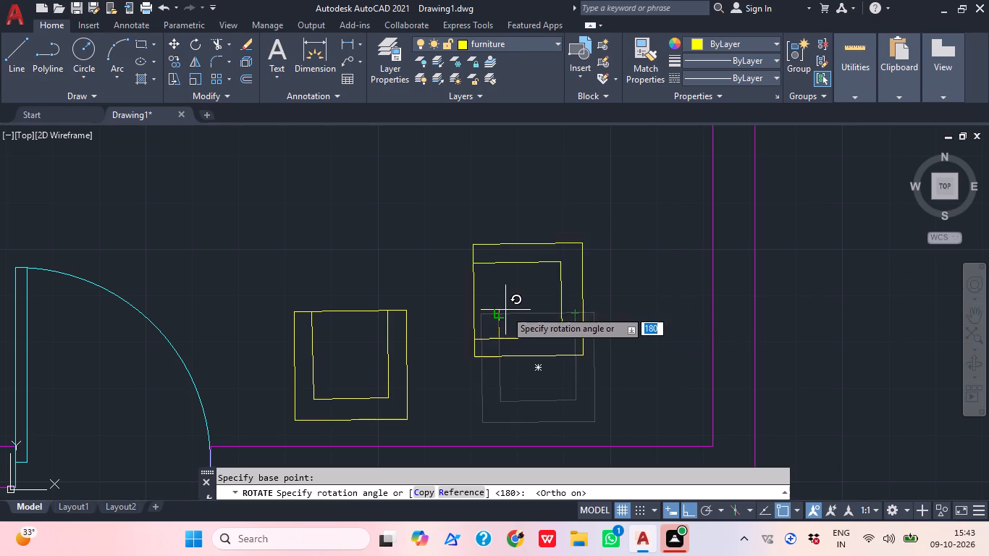
{"action": "scroll", "coordinate": [557, 296], "scroll_direction": "down", "scroll_amount": 3}
{"action": "scroll", "coordinate": [528, 250], "scroll_direction": "up", "scroll_amount": 2}
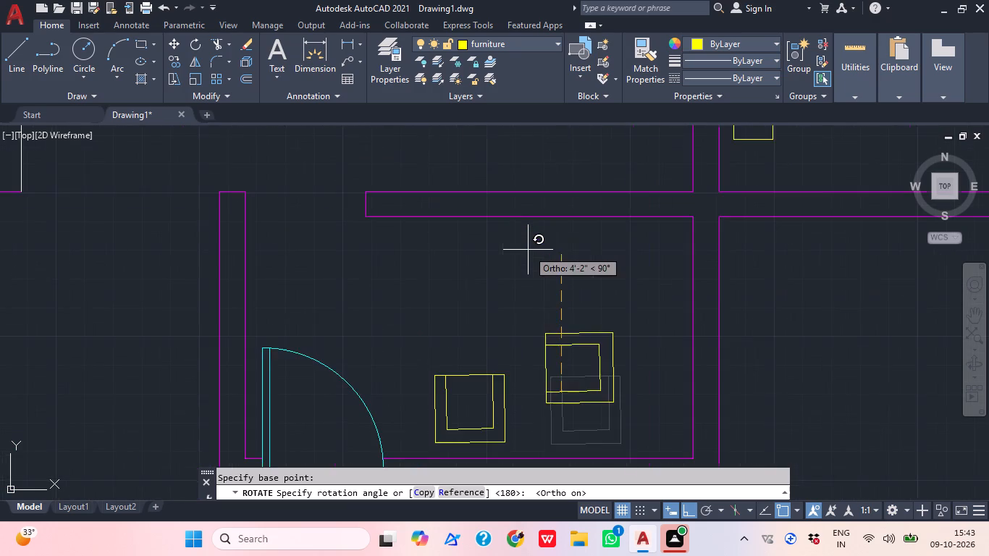
{"action": "middle_click_drag", "start_coordinate": [532, 256], "coordinate": [523, 282]}
{"action": "left_click", "coordinate": [564, 279]}
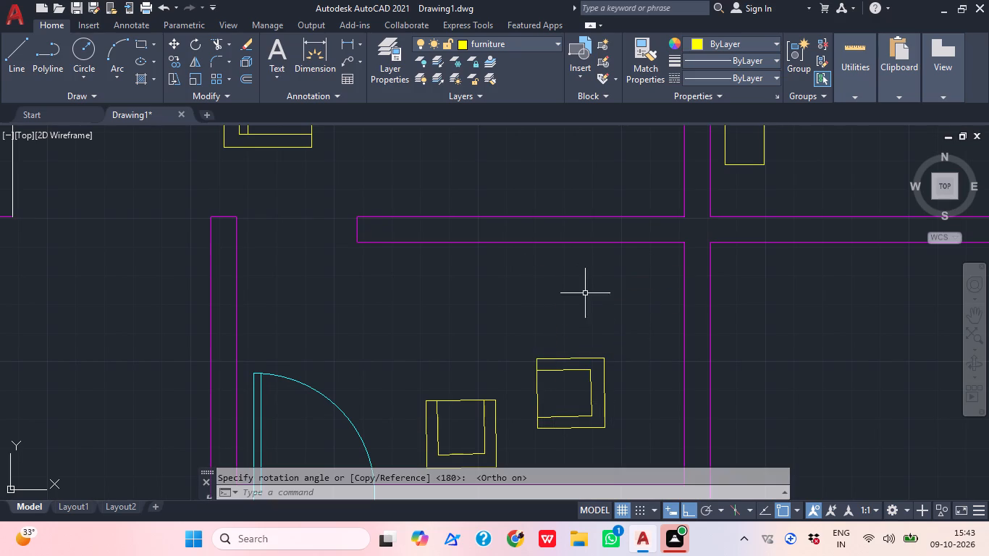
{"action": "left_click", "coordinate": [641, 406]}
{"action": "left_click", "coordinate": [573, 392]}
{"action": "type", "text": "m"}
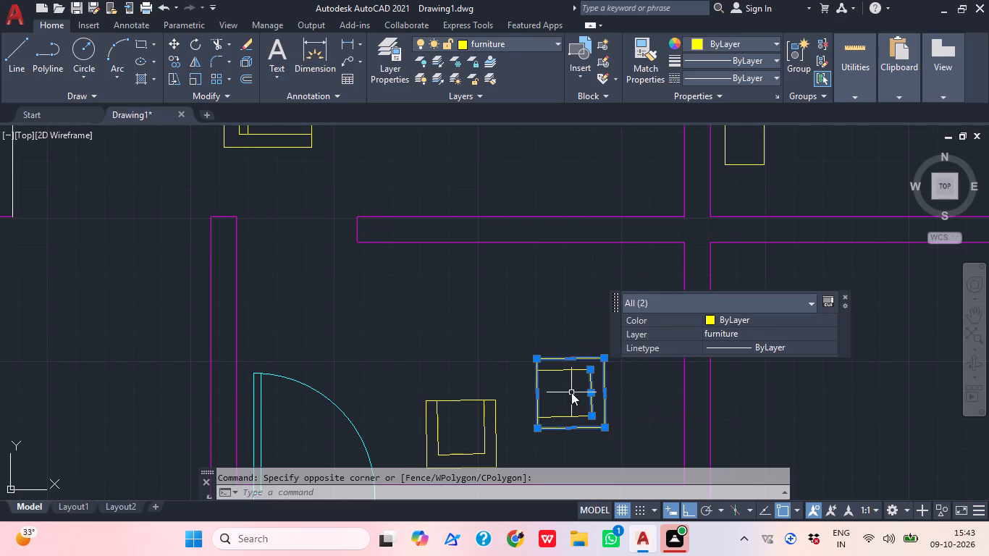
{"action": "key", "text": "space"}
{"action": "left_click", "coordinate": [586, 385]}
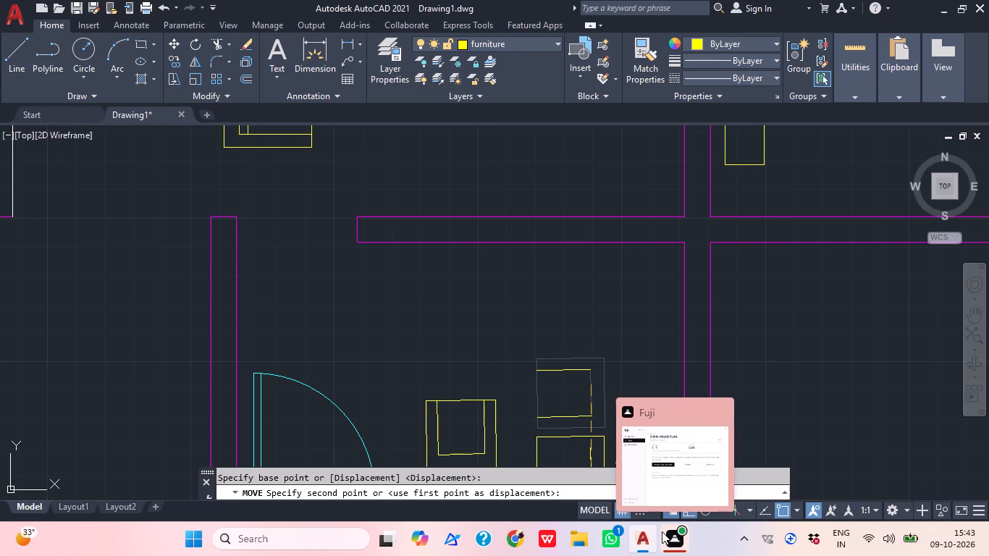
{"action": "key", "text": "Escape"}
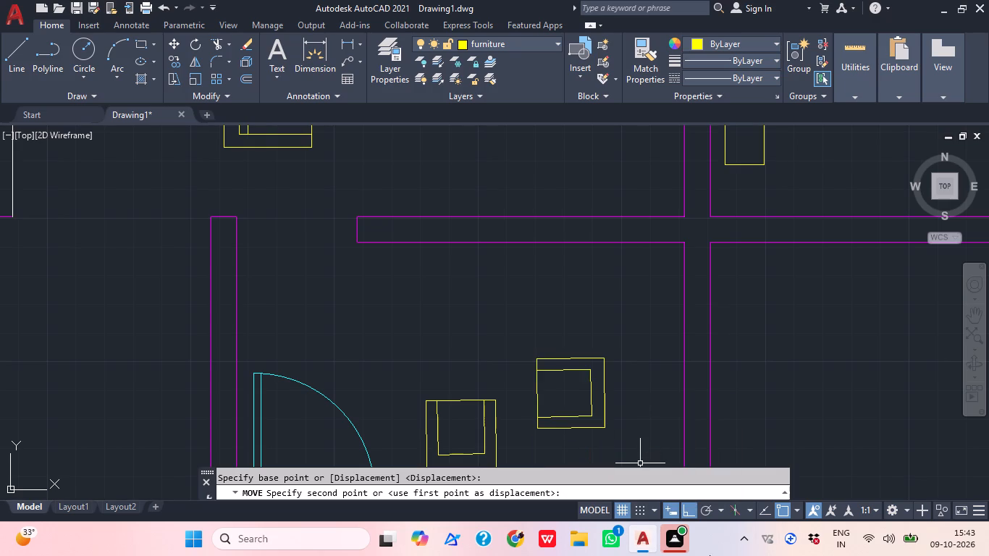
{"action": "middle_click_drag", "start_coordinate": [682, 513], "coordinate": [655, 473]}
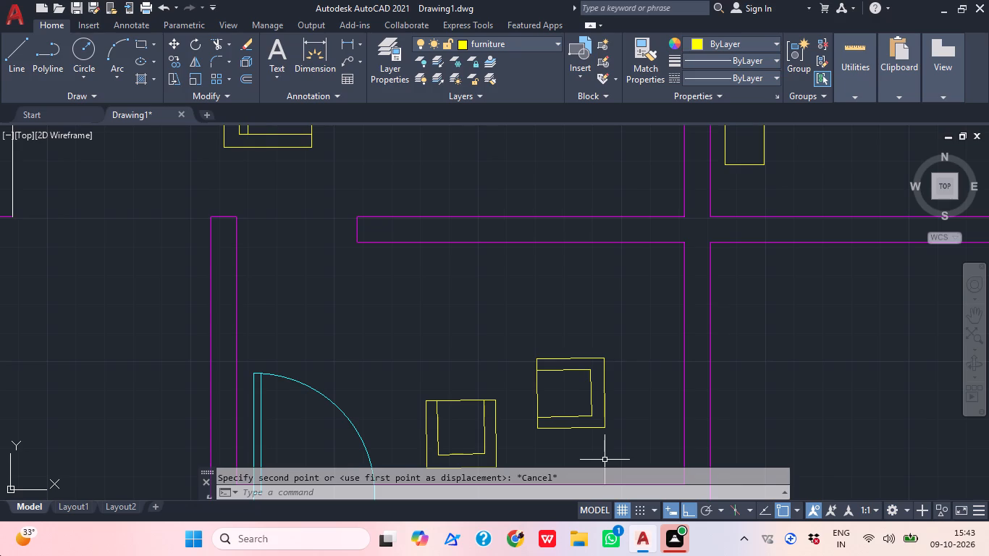
Move the whole rotated armchair about 3'-2" diagonally, with Ortho off, to beside the right wall near the small room's upper-right corner.
{"action": "scroll", "coordinate": [361, 180], "scroll_direction": "up", "scroll_amount": 1}
{"action": "middle_click_drag", "start_coordinate": [678, 332], "coordinate": [660, 400]}
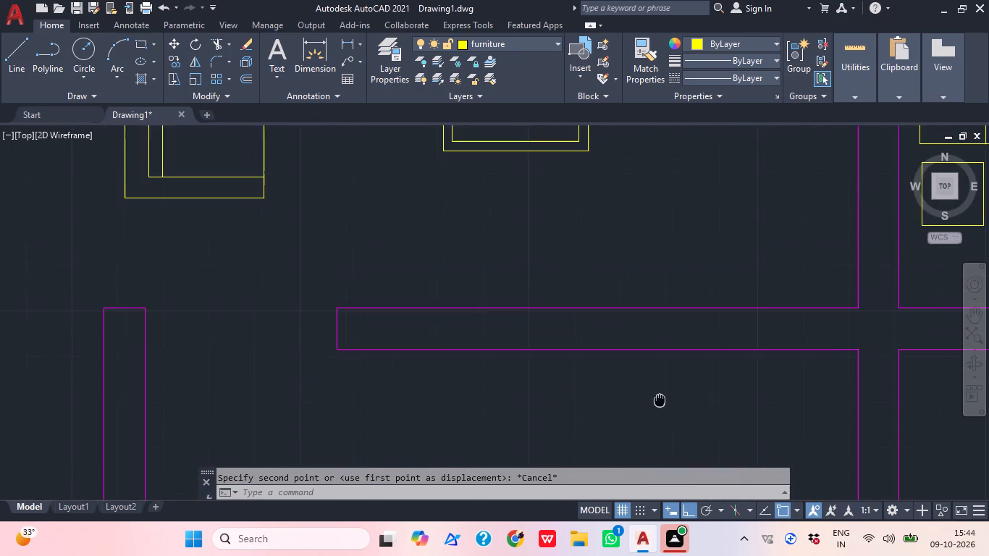
{"action": "middle_click_drag", "start_coordinate": [660, 400], "coordinate": [658, 402]}
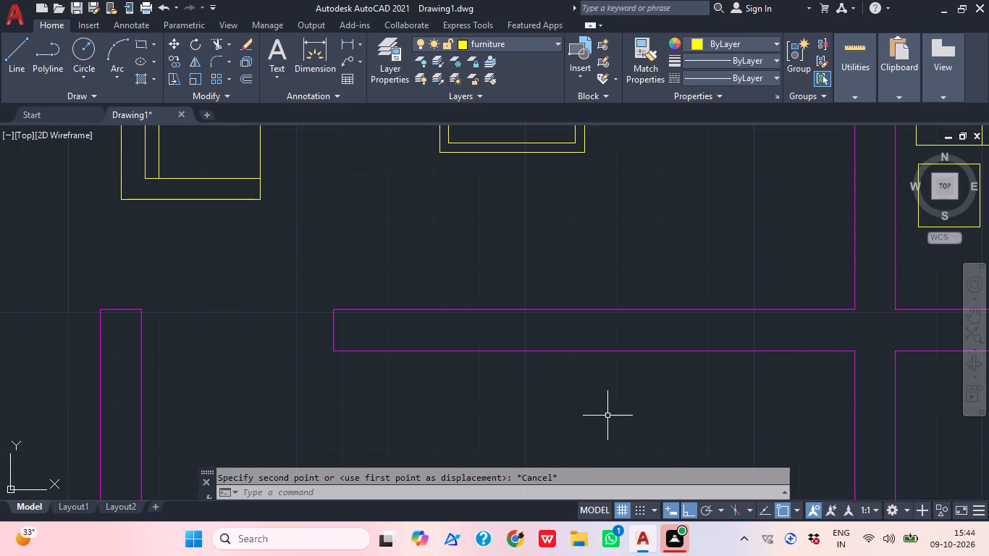
{"action": "scroll", "coordinate": [585, 348], "scroll_direction": "down", "scroll_amount": 1}
{"action": "middle_click_drag", "start_coordinate": [504, 407], "coordinate": [494, 408]}
{"action": "middle_click_drag", "start_coordinate": [627, 224], "coordinate": [232, 406]}
{"action": "middle_click_drag", "start_coordinate": [317, 418], "coordinate": [626, 212]}
{"action": "scroll", "coordinate": [597, 205], "scroll_direction": "down", "scroll_amount": 3}
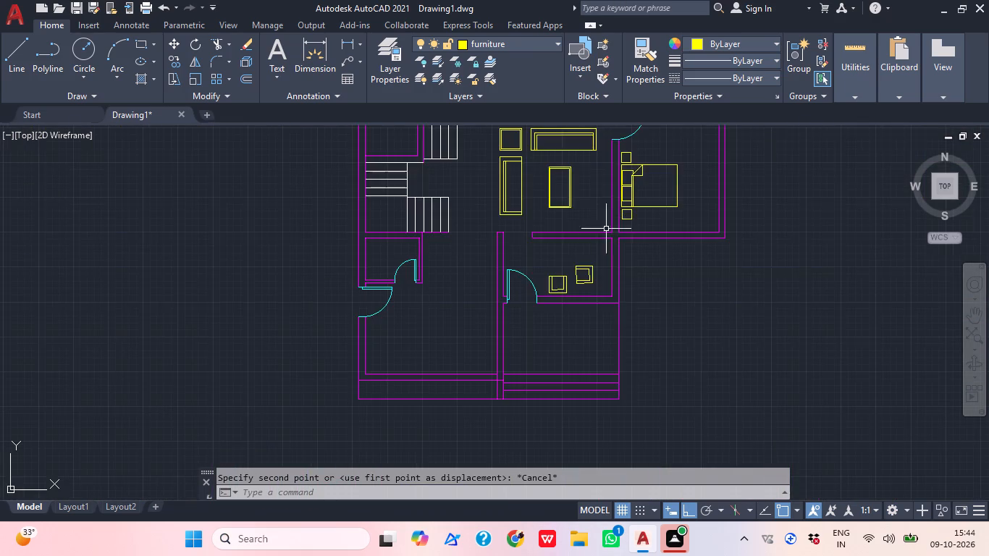
{"action": "middle_click_drag", "start_coordinate": [558, 287], "coordinate": [486, 343]}
{"action": "scroll", "coordinate": [494, 336], "scroll_direction": "up", "scroll_amount": 4}
{"action": "left_click_drag", "start_coordinate": [618, 368], "coordinate": [610, 359]}
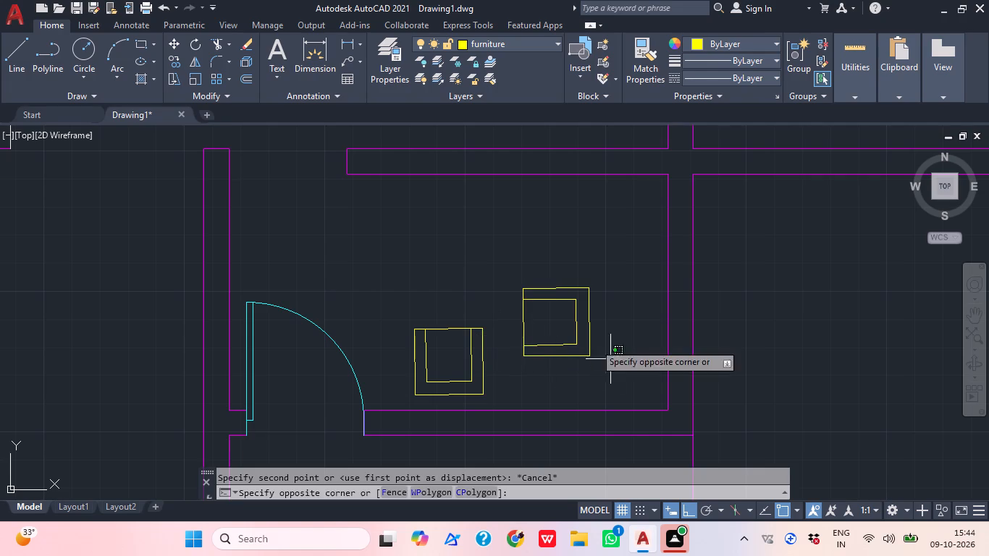
{"action": "left_click", "coordinate": [502, 270]}
{"action": "type", "text": "m"}
{"action": "key", "text": "space"}
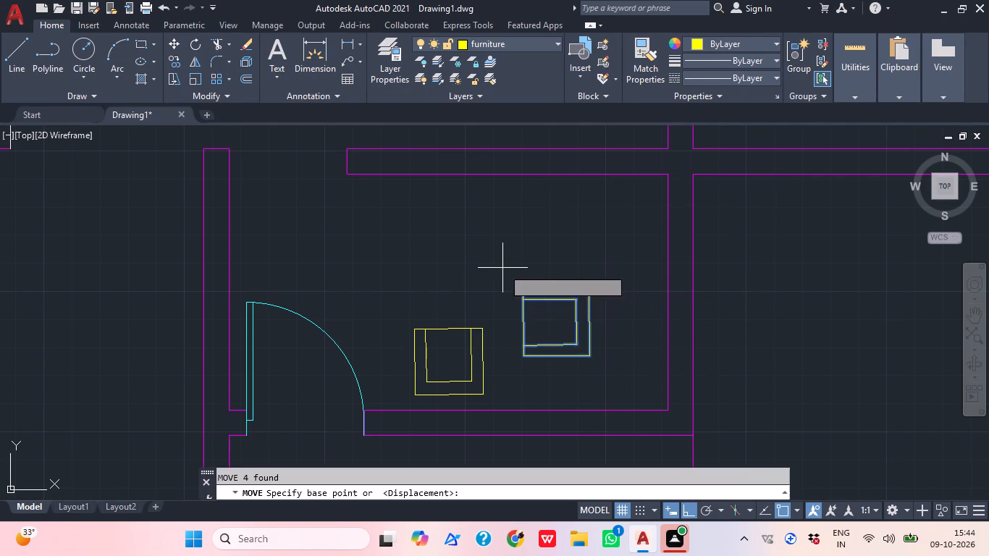
{"action": "left_click", "coordinate": [584, 329]}
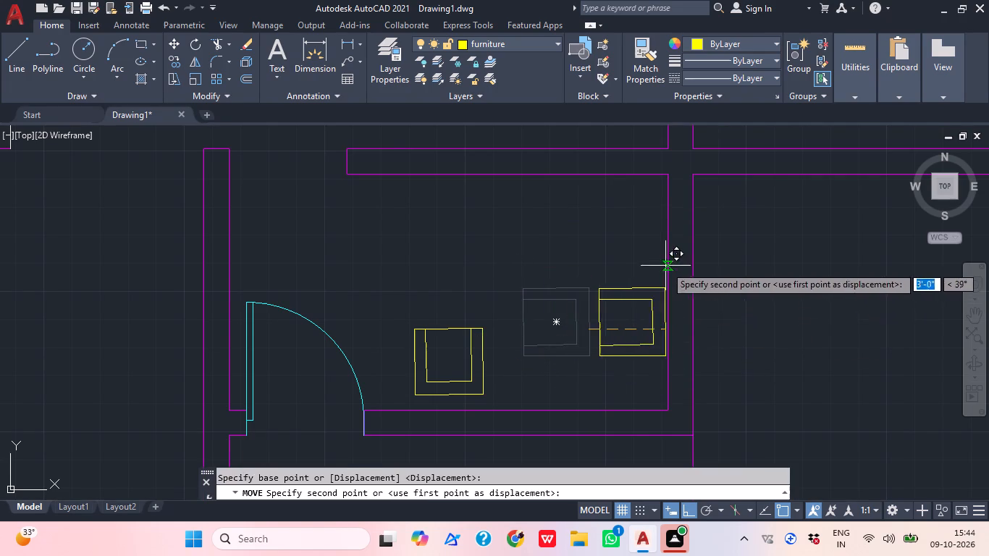
{"action": "left_click", "coordinate": [693, 508]}
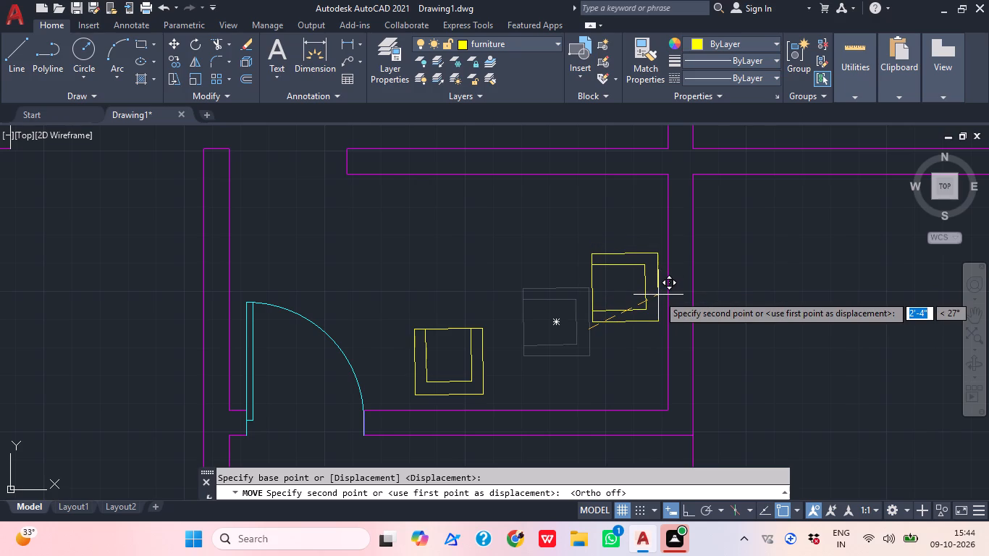
{"action": "left_click", "coordinate": [654, 245]}
Copy the armchair beside the door swing to its right, side by side along the small room's lower wall.
{"action": "scroll", "coordinate": [436, 400], "scroll_direction": "up", "scroll_amount": 1}
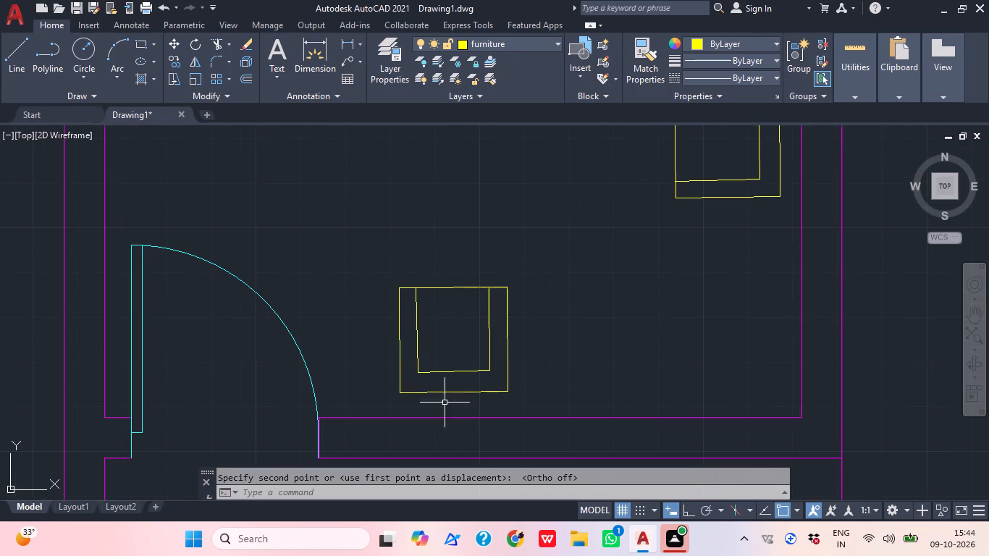
{"action": "left_click", "coordinate": [554, 384]}
{"action": "left_click", "coordinate": [369, 282]}
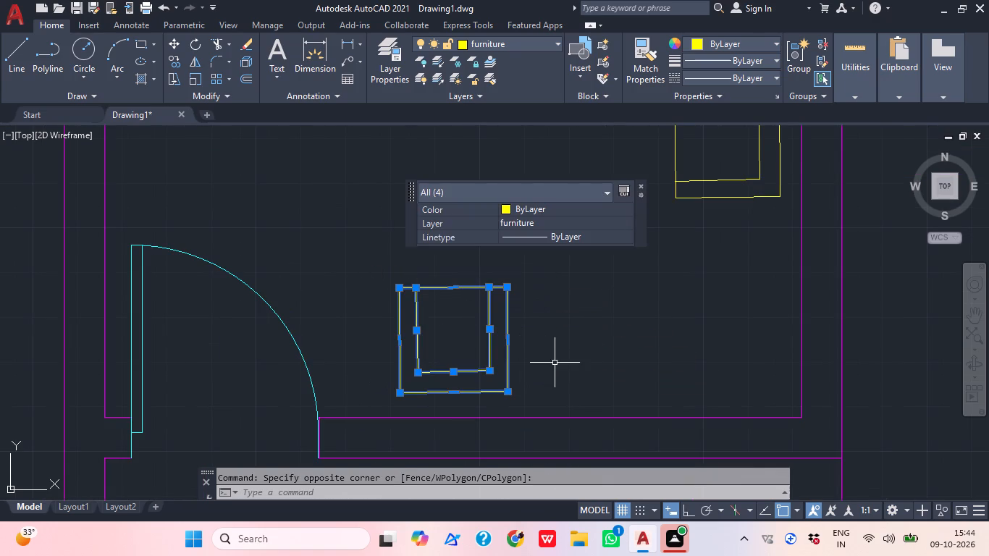
{"action": "key", "text": "c"}
{"action": "key", "text": "o"}
{"action": "key", "text": "space"}
{"action": "left_click", "coordinate": [463, 335]}
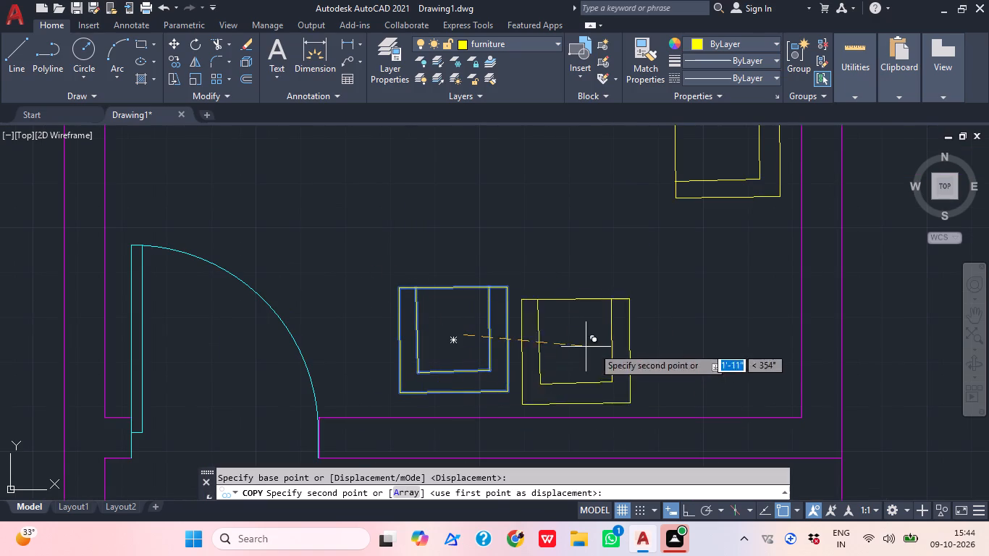
{"action": "left_click", "coordinate": [640, 332]}
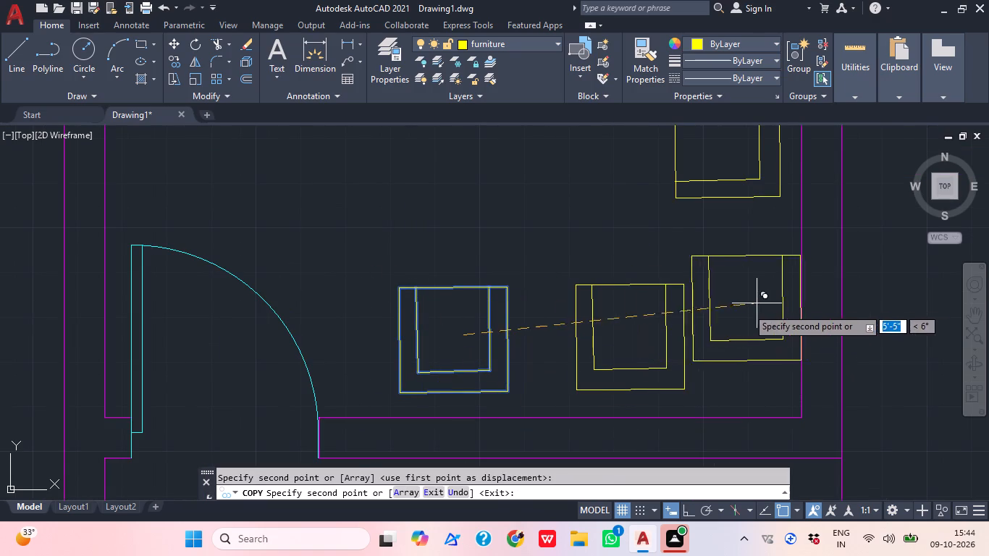
{"action": "key", "text": "Escape"}
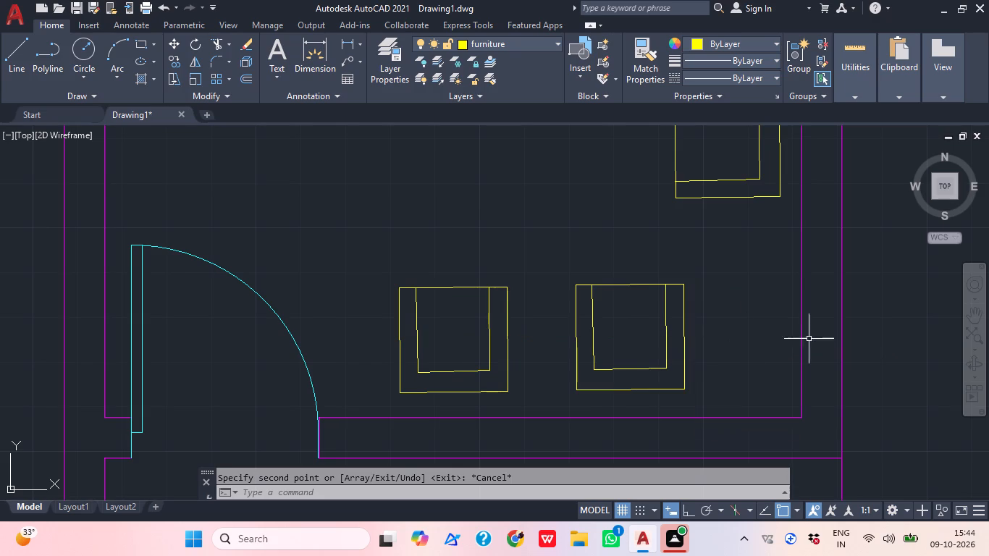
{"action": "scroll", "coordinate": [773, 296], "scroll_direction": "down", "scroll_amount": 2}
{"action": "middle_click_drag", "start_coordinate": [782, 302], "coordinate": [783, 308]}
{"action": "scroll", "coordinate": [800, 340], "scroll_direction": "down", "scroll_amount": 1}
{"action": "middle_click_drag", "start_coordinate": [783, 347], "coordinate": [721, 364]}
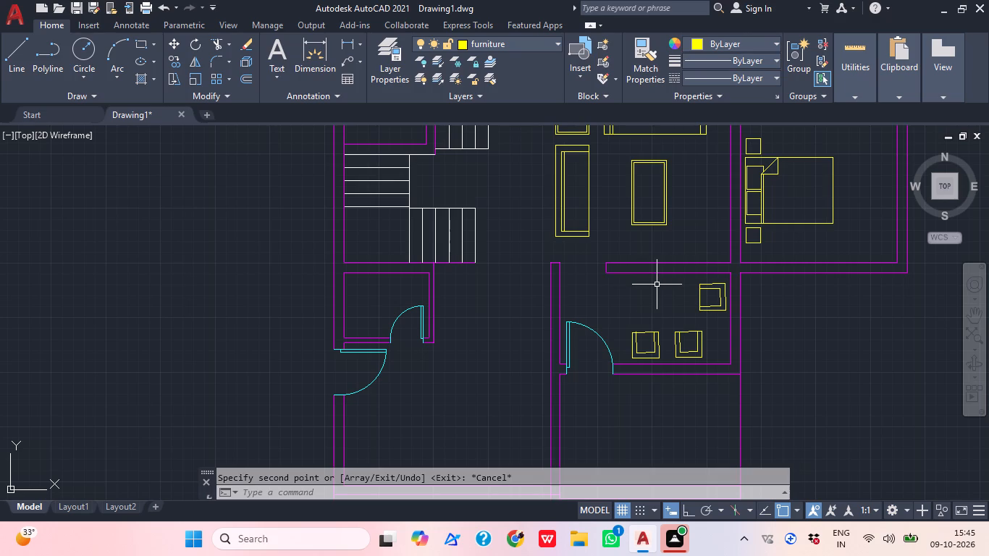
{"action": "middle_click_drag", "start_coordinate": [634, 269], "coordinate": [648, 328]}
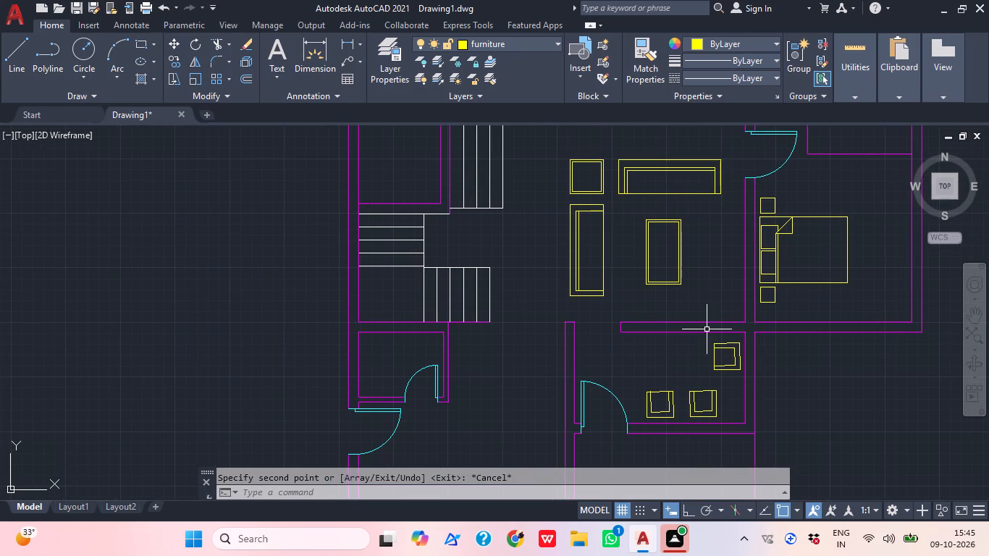
Review the floor plan's furniture layout, from the upper bedrooms and living room to the empty lower rooms.
{"action": "middle_click_drag", "start_coordinate": [551, 261], "coordinate": [670, 424]}
{"action": "middle_click_drag", "start_coordinate": [669, 380], "coordinate": [651, 385]}
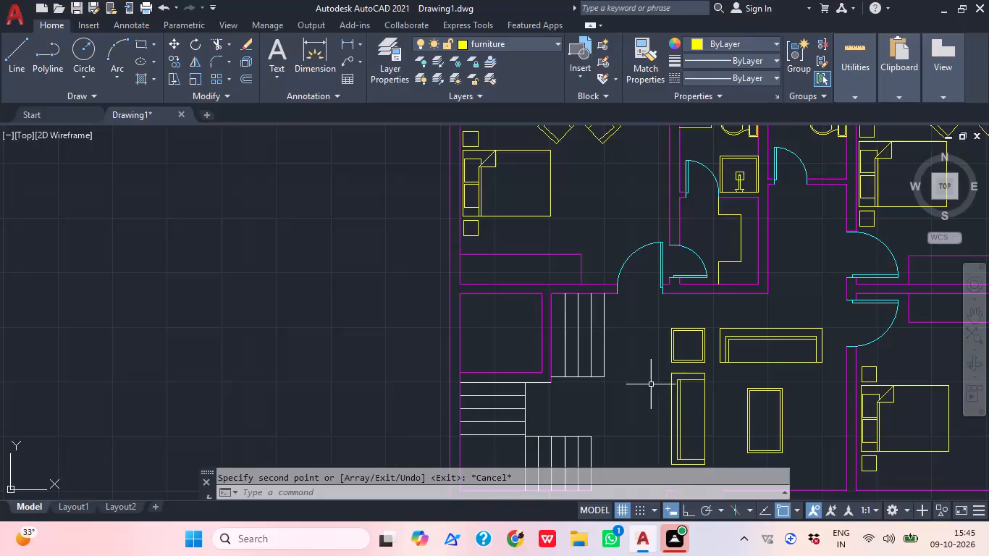
{"action": "left_click_drag", "start_coordinate": [639, 368], "coordinate": [641, 359]}
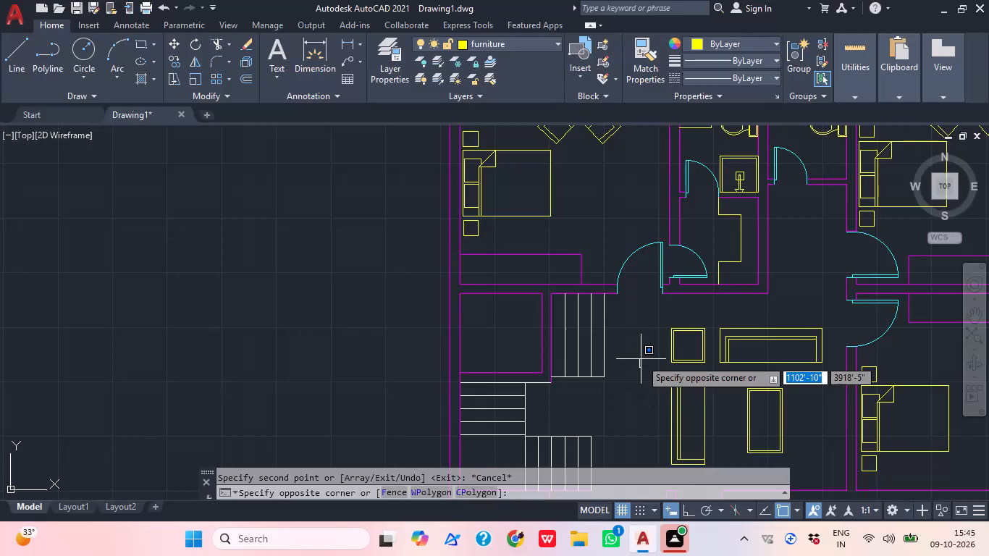
{"action": "middle_click_drag", "start_coordinate": [752, 320], "coordinate": [673, 333]}
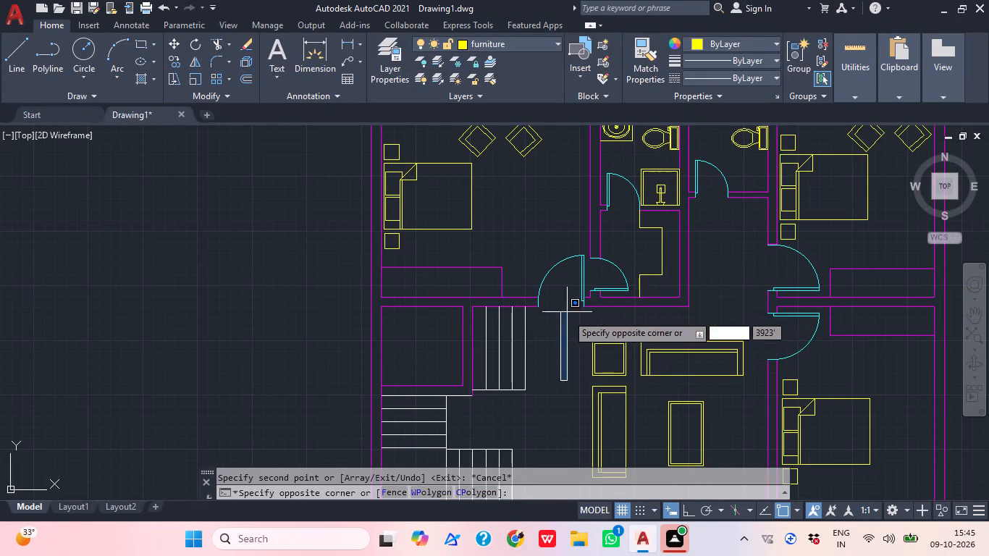
{"action": "key", "text": "Escape"}
{"action": "middle_click_drag", "start_coordinate": [543, 329], "coordinate": [531, 378]}
{"action": "middle_click_drag", "start_coordinate": [764, 329], "coordinate": [633, 233]}
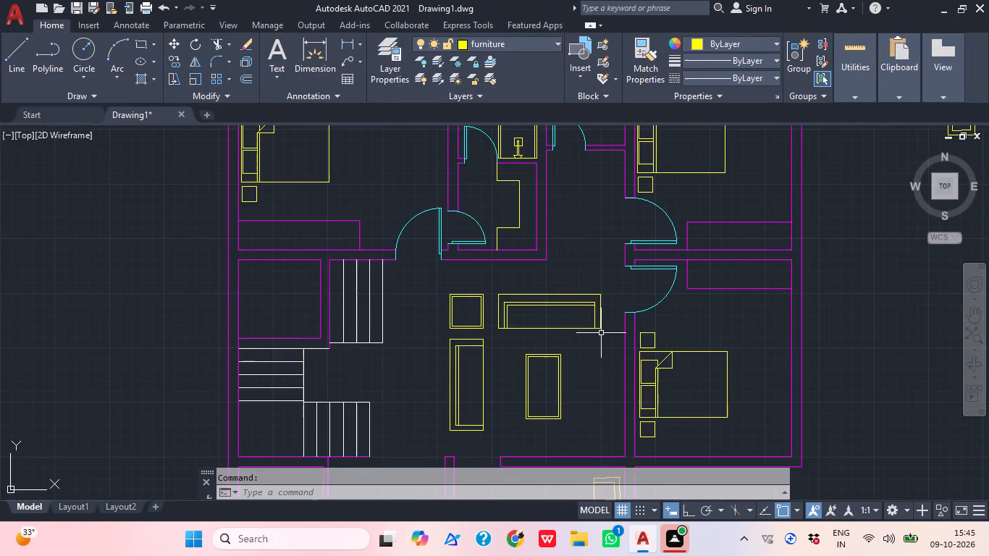
{"action": "middle_click_drag", "start_coordinate": [599, 334], "coordinate": [603, 221]}
{"action": "middle_click_drag", "start_coordinate": [594, 298], "coordinate": [598, 274]}
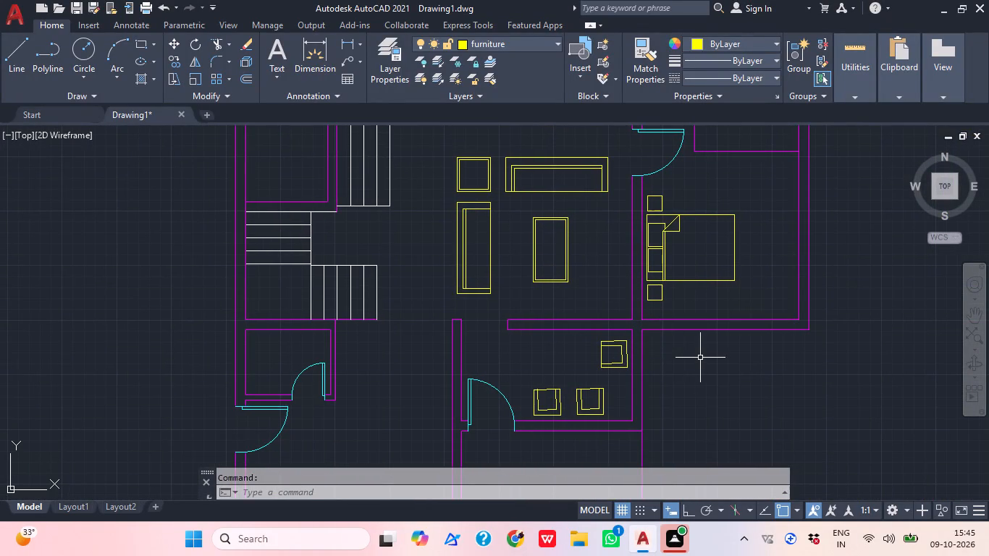
{"action": "middle_click_drag", "start_coordinate": [679, 358], "coordinate": [689, 314]}
{"action": "middle_click_drag", "start_coordinate": [468, 342], "coordinate": [511, 322]}
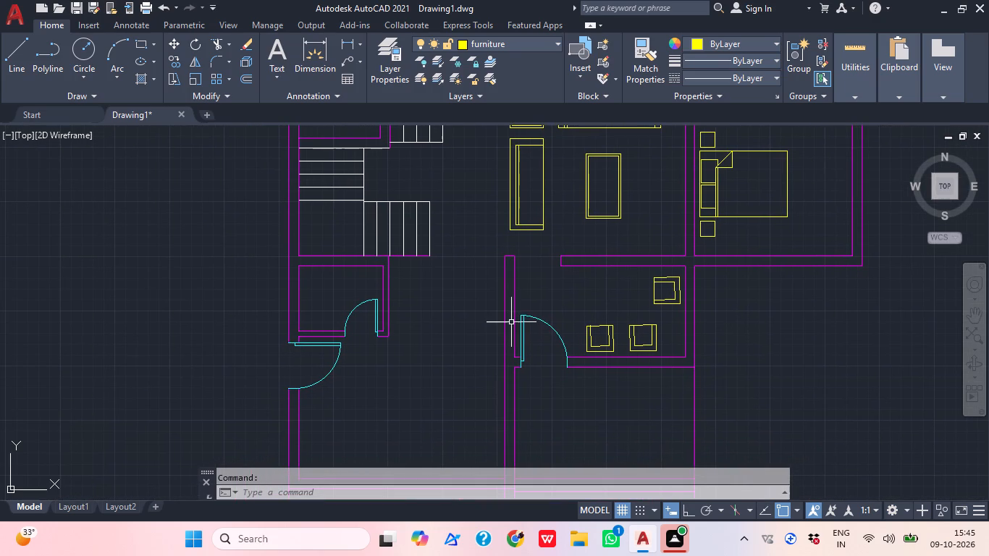
{"action": "middle_click_drag", "start_coordinate": [445, 336], "coordinate": [475, 319]}
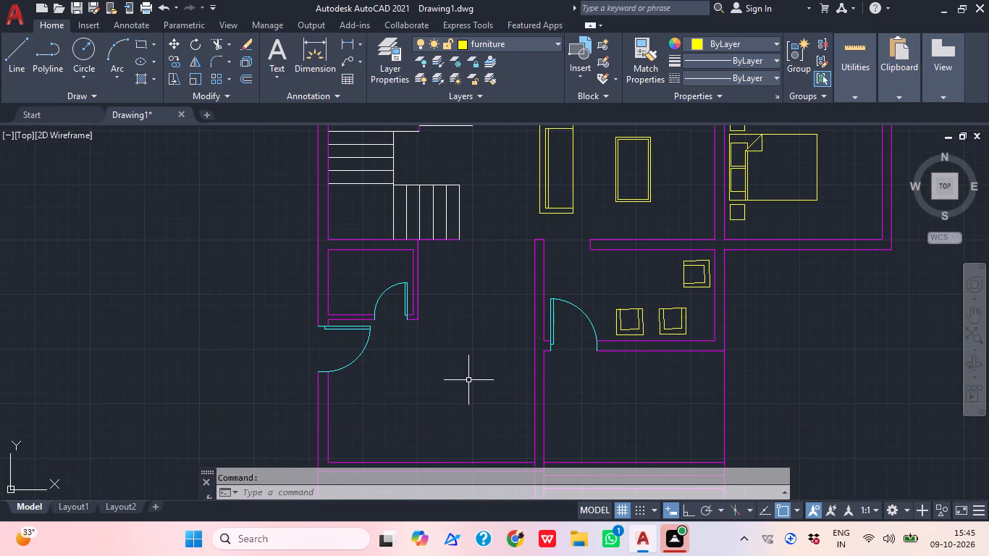
{"action": "middle_click_drag", "start_coordinate": [468, 380], "coordinate": [486, 375]}
{"action": "scroll", "coordinate": [434, 352], "scroll_direction": "down", "scroll_amount": 1}
{"action": "middle_click_drag", "start_coordinate": [434, 355], "coordinate": [443, 333]}
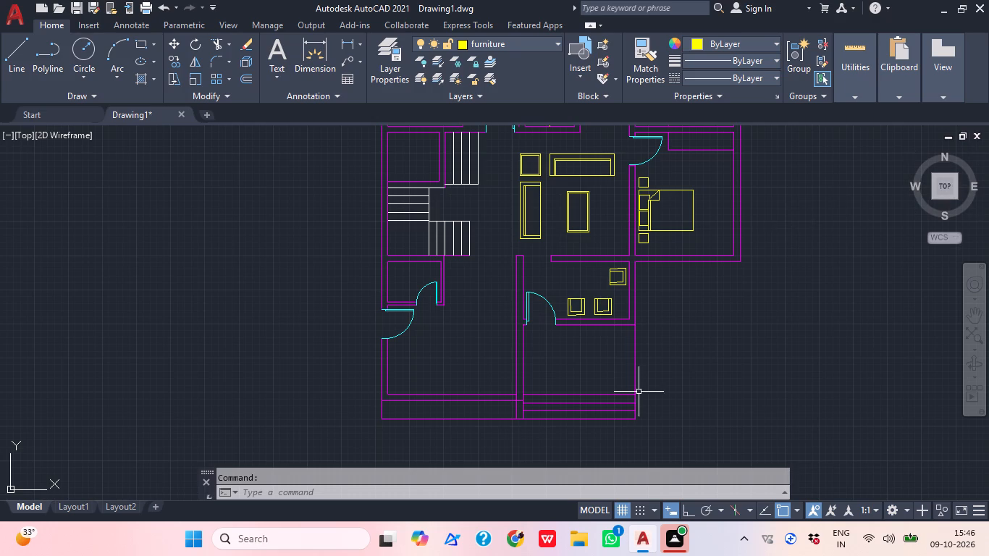
{"action": "middle_click_drag", "start_coordinate": [716, 304], "coordinate": [704, 342]}
{"action": "middle_click_drag", "start_coordinate": [691, 333], "coordinate": [666, 359]}
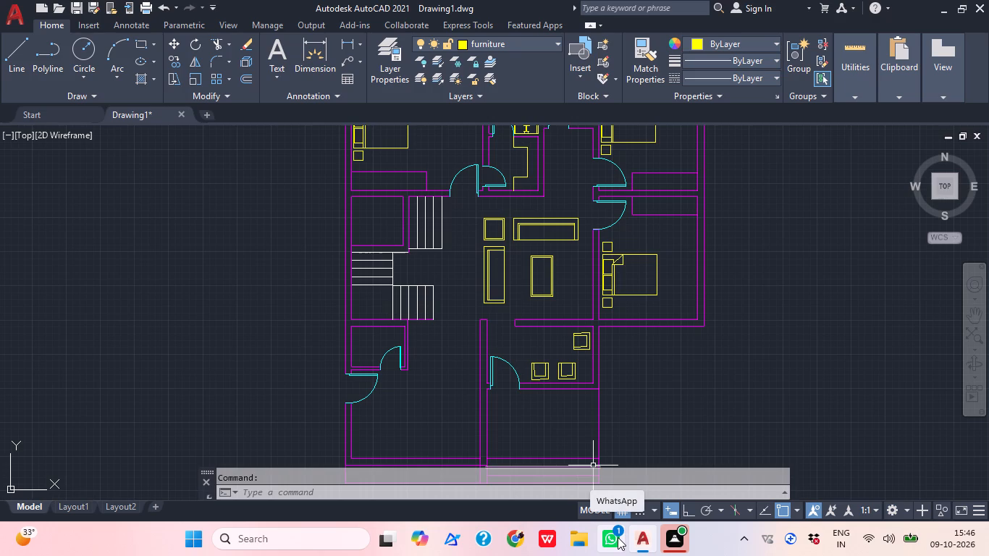
{"action": "scroll", "coordinate": [725, 310], "scroll_direction": "down", "scroll_amount": 1}
{"action": "middle_click", "coordinate": [725, 310]}
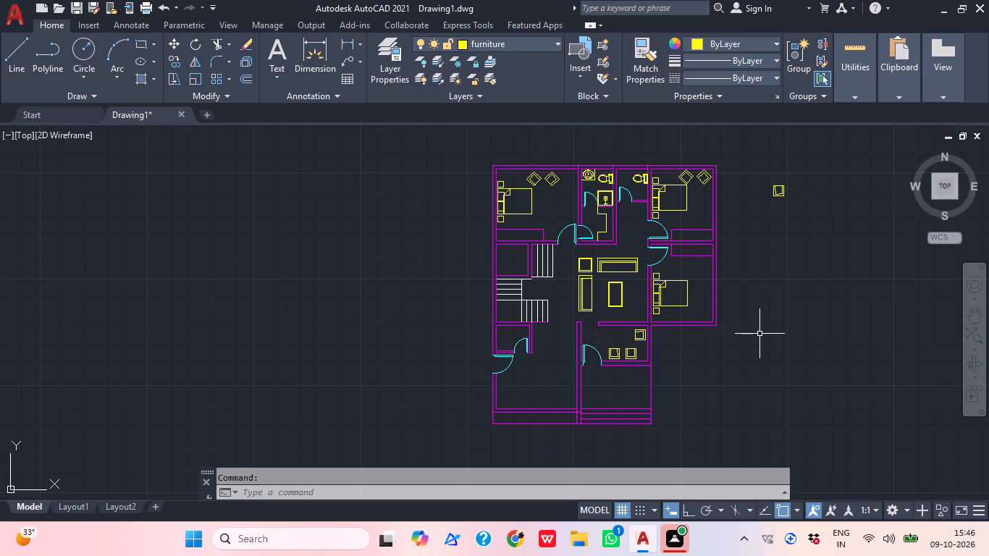
{"action": "middle_click_drag", "start_coordinate": [711, 397], "coordinate": [699, 403]}
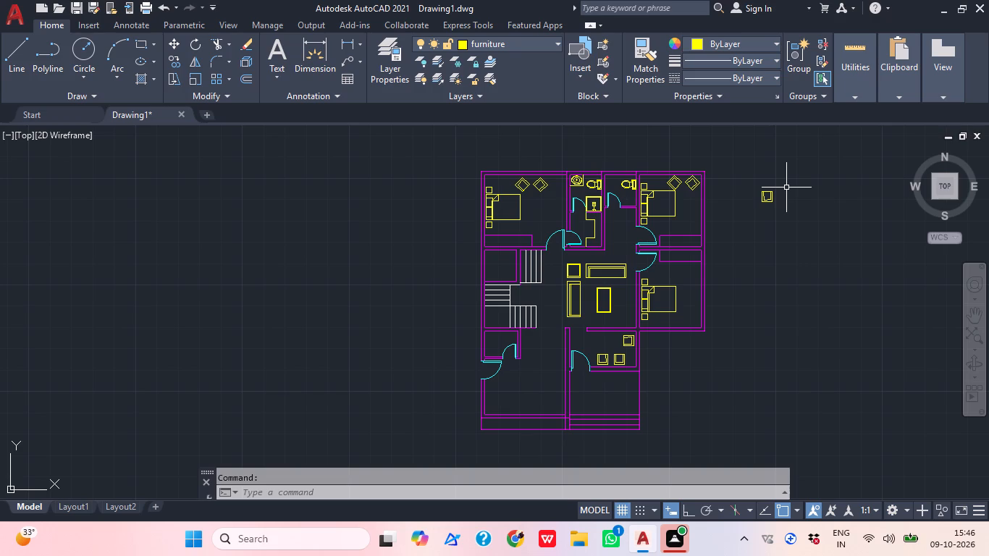
Erase the spare armchair standing outside the house, beyond the right-hand wall of the upper-right bedroom.
{"action": "middle_click_drag", "start_coordinate": [109, 180], "coordinate": [106, 182]}
{"action": "middle_click_drag", "start_coordinate": [106, 182], "coordinate": [35, 278]}
{"action": "scroll", "coordinate": [46, 143], "scroll_direction": "down", "scroll_amount": 1}
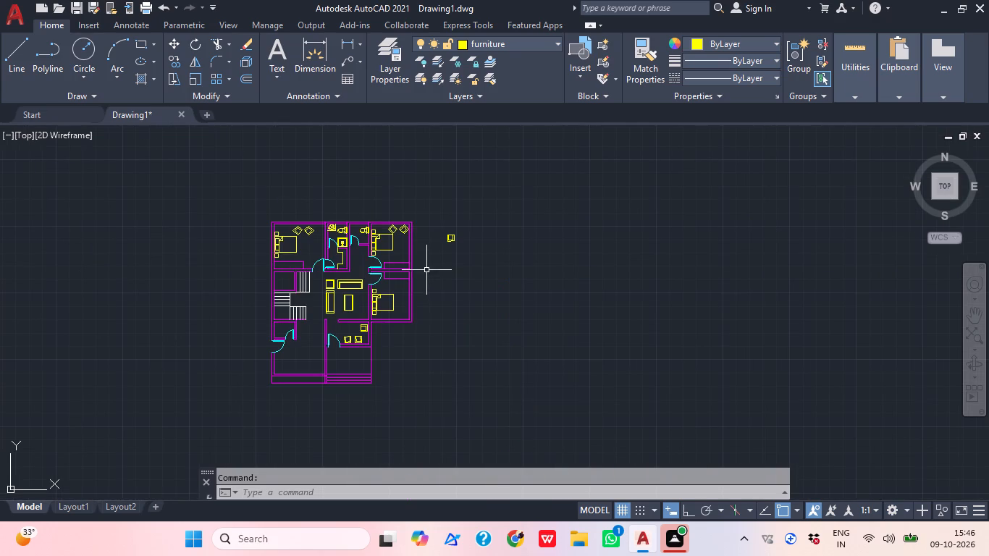
{"action": "middle_click_drag", "start_coordinate": [424, 270], "coordinate": [465, 270]}
{"action": "scroll", "coordinate": [465, 266], "scroll_direction": "up", "scroll_amount": 2}
{"action": "left_click_drag", "start_coordinate": [574, 216], "coordinate": [555, 193]}
{"action": "left_click", "coordinate": [497, 182]}
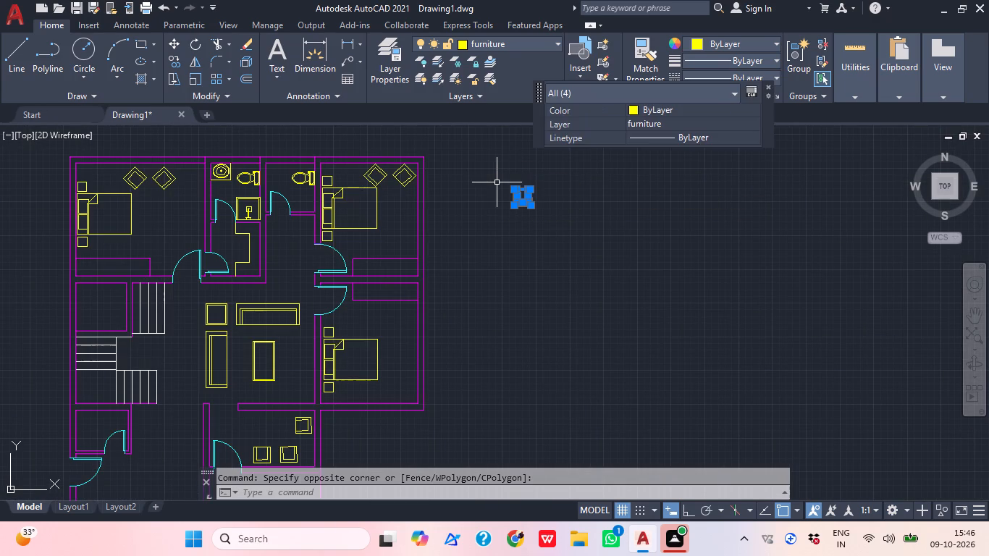
{"action": "key", "text": "Delete"}
Copy the small room's two lower-wall armchairs about 7'-7" up at roughly 94°, into the living room just below the coffee table.
{"action": "middle_click_drag", "start_coordinate": [338, 492], "coordinate": [446, 311]}
{"action": "middle_click_drag", "start_coordinate": [353, 392], "coordinate": [539, 244]}
{"action": "scroll", "coordinate": [508, 313], "scroll_direction": "up", "scroll_amount": 3}
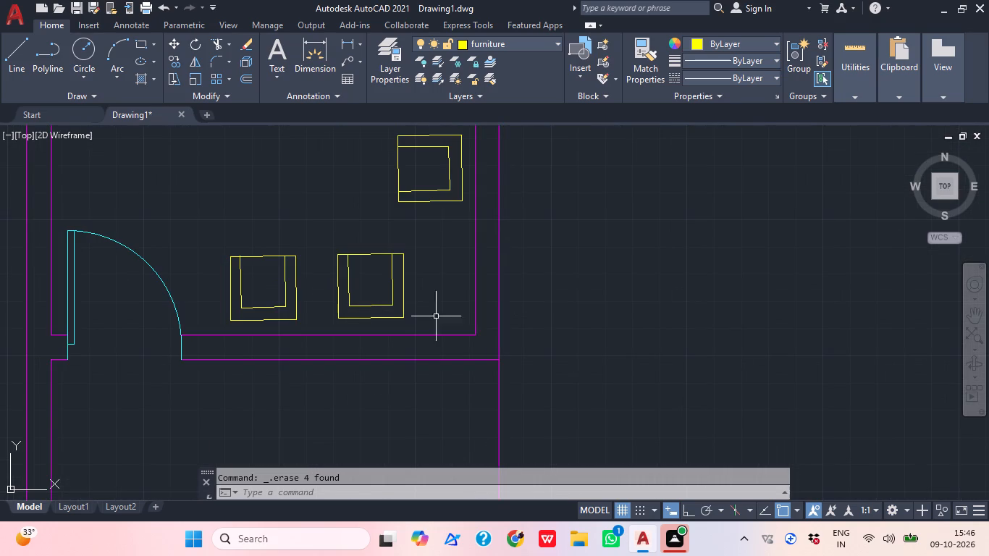
{"action": "left_click", "coordinate": [420, 305]}
{"action": "left_click", "coordinate": [198, 266]}
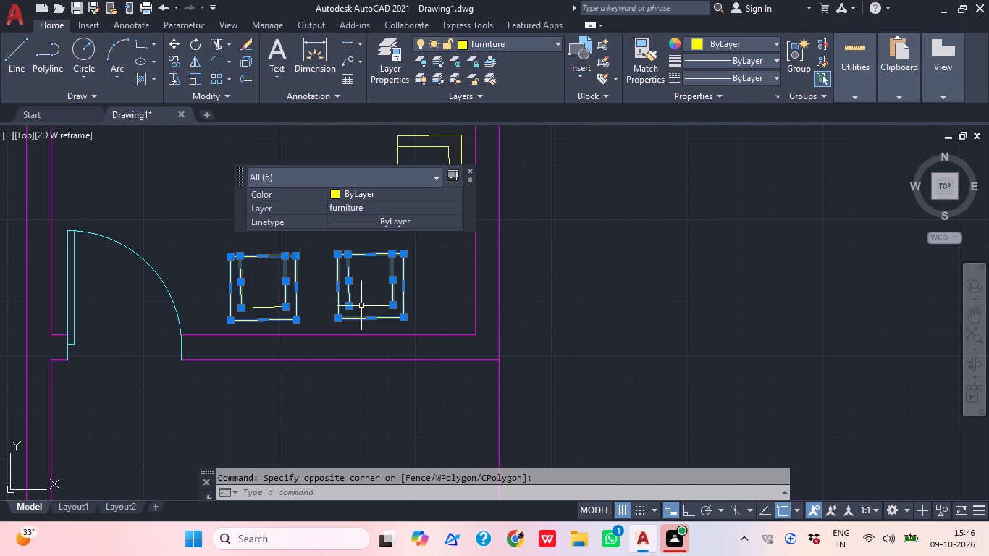
{"action": "left_click", "coordinate": [371, 303]}
{"action": "left_click", "coordinate": [261, 309]}
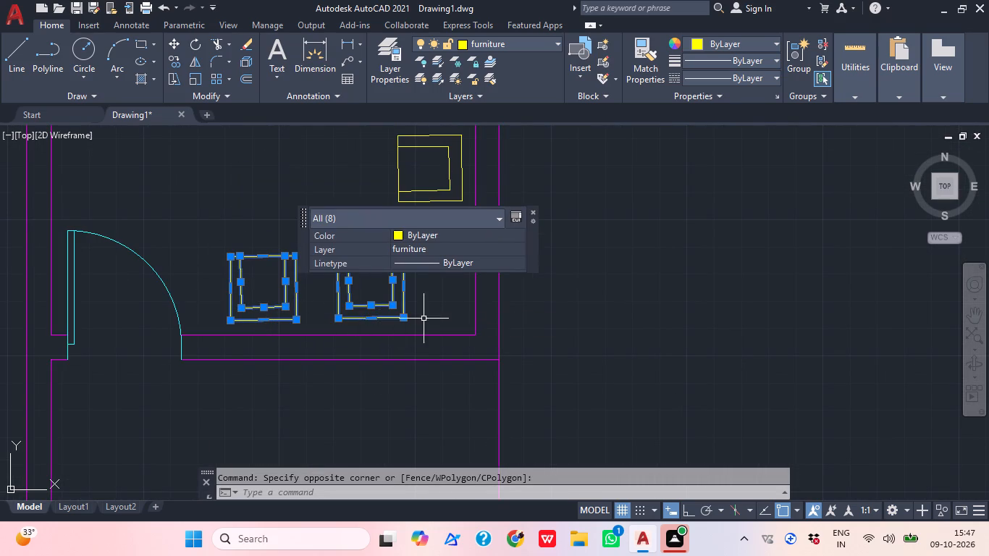
{"action": "middle_click_drag", "start_coordinate": [424, 322], "coordinate": [419, 384]}
{"action": "type", "text": "co"}
{"action": "key", "text": "space"}
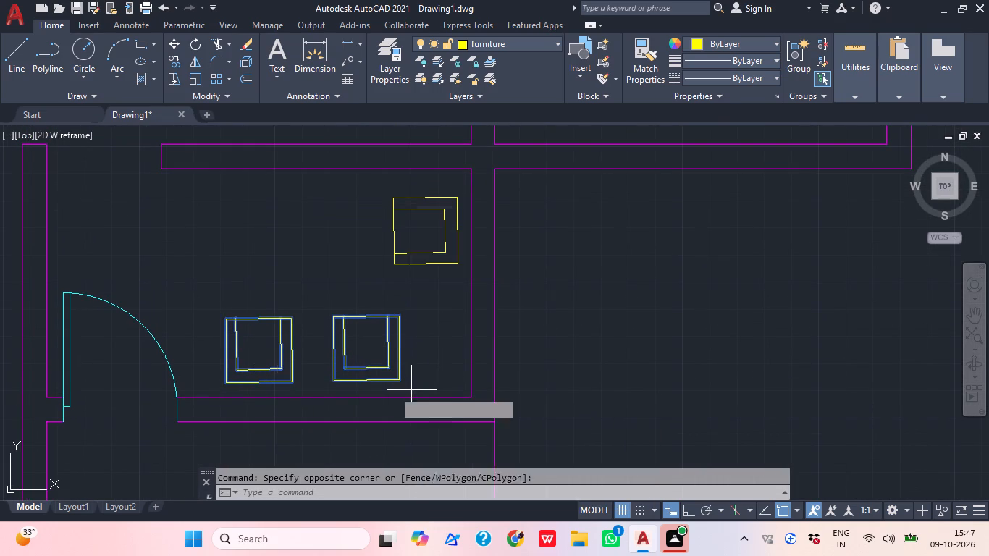
{"action": "left_click", "coordinate": [306, 381]}
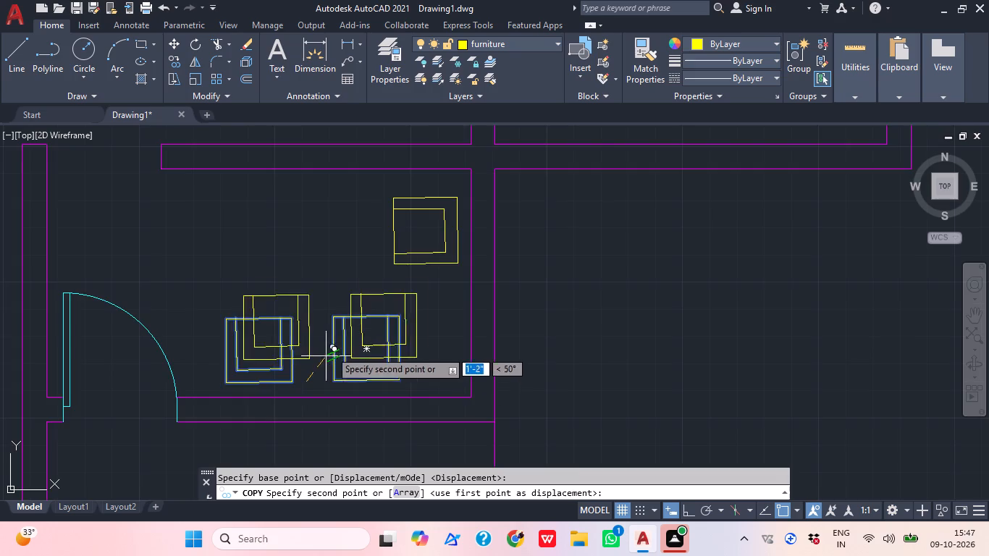
{"action": "scroll", "coordinate": [334, 344], "scroll_direction": "down", "scroll_amount": 2}
{"action": "scroll", "coordinate": [307, 254], "scroll_direction": "up", "scroll_amount": 2}
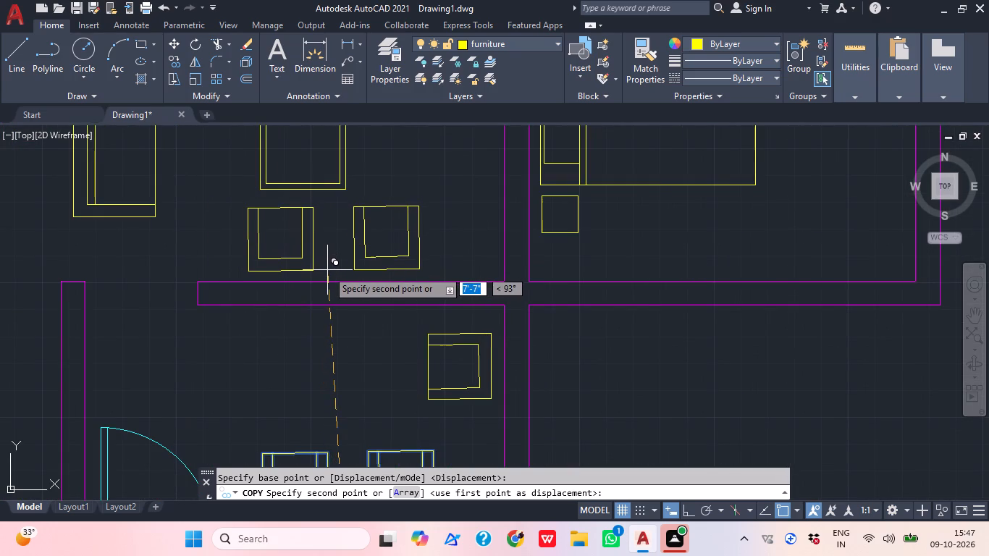
{"action": "left_click", "coordinate": [324, 271]}
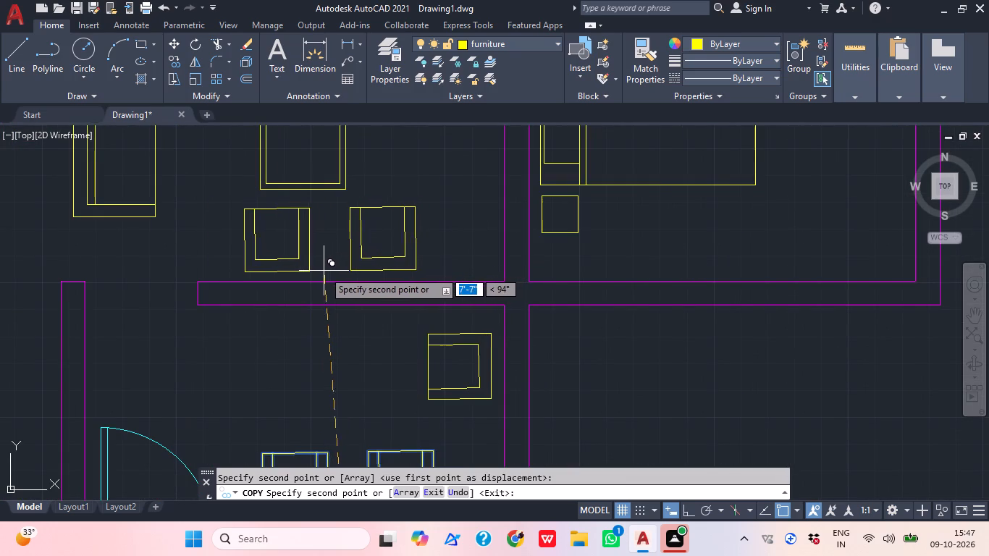
{"action": "middle_click_drag", "start_coordinate": [408, 285], "coordinate": [418, 340]}
{"action": "key", "text": "Escape"}
Examine the whole furnished plan, checking the living room seating, bedrooms, small room and the unfurnished lower rooms.
{"action": "middle_click_drag", "start_coordinate": [484, 355], "coordinate": [483, 392]}
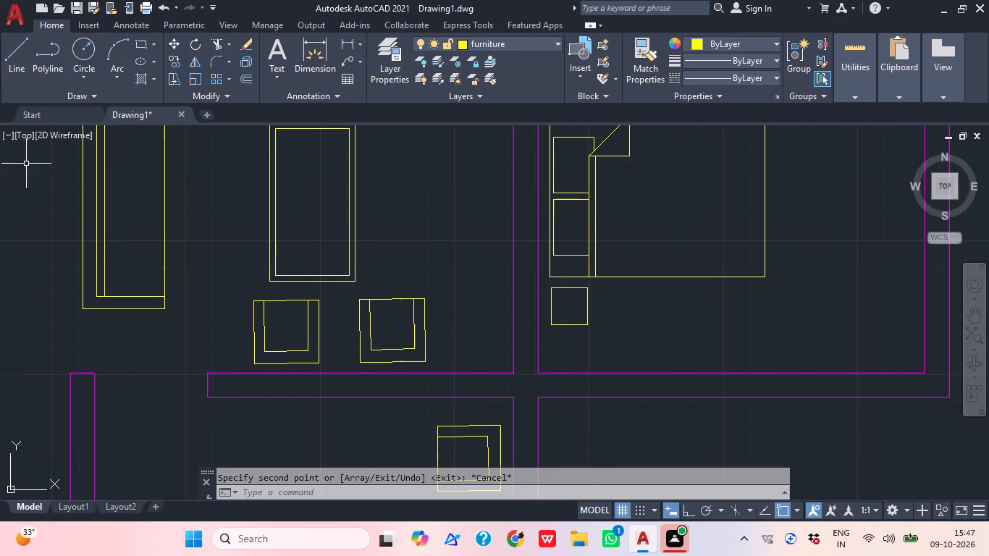
{"action": "scroll", "coordinate": [287, 454], "scroll_direction": "down", "scroll_amount": 3}
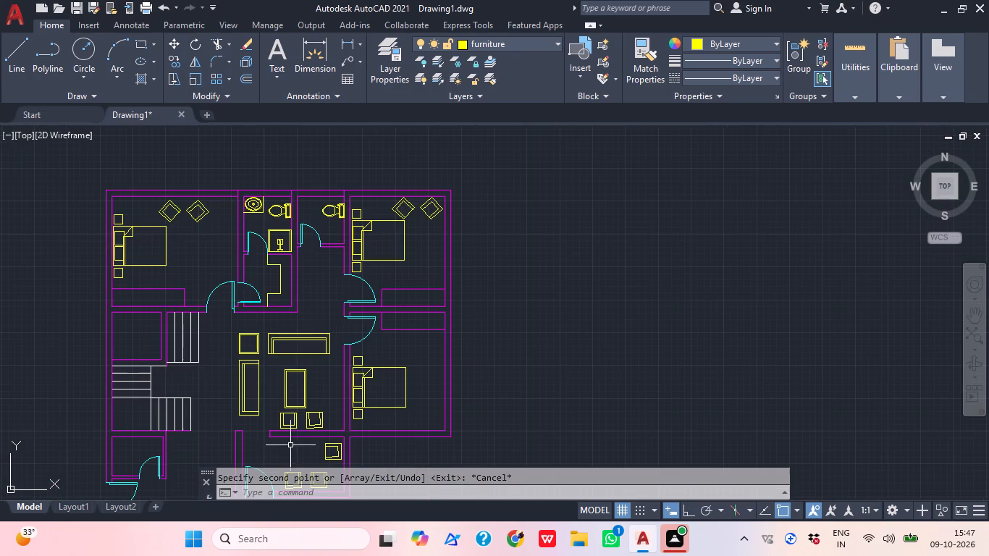
{"action": "scroll", "coordinate": [201, 0], "scroll_direction": "down", "scroll_amount": 2}
{"action": "scroll", "coordinate": [202, 0], "scroll_direction": "up", "scroll_amount": 1}
{"action": "scroll", "coordinate": [202, 0], "scroll_direction": "down", "scroll_amount": 1}
{"action": "scroll", "coordinate": [298, 411], "scroll_direction": "down", "scroll_amount": 3}
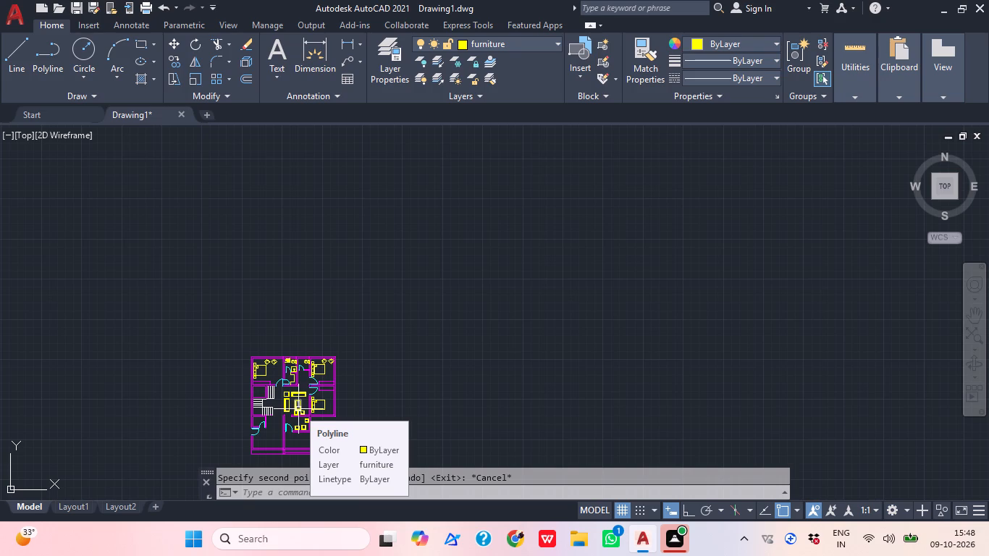
{"action": "key", "text": "Escape"}
{"action": "key", "text": "Escape"}
{"action": "middle_click_drag", "start_coordinate": [338, 417], "coordinate": [384, 358]}
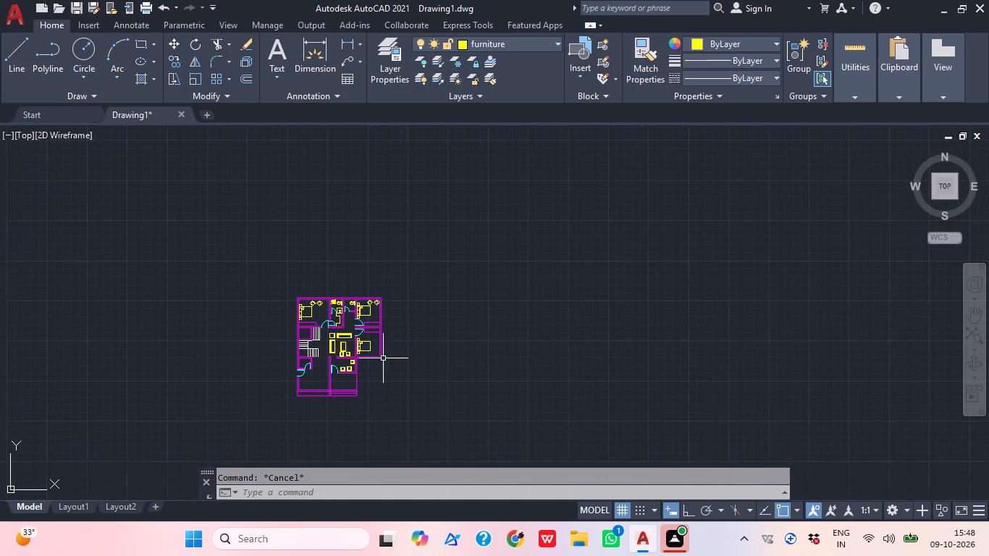
{"action": "middle_click_drag", "start_coordinate": [369, 392], "coordinate": [395, 346]}
{"action": "scroll", "coordinate": [381, 352], "scroll_direction": "up", "scroll_amount": 1}
{"action": "scroll", "coordinate": [381, 352], "scroll_direction": "down", "scroll_amount": 2}
{"action": "scroll", "coordinate": [381, 352], "scroll_direction": "up", "scroll_amount": 1}
{"action": "middle_click_drag", "start_coordinate": [382, 326], "coordinate": [410, 404]}
{"action": "scroll", "coordinate": [392, 389], "scroll_direction": "up", "scroll_amount": 3}
{"action": "middle_click_drag", "start_coordinate": [382, 396], "coordinate": [455, 418]}
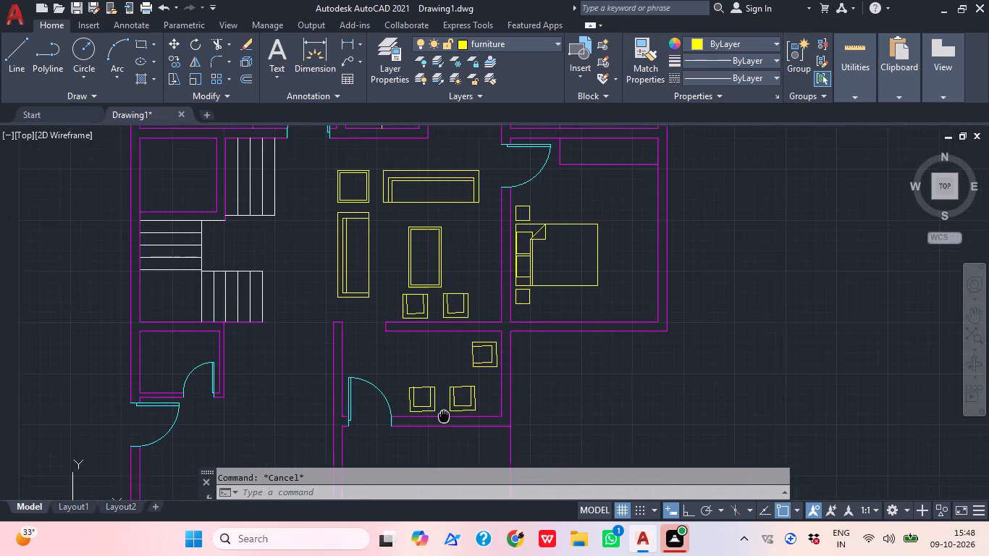
{"action": "middle_click_drag", "start_coordinate": [455, 418], "coordinate": [460, 416]}
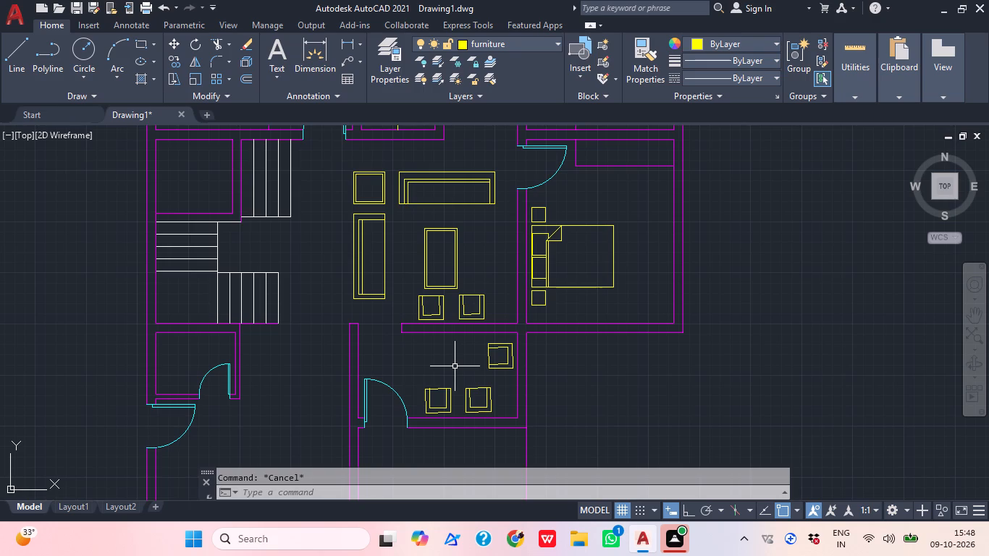
{"action": "key", "text": "Escape"}
{"action": "middle_click_drag", "start_coordinate": [752, 313], "coordinate": [649, 355]}
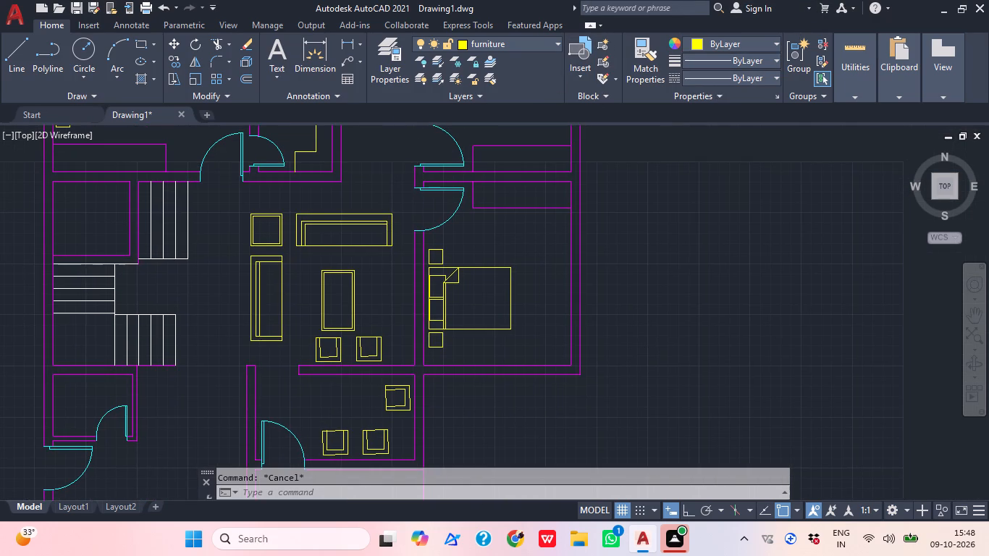
{"action": "middle_click_drag", "start_coordinate": [600, 266], "coordinate": [612, 328]}
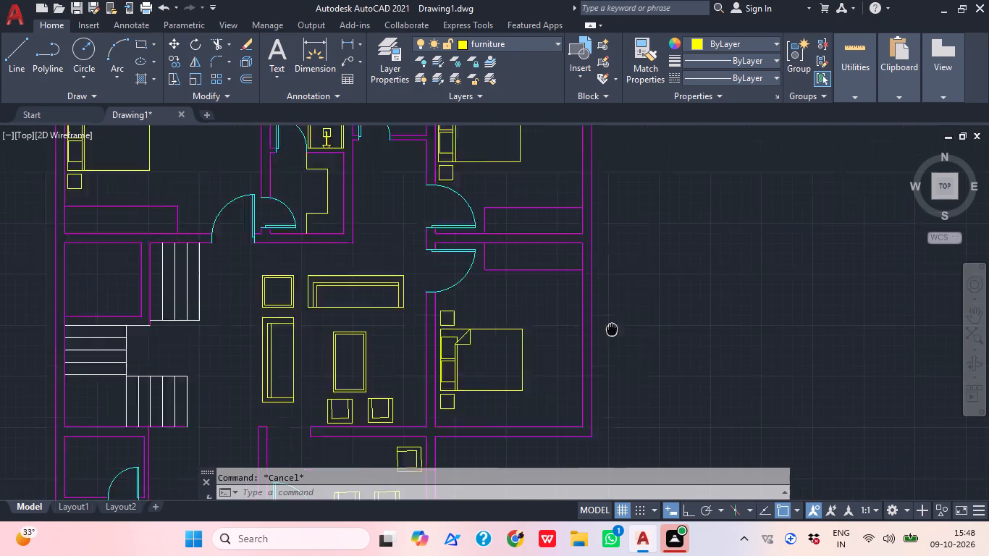
{"action": "middle_click_drag", "start_coordinate": [612, 328], "coordinate": [632, 387]}
{"action": "middle_click_drag", "start_coordinate": [640, 300], "coordinate": [645, 338]}
{"action": "scroll", "coordinate": [649, 338], "scroll_direction": "down", "scroll_amount": 1}
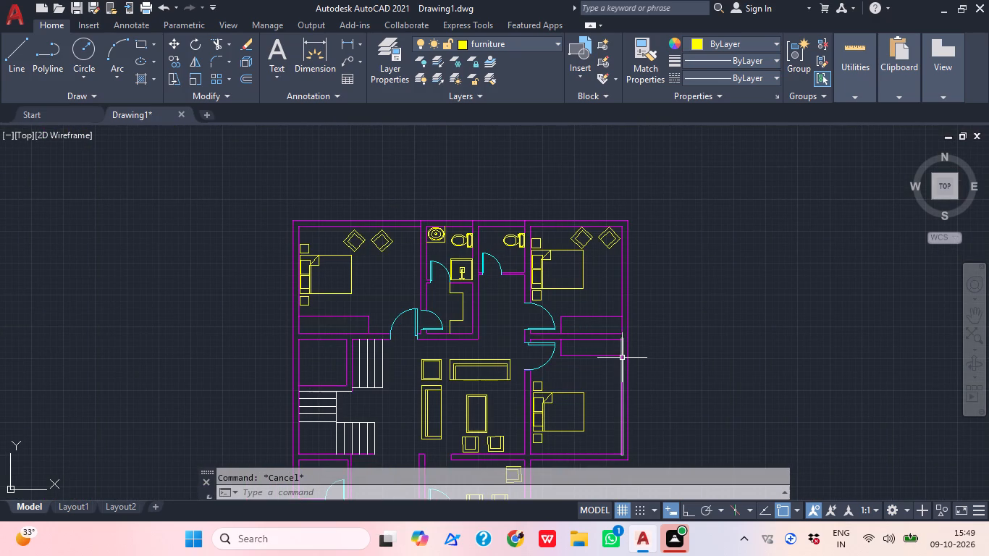
{"action": "middle_click_drag", "start_coordinate": [512, 294], "coordinate": [555, 294]}
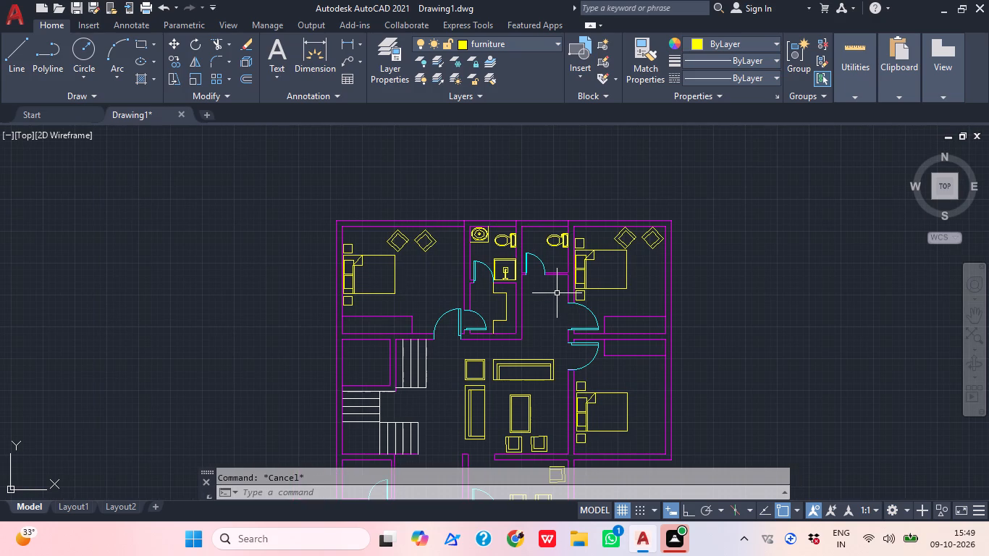
{"action": "middle_click_drag", "start_coordinate": [554, 335], "coordinate": [592, 270]}
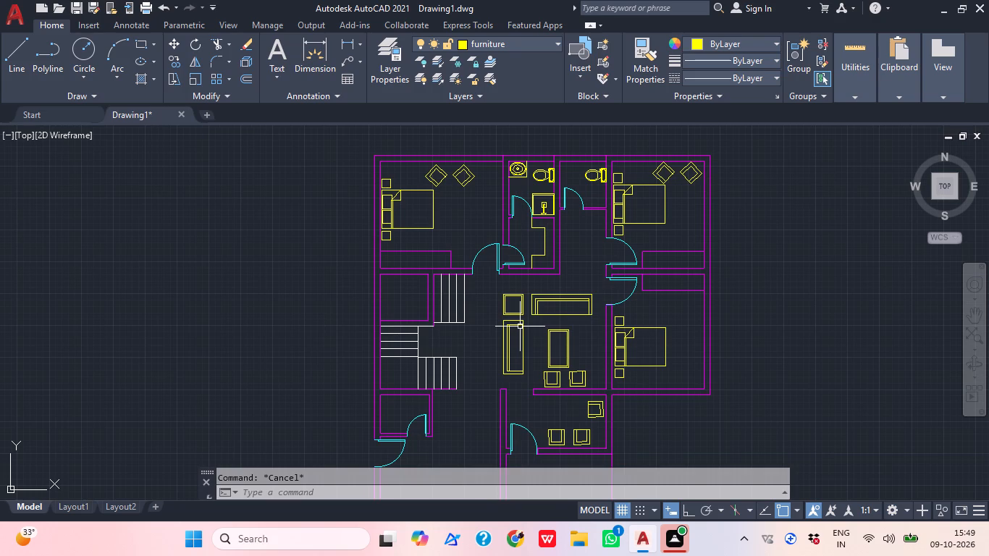
{"action": "middle_click_drag", "start_coordinate": [539, 418], "coordinate": [531, 343]}
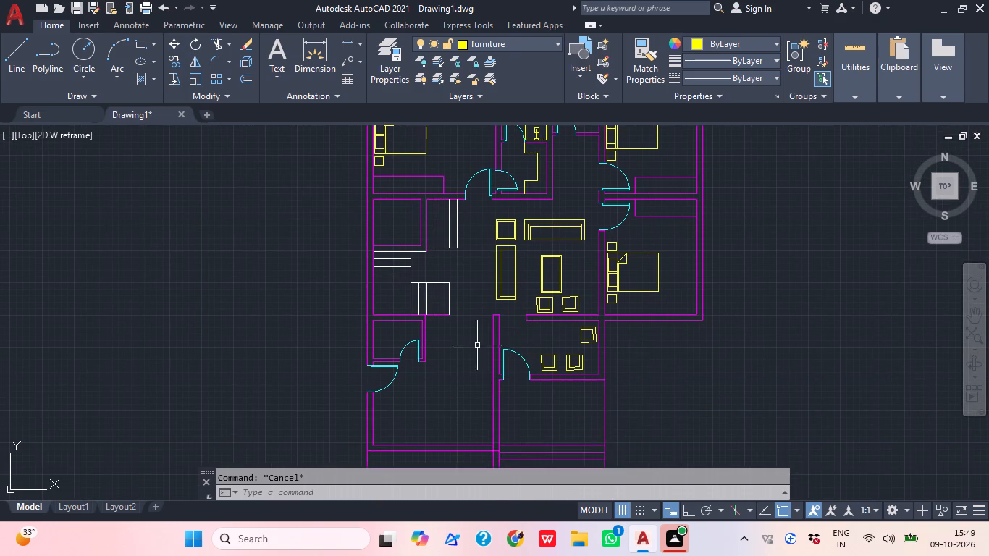
Start a line on the lower-left room's left inner wall face, just below the entrance door, with Ortho on.
{"action": "scroll", "coordinate": [471, 353], "scroll_direction": "down", "scroll_amount": 1}
{"action": "middle_click_drag", "start_coordinate": [471, 353], "coordinate": [502, 331]}
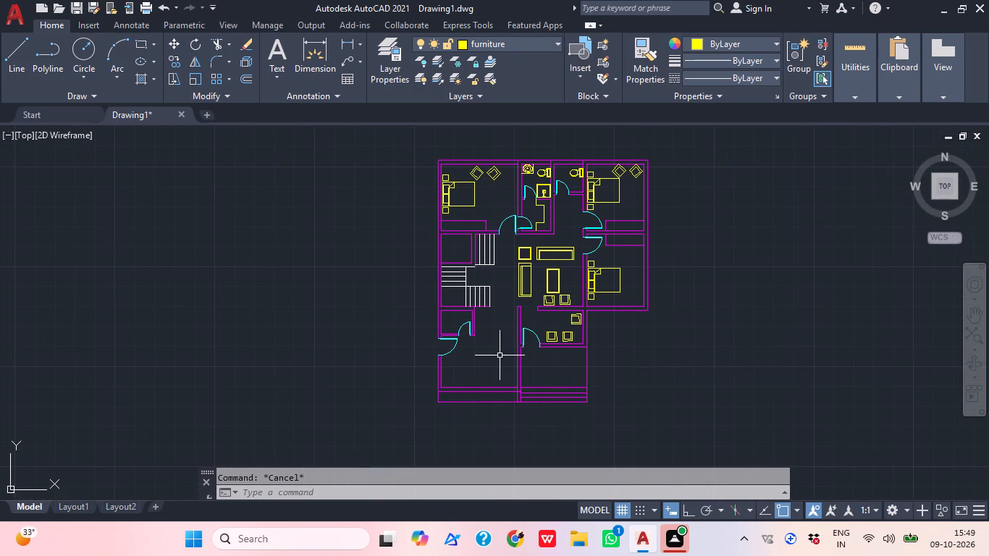
{"action": "middle_click_drag", "start_coordinate": [500, 355], "coordinate": [529, 326]}
{"action": "scroll", "coordinate": [500, 322], "scroll_direction": "up", "scroll_amount": 1}
{"action": "type", "text": "l"}
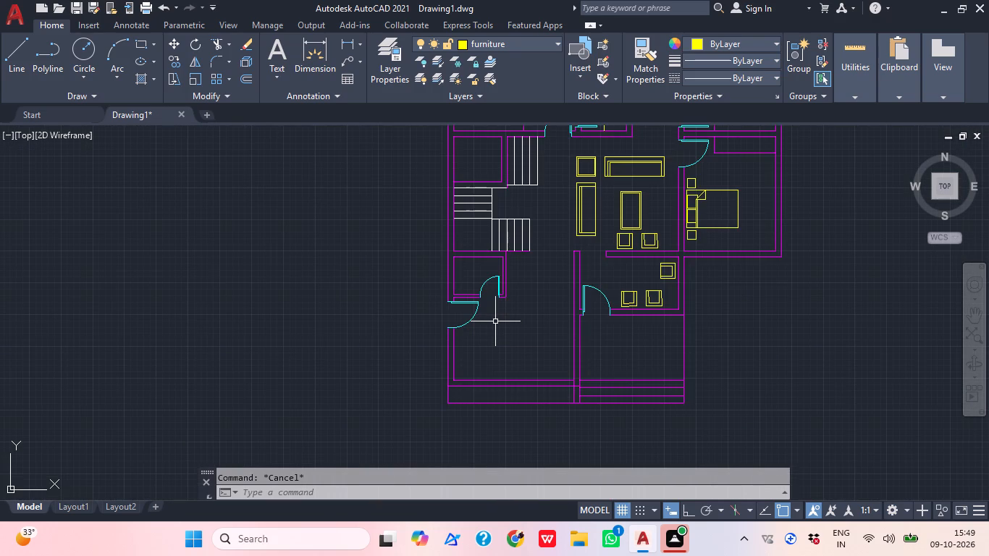
{"action": "key", "text": "space"}
{"action": "scroll", "coordinate": [481, 327], "scroll_direction": "up", "scroll_amount": 2}
{"action": "middle_click_drag", "start_coordinate": [437, 347], "coordinate": [449, 329]}
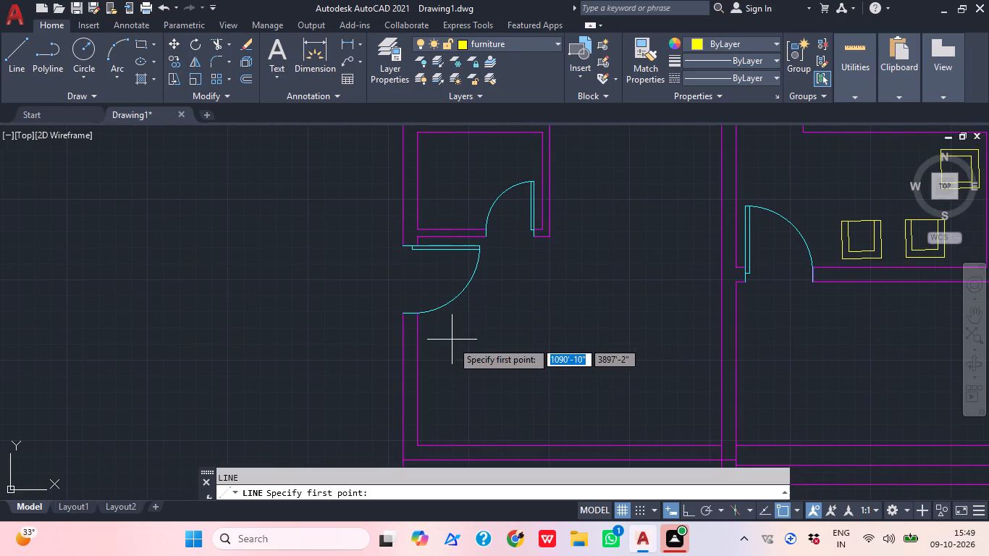
{"action": "scroll", "coordinate": [416, 346], "scroll_direction": "up", "scroll_amount": 2}
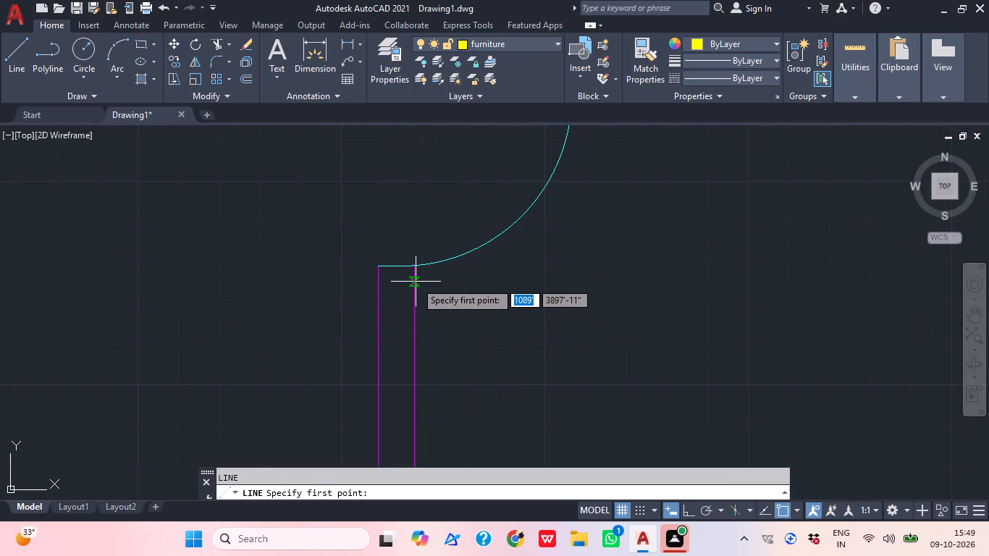
{"action": "left_click", "coordinate": [412, 282]}
{"action": "scroll", "coordinate": [559, 226], "scroll_direction": "down", "scroll_amount": 2}
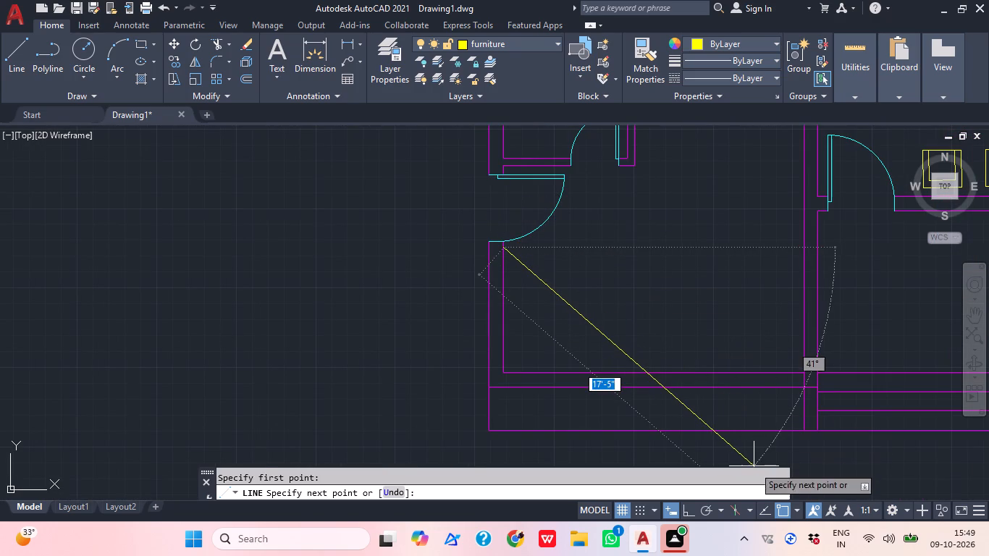
{"action": "left_click", "coordinate": [683, 507]}
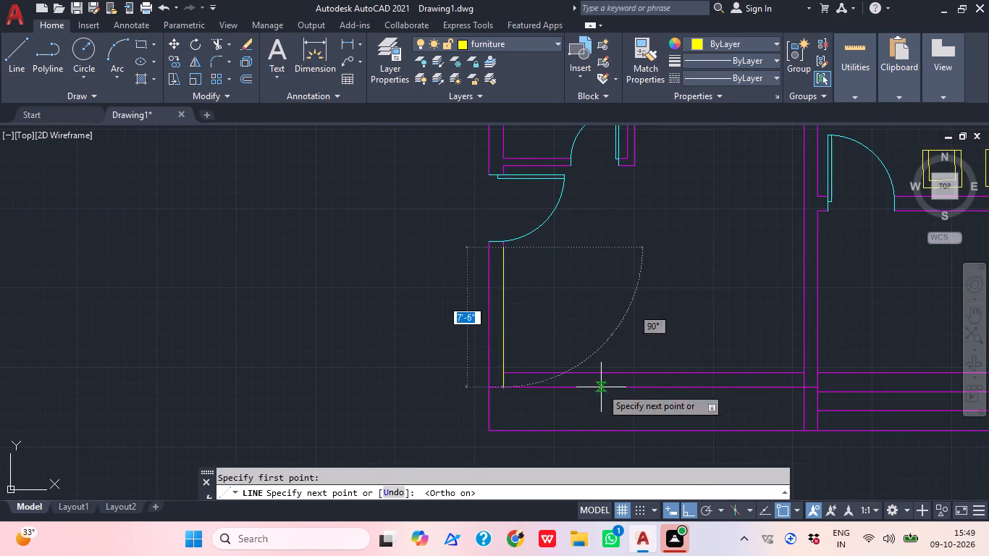
{"action": "middle_click_drag", "start_coordinate": [595, 340], "coordinate": [463, 342]}
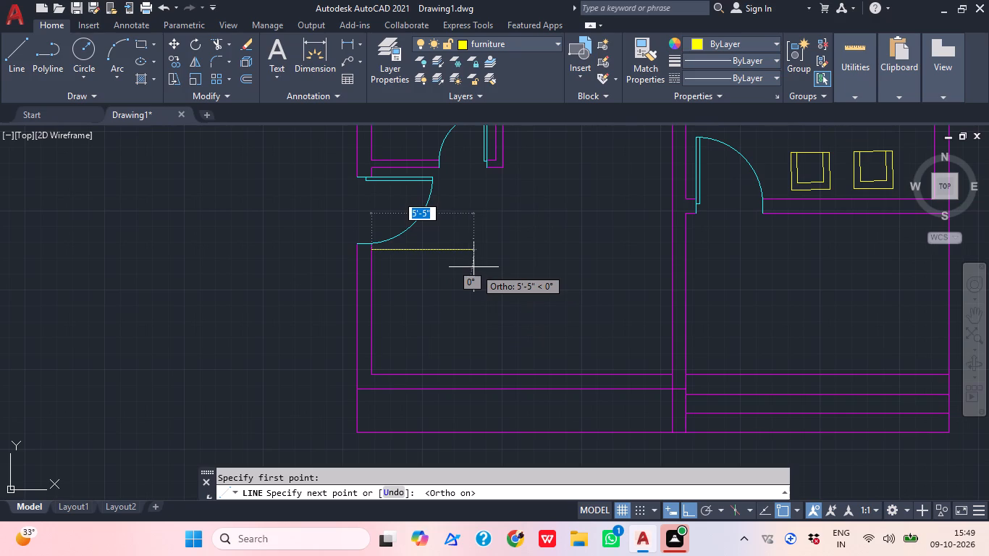
{"action": "middle_click_drag", "start_coordinate": [451, 270], "coordinate": [450, 271]}
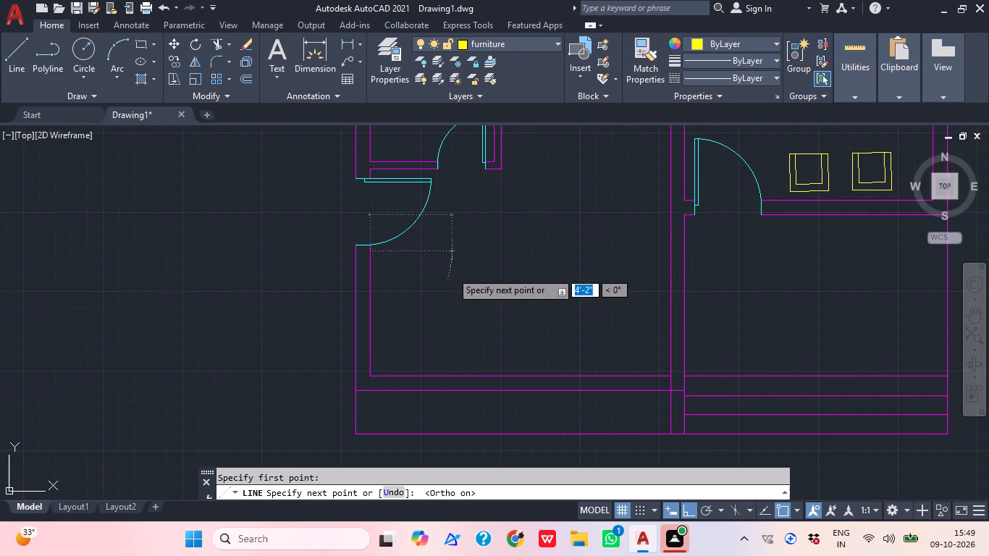
{"action": "middle_click_drag", "start_coordinate": [450, 271], "coordinate": [439, 271]}
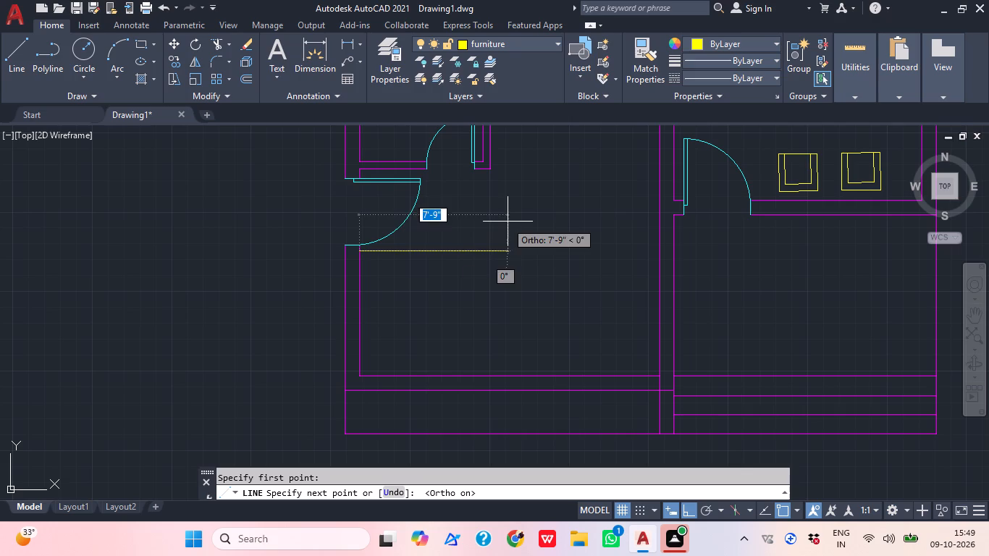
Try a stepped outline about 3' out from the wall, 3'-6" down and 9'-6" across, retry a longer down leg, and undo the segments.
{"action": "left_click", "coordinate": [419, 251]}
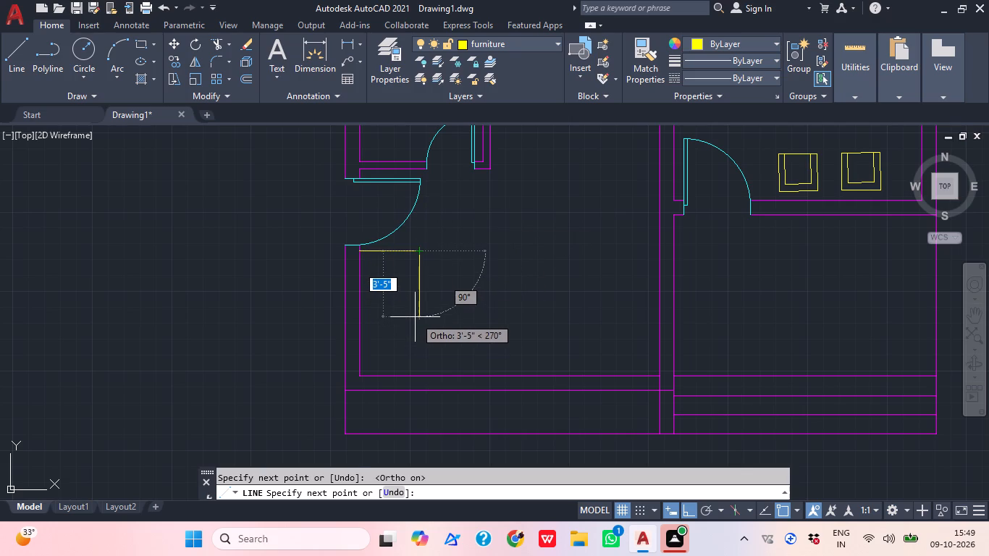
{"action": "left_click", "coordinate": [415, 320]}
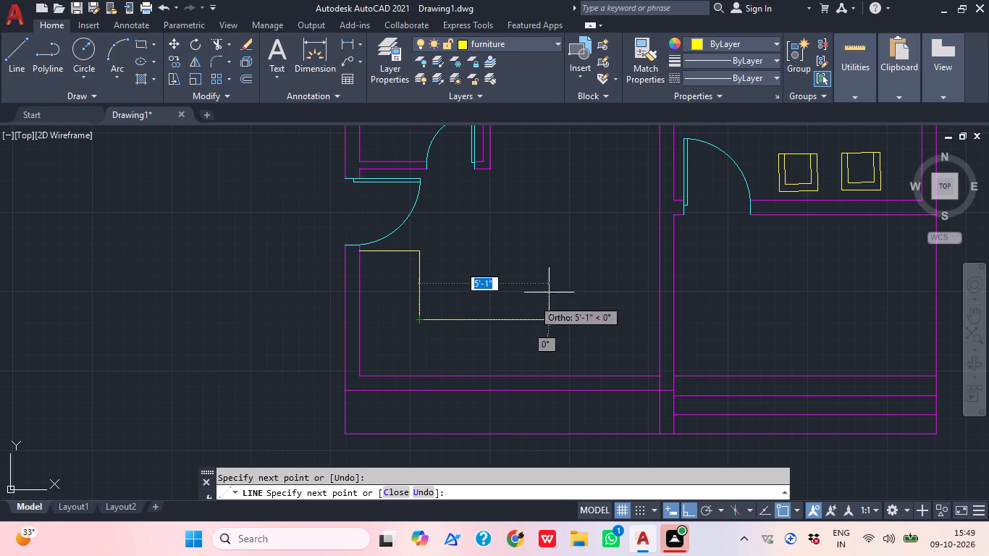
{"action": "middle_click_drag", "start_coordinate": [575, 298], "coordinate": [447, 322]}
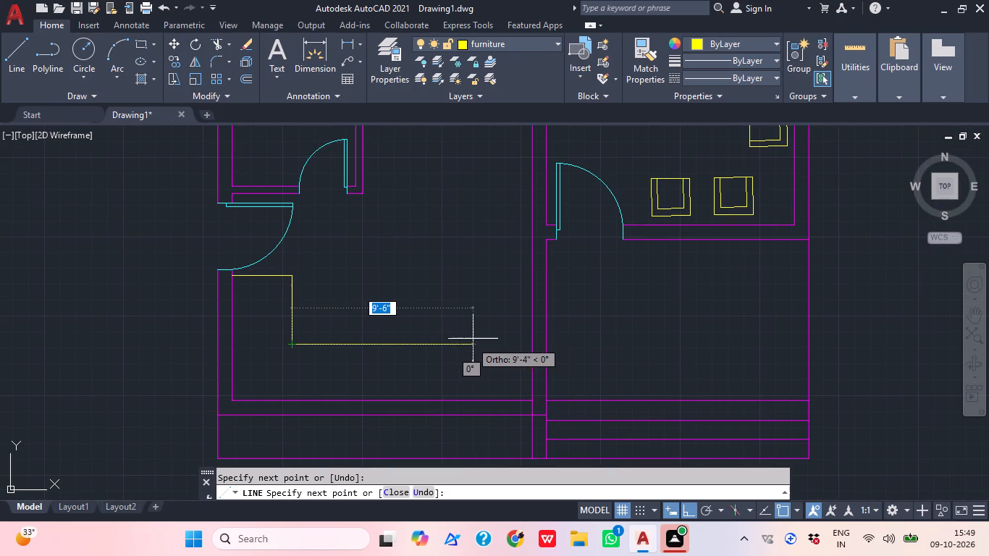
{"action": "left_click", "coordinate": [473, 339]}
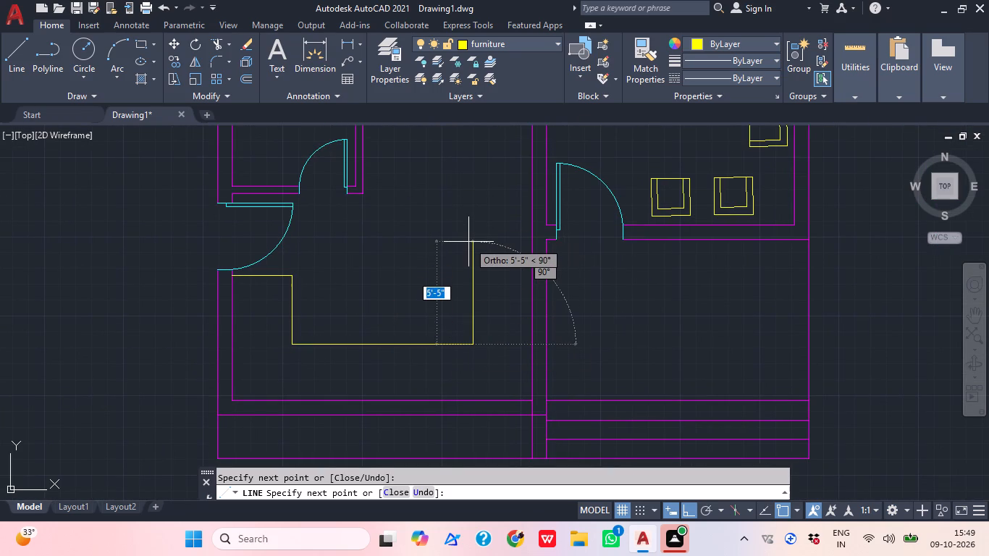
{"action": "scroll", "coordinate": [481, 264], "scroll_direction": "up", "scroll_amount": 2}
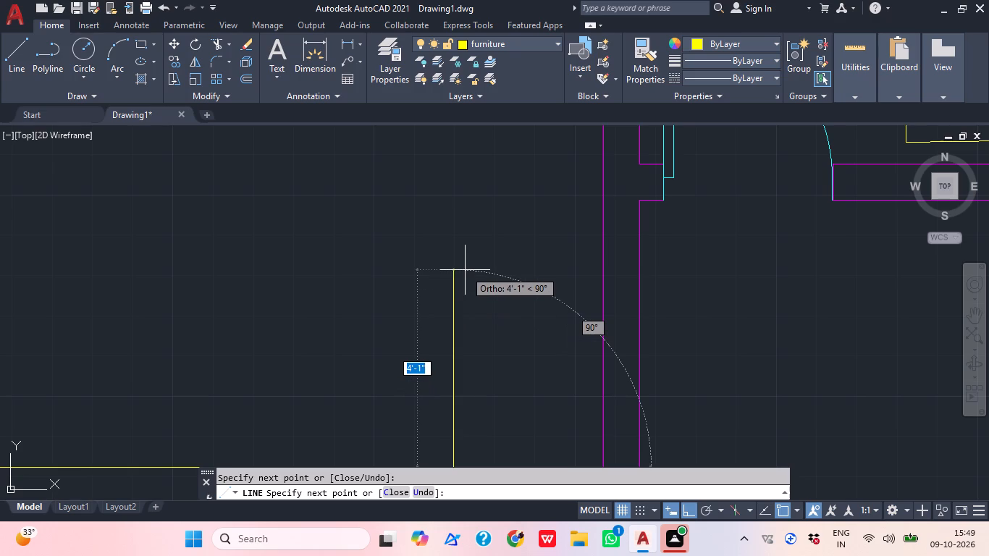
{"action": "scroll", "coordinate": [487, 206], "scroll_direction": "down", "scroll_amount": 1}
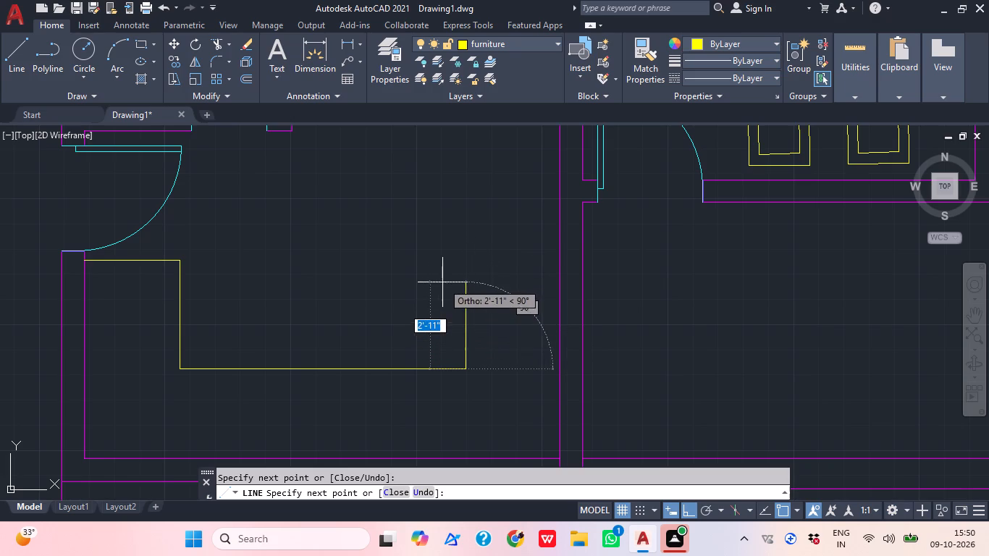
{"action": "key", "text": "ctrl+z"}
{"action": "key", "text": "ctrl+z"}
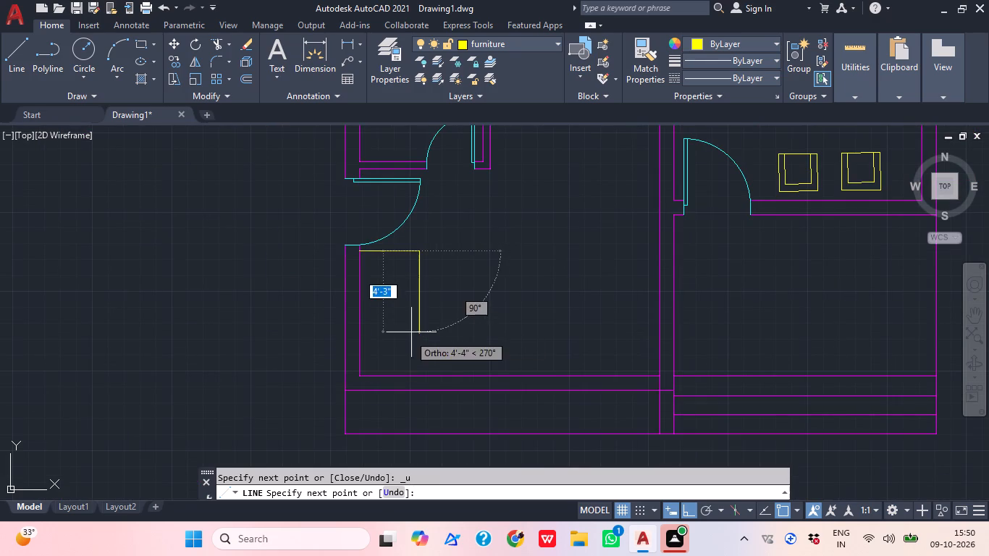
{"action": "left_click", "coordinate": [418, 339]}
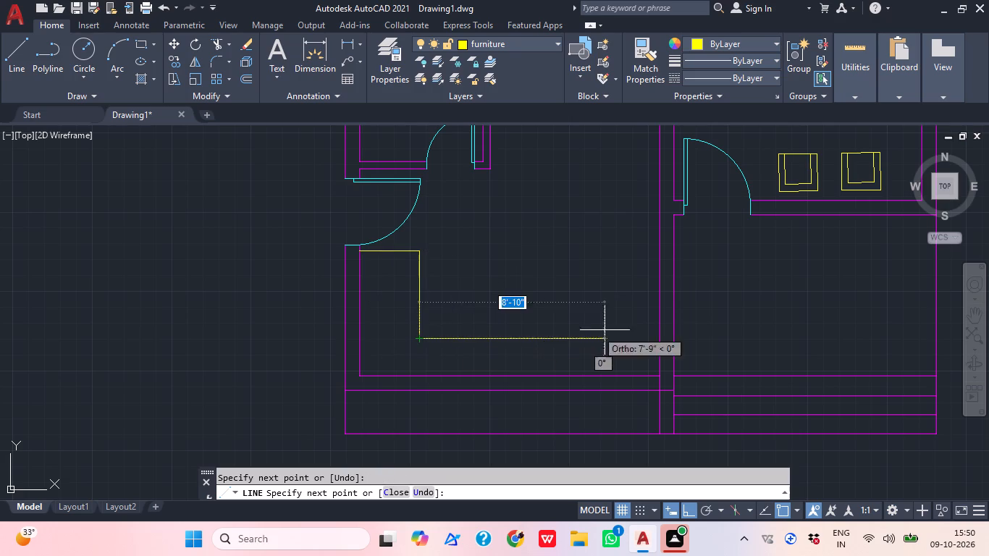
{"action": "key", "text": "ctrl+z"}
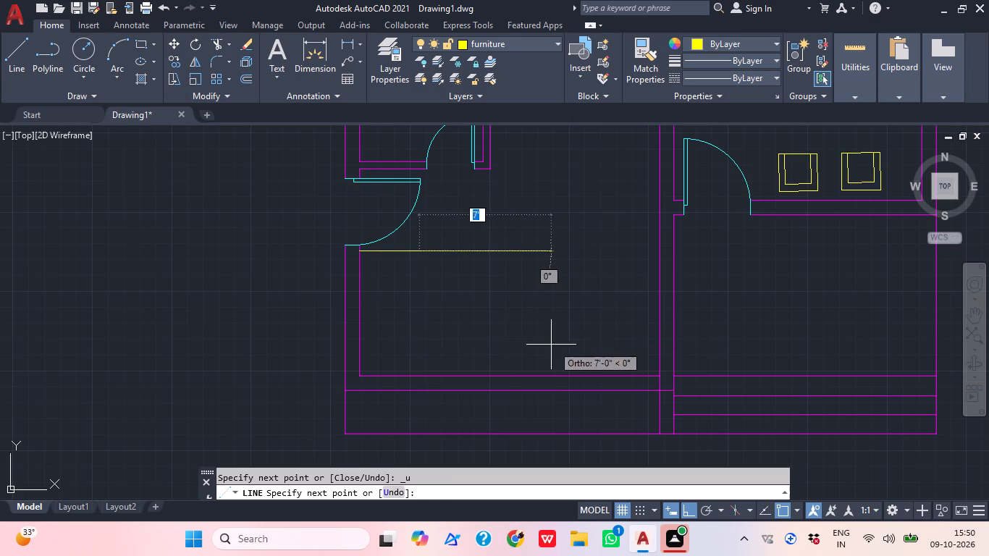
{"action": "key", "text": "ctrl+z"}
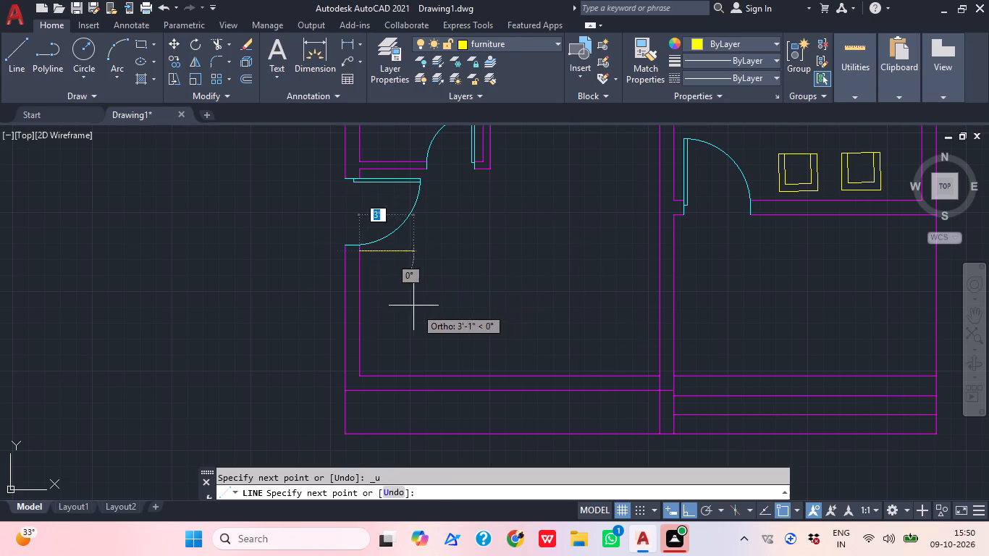
Draw the room's stepped outline about 3' out, 4'-4" down, 10' across, 3' up and 2'-9" across to the right wall.
{"action": "left_click", "coordinate": [413, 257]}
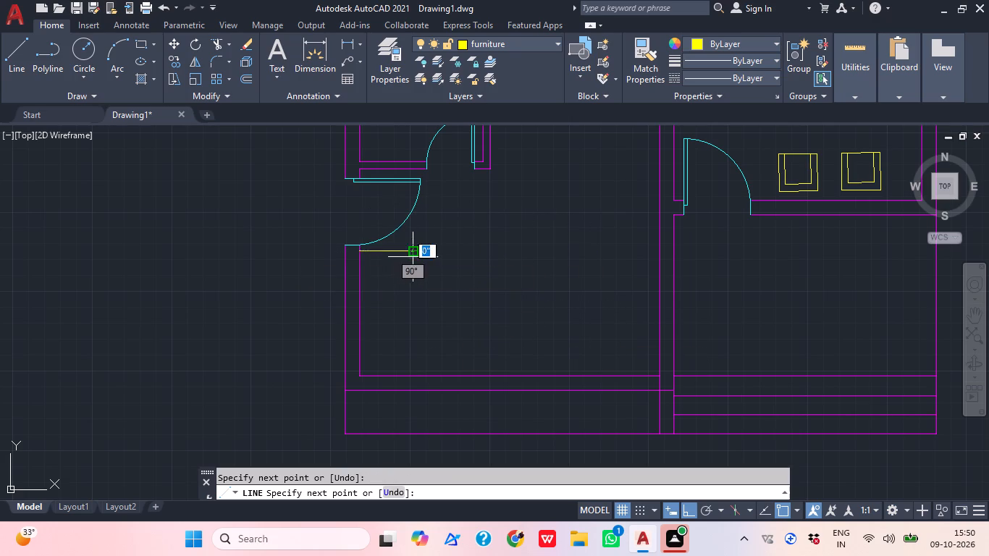
{"action": "left_click", "coordinate": [415, 336]}
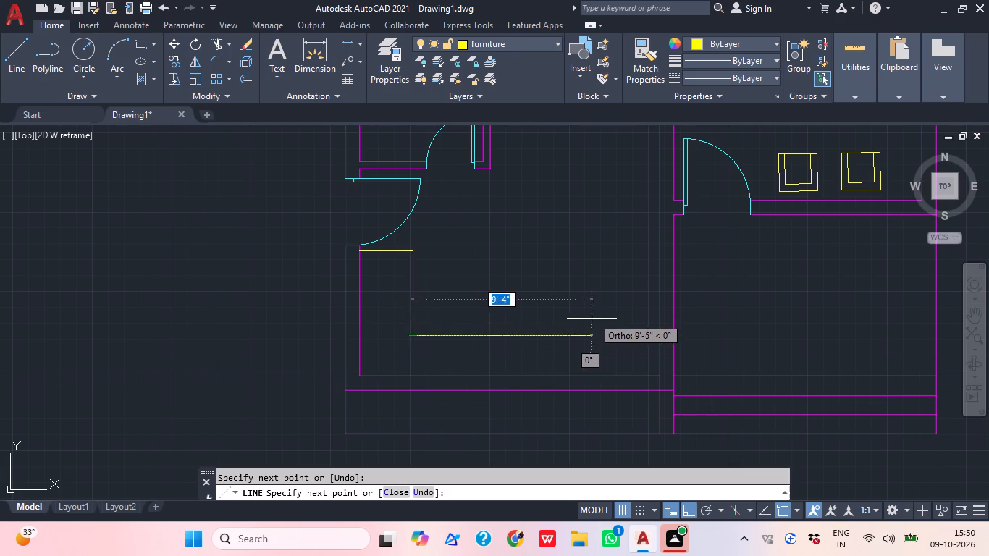
{"action": "key", "text": "ctrl+z"}
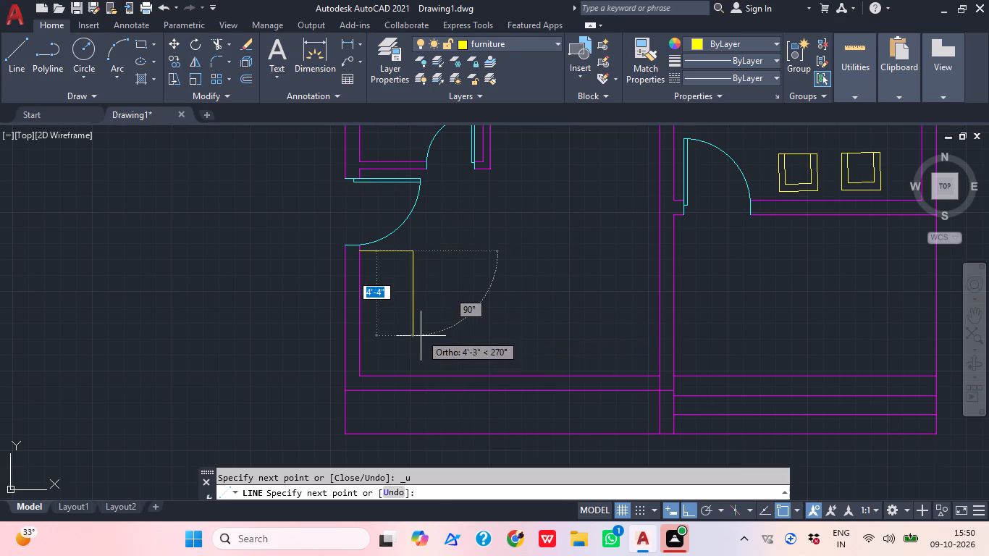
{"action": "left_click", "coordinate": [421, 334]}
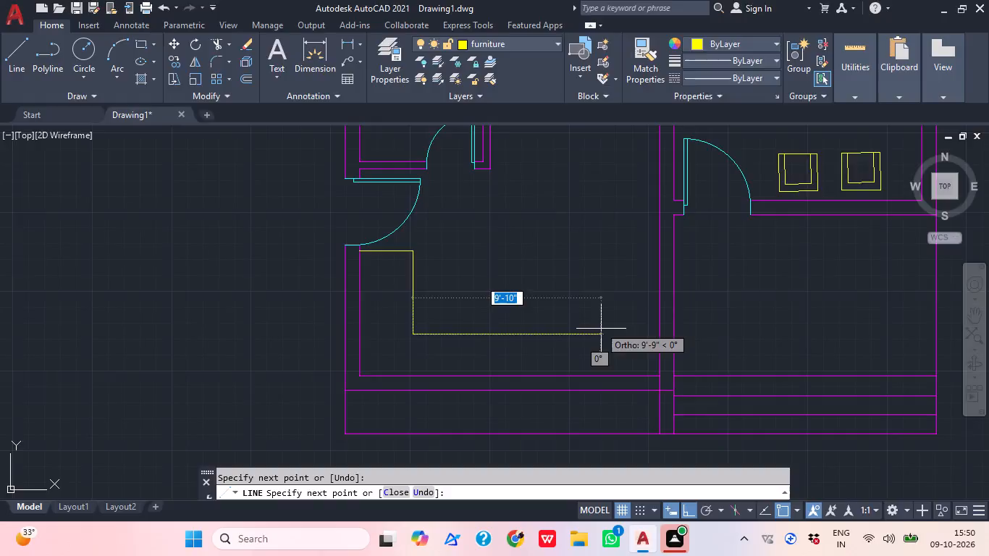
{"action": "left_click_drag", "start_coordinate": [607, 330], "coordinate": [610, 321]}
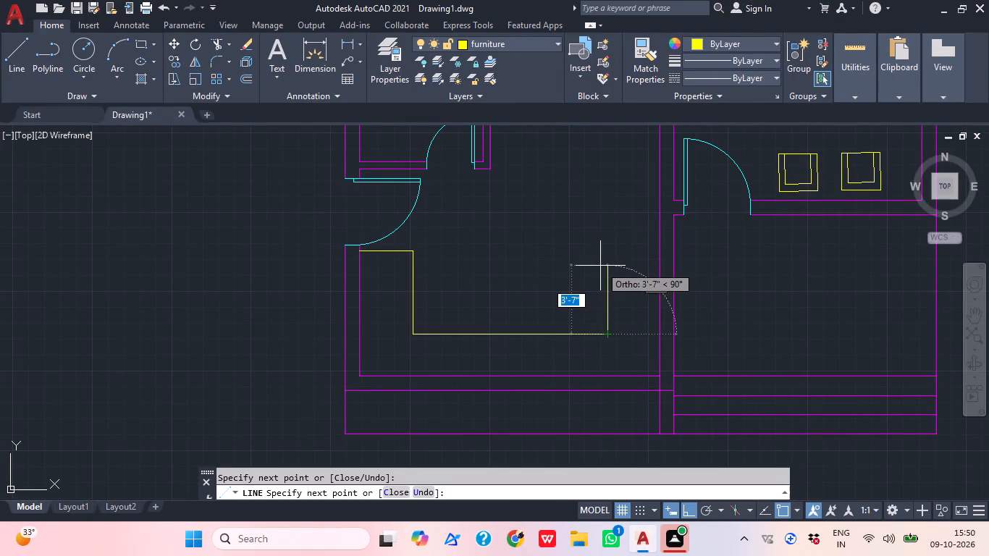
{"action": "middle_click_drag", "start_coordinate": [599, 266], "coordinate": [477, 258]}
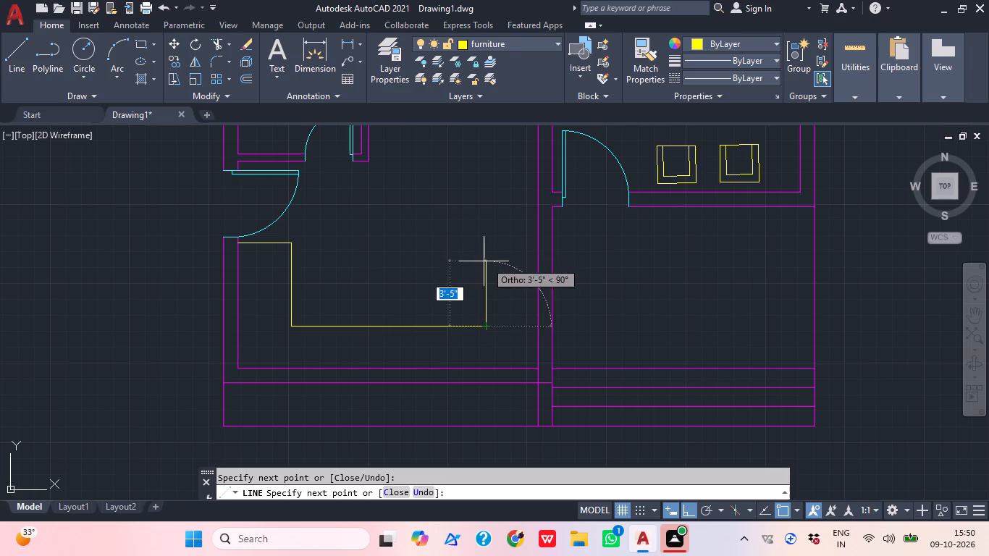
{"action": "left_click", "coordinate": [486, 271]}
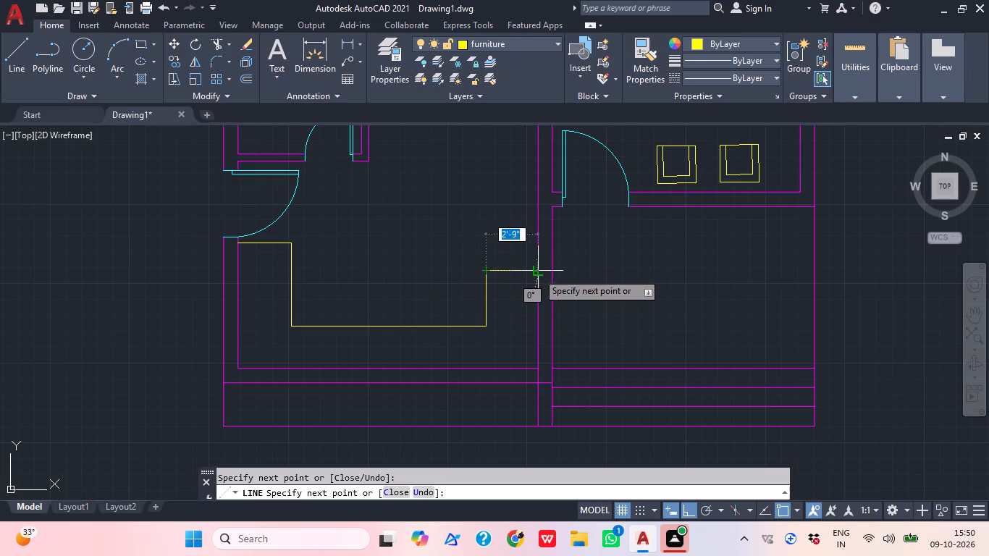
{"action": "left_click", "coordinate": [537, 272]}
{"action": "key", "text": "Escape"}
{"action": "middle_click_drag", "start_coordinate": [521, 300], "coordinate": [467, 309]}
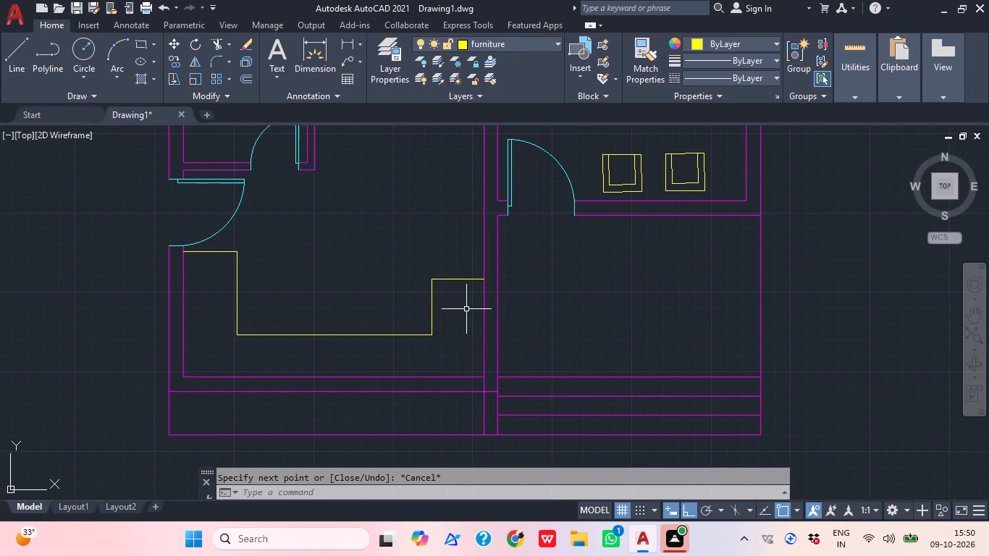
Draw a rectangle about 2'-8" wide and 2'-5" high against the right wall, directly above the stepped outline's right end.
{"action": "type", "text": "re"}
{"action": "key", "text": "c"}
{"action": "key", "text": "space"}
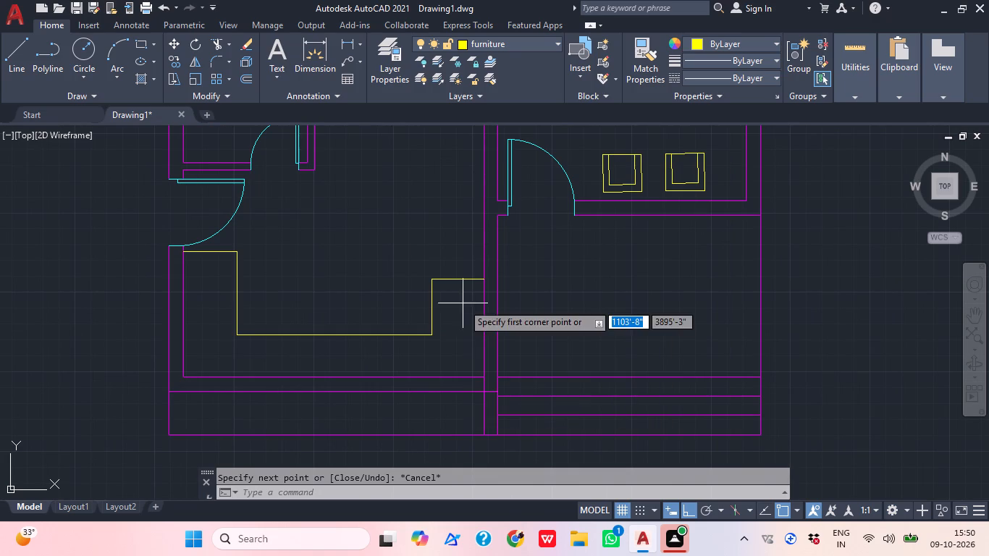
{"action": "scroll", "coordinate": [433, 252], "scroll_direction": "up", "scroll_amount": 1}
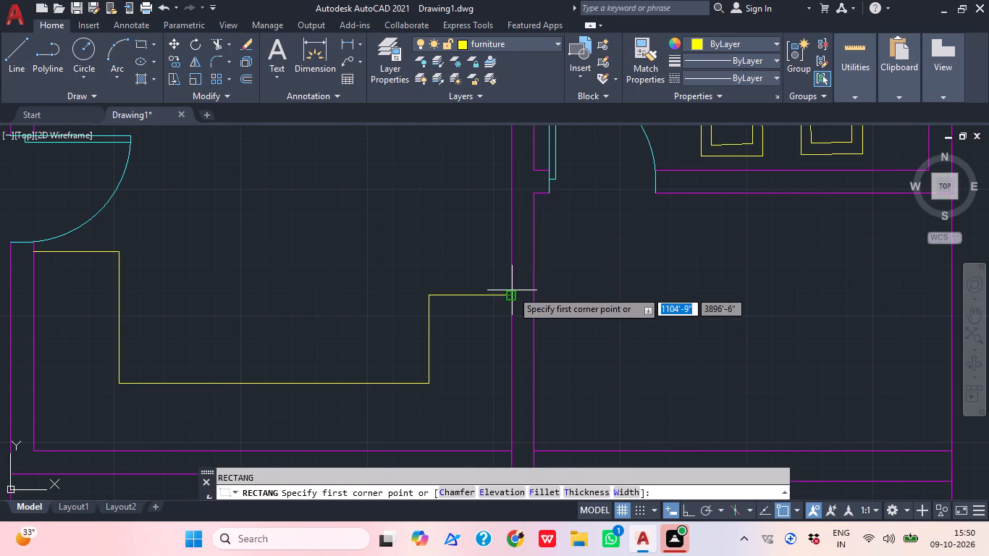
{"action": "left_click", "coordinate": [512, 290]}
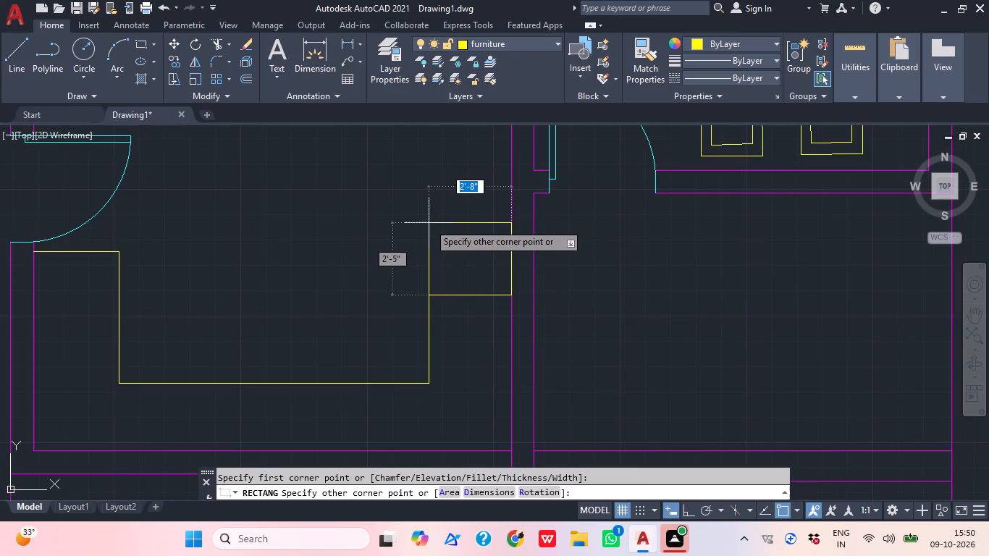
{"action": "left_click", "coordinate": [429, 223]}
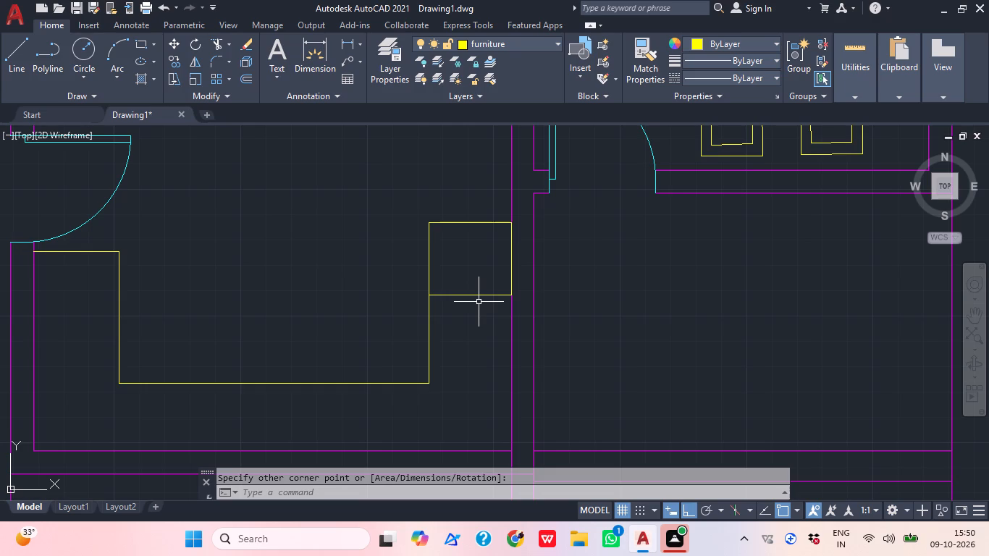
Offset the new rectangle beside the right wall 2" inward.
{"action": "key", "text": "c"}
{"action": "key", "text": "Escape"}
{"action": "type", "text": "o"}
{"action": "key", "text": "space"}
{"action": "type", "text": "2\""}
{"action": "key", "text": "Return"}
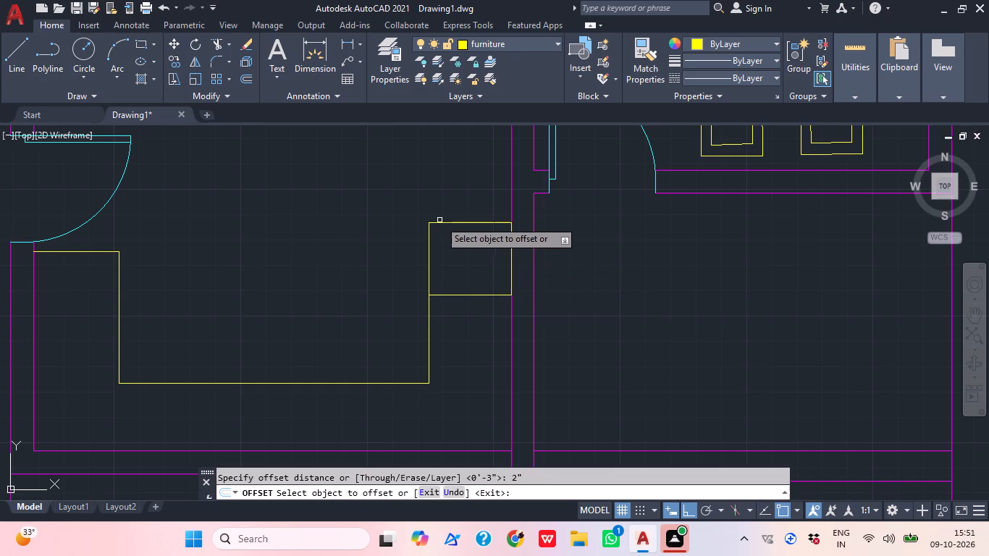
{"action": "left_click", "coordinate": [439, 224]}
{"action": "left_click", "coordinate": [455, 257]}
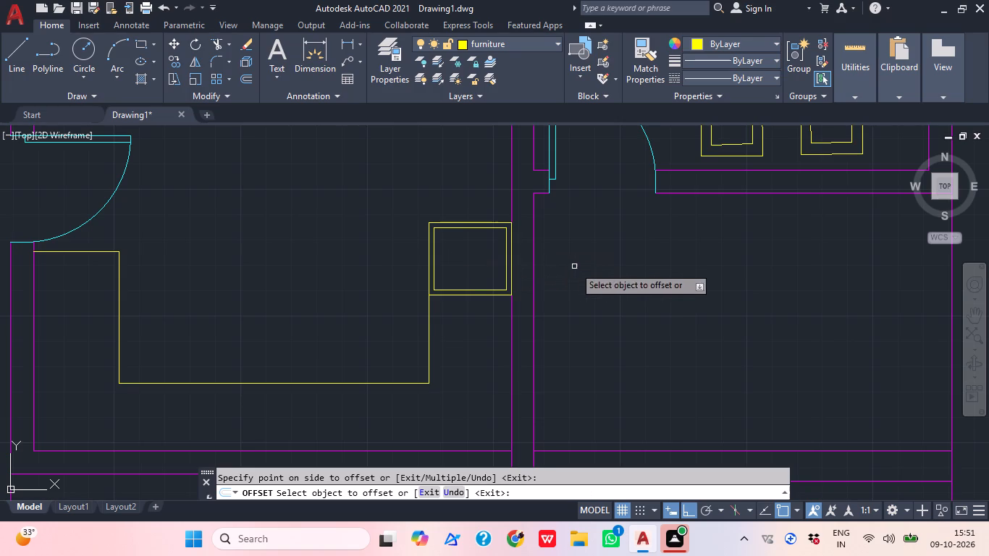
{"action": "key", "text": "Escape"}
{"action": "middle_click_drag", "start_coordinate": [479, 348], "coordinate": [471, 383]}
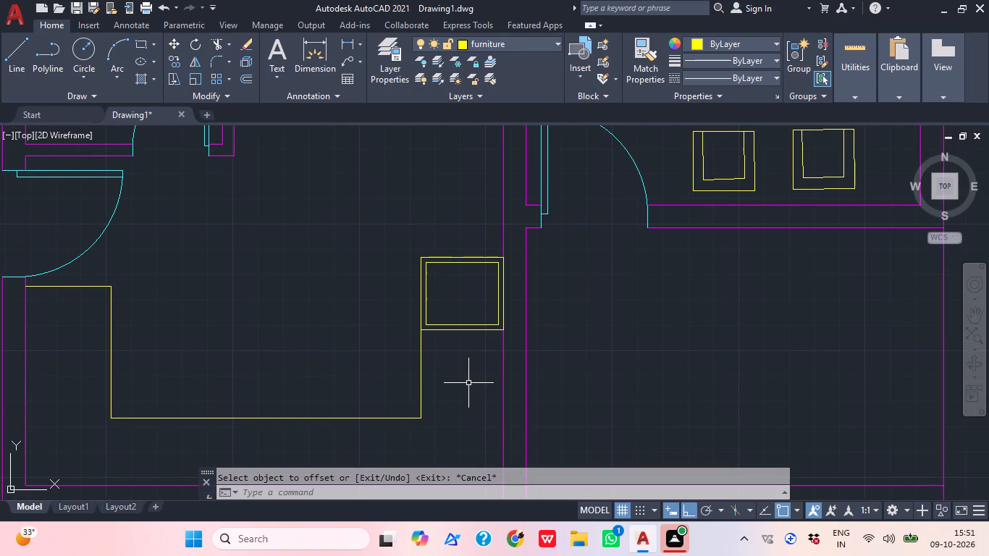
Draw a circle of about 1'-5" radius near the middle of the open room below the two chairs and door.
{"action": "scroll", "coordinate": [409, 370], "scroll_direction": "down", "scroll_amount": 1}
{"action": "middle_click_drag", "start_coordinate": [448, 348], "coordinate": [410, 277]}
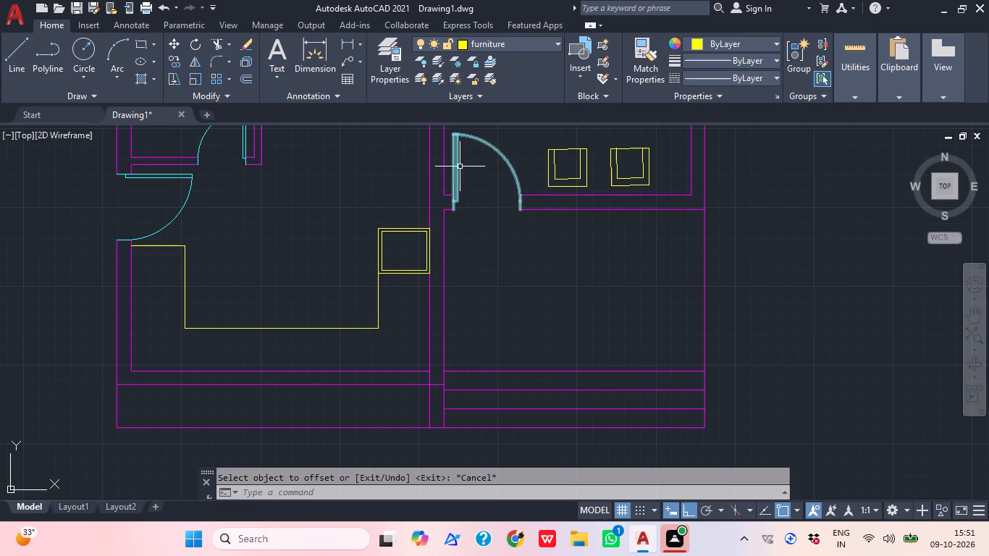
{"action": "scroll", "coordinate": [486, 166], "scroll_direction": "down", "scroll_amount": 1}
{"action": "middle_click_drag", "start_coordinate": [439, 253], "coordinate": [382, 286]}
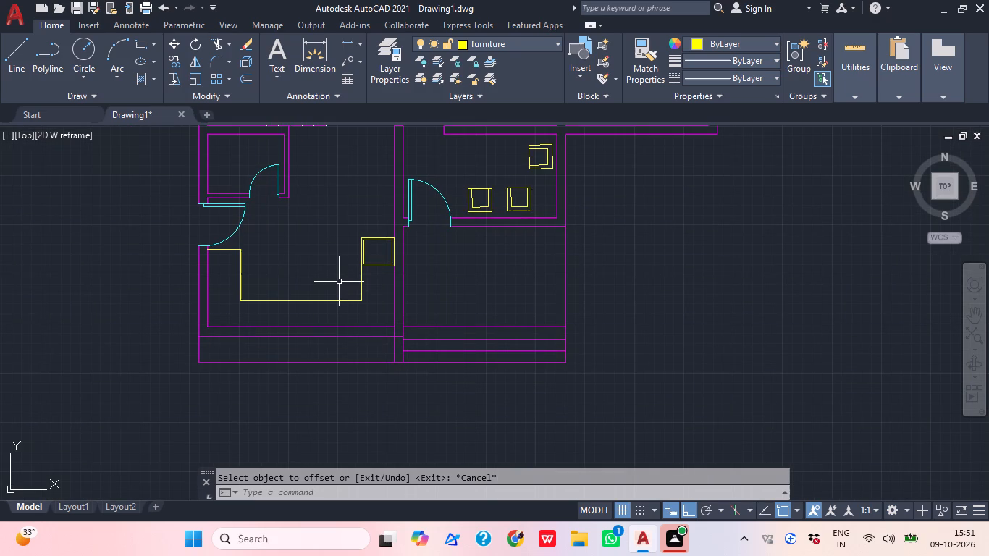
{"action": "middle_click_drag", "start_coordinate": [450, 306], "coordinate": [435, 350]}
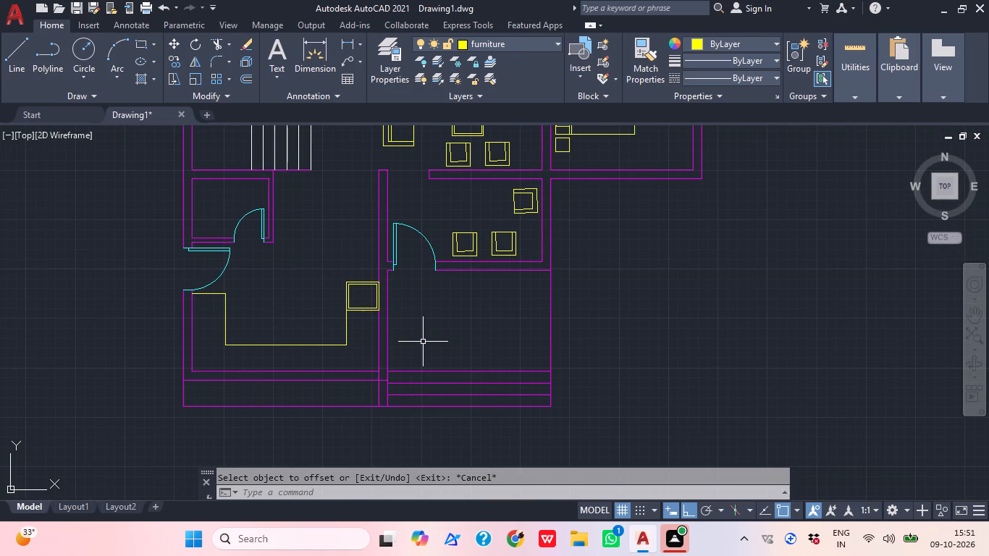
{"action": "type", "text": "c"}
{"action": "key", "text": "space"}
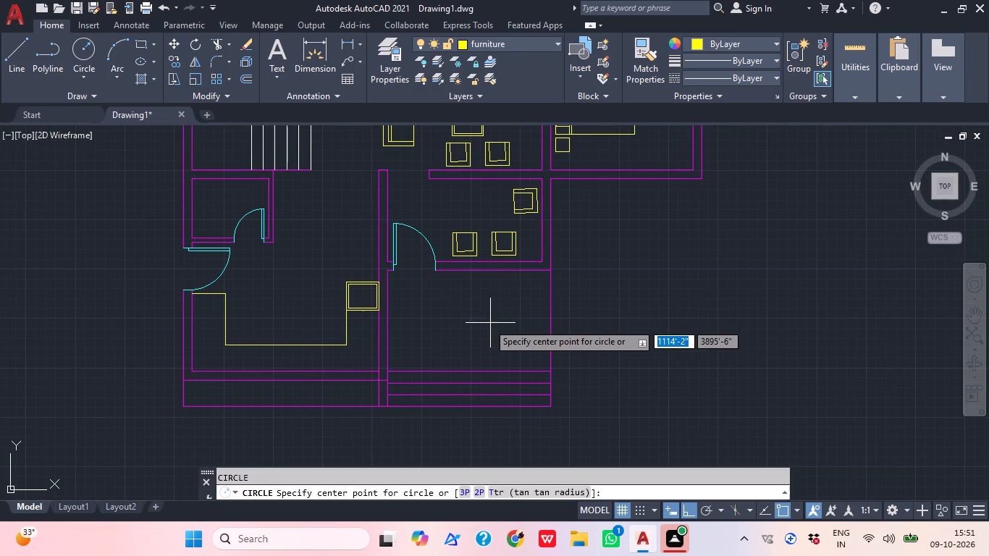
{"action": "left_click", "coordinate": [479, 319]}
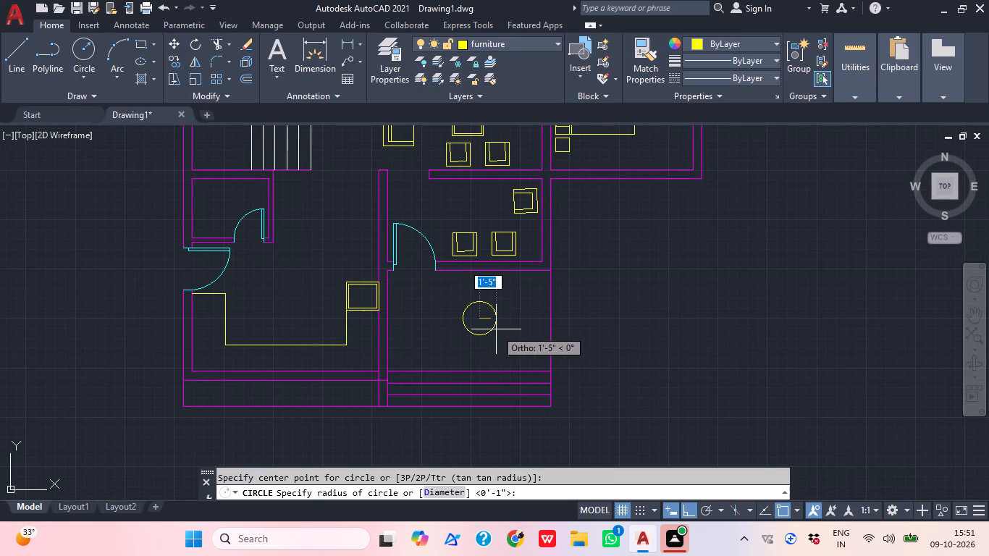
{"action": "left_click", "coordinate": [496, 329]}
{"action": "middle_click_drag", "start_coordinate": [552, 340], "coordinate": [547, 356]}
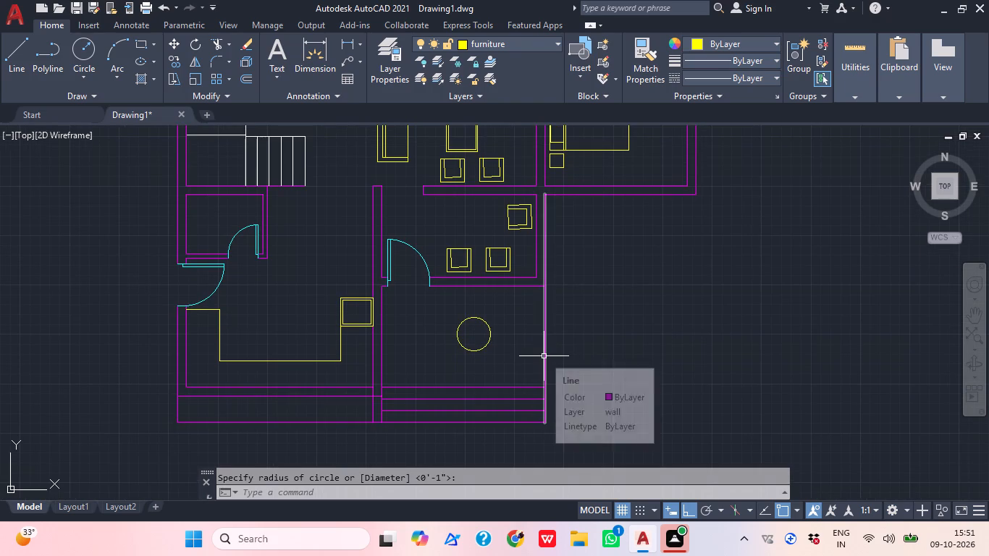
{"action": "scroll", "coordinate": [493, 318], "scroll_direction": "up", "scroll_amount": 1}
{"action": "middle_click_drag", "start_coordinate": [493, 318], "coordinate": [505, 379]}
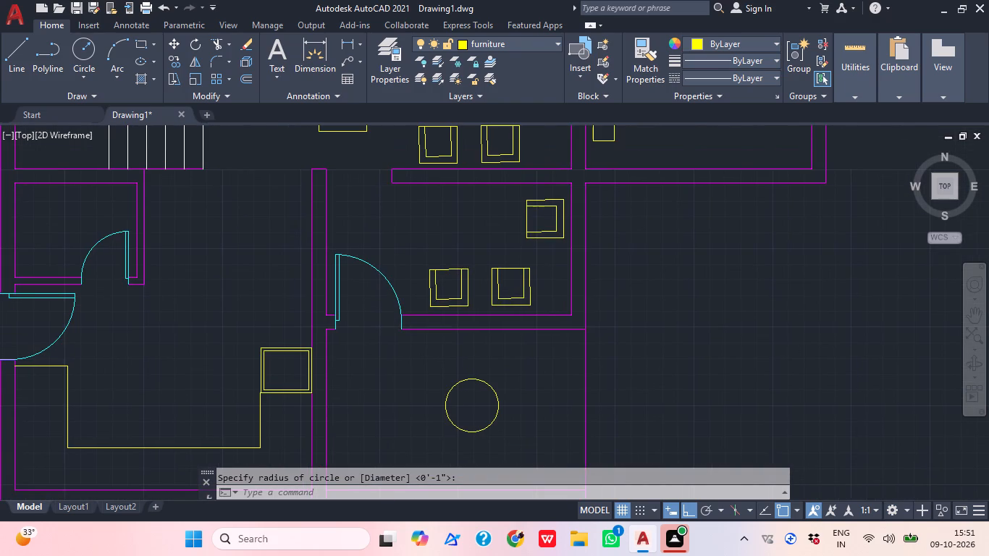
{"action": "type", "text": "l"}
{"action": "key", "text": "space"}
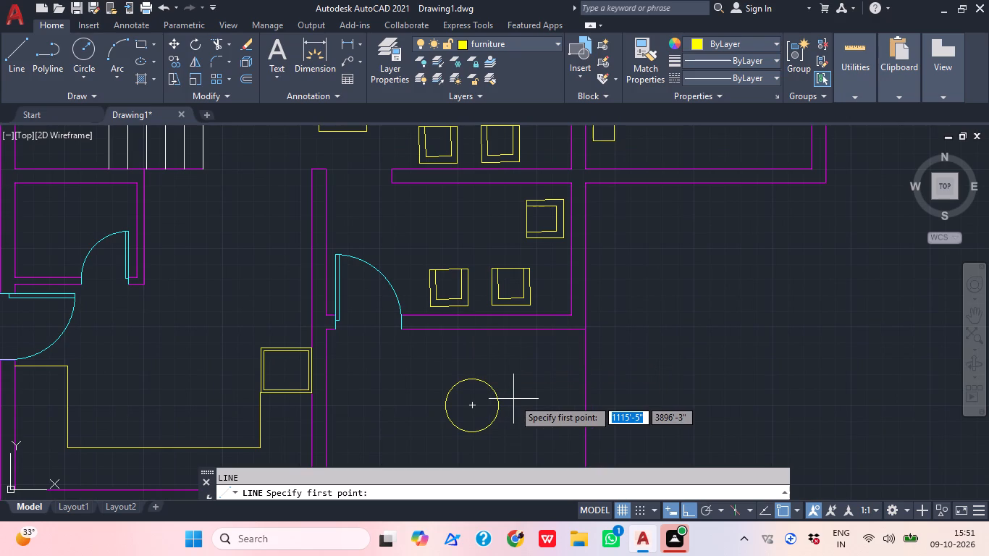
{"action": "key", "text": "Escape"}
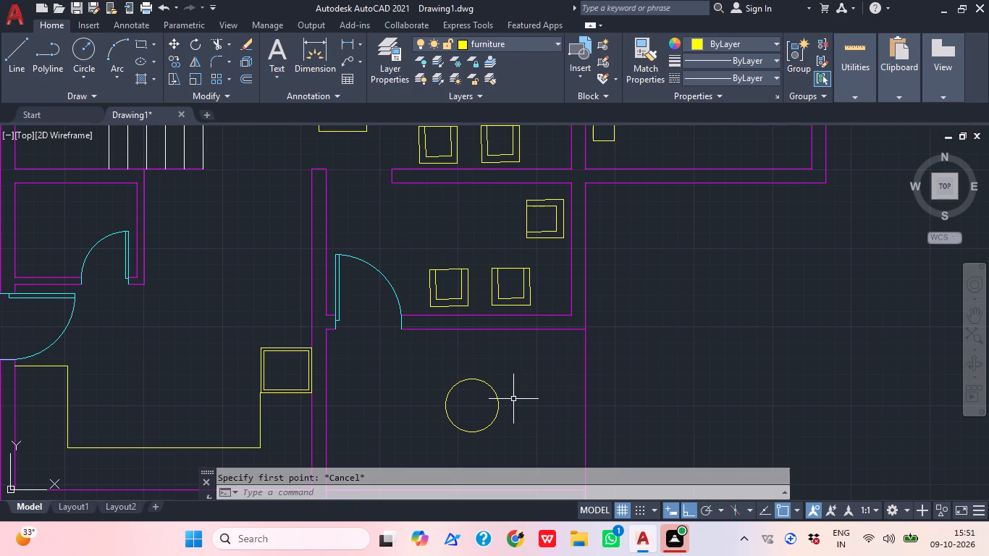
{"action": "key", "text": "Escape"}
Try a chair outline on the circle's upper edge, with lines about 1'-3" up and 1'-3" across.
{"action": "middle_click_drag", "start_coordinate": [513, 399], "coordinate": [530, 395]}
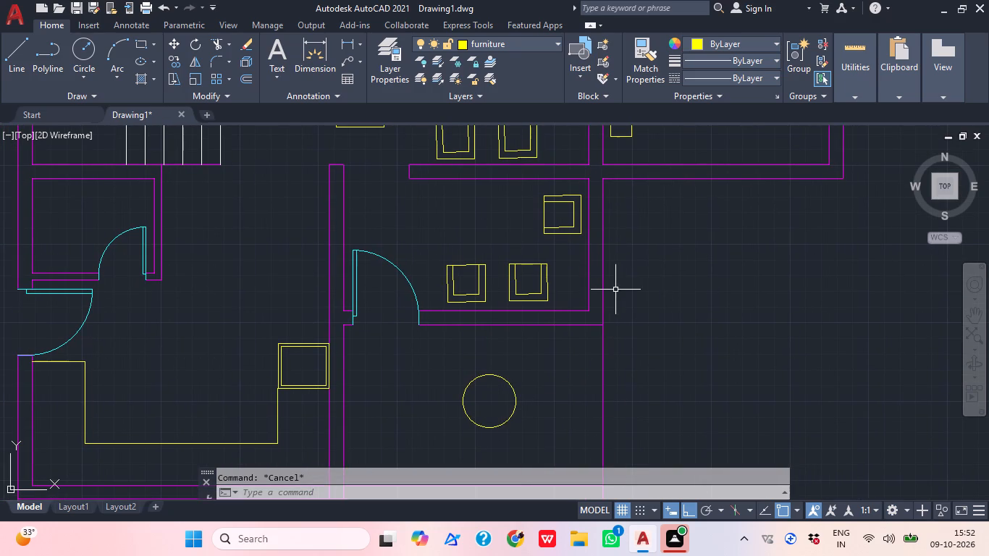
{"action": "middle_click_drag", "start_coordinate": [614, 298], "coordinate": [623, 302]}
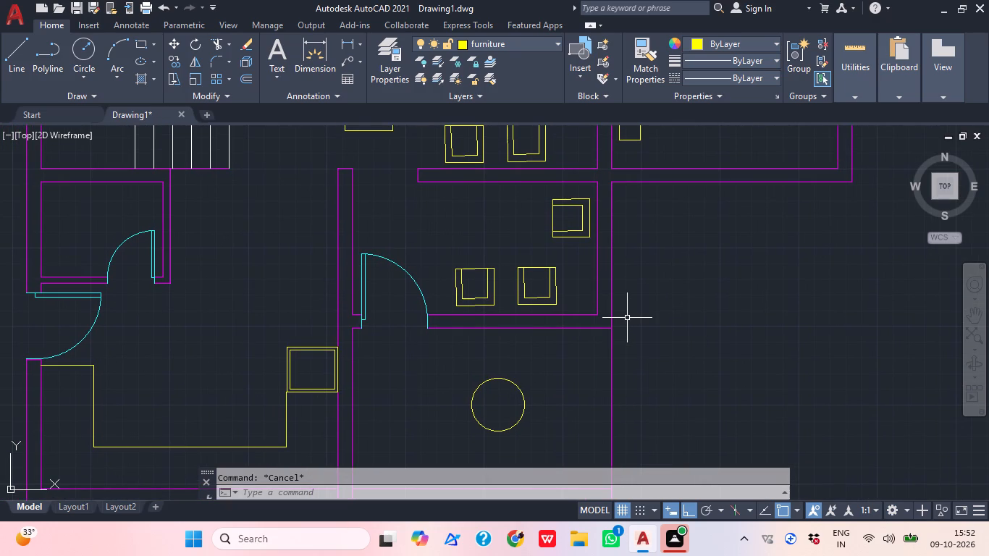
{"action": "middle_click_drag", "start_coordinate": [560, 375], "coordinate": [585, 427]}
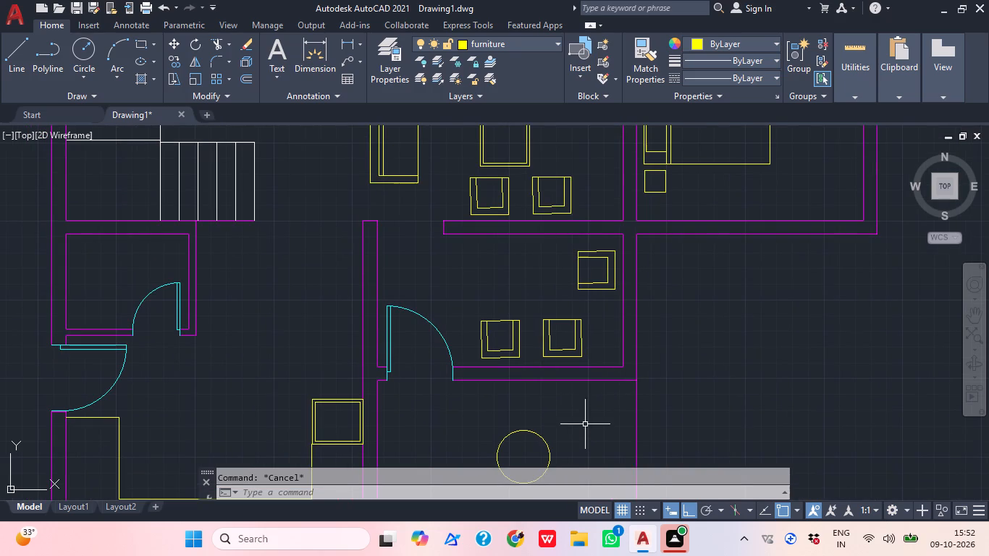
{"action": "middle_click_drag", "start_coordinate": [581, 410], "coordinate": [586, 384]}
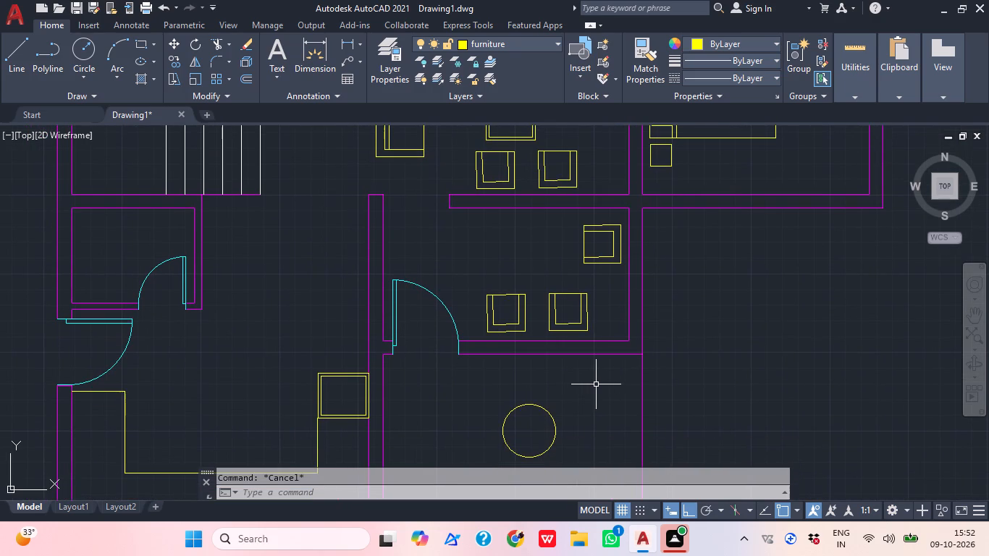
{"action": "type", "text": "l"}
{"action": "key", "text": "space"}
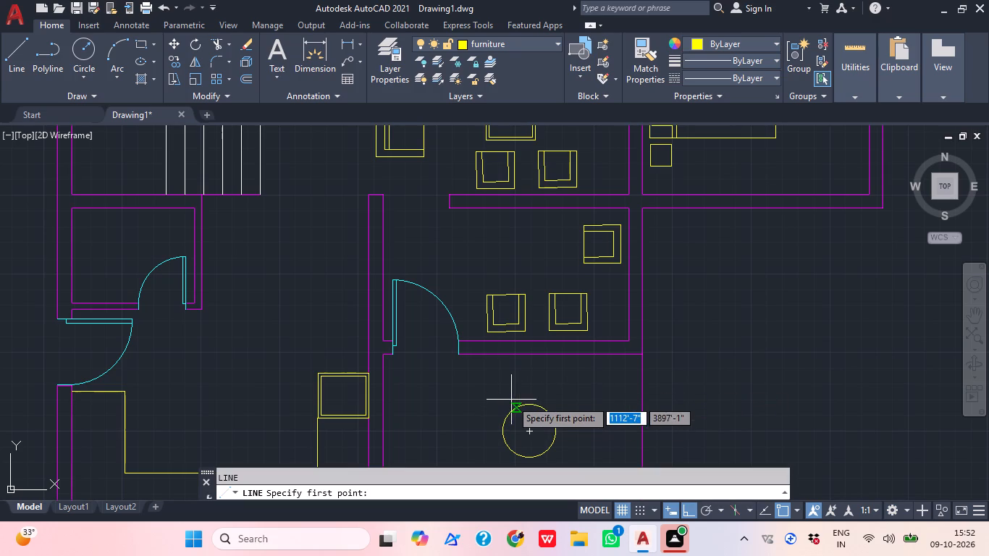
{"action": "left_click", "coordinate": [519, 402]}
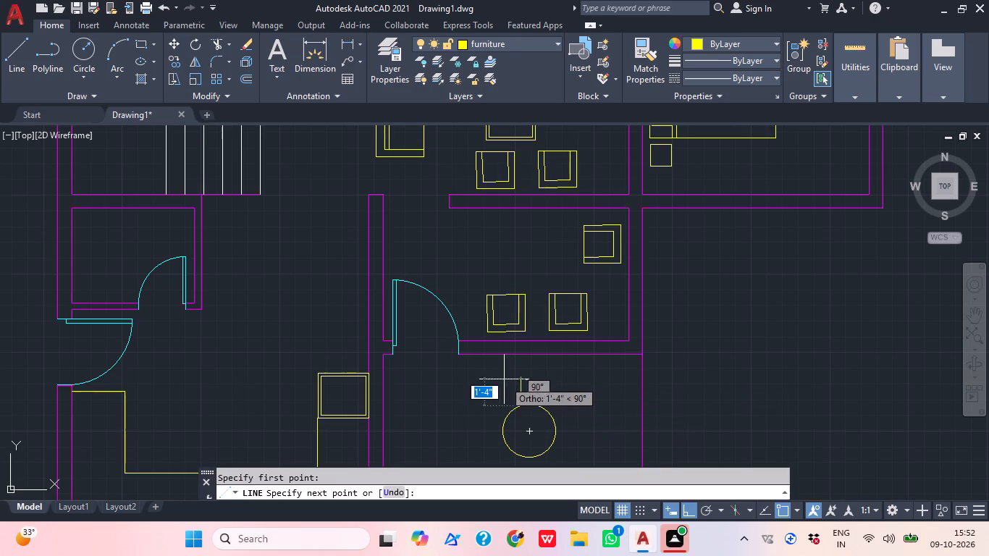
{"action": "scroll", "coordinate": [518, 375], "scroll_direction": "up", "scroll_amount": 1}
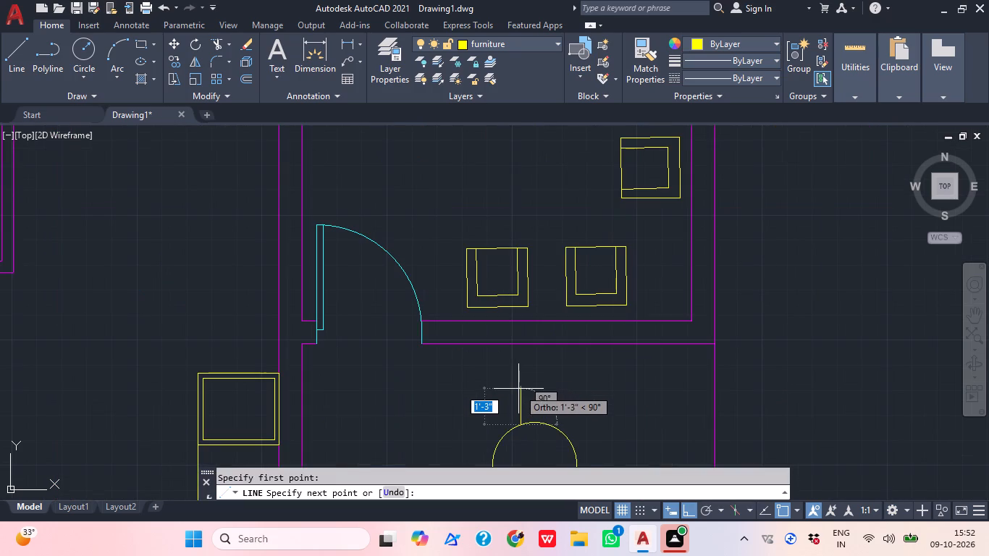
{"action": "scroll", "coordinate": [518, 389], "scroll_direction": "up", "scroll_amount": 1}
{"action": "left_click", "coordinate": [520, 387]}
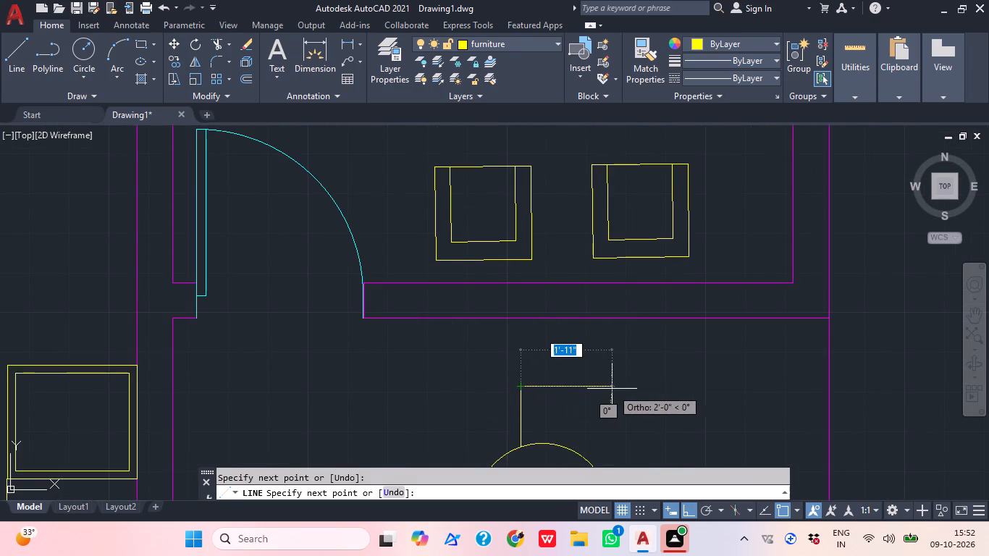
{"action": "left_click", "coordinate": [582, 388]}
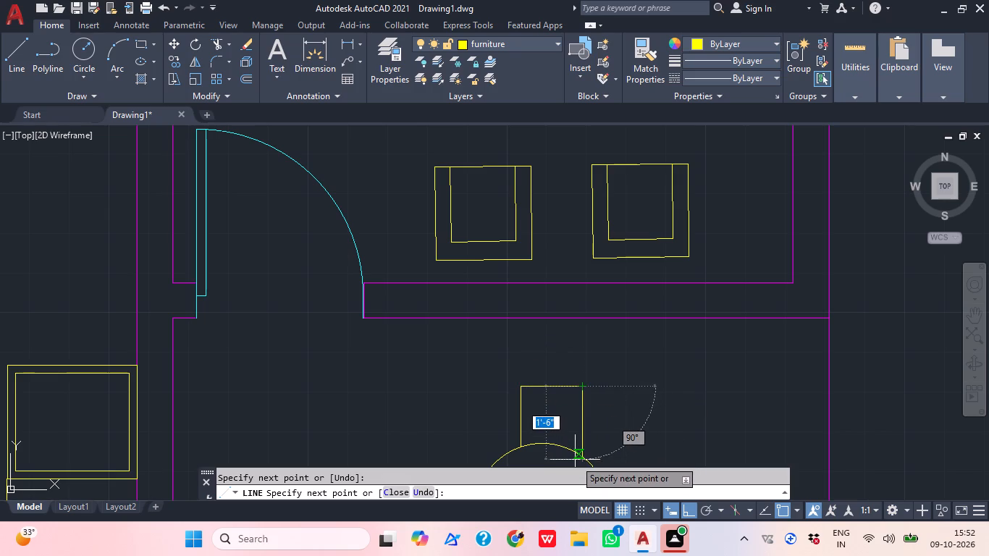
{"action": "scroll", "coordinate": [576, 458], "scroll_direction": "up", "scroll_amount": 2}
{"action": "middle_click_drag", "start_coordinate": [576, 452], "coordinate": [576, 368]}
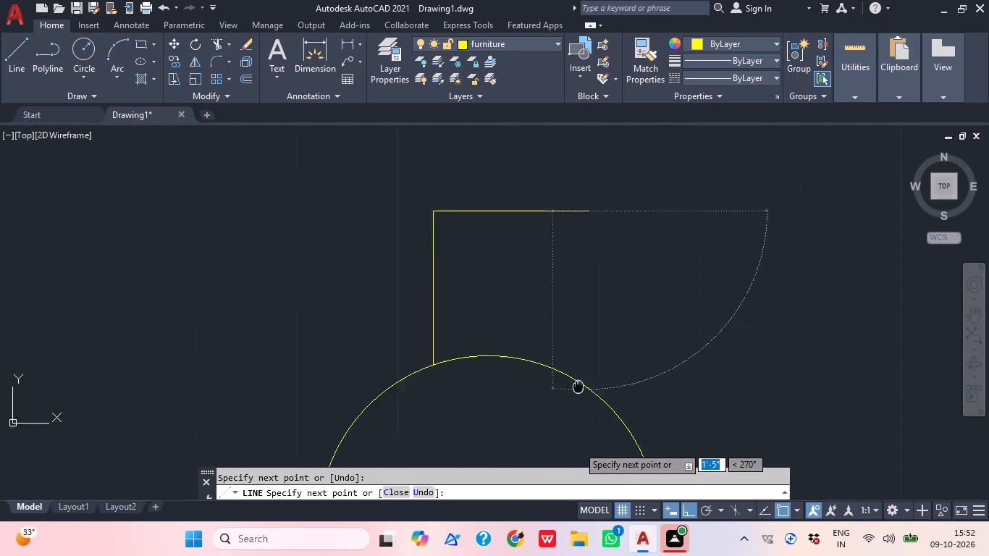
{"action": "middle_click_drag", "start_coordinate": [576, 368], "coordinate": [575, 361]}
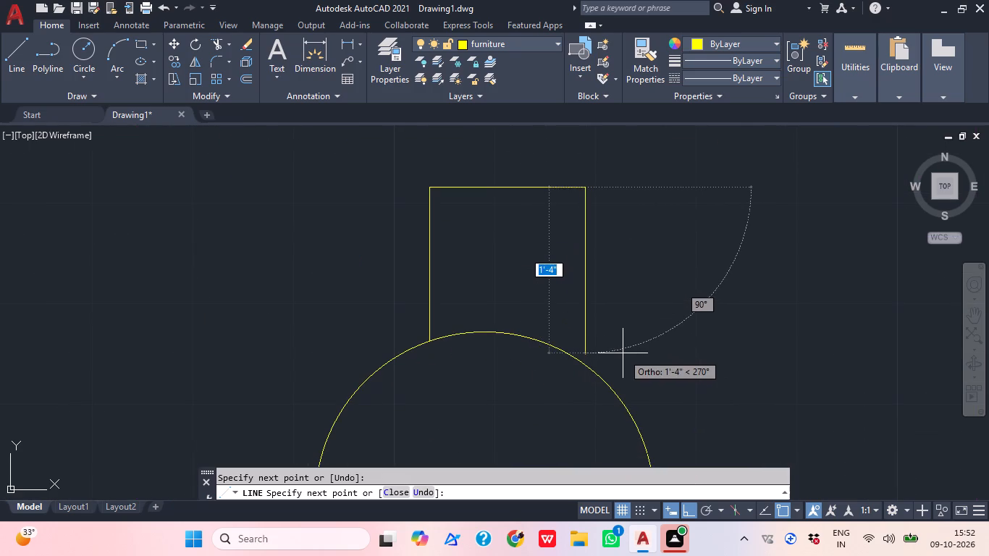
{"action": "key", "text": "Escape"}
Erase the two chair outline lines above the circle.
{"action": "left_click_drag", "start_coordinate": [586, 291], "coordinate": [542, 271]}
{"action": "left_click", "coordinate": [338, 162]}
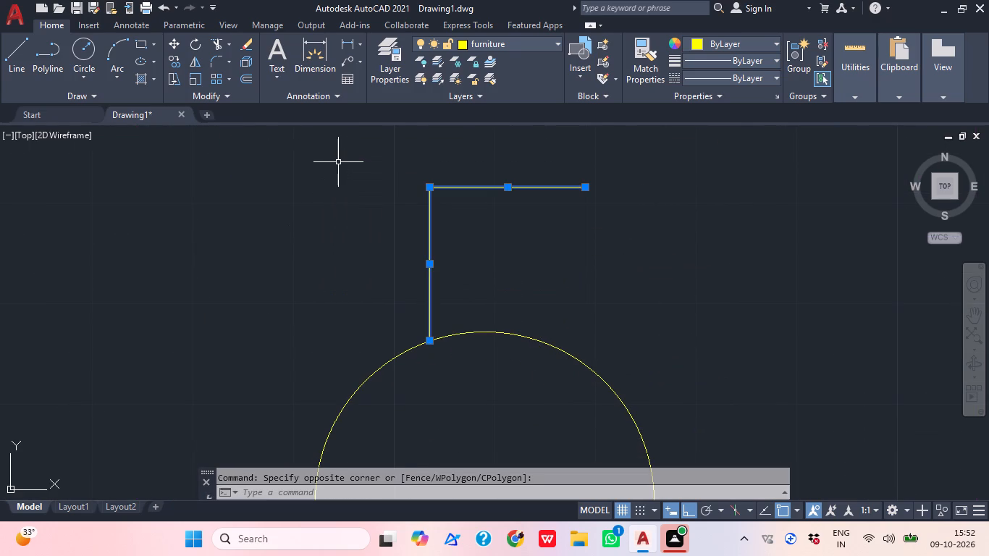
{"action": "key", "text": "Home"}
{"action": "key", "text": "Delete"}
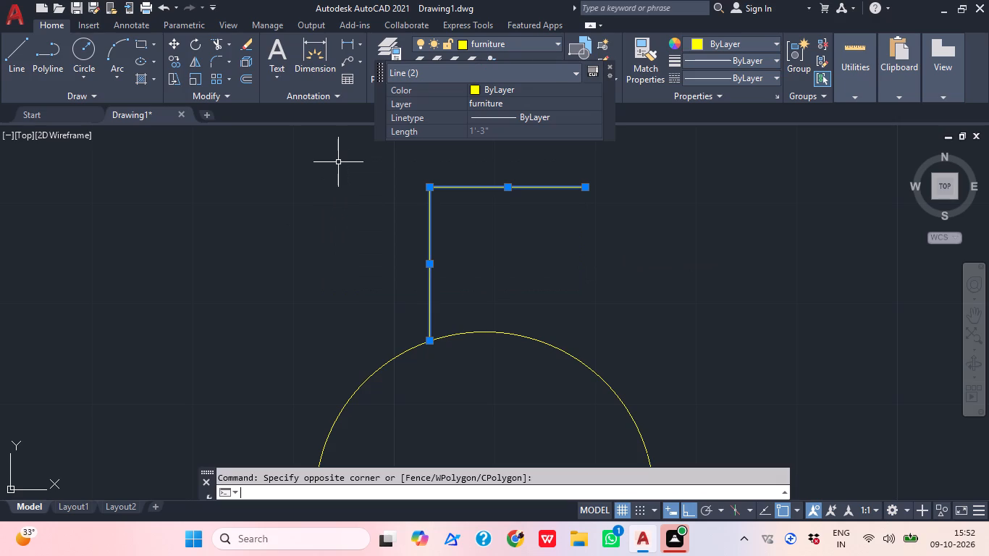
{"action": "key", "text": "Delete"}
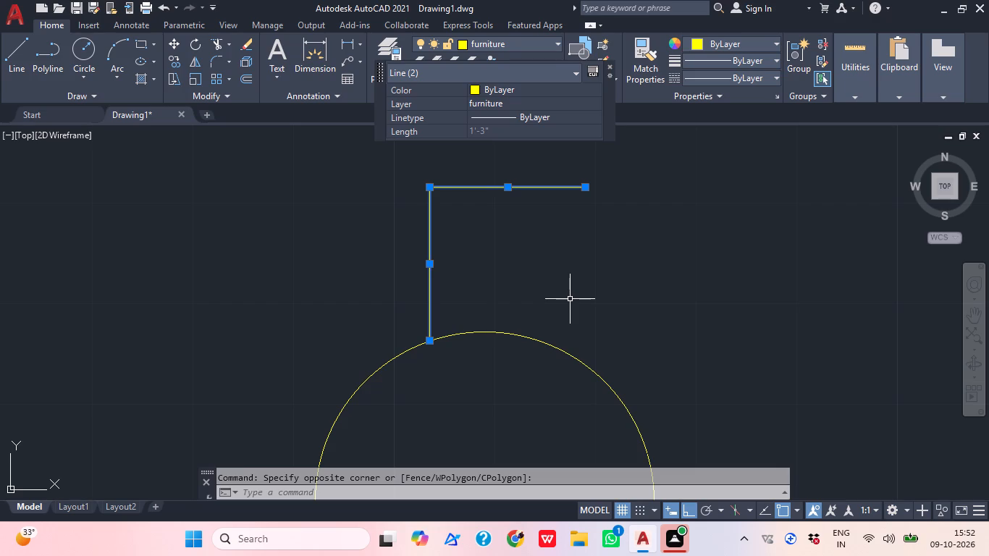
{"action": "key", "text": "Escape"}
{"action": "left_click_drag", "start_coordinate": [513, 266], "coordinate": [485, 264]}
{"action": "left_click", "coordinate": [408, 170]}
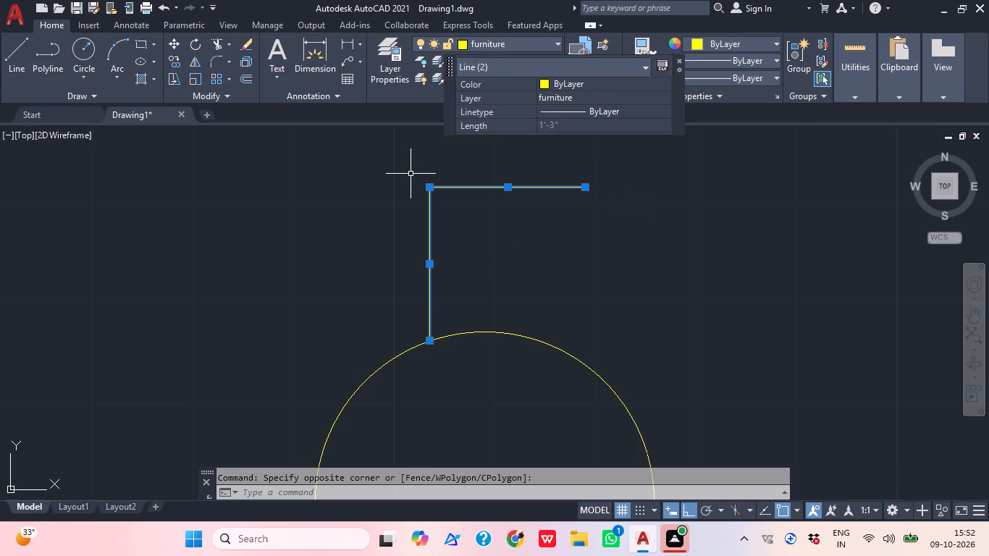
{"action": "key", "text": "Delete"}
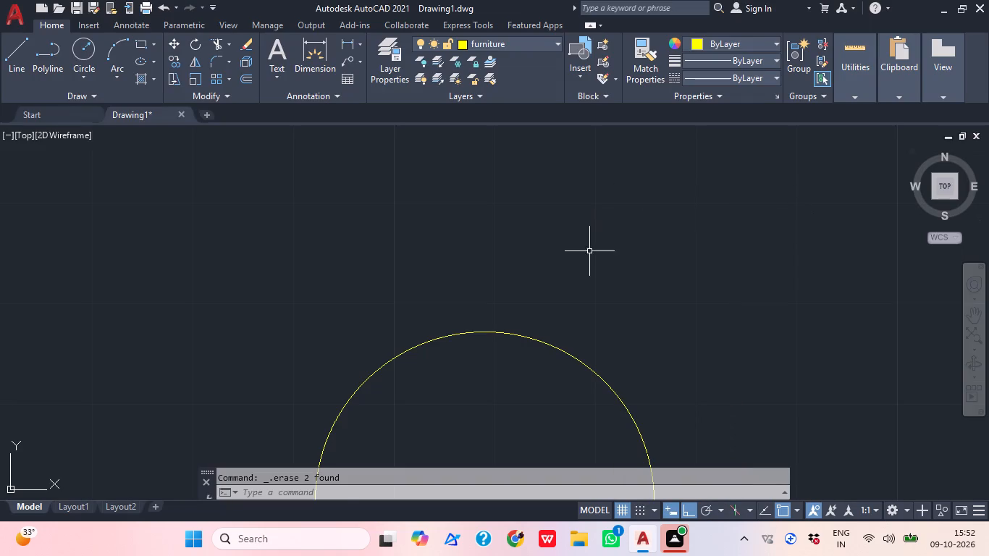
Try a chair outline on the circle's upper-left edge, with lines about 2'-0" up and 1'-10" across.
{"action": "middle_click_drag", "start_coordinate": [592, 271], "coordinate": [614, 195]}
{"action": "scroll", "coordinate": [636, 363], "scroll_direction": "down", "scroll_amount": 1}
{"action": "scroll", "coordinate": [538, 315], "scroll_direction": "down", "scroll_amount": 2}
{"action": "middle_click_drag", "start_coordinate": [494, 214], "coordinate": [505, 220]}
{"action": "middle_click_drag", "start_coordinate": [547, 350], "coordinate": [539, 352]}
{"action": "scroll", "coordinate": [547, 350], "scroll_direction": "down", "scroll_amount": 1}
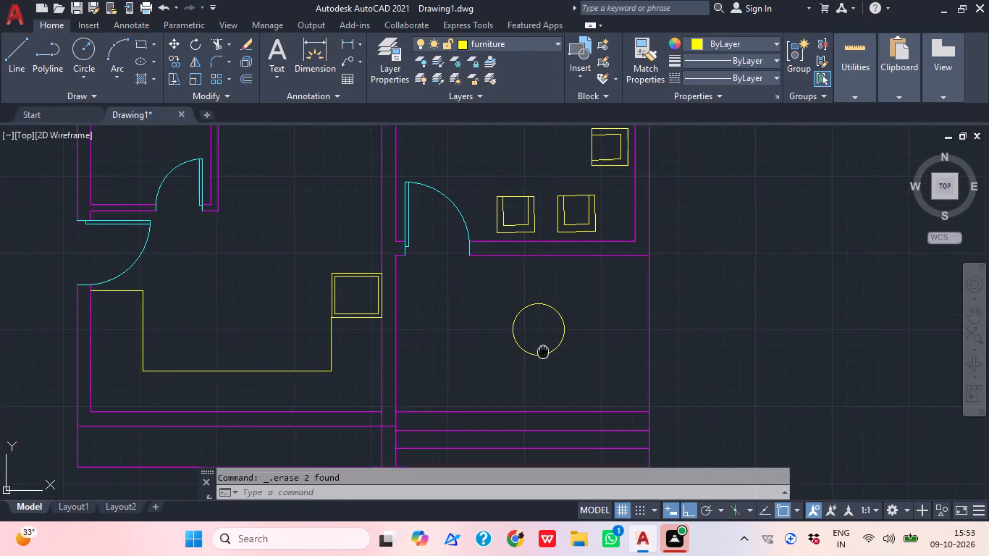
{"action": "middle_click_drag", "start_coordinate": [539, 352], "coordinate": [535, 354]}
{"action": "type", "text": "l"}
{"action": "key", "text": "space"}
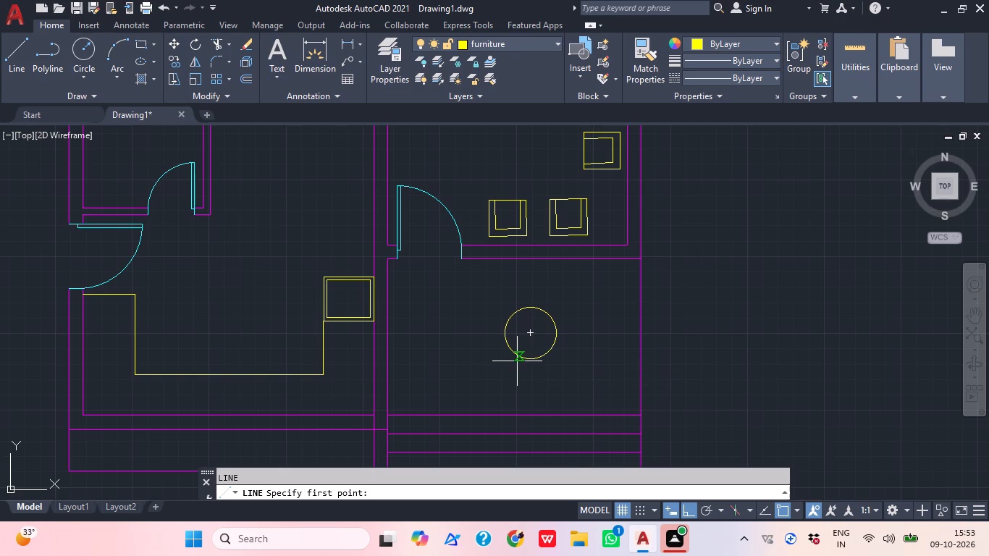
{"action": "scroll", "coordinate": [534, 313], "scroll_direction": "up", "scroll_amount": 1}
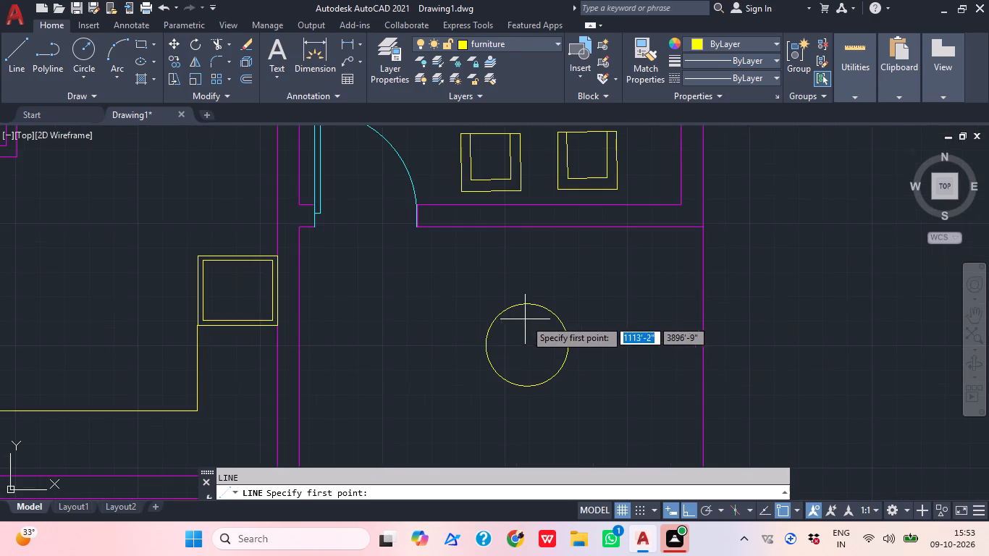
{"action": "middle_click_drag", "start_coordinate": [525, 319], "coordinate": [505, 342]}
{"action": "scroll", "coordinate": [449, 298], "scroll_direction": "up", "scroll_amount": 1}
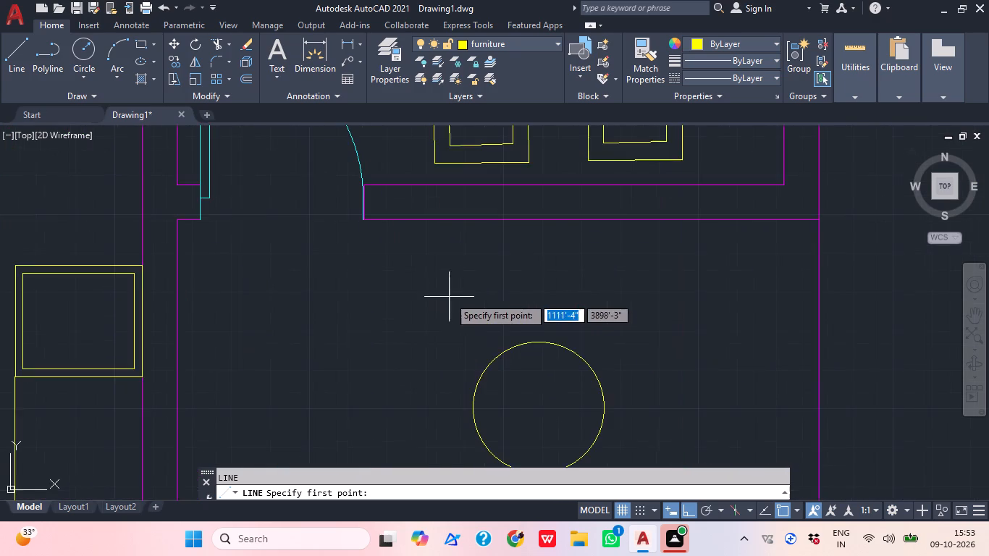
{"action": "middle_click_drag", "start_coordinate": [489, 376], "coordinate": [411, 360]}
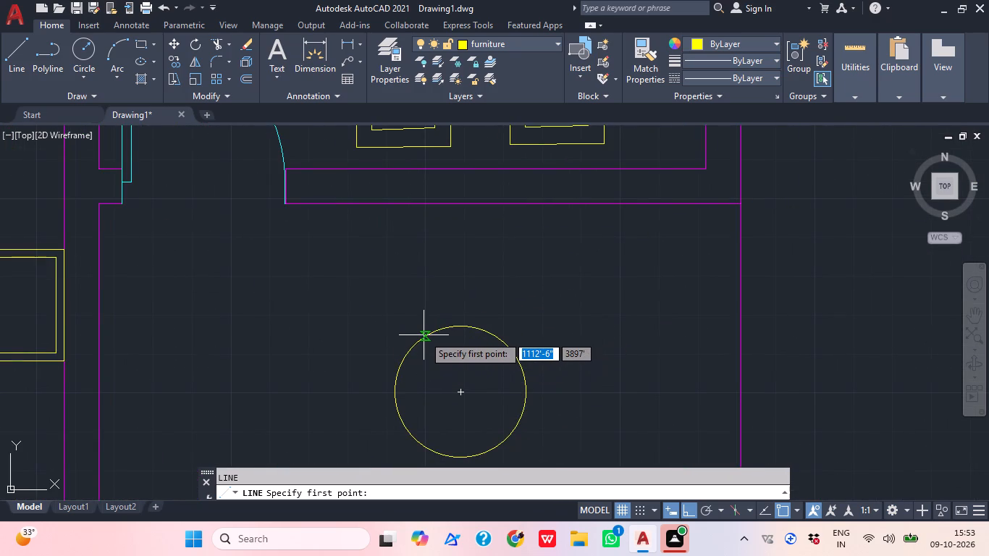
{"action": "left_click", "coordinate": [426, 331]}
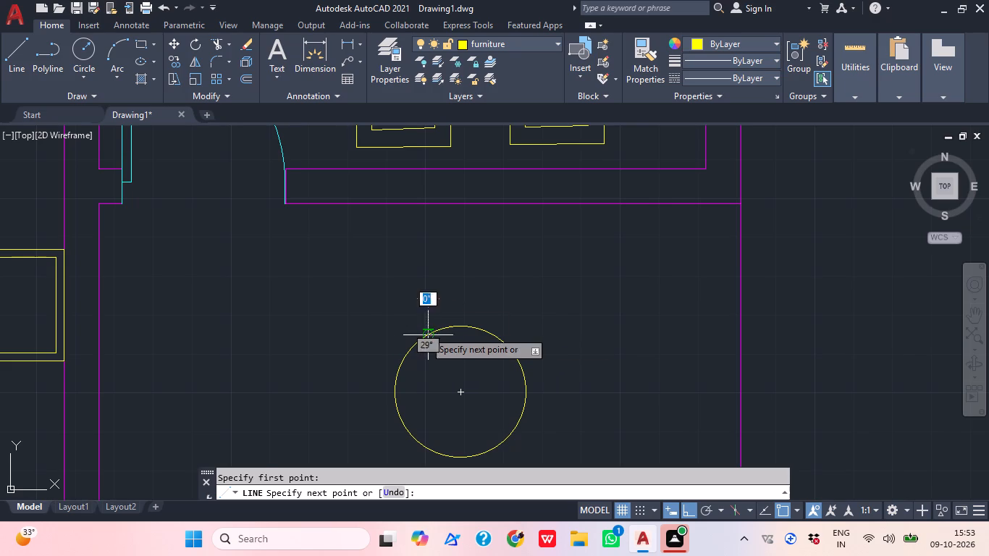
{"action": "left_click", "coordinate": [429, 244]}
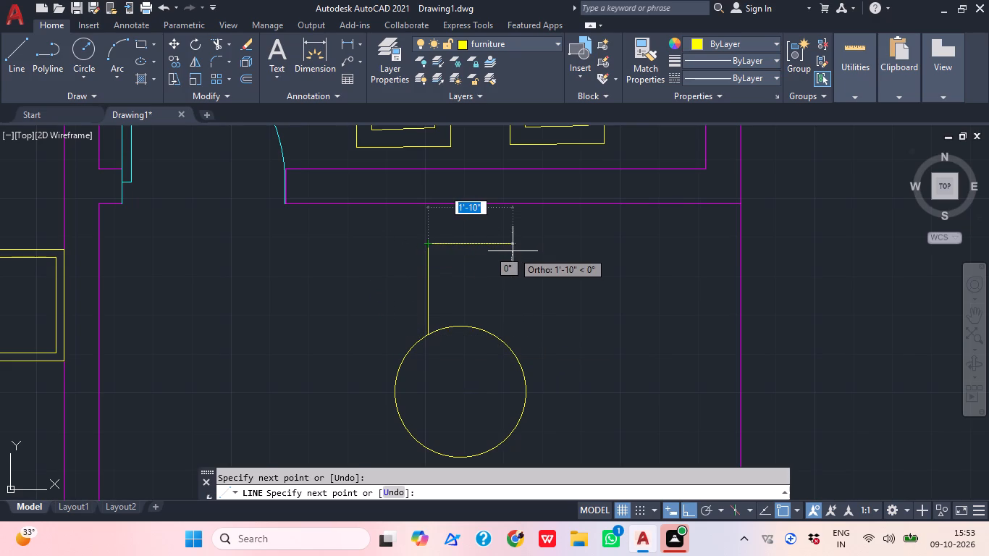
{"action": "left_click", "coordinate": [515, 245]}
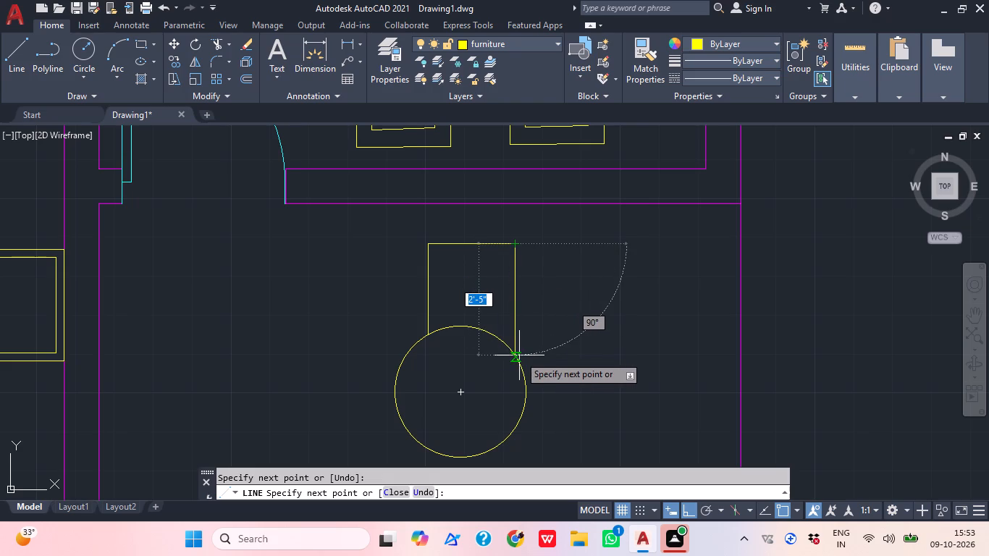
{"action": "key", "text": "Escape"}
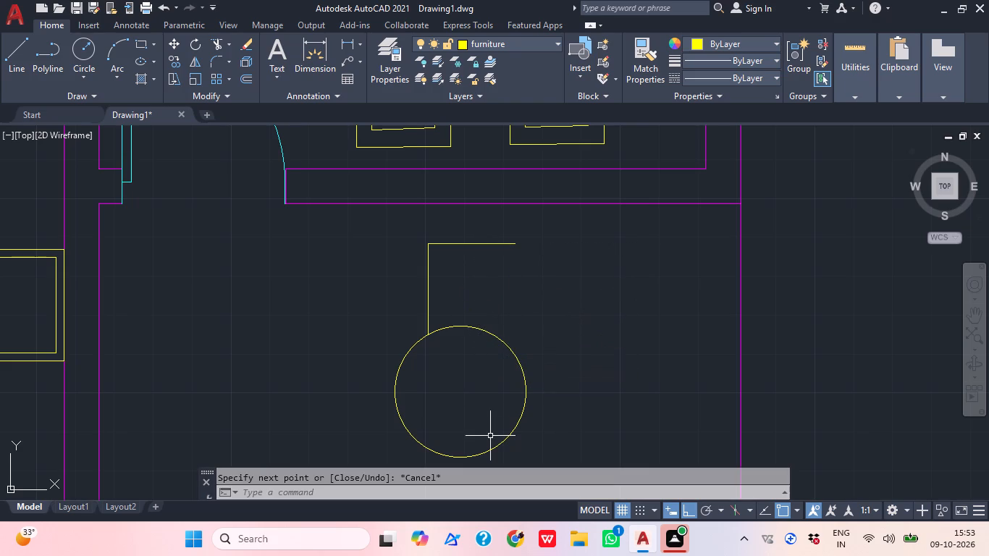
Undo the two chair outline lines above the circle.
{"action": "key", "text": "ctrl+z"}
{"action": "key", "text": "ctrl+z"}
Start a line at the circle's topmost point and turn Ortho off for drawing at an angle.
{"action": "scroll", "coordinate": [594, 358], "scroll_direction": "down", "scroll_amount": 1}
{"action": "scroll", "coordinate": [598, 355], "scroll_direction": "up", "scroll_amount": 1}
{"action": "scroll", "coordinate": [602, 353], "scroll_direction": "down", "scroll_amount": 2}
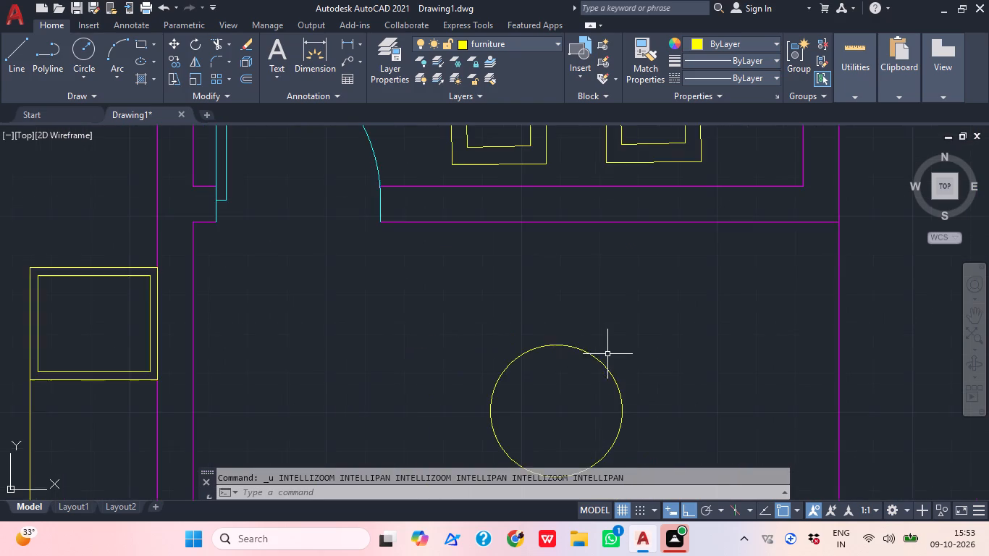
{"action": "scroll", "coordinate": [628, 345], "scroll_direction": "down", "scroll_amount": 3}
{"action": "middle_click_drag", "start_coordinate": [571, 367], "coordinate": [547, 373]}
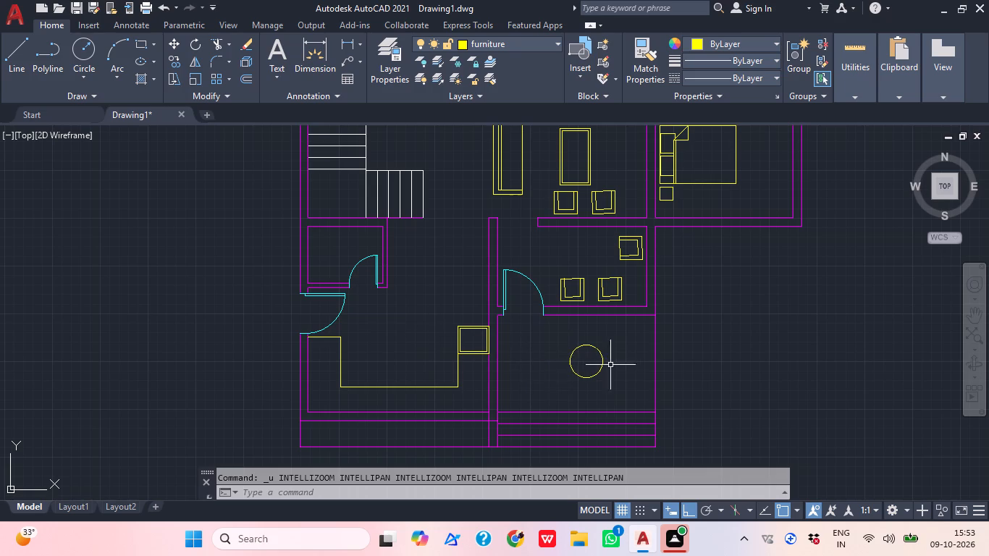
{"action": "scroll", "coordinate": [595, 362], "scroll_direction": "up", "scroll_amount": 1}
{"action": "middle_click_drag", "start_coordinate": [568, 353], "coordinate": [543, 350]}
{"action": "scroll", "coordinate": [539, 350], "scroll_direction": "up", "scroll_amount": 1}
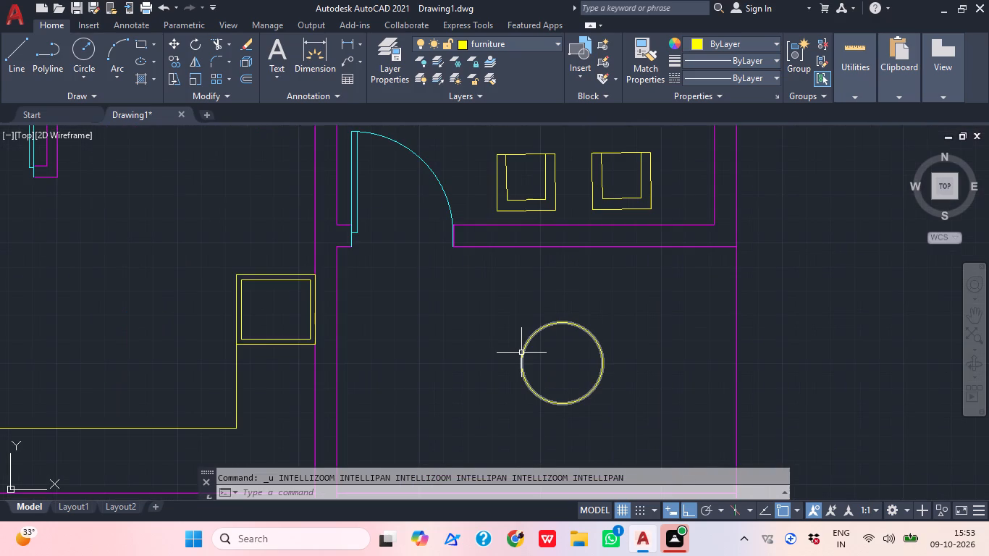
{"action": "scroll", "coordinate": [593, 308], "scroll_direction": "up", "scroll_amount": 1}
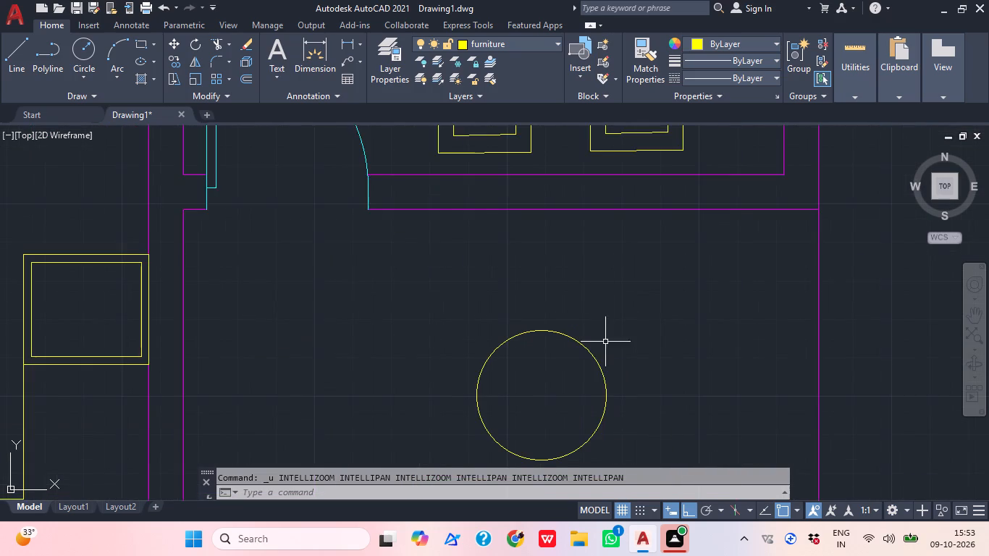
{"action": "middle_click_drag", "start_coordinate": [599, 361], "coordinate": [584, 358]}
{"action": "key", "text": "l"}
{"action": "key", "text": "space"}
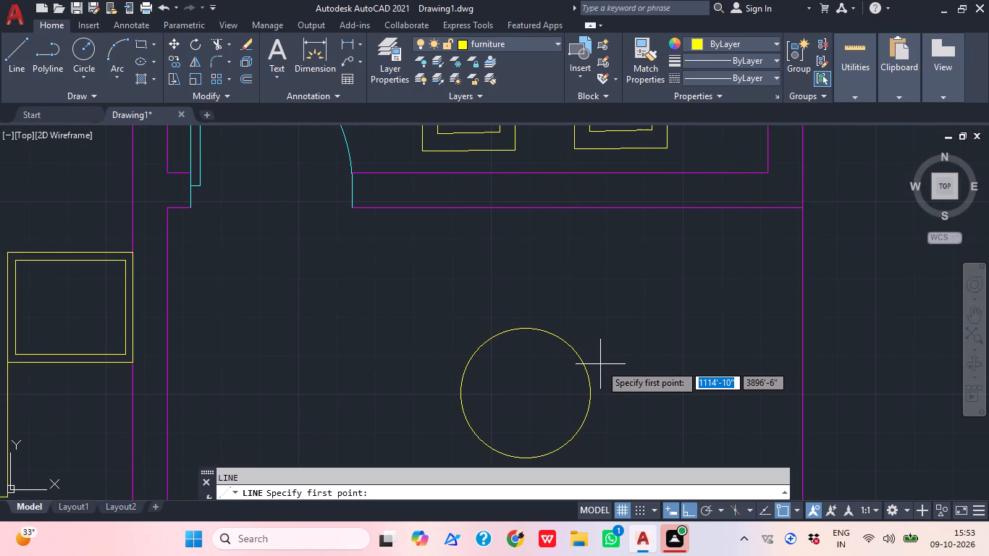
{"action": "left_click", "coordinate": [528, 329]}
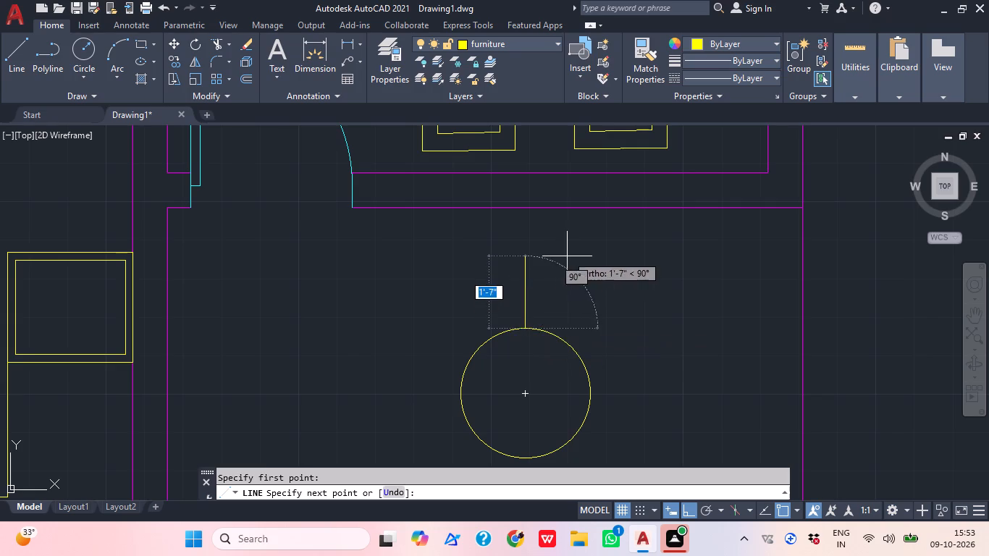
{"action": "left_click", "coordinate": [688, 511]}
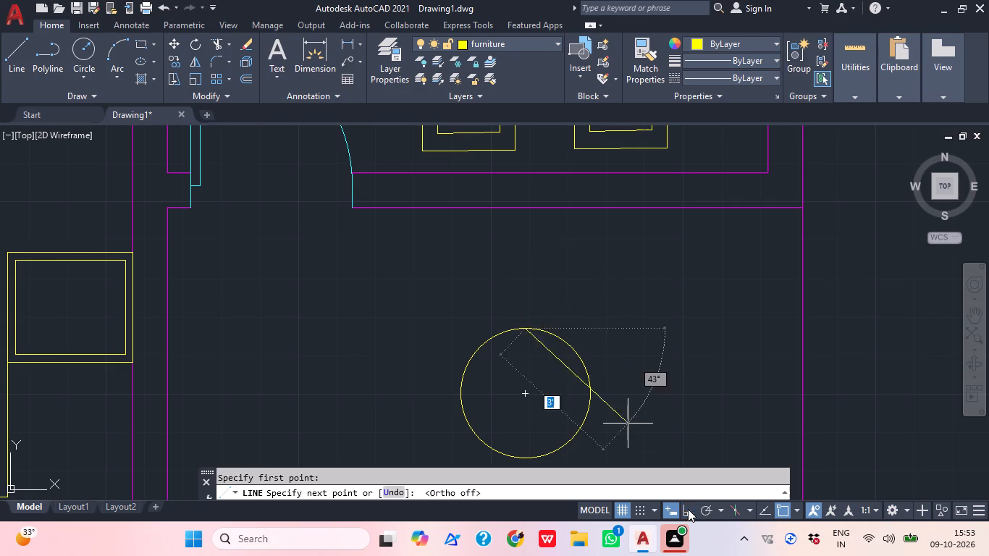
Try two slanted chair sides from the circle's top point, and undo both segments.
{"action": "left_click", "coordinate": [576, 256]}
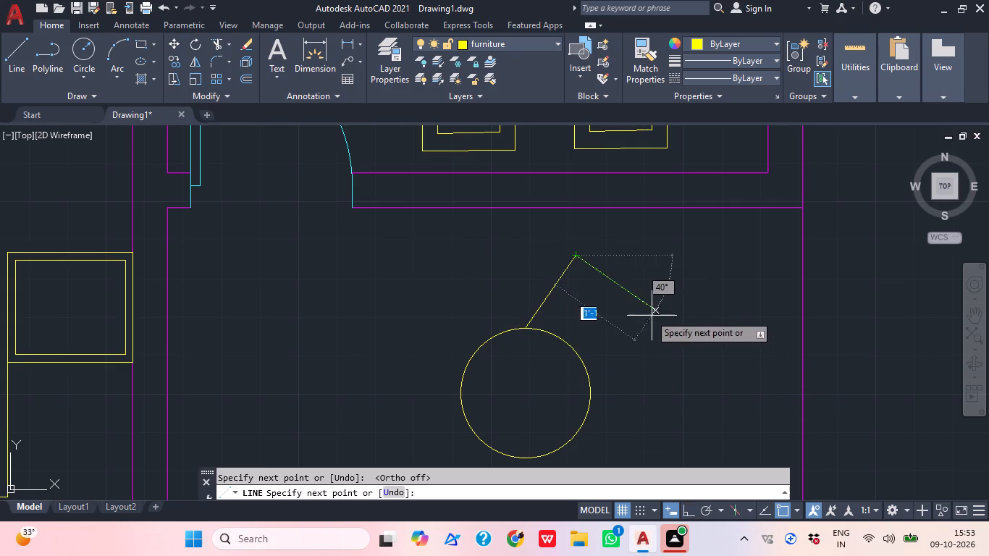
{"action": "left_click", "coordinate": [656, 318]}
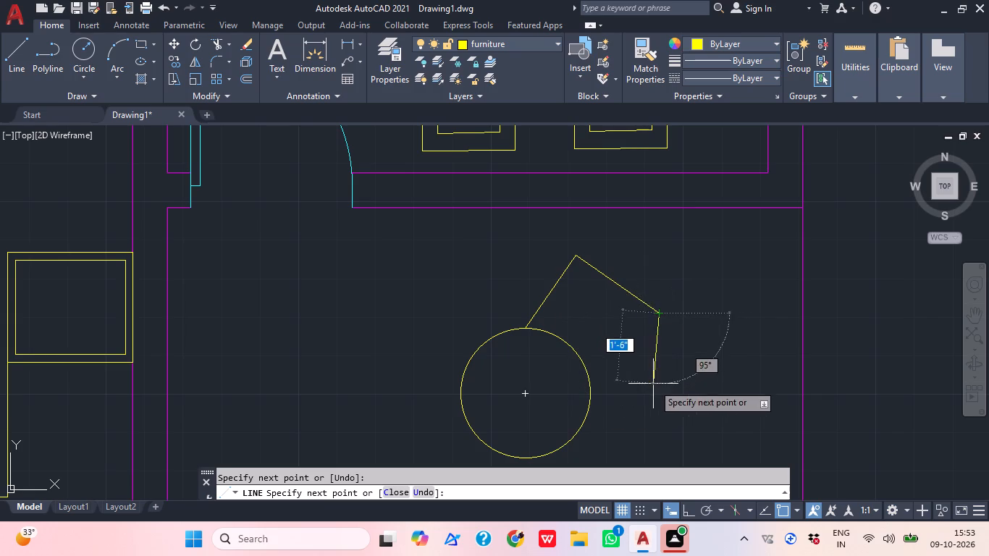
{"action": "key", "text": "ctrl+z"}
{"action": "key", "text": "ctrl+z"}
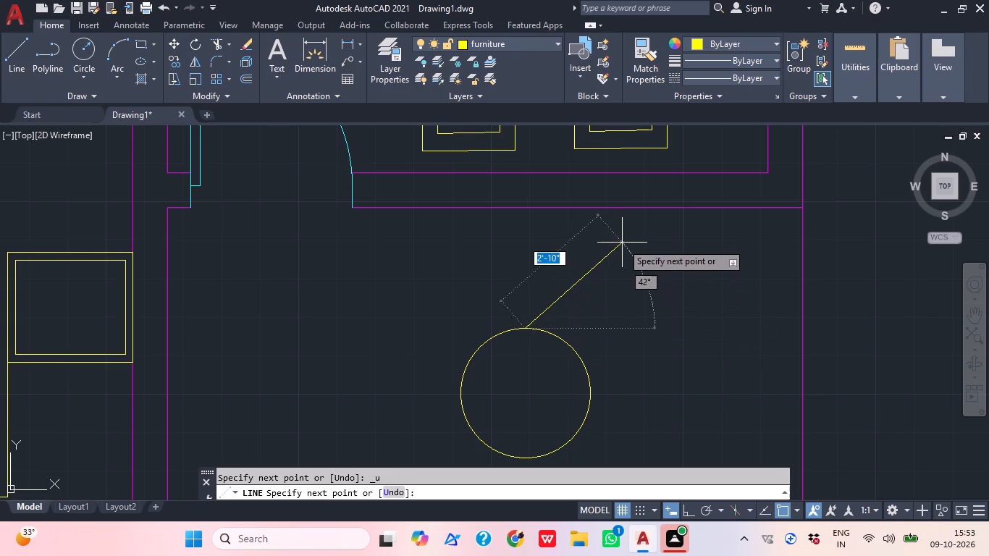
Draw three slanted chair sides from the circle's top point around to its right quadrant, the last side about 2'-4" long.
{"action": "left_click", "coordinate": [604, 245]}
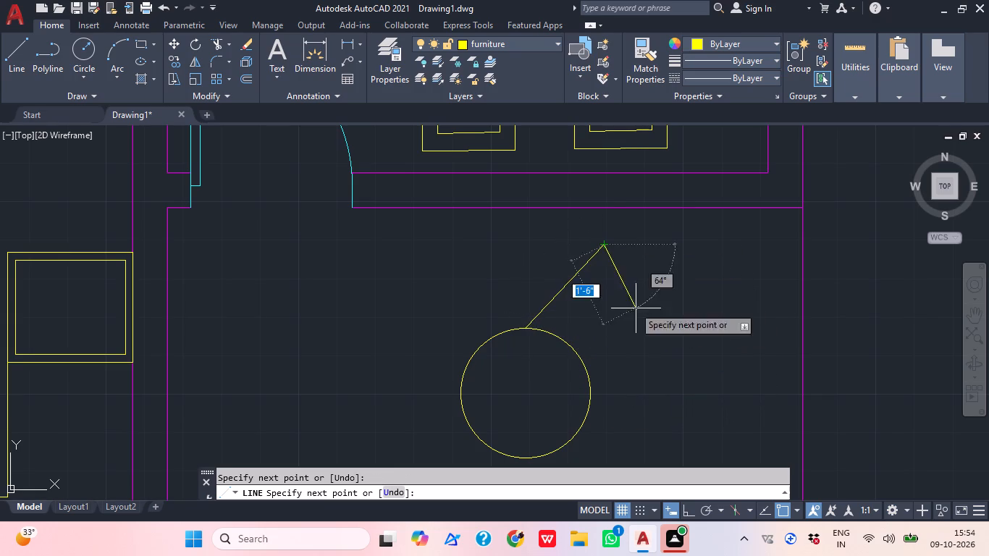
{"action": "left_click", "coordinate": [680, 333]}
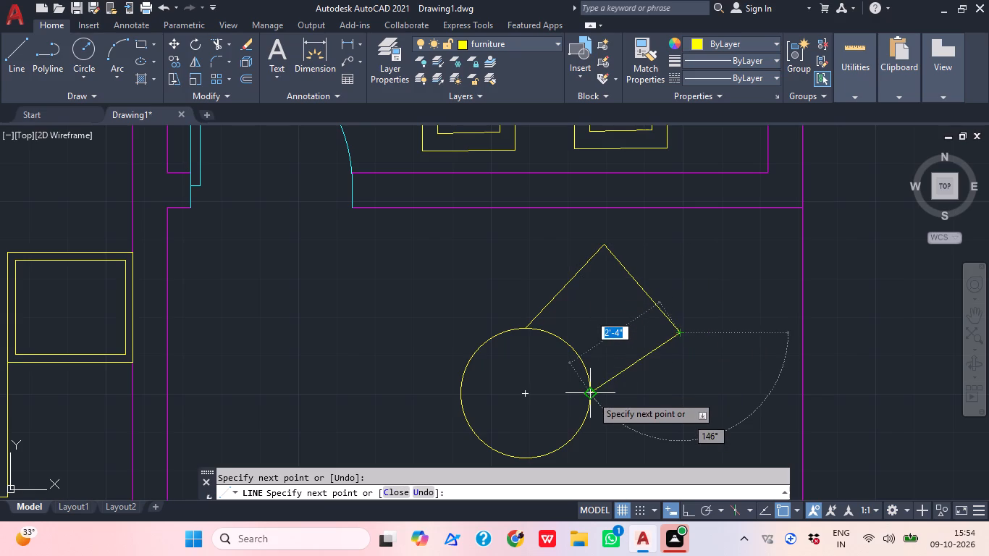
{"action": "scroll", "coordinate": [592, 392], "scroll_direction": "up", "scroll_amount": 1}
{"action": "scroll", "coordinate": [592, 392], "scroll_direction": "down", "scroll_amount": 1}
{"action": "scroll", "coordinate": [592, 392], "scroll_direction": "up", "scroll_amount": 1}
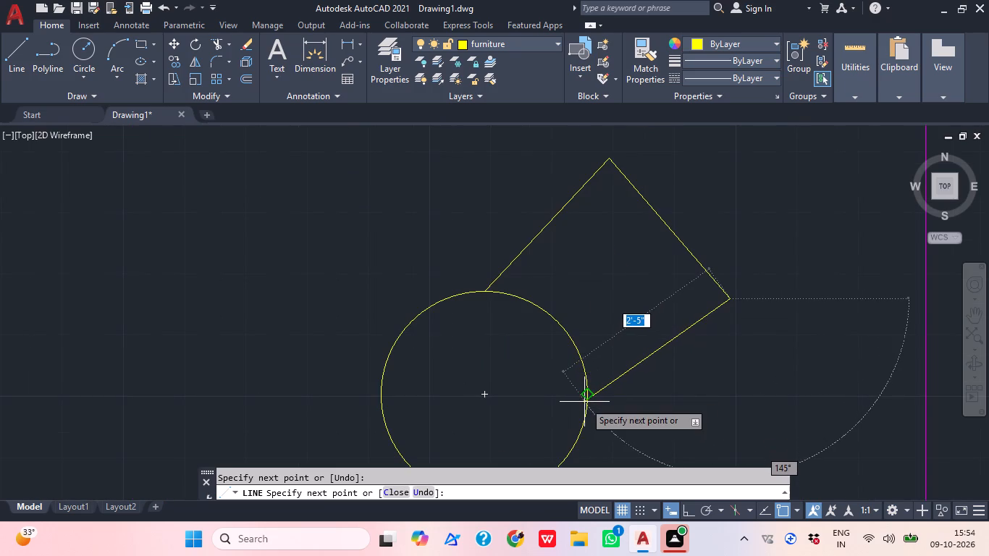
{"action": "left_click", "coordinate": [584, 402]}
{"action": "key", "text": "Escape"}
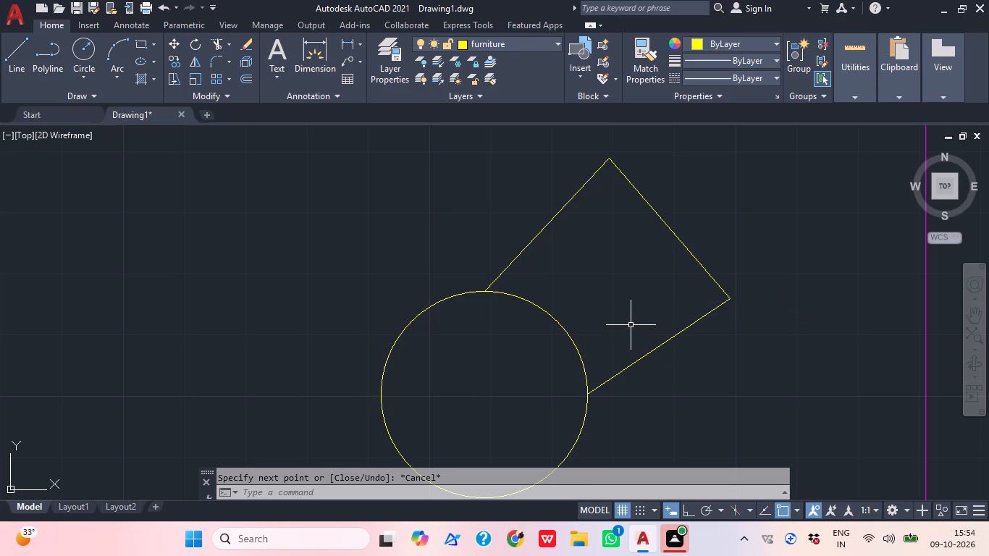
Offset the three slanted chair sides 2" toward the inside of the chair.
{"action": "type", "text": "o"}
{"action": "key", "text": "space"}
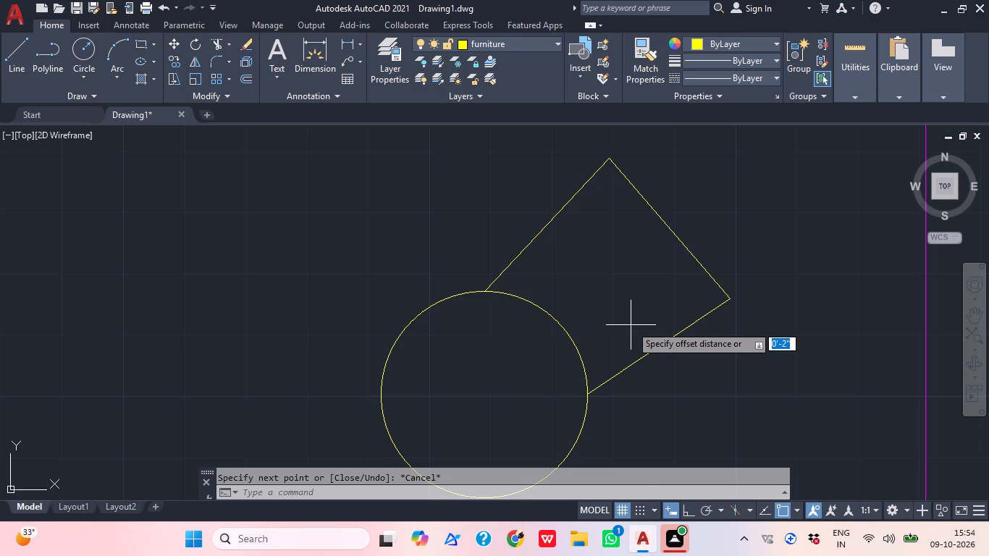
{"action": "key", "text": "Return"}
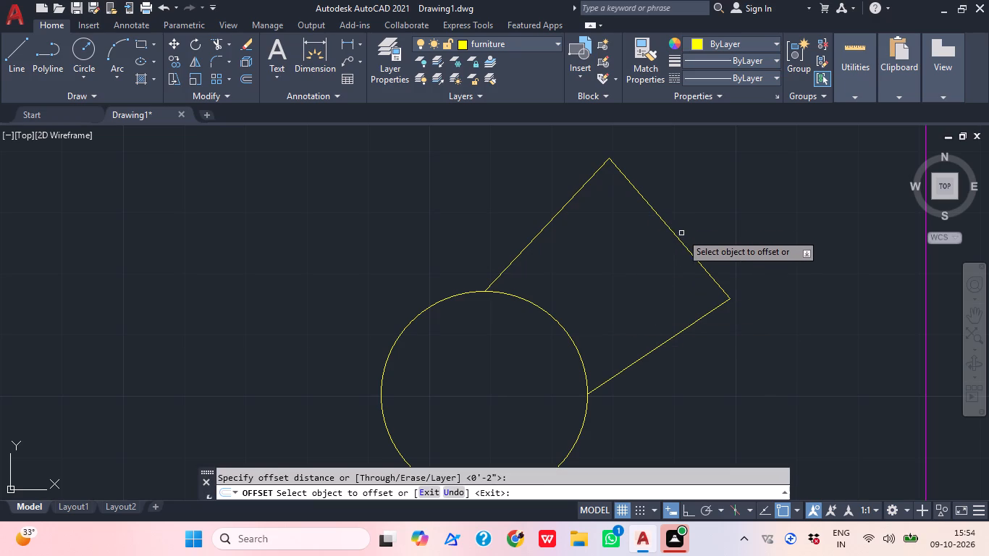
{"action": "left_click_drag", "start_coordinate": [678, 239], "coordinate": [671, 243]}
{"action": "left_click", "coordinate": [631, 270]}
{"action": "left_click", "coordinate": [543, 229]}
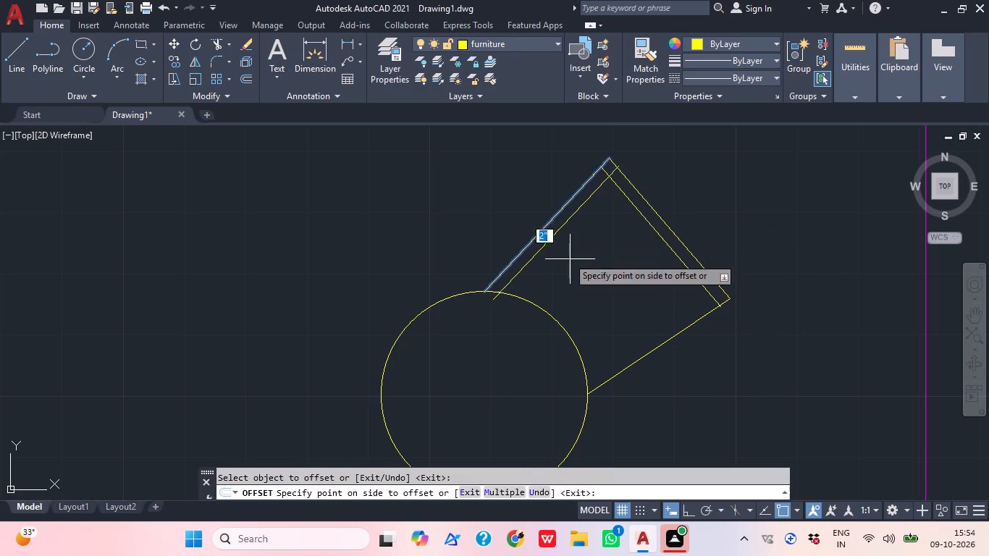
{"action": "left_click", "coordinate": [571, 261]}
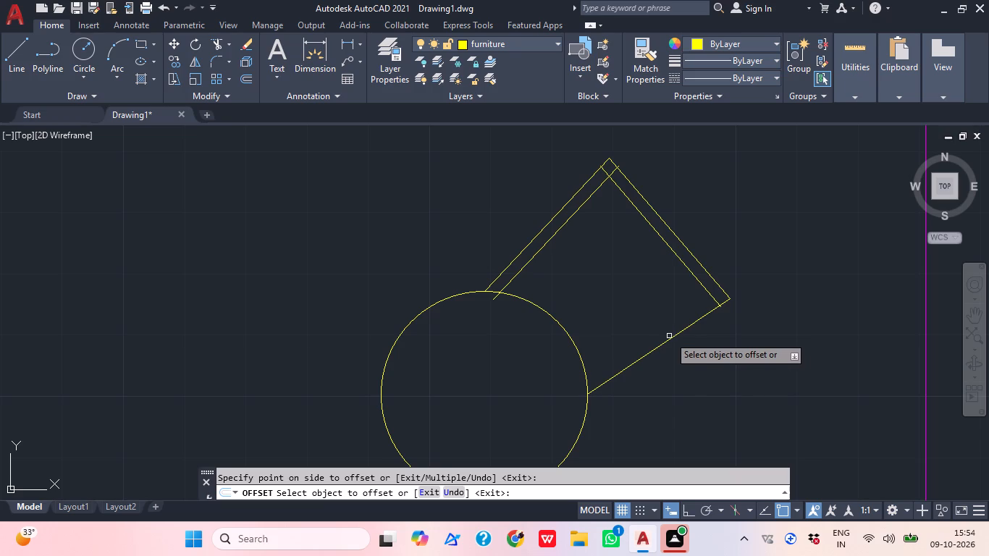
{"action": "left_click", "coordinate": [669, 336]}
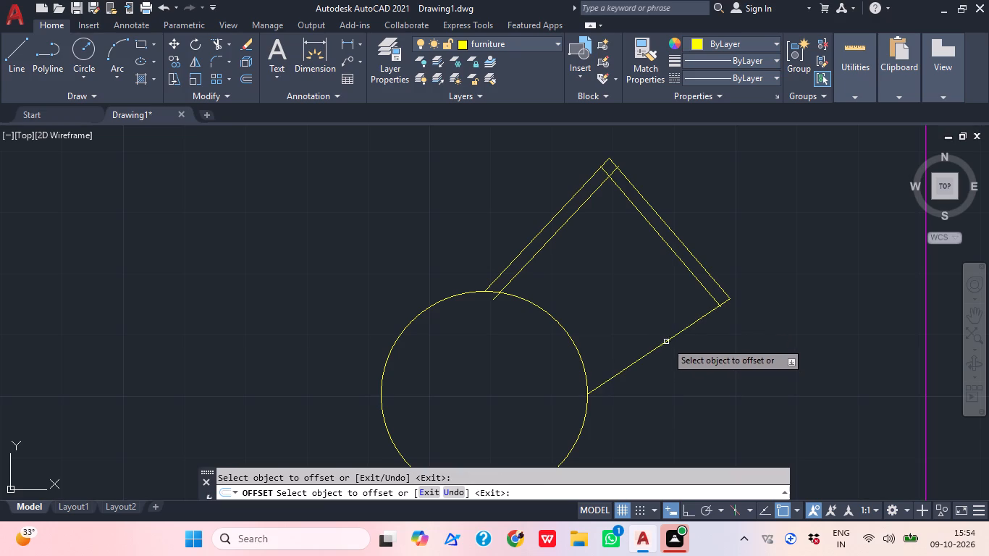
{"action": "left_click", "coordinate": [666, 342]}
{"action": "left_click", "coordinate": [639, 316]}
{"action": "key", "text": "Escape"}
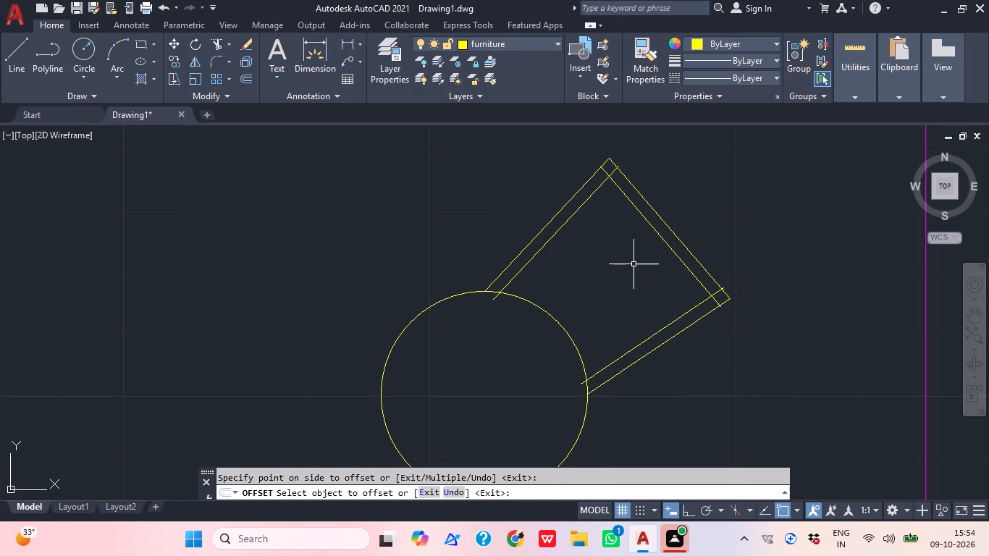
Trim the ends of the two offset chair lines that extend inside the circle.
{"action": "key", "text": "t"}
{"action": "type", "text": "r"}
{"action": "key", "text": "space"}
{"action": "scroll", "coordinate": [581, 397], "scroll_direction": "up", "scroll_amount": 2}
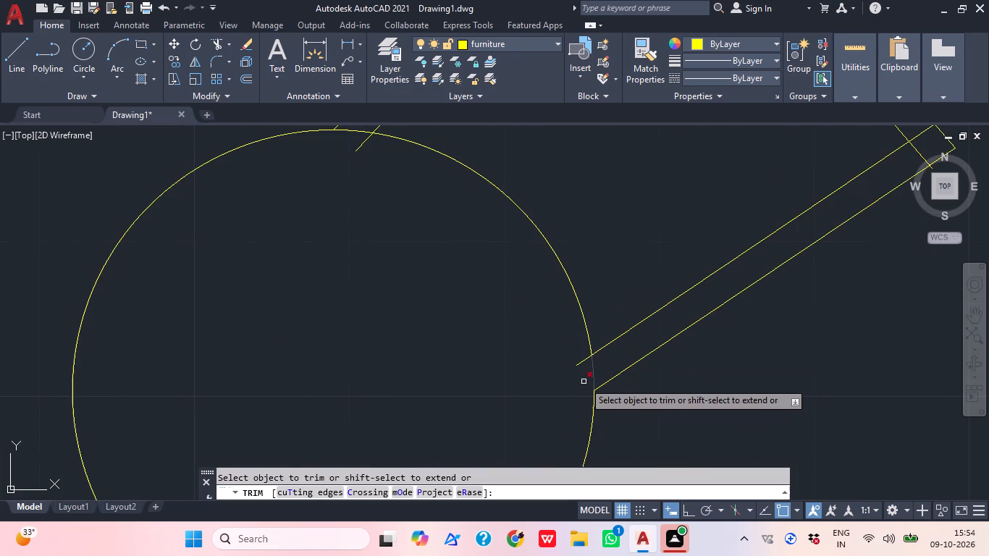
{"action": "left_click", "coordinate": [581, 382]}
{"action": "left_click", "coordinate": [577, 359]}
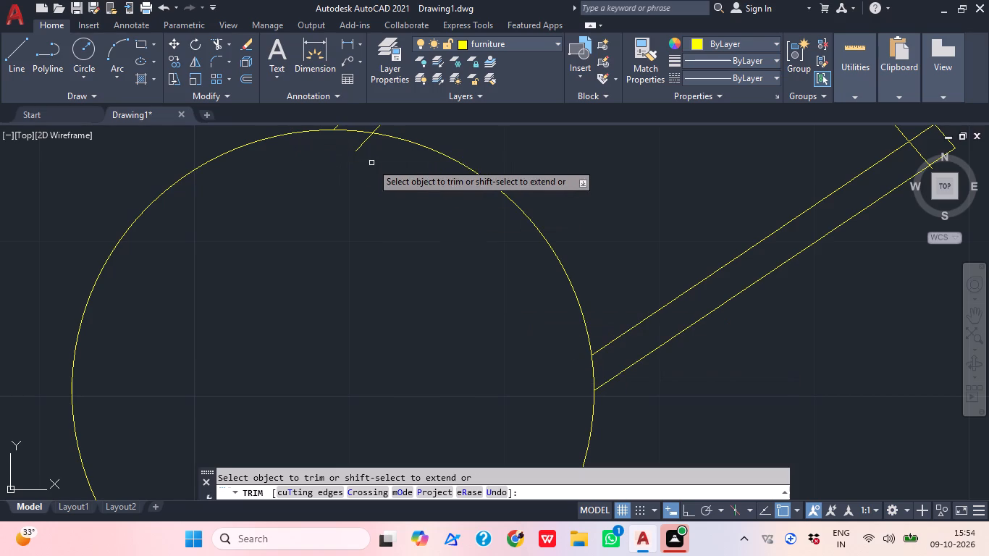
{"action": "left_click", "coordinate": [354, 144]}
{"action": "left_click", "coordinate": [366, 156]}
Trim the crossing ends of the two inner offset lines at the chair's upper corner.
{"action": "middle_click_drag", "start_coordinate": [432, 206], "coordinate": [330, 382]}
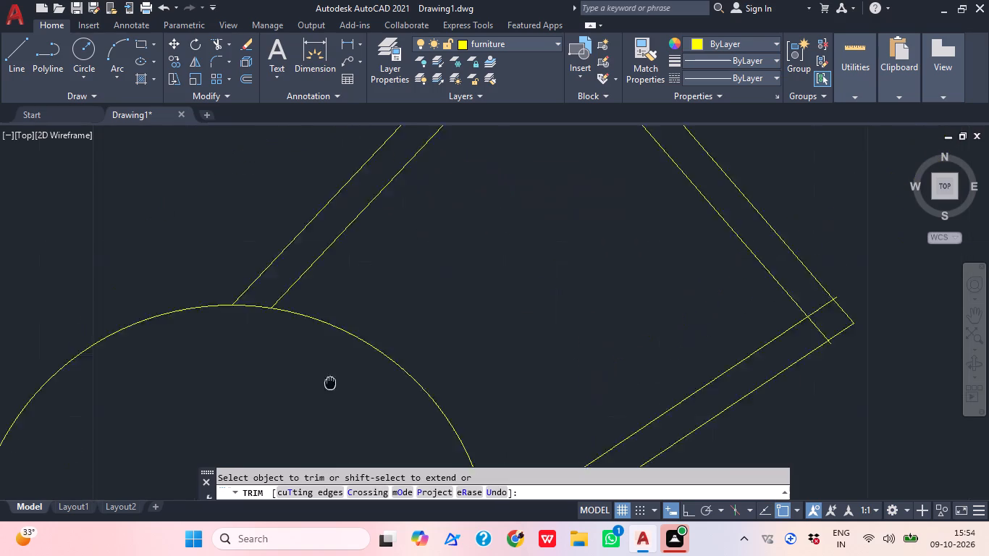
{"action": "middle_click_drag", "start_coordinate": [330, 382], "coordinate": [237, 524]}
{"action": "middle_click_drag", "start_coordinate": [472, 181], "coordinate": [469, 358]}
{"action": "scroll", "coordinate": [469, 303], "scroll_direction": "up", "scroll_amount": 3}
{"action": "scroll", "coordinate": [459, 312], "scroll_direction": "down", "scroll_amount": 1}
{"action": "scroll", "coordinate": [459, 312], "scroll_direction": "up", "scroll_amount": 1}
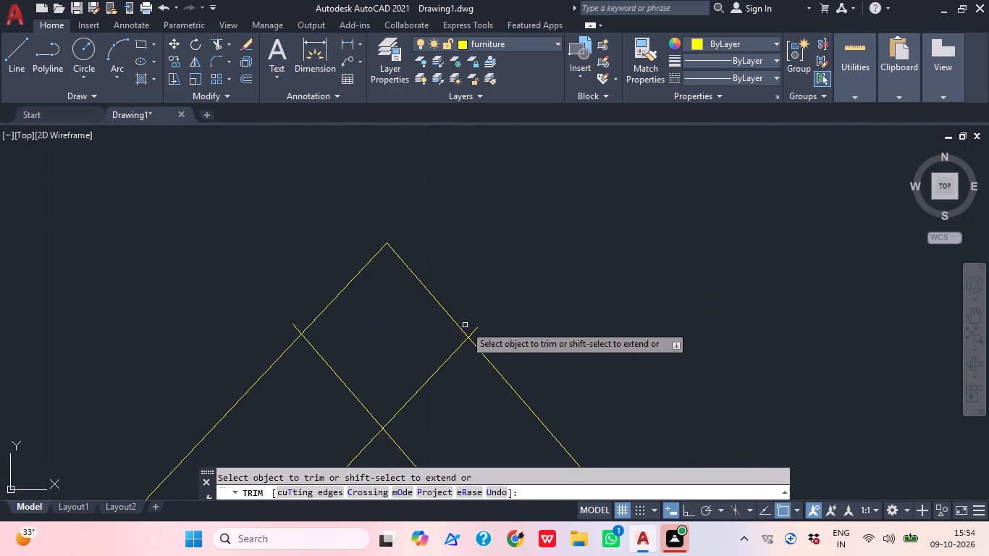
{"action": "left_click", "coordinate": [474, 330]}
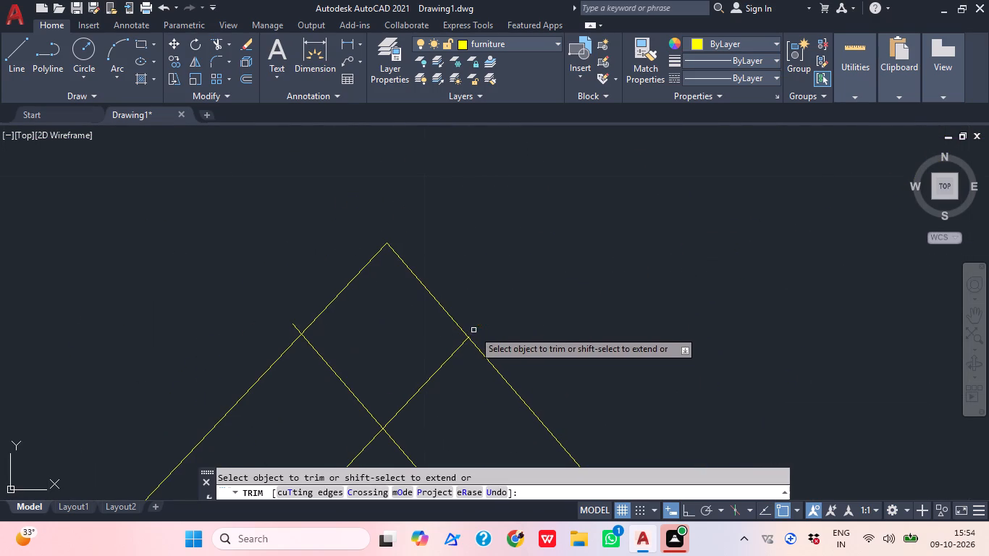
{"action": "left_click", "coordinate": [294, 324]}
{"action": "middle_click_drag", "start_coordinate": [371, 389], "coordinate": [374, 378]}
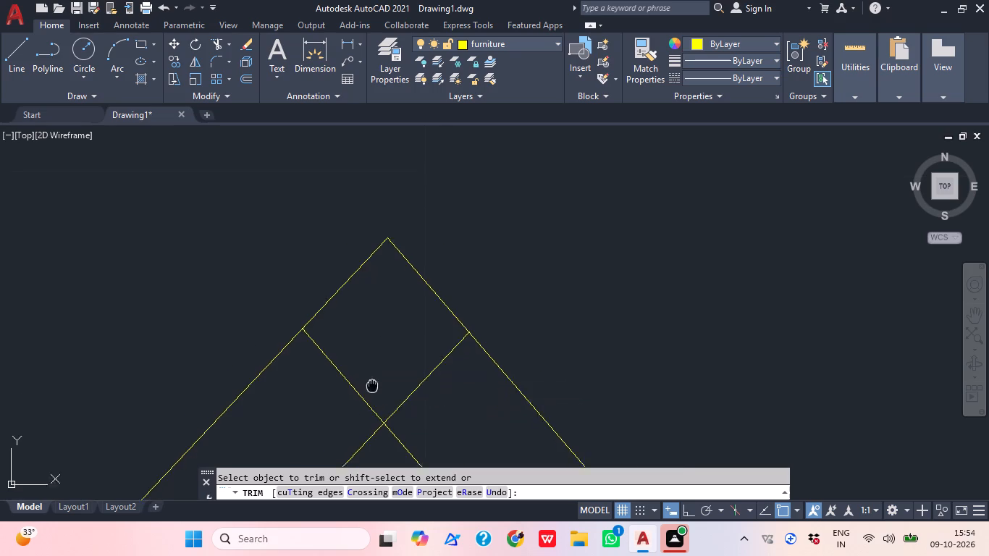
{"action": "middle_click_drag", "start_coordinate": [374, 378], "coordinate": [394, 296]}
{"action": "left_click", "coordinate": [375, 295]}
{"action": "left_click", "coordinate": [350, 323]}
{"action": "left_click_drag", "start_coordinate": [416, 283], "coordinate": [432, 305]}
{"action": "left_click", "coordinate": [464, 335]}
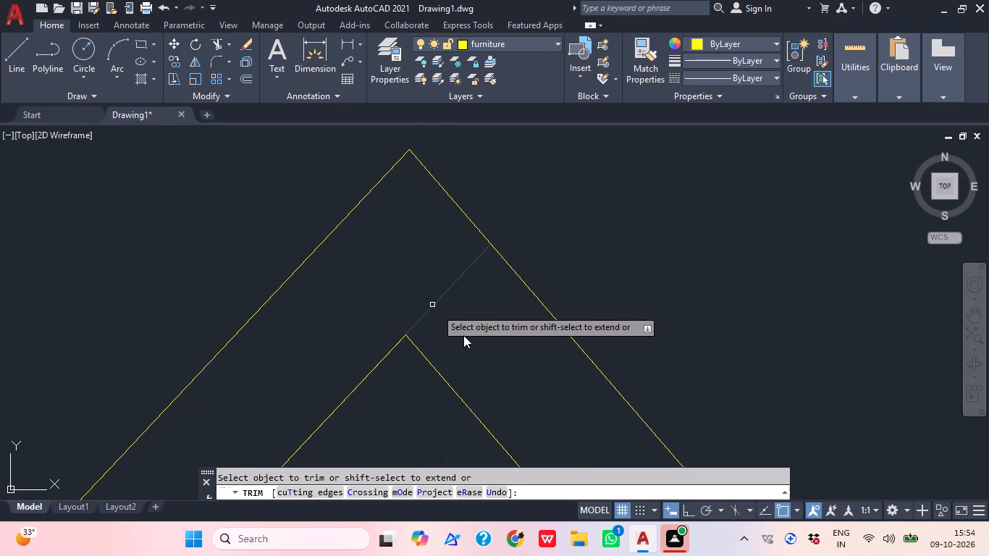
{"action": "left_click", "coordinate": [458, 312]}
{"action": "left_click", "coordinate": [432, 279]}
Trim the crossing ends of the inner offset lines at the chair's outer right corner.
{"action": "scroll", "coordinate": [731, 130], "scroll_direction": "down", "scroll_amount": 3}
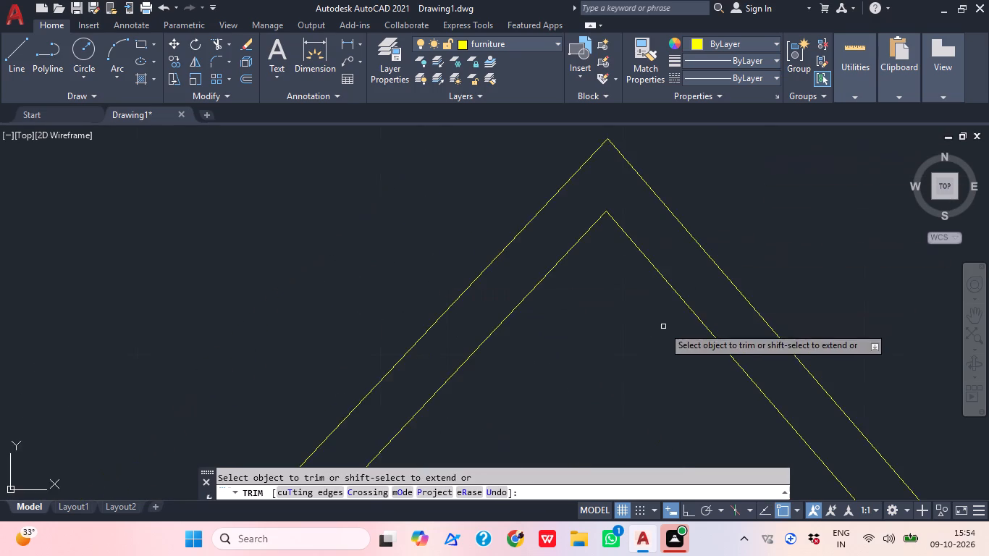
{"action": "middle_click_drag", "start_coordinate": [651, 333], "coordinate": [505, 116]}
{"action": "scroll", "coordinate": [801, 332], "scroll_direction": "down", "scroll_amount": 1}
{"action": "middle_click_drag", "start_coordinate": [801, 336], "coordinate": [438, 87]}
{"action": "scroll", "coordinate": [547, 118], "scroll_direction": "up", "scroll_amount": 2}
{"action": "scroll", "coordinate": [492, 150], "scroll_direction": "up", "scroll_amount": 2}
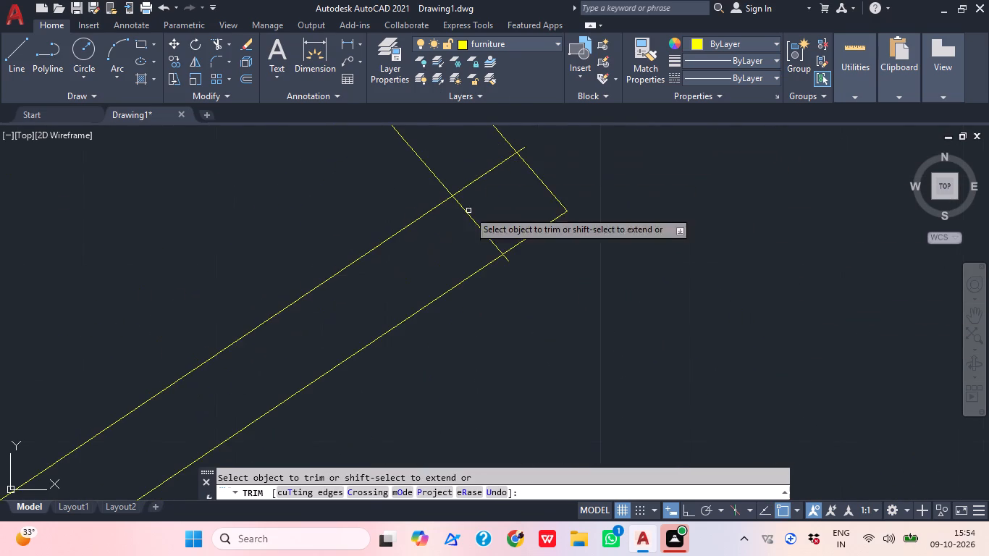
{"action": "scroll", "coordinate": [510, 164], "scroll_direction": "up", "scroll_amount": 2}
{"action": "middle_click_drag", "start_coordinate": [539, 153], "coordinate": [536, 267]}
{"action": "left_click", "coordinate": [544, 250]}
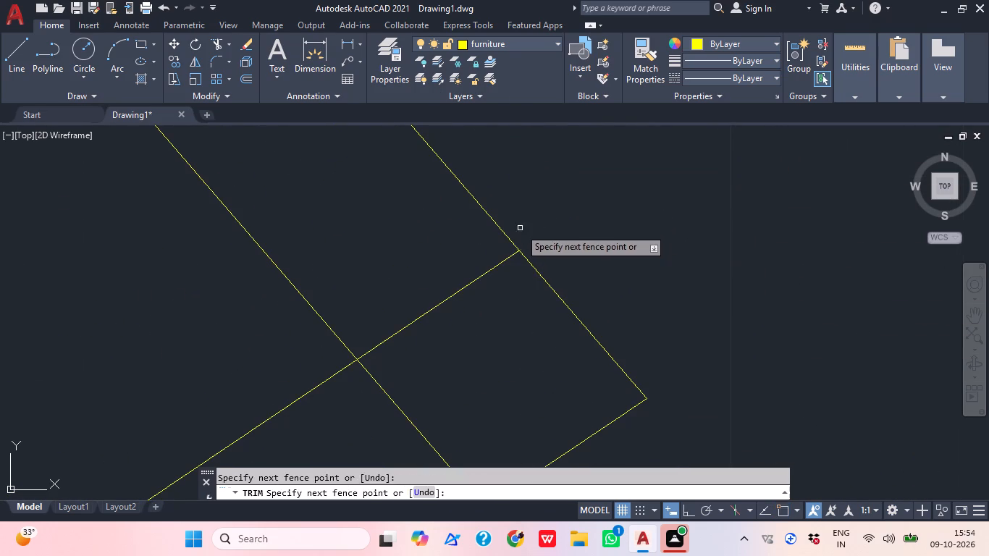
{"action": "left_click", "coordinate": [520, 228]}
{"action": "left_click_drag", "start_coordinate": [489, 286], "coordinate": [481, 285]}
{"action": "left_click", "coordinate": [404, 235]}
{"action": "middle_click_drag", "start_coordinate": [468, 232], "coordinate": [613, 118]}
{"action": "left_click", "coordinate": [546, 354]}
{"action": "left_click", "coordinate": [597, 318]}
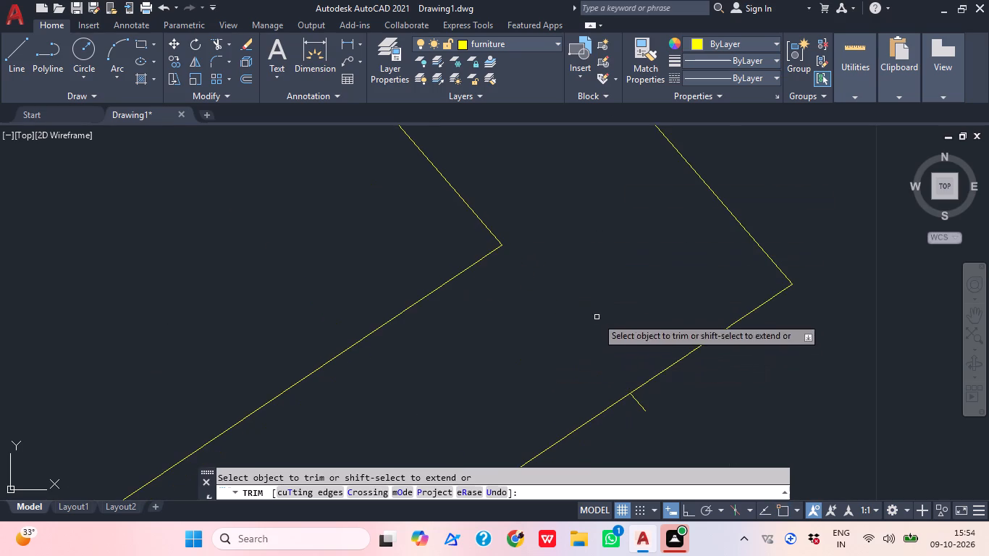
{"action": "left_click", "coordinate": [642, 397]}
{"action": "left_click", "coordinate": [623, 418]}
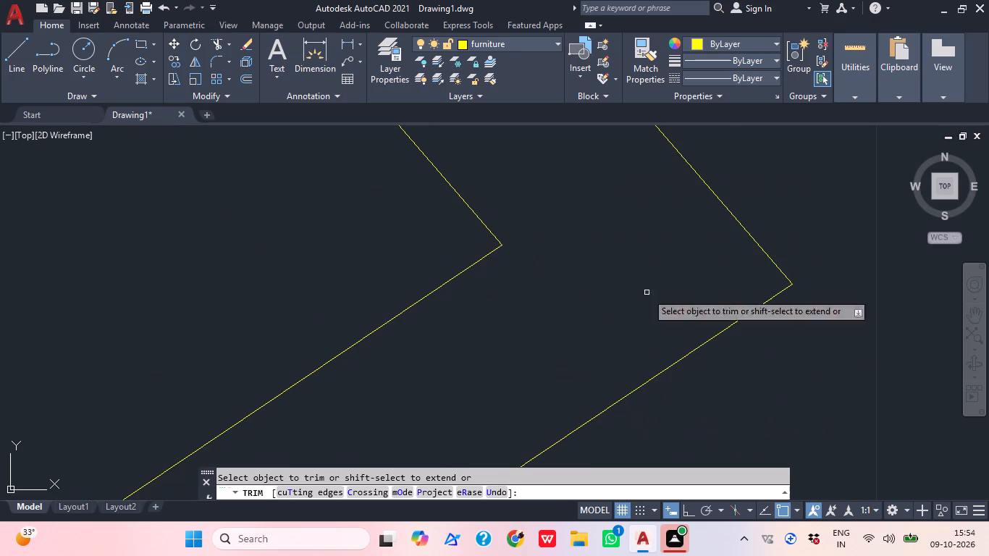
{"action": "key", "text": "Escape"}
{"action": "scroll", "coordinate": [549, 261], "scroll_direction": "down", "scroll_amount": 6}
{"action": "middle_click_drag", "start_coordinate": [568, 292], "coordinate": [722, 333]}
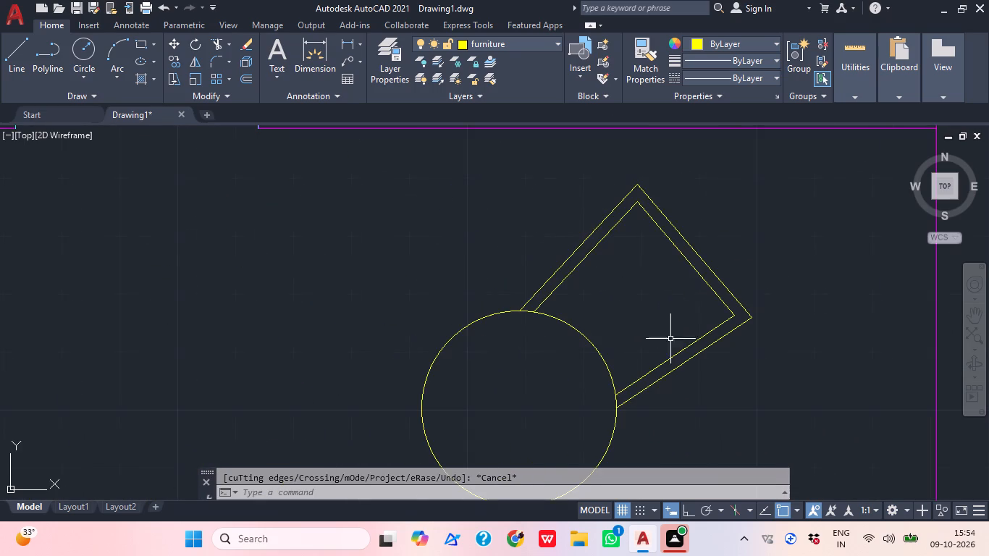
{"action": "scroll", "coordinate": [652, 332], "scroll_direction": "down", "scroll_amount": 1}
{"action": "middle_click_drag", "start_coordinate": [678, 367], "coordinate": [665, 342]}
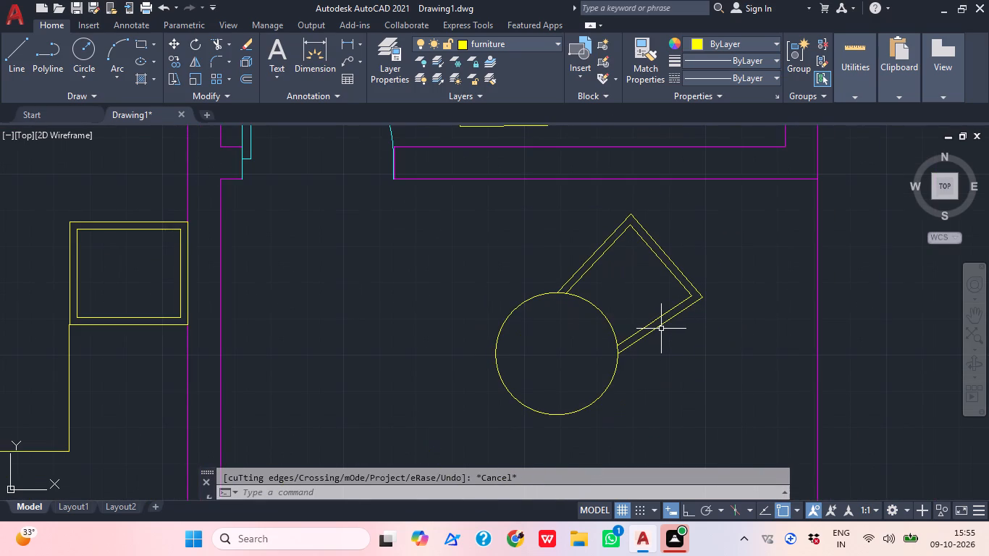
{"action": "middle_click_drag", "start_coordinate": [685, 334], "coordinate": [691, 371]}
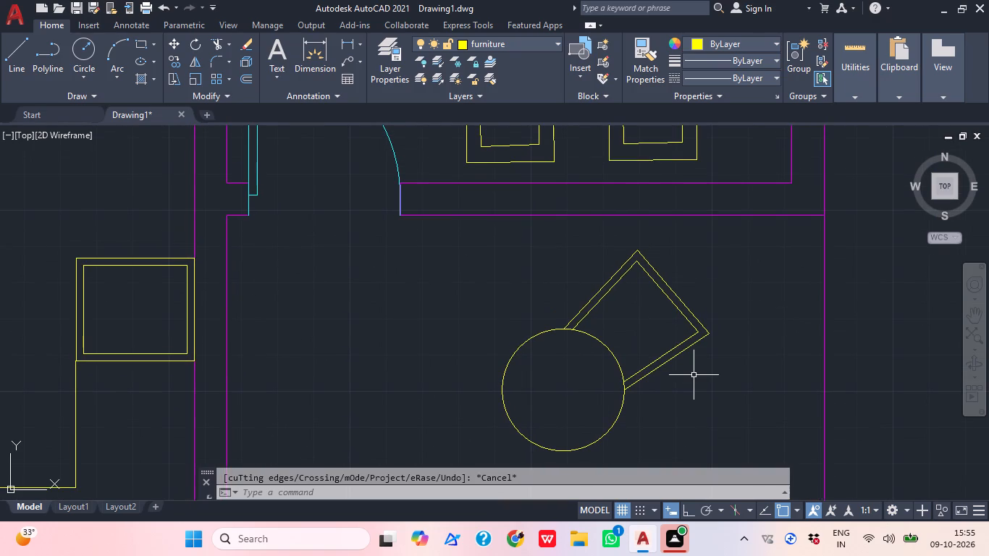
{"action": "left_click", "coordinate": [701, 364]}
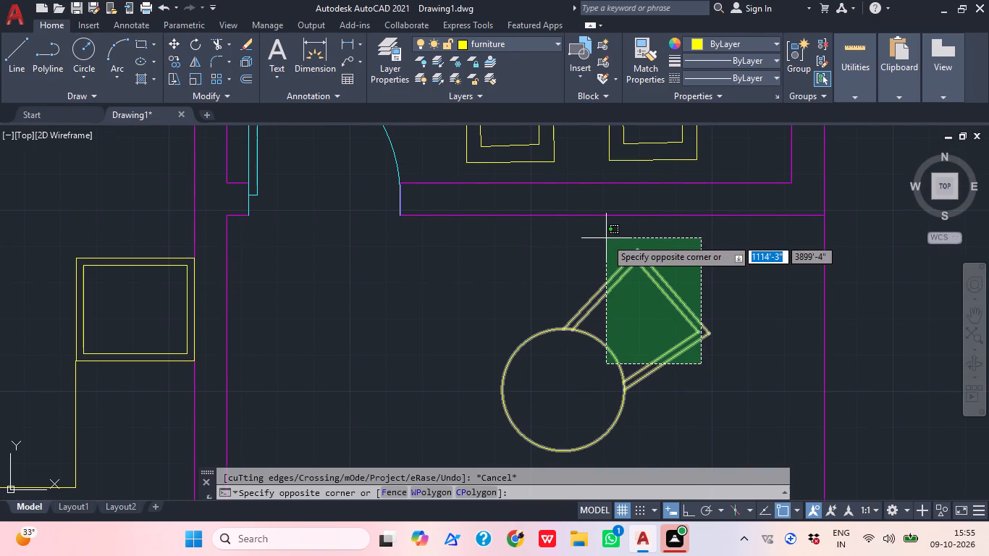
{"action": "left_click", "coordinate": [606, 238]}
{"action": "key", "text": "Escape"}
Create a polar array of the six chair lines about the centre of the round table.
{"action": "left_click_drag", "start_coordinate": [757, 379], "coordinate": [760, 372]}
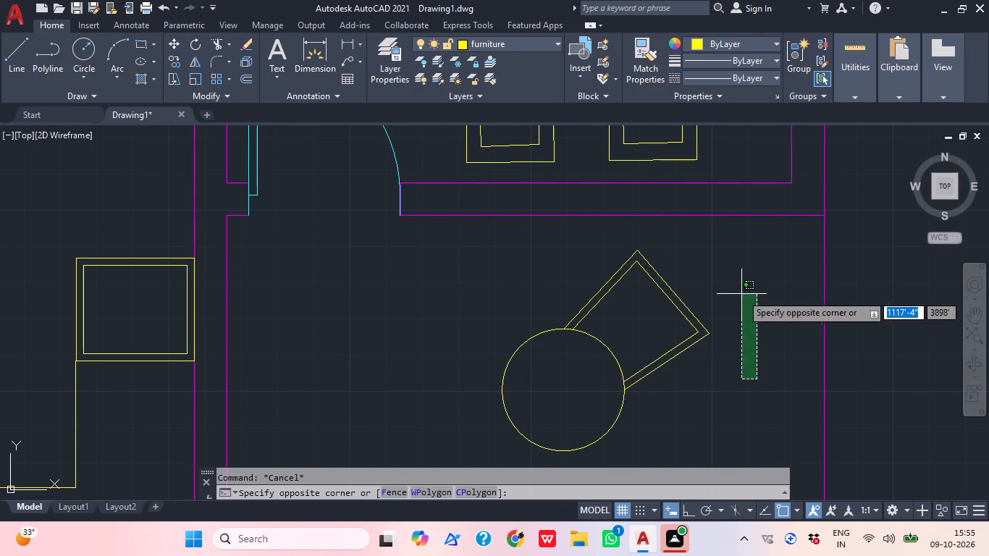
{"action": "left_click", "coordinate": [643, 264]}
{"action": "left_click", "coordinate": [625, 295]}
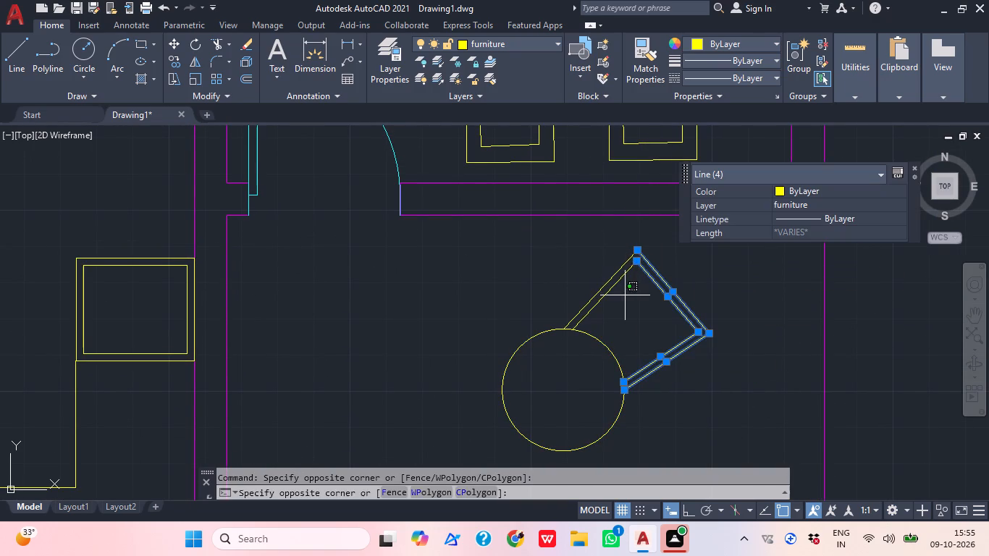
{"action": "left_click", "coordinate": [602, 283]}
{"action": "scroll", "coordinate": [620, 388], "scroll_direction": "down", "scroll_amount": 1}
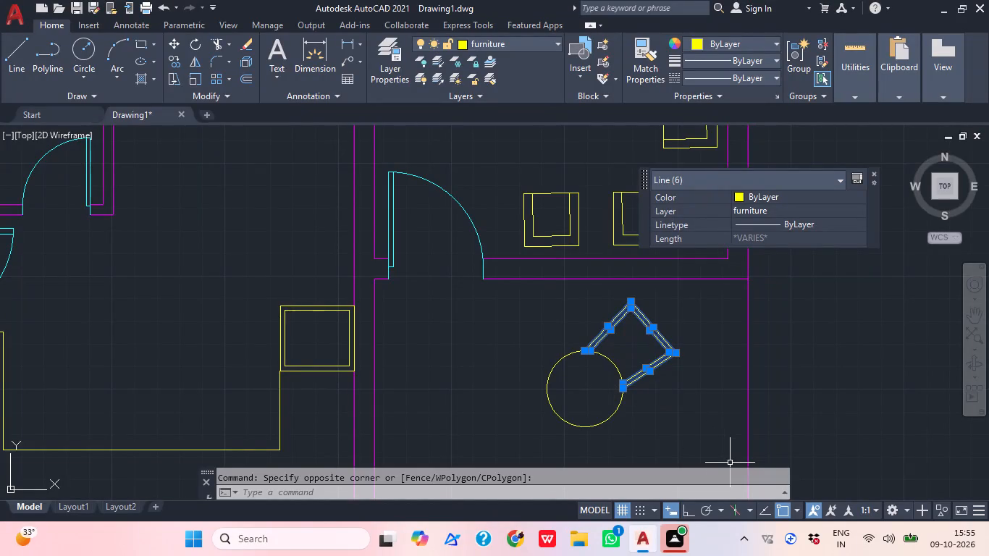
{"action": "type", "text": "ar"}
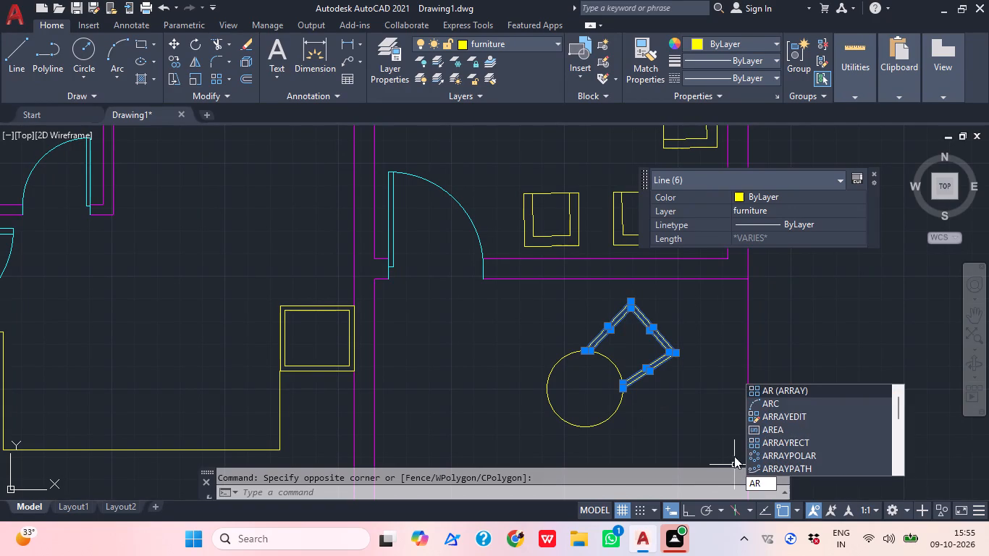
{"action": "left_click", "coordinate": [775, 387]}
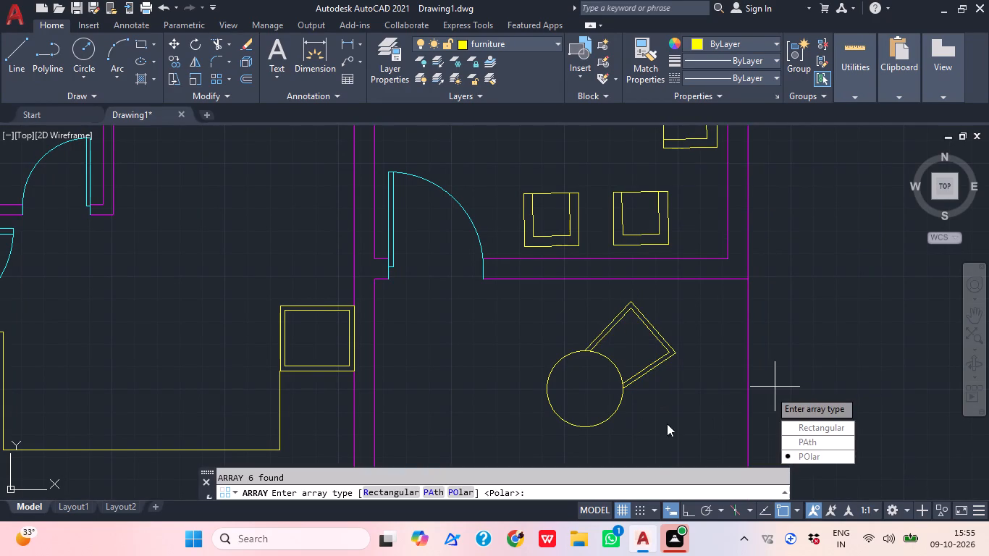
{"action": "left_click_drag", "start_coordinate": [817, 453], "coordinate": [765, 391]}
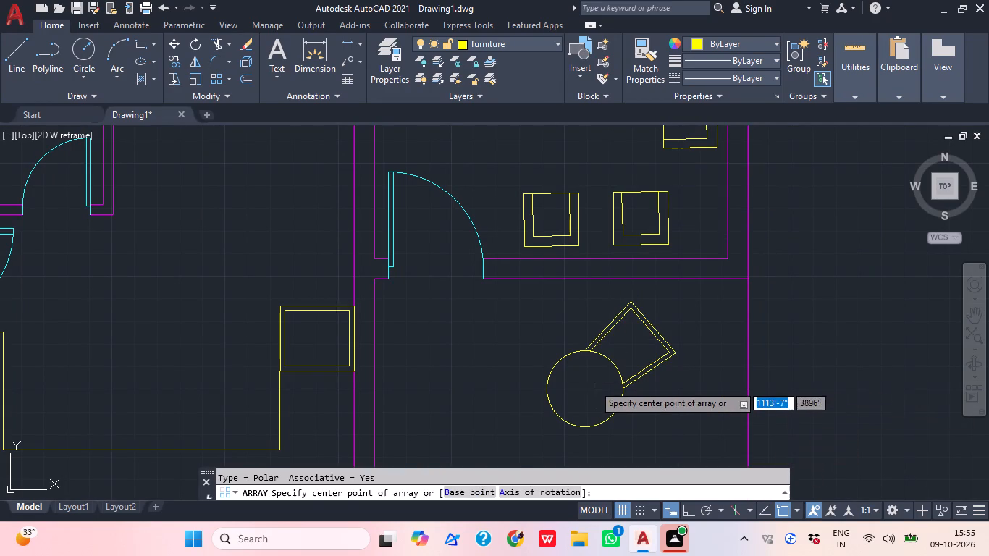
{"action": "scroll", "coordinate": [637, 394], "scroll_direction": "down", "scroll_amount": 1}
{"action": "scroll", "coordinate": [637, 394], "scroll_direction": "up", "scroll_amount": 1}
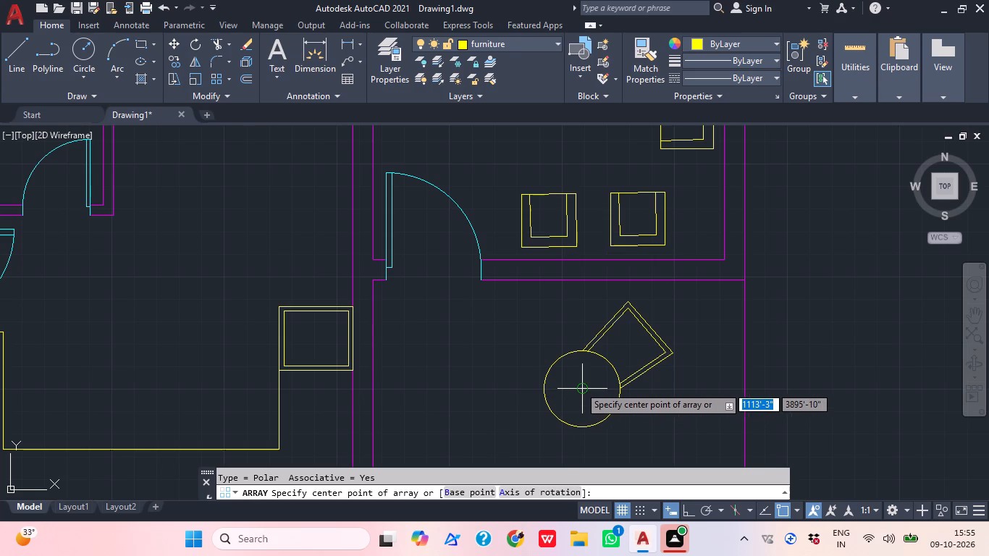
{"action": "left_click", "coordinate": [579, 384]}
Set the chair array to 4 items and finish the array.
{"action": "left_click", "coordinate": [170, 39]}
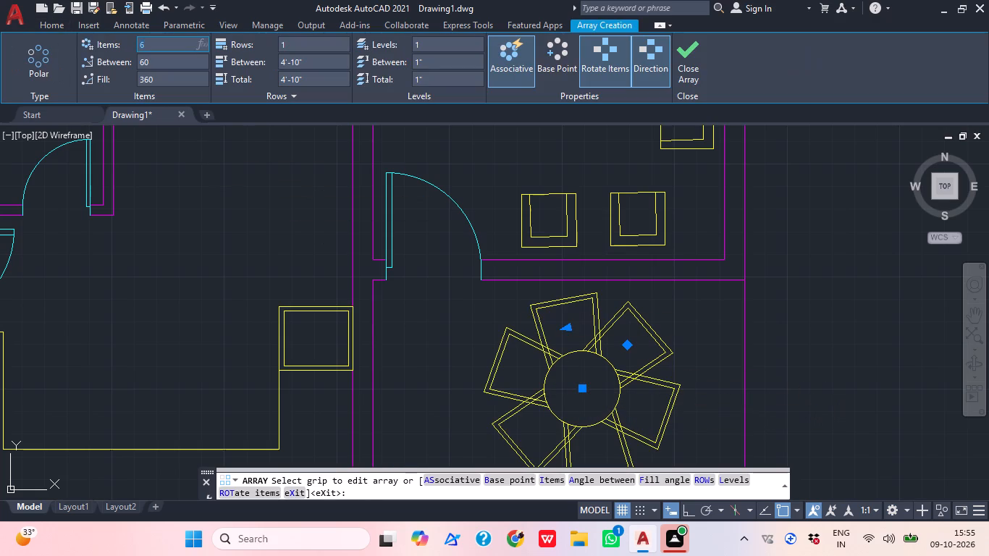
{"action": "key", "text": "4"}
{"action": "left_click", "coordinate": [693, 308]}
{"action": "middle_click_drag", "start_coordinate": [687, 332], "coordinate": [683, 327]}
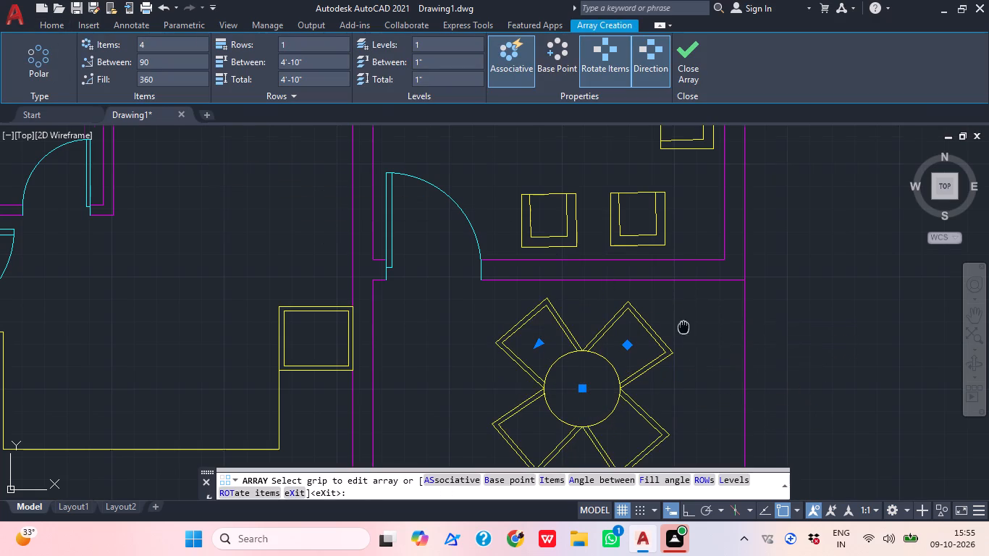
{"action": "middle_click_drag", "start_coordinate": [683, 327], "coordinate": [666, 300]}
{"action": "left_click", "coordinate": [682, 67]}
Examine the whole floor plan, including the small room below the staircase, for spaces that still need furniture or fixtures.
{"action": "scroll", "coordinate": [587, 295], "scroll_direction": "down", "scroll_amount": 2}
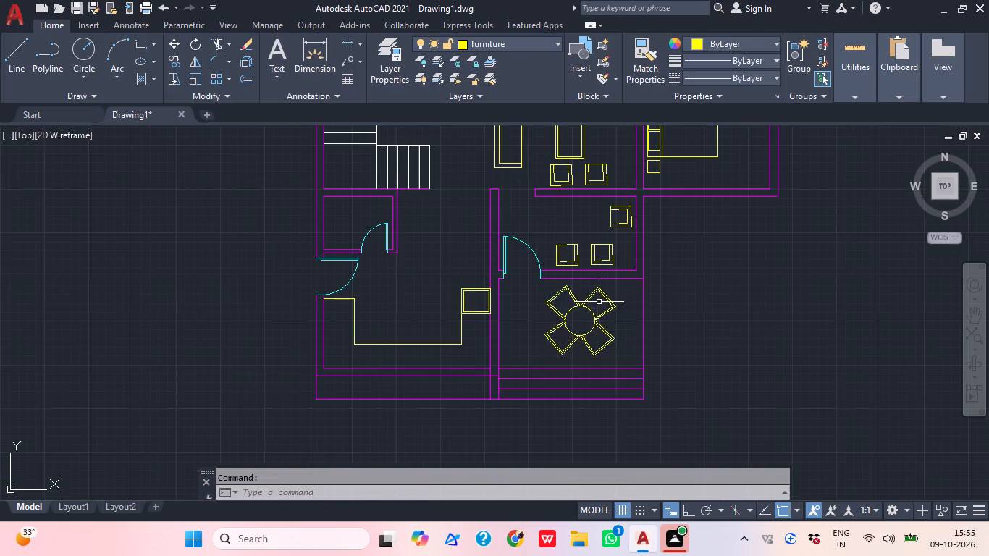
{"action": "middle_click_drag", "start_coordinate": [634, 335], "coordinate": [646, 361]}
{"action": "key", "text": "Escape"}
{"action": "scroll", "coordinate": [617, 345], "scroll_direction": "down", "scroll_amount": 1}
{"action": "middle_click_drag", "start_coordinate": [623, 382], "coordinate": [618, 415]}
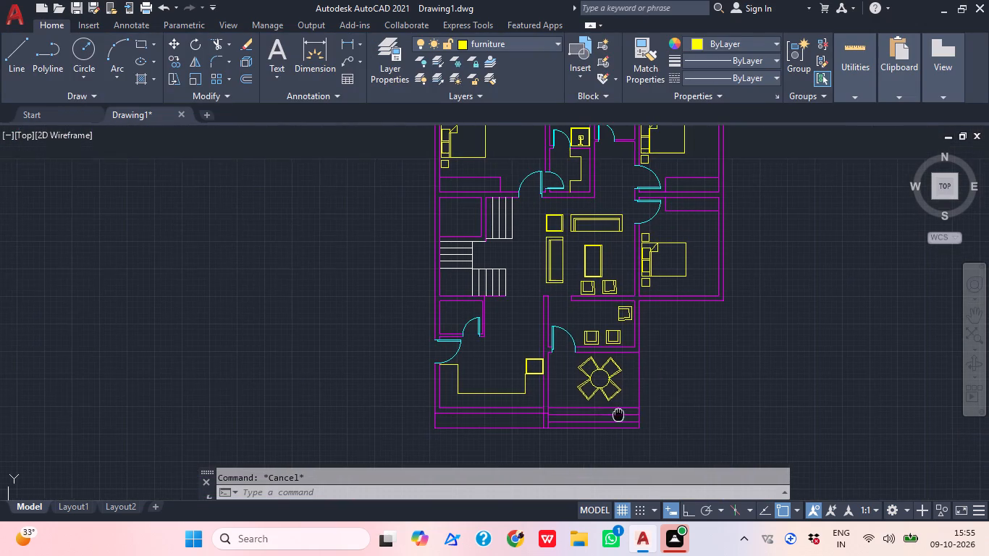
{"action": "middle_click_drag", "start_coordinate": [618, 415], "coordinate": [621, 415]}
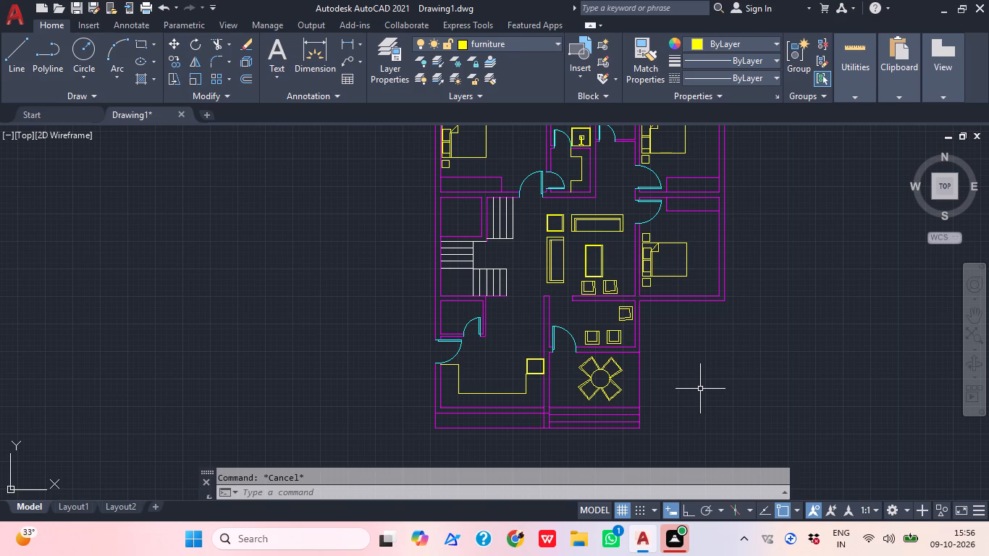
{"action": "scroll", "coordinate": [807, 420], "scroll_direction": "down", "scroll_amount": 1}
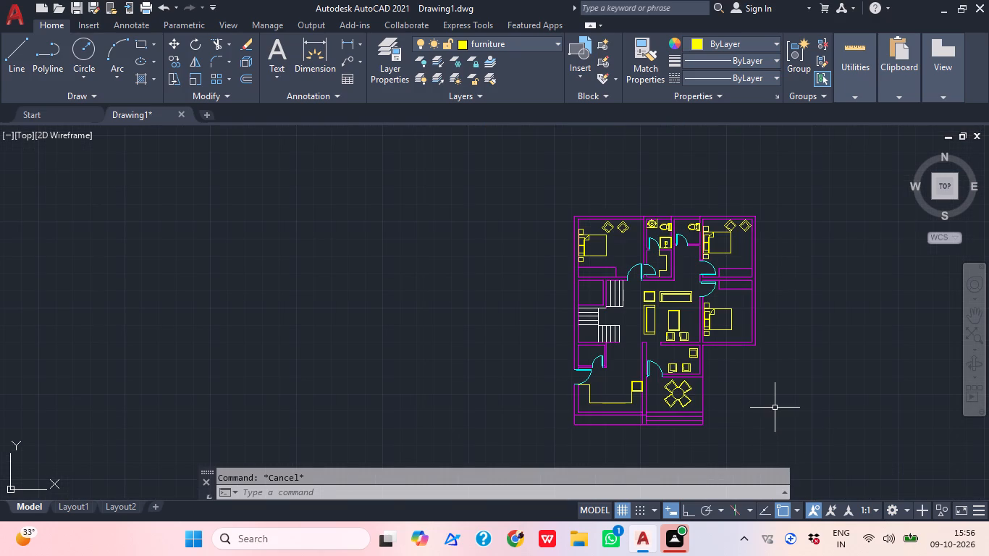
{"action": "middle_click", "coordinate": [775, 405]}
{"action": "middle_click_drag", "start_coordinate": [794, 382], "coordinate": [660, 350]}
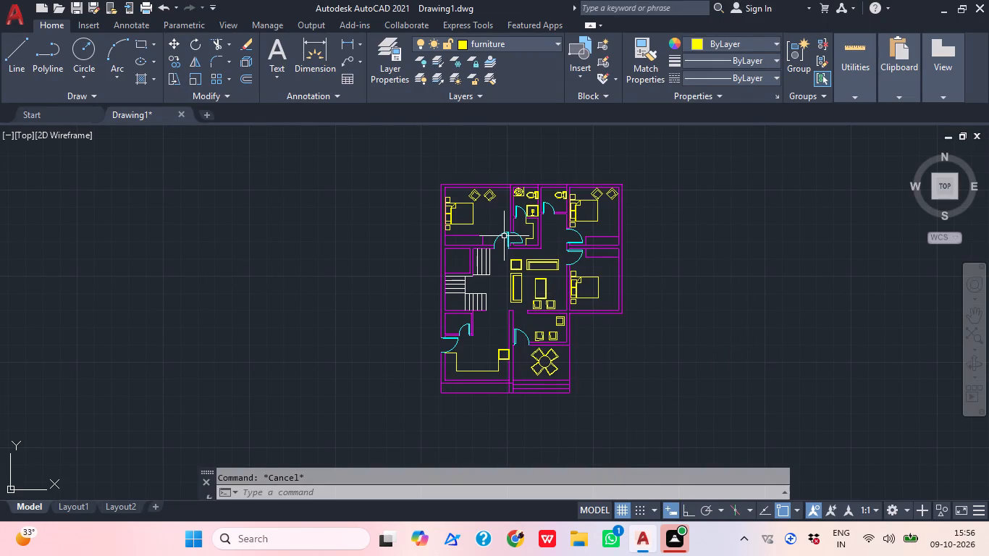
{"action": "scroll", "coordinate": [456, 319], "scroll_direction": "up", "scroll_amount": 1}
{"action": "middle_click_drag", "start_coordinate": [455, 366], "coordinate": [479, 290]}
{"action": "scroll", "coordinate": [489, 255], "scroll_direction": "up", "scroll_amount": 3}
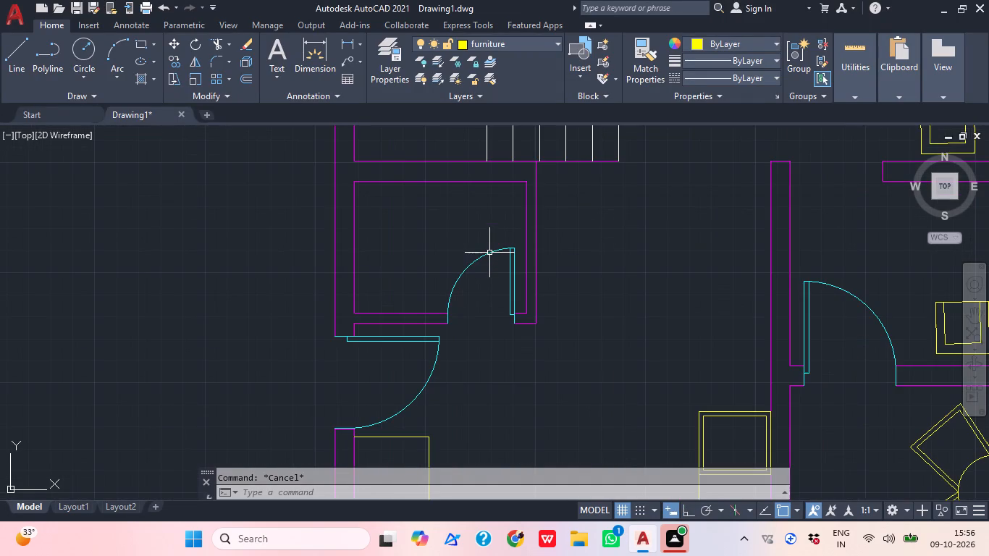
{"action": "middle_click_drag", "start_coordinate": [571, 279], "coordinate": [551, 433]}
{"action": "scroll", "coordinate": [634, 332], "scroll_direction": "down", "scroll_amount": 1}
{"action": "scroll", "coordinate": [635, 332], "scroll_direction": "up", "scroll_amount": 1}
{"action": "middle_click_drag", "start_coordinate": [628, 337], "coordinate": [419, 364]}
{"action": "scroll", "coordinate": [725, 263], "scroll_direction": "down", "scroll_amount": 3}
{"action": "middle_click_drag", "start_coordinate": [678, 268], "coordinate": [581, 334]}
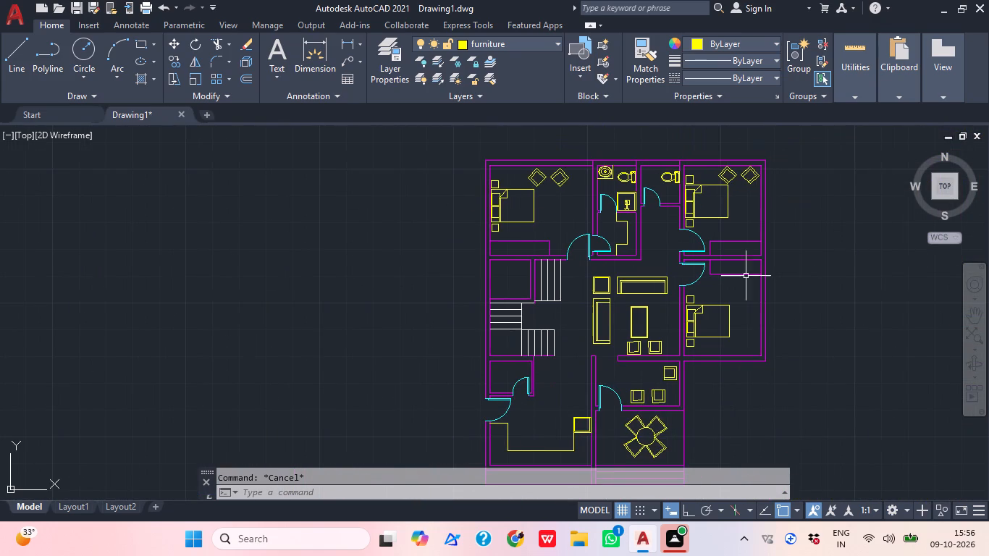
Copy the washbasin with its counter lines from the upper bathroom into the upper right corner of the small room below the staircase.
{"action": "scroll", "coordinate": [628, 154], "scroll_direction": "up", "scroll_amount": 2}
{"action": "scroll", "coordinate": [594, 214], "scroll_direction": "up", "scroll_amount": 3}
{"action": "left_click", "coordinate": [609, 258]}
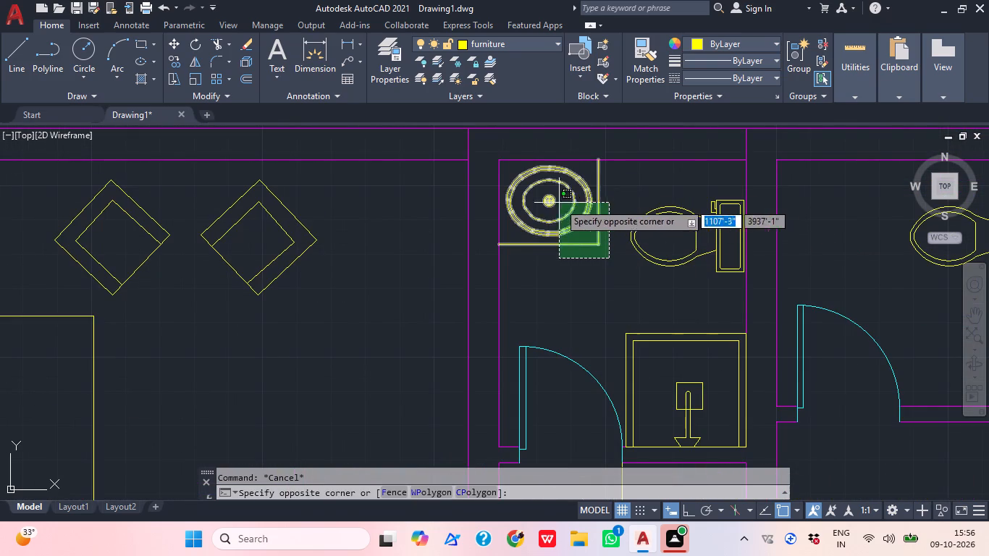
{"action": "left_click", "coordinate": [531, 174]}
{"action": "type", "text": "co"}
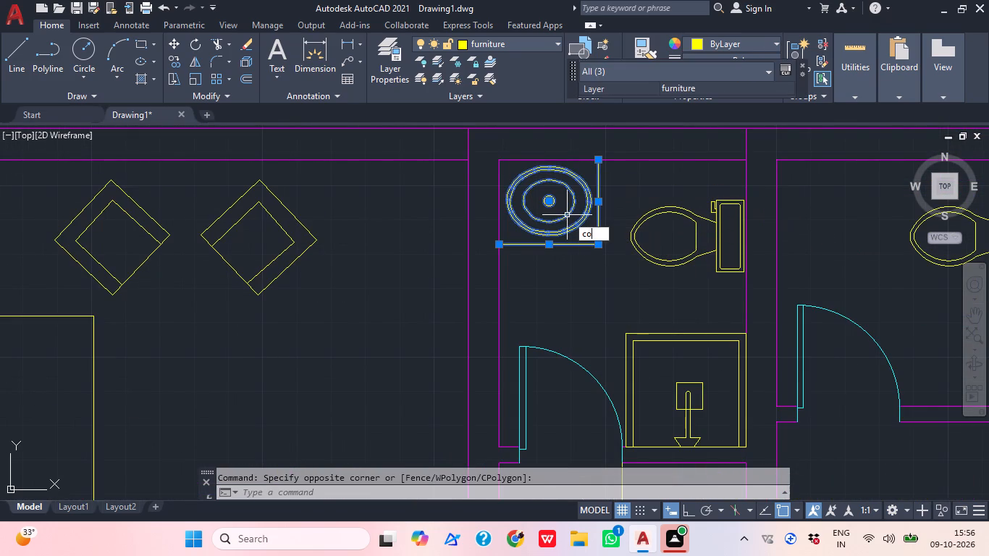
{"action": "key", "text": "space"}
{"action": "left_click", "coordinate": [493, 164]}
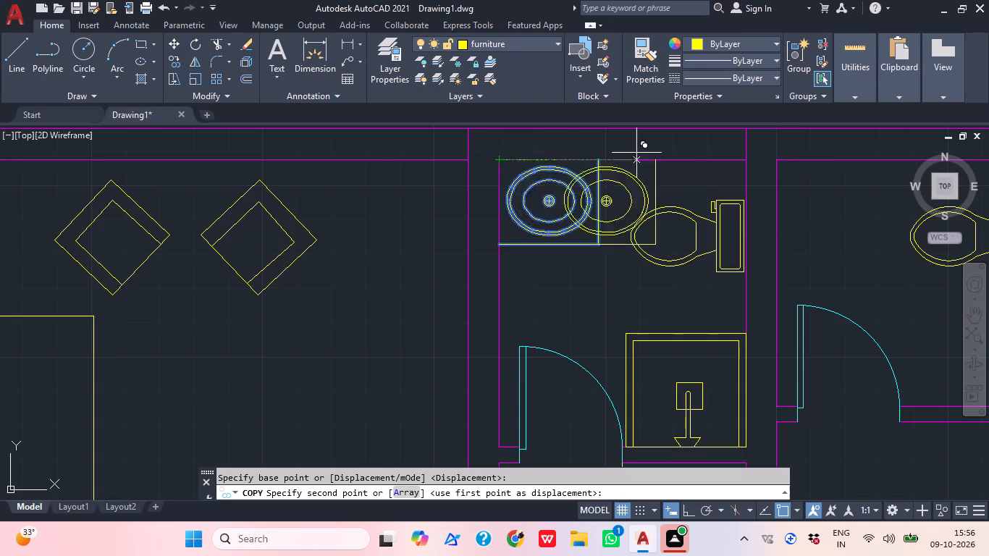
{"action": "scroll", "coordinate": [806, 159], "scroll_direction": "down", "scroll_amount": 1}
{"action": "scroll", "coordinate": [806, 161], "scroll_direction": "up", "scroll_amount": 1}
{"action": "scroll", "coordinate": [806, 163], "scroll_direction": "down", "scroll_amount": 1}
{"action": "middle_click_drag", "start_coordinate": [584, 335], "coordinate": [988, 35]}
{"action": "middle_click_drag", "start_coordinate": [692, 276], "coordinate": [494, 163]}
{"action": "scroll", "coordinate": [494, 159], "scroll_direction": "down", "scroll_amount": 1}
{"action": "middle_click_drag", "start_coordinate": [524, 208], "coordinate": [529, 214]}
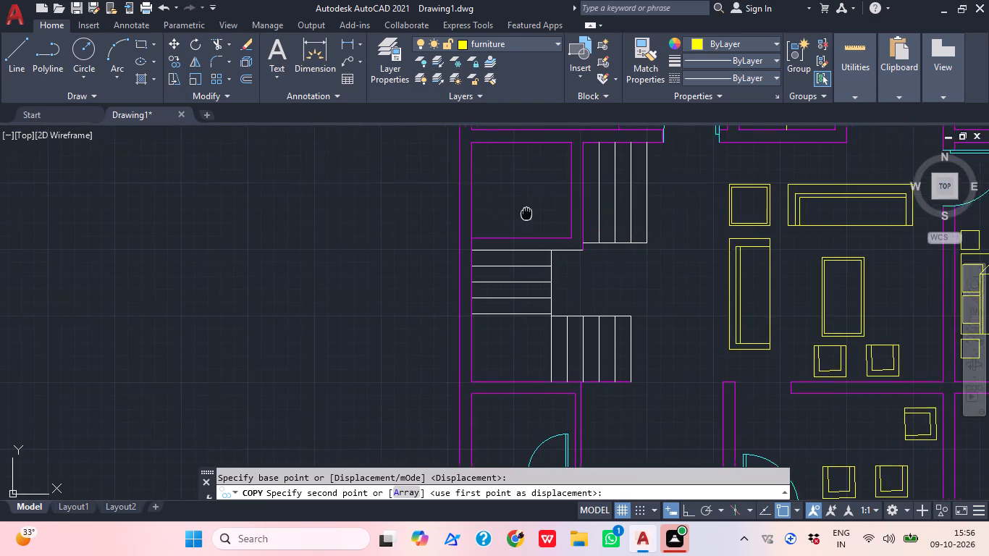
{"action": "middle_click_drag", "start_coordinate": [529, 214], "coordinate": [615, 147]}
{"action": "middle_click_drag", "start_coordinate": [588, 322], "coordinate": [574, 289]}
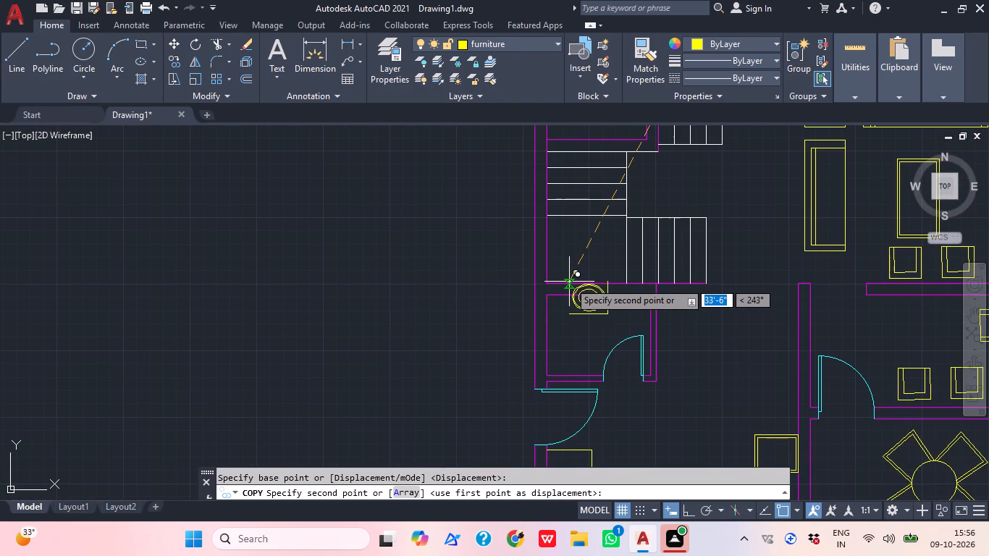
{"action": "scroll", "coordinate": [590, 278], "scroll_direction": "up", "scroll_amount": 3}
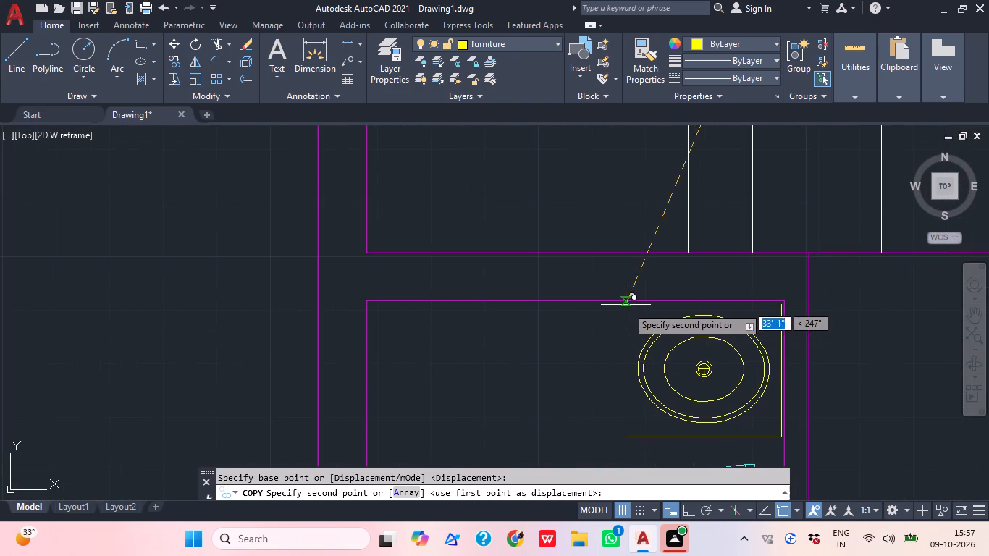
{"action": "middle_click_drag", "start_coordinate": [647, 326], "coordinate": [576, 300]}
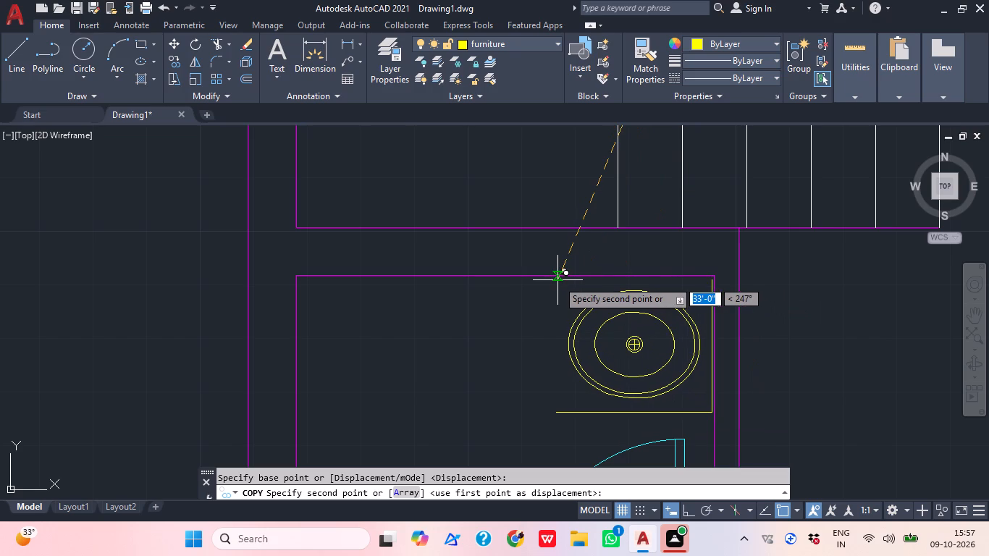
{"action": "left_click", "coordinate": [557, 276]}
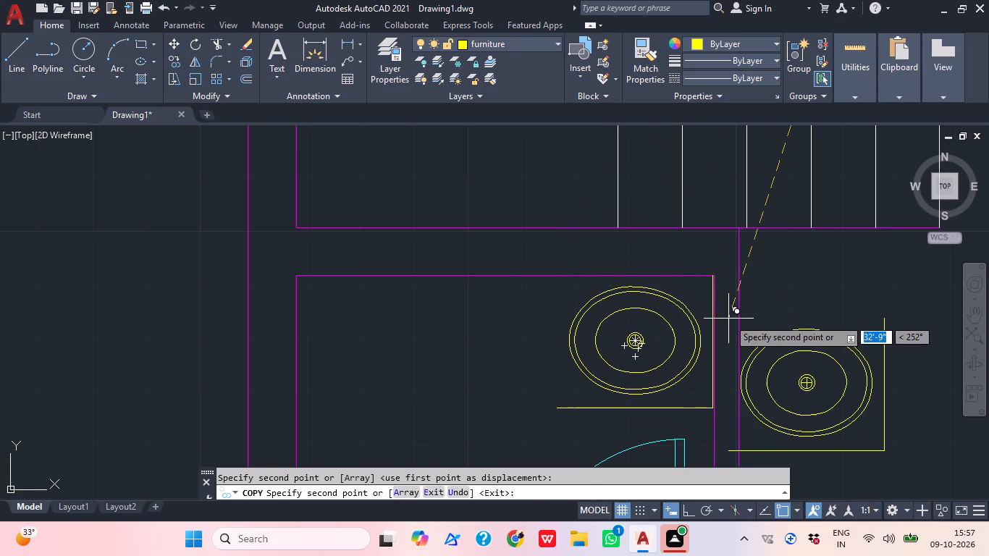
{"action": "key", "text": "Escape"}
Erase the horizontal and vertical counter edge lines around the copied washbasin in the small room.
{"action": "left_click", "coordinate": [678, 416]}
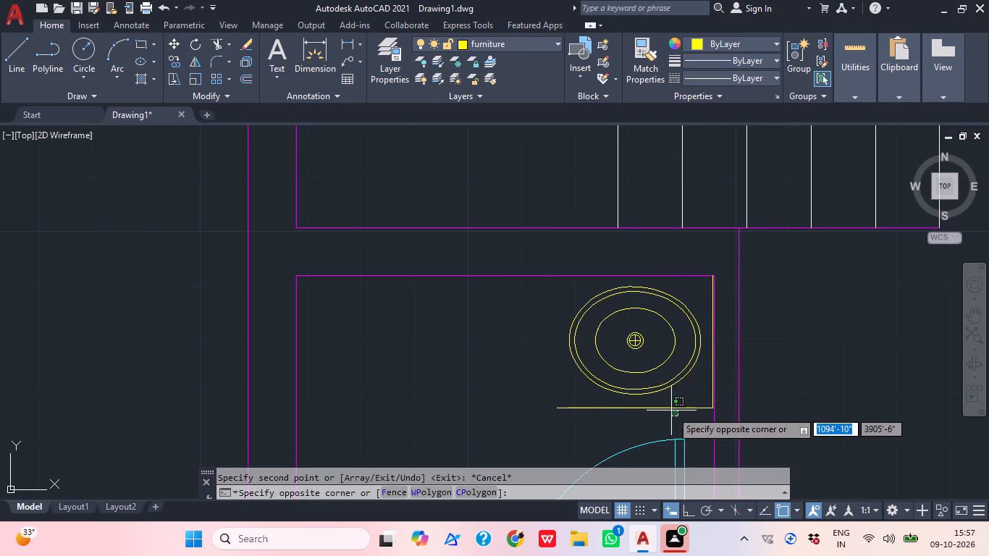
{"action": "left_click", "coordinate": [671, 410]}
{"action": "left_click", "coordinate": [666, 409]}
{"action": "key", "text": "Delete"}
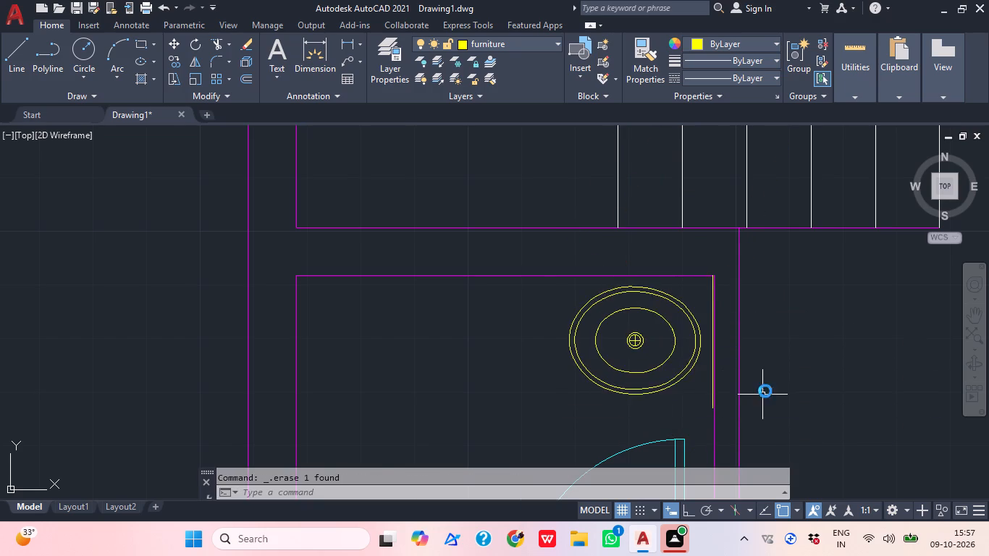
{"action": "scroll", "coordinate": [778, 353], "scroll_direction": "up", "scroll_amount": 3}
{"action": "middle_click_drag", "start_coordinate": [539, 436], "coordinate": [563, 292]}
{"action": "scroll", "coordinate": [511, 331], "scroll_direction": "up", "scroll_amount": 8}
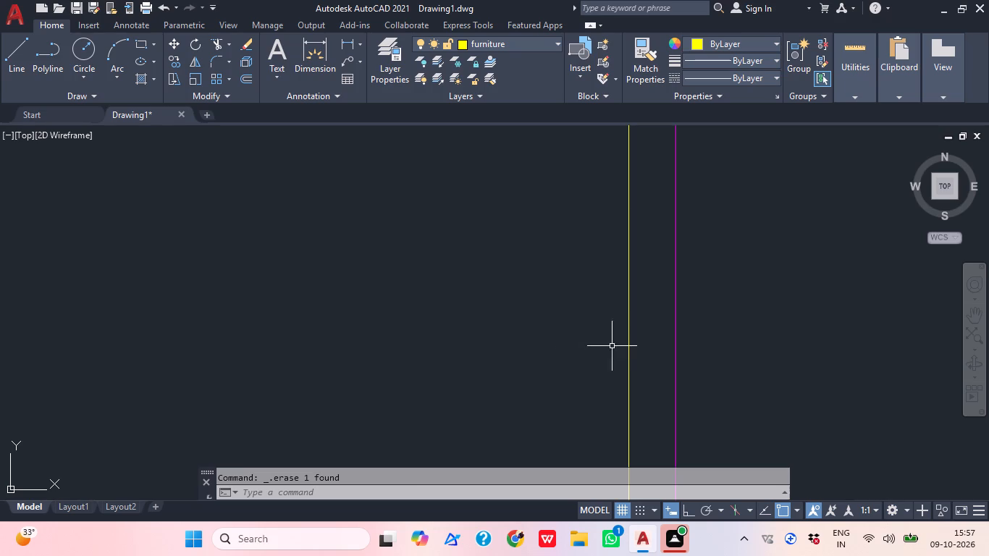
{"action": "left_click", "coordinate": [641, 335]}
{"action": "left_click", "coordinate": [594, 337]}
{"action": "key", "text": "Delete"}
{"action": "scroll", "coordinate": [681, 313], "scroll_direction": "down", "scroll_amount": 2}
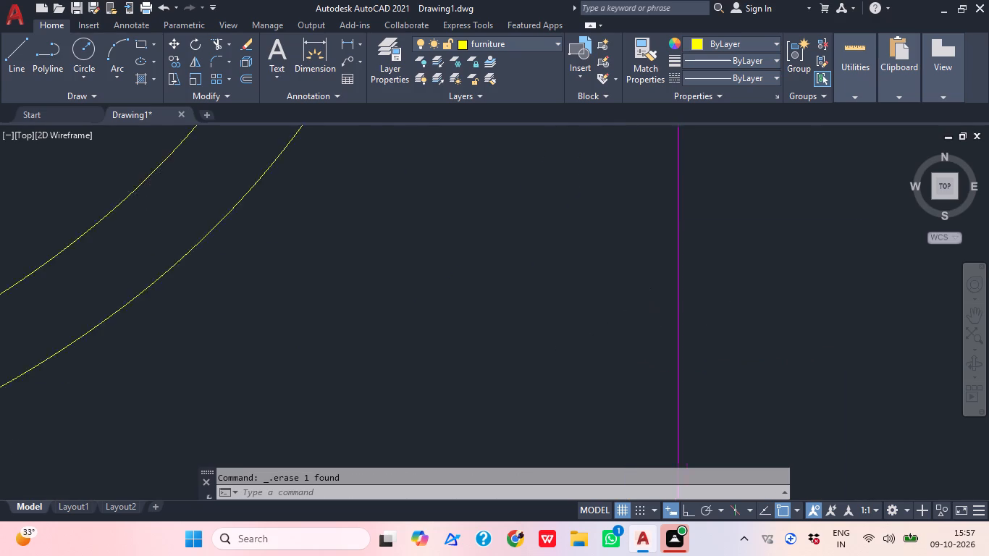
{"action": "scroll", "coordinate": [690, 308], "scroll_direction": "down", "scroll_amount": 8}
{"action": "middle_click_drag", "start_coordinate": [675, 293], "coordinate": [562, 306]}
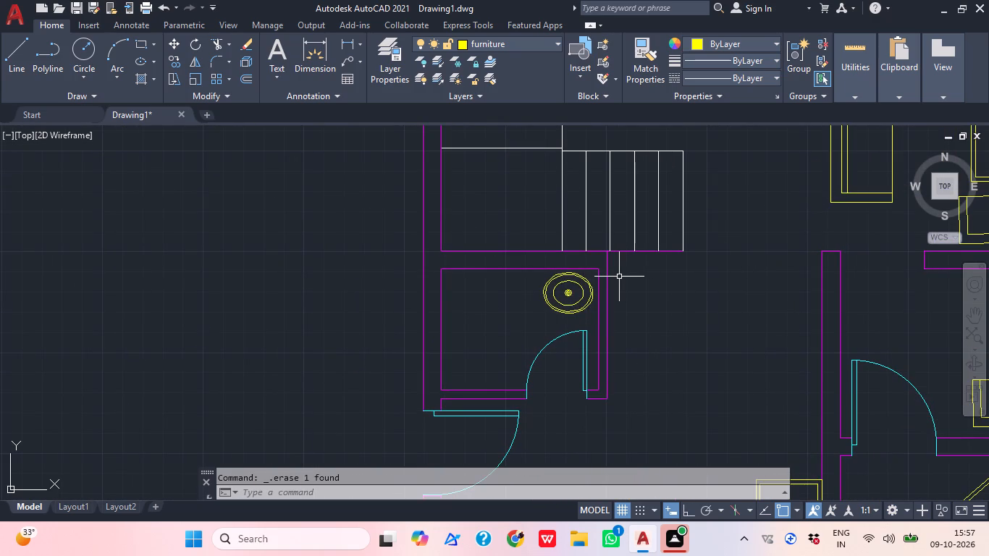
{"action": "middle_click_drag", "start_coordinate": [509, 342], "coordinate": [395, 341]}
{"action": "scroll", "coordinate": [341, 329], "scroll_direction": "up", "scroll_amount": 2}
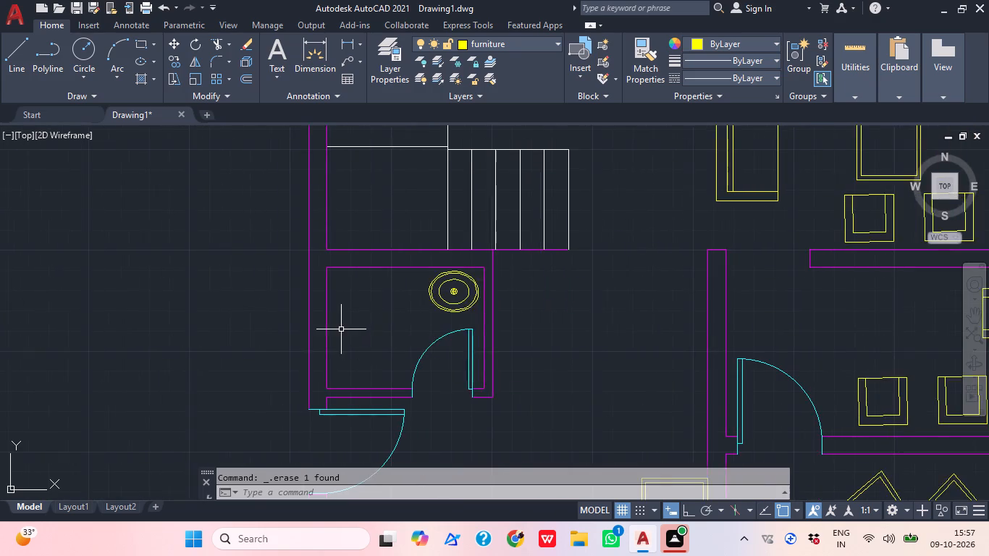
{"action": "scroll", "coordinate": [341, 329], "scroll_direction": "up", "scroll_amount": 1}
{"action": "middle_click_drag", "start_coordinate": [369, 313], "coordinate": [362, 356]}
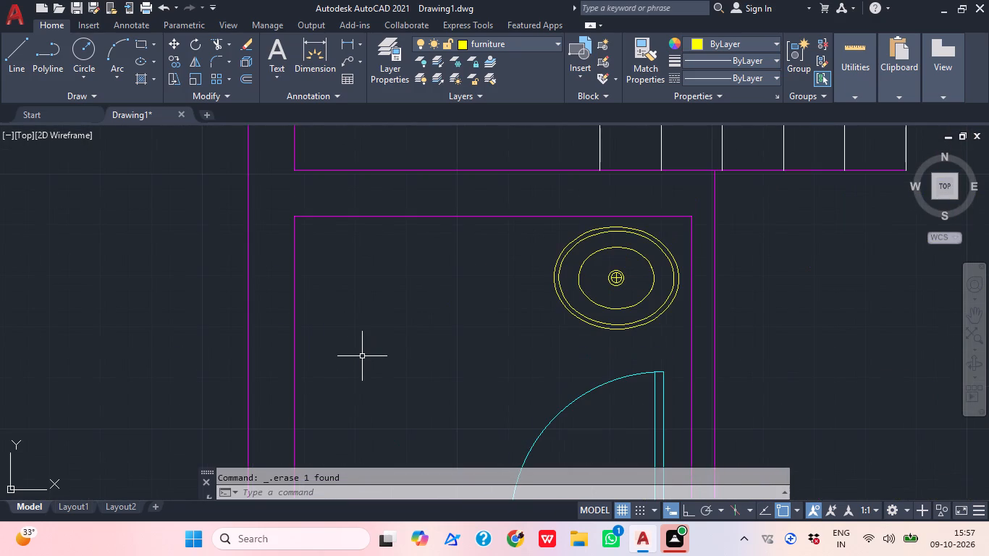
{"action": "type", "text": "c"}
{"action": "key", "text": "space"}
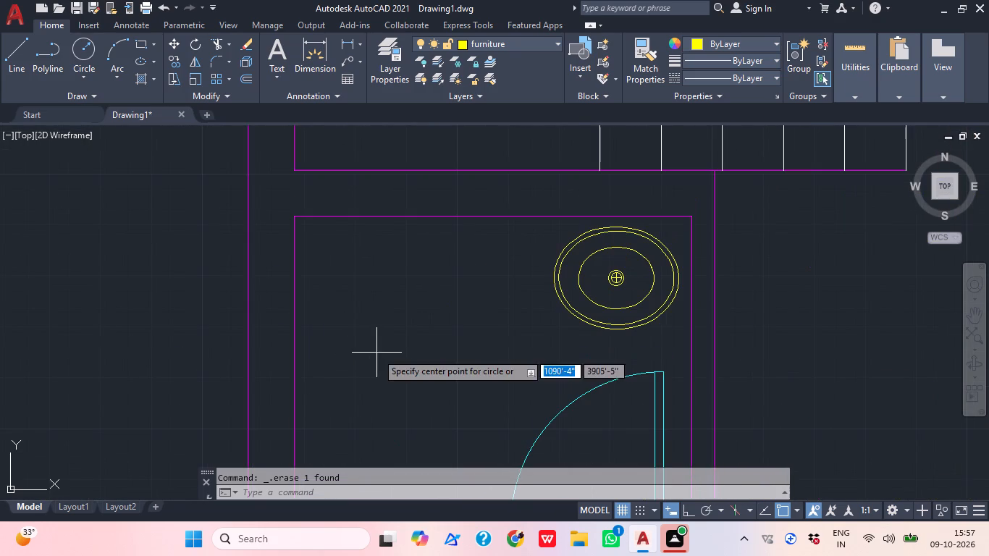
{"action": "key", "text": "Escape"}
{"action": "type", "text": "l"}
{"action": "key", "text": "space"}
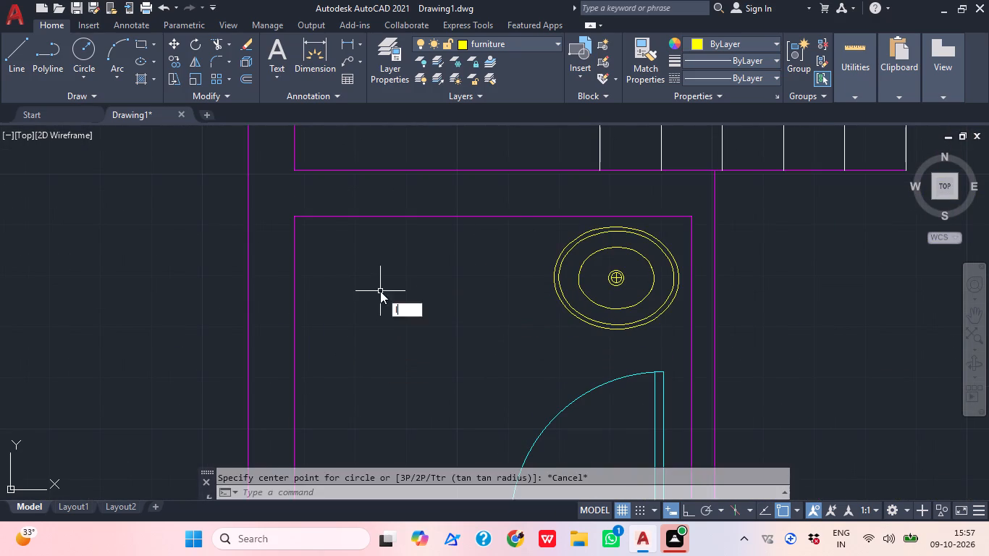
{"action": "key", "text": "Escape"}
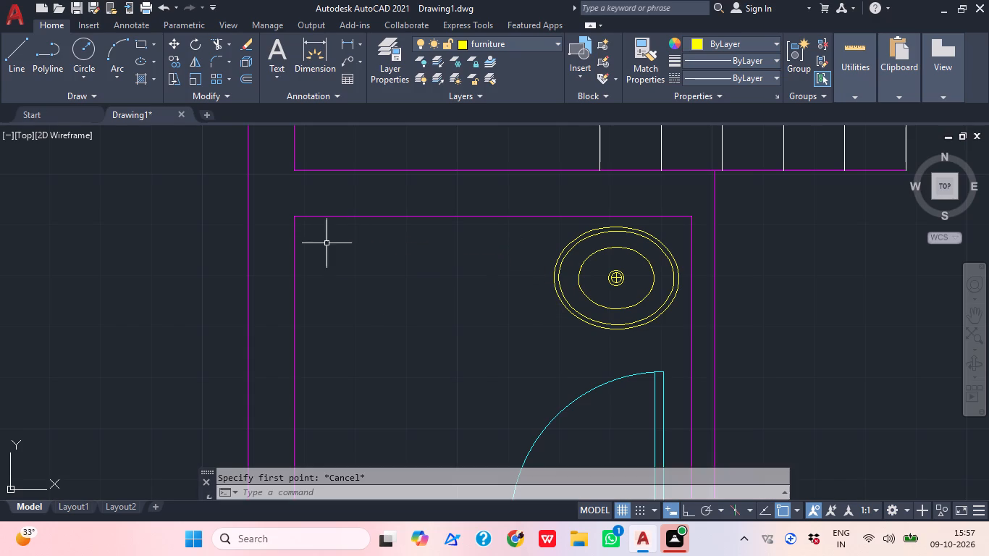
Draw a nearly square rectangle just inside the upper left corner of the small room, opposite the washbasin.
{"action": "type", "text": "rec"}
{"action": "key", "text": "space"}
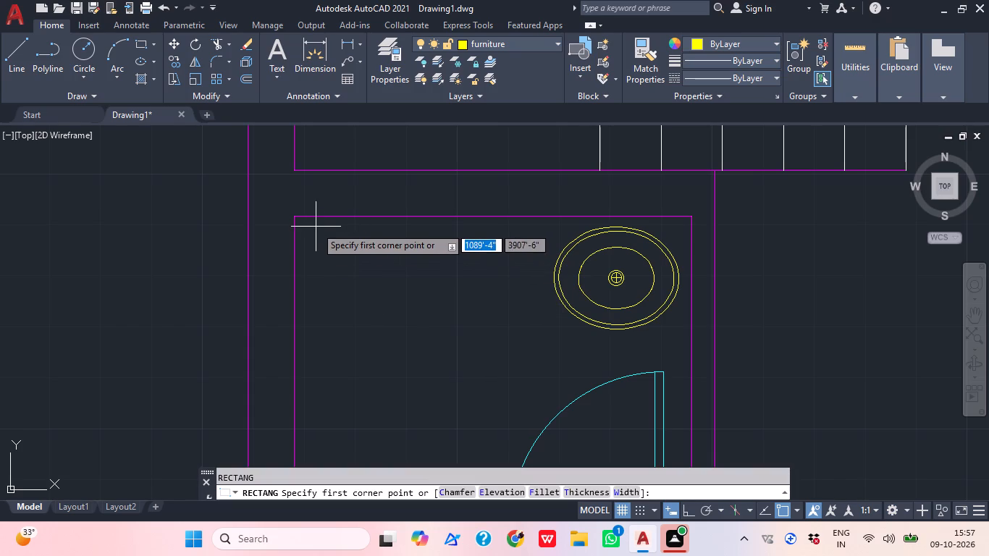
{"action": "scroll", "coordinate": [300, 222], "scroll_direction": "up", "scroll_amount": 3}
{"action": "left_click", "coordinate": [288, 225]}
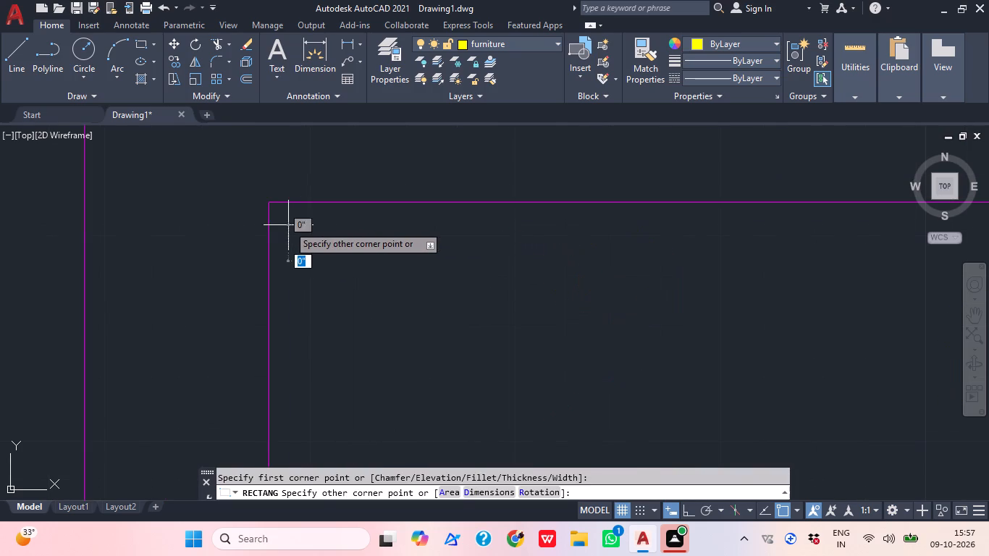
{"action": "scroll", "coordinate": [295, 224], "scroll_direction": "down", "scroll_amount": 3}
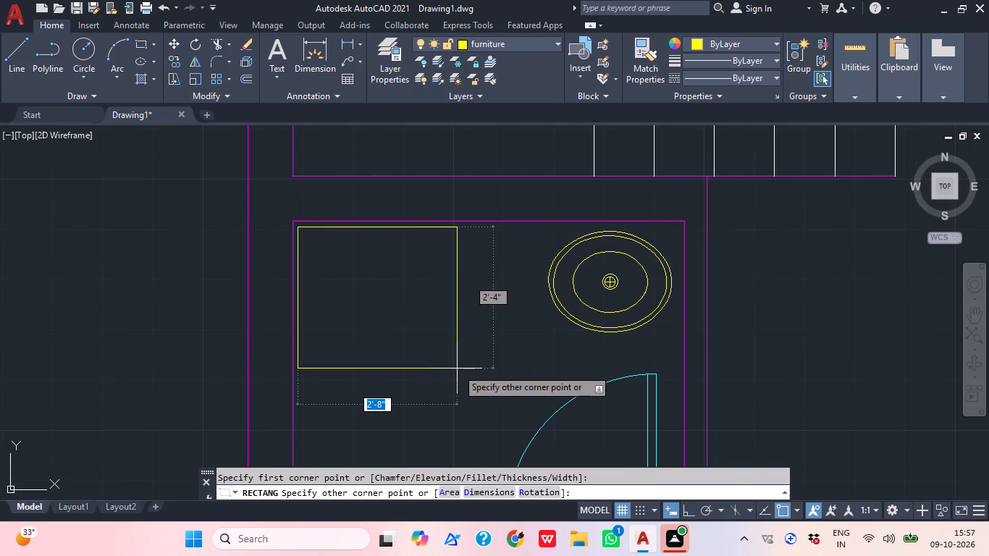
{"action": "left_click", "coordinate": [433, 375]}
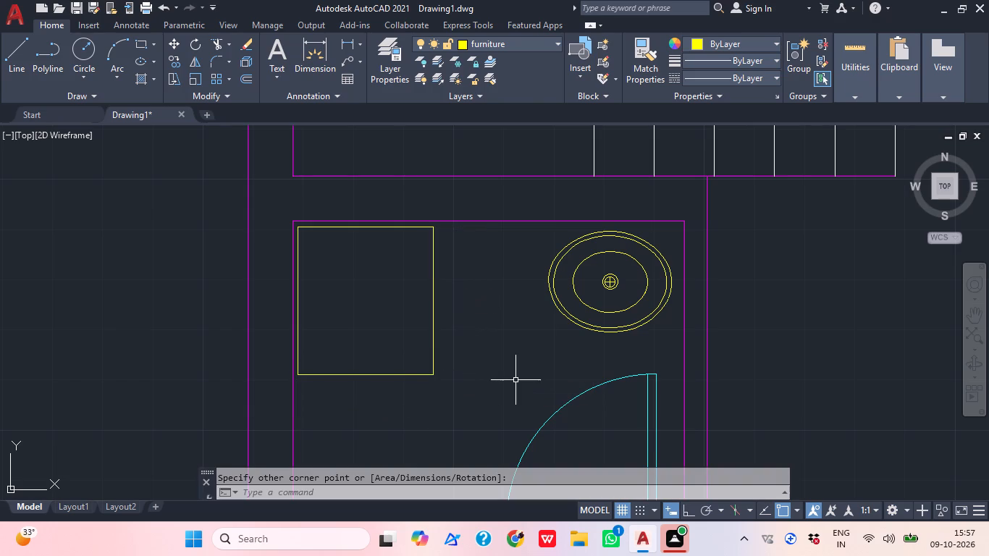
{"action": "key", "text": "t"}
{"action": "key", "text": "Escape"}
Explode the new rectangle in the small room into separate lines.
{"action": "left_click", "coordinate": [458, 368]}
{"action": "left_click", "coordinate": [409, 360]}
{"action": "key", "text": "x"}
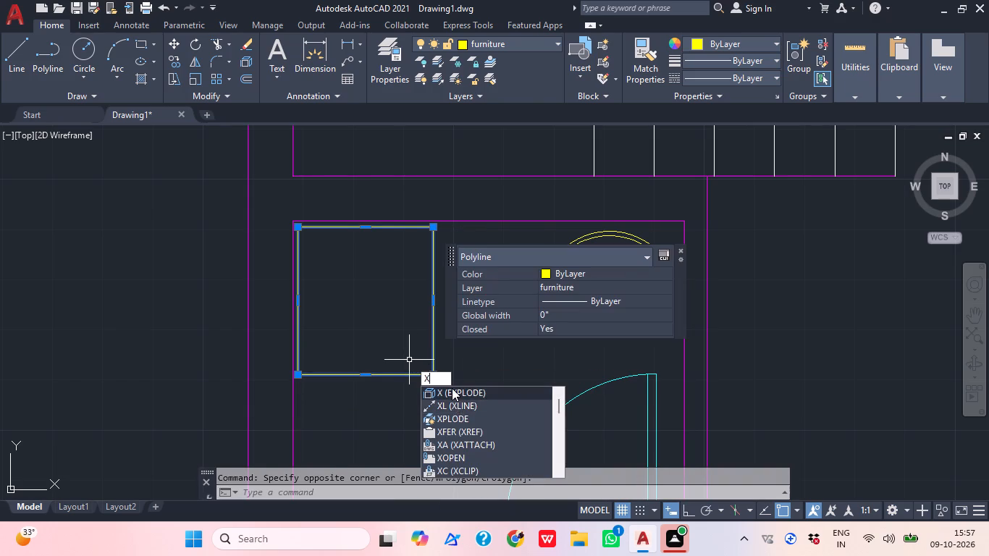
{"action": "left_click", "coordinate": [450, 388]}
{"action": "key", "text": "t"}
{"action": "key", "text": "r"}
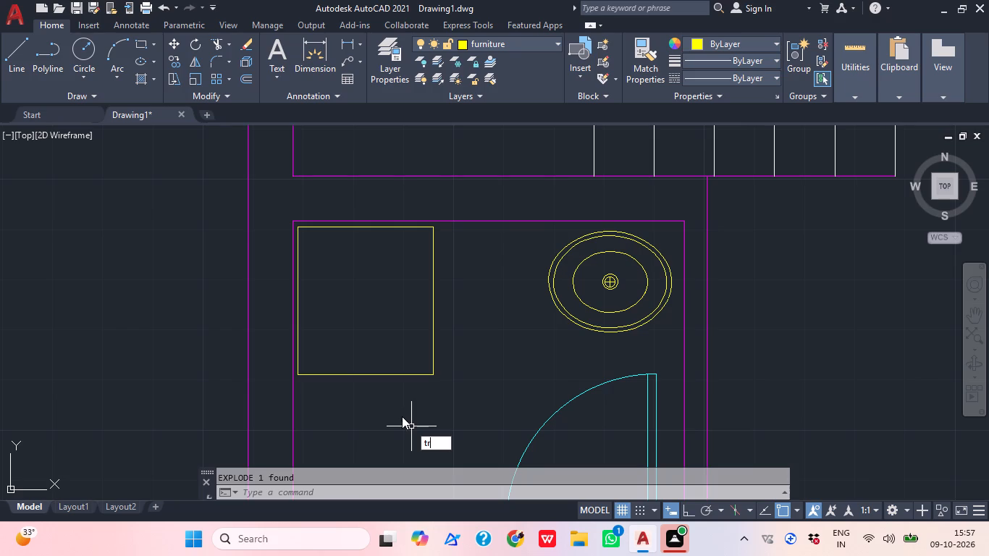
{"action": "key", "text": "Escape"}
Draw two short lines crossing the exploded rectangle's bottom edge, one near each end, to mark an opening.
{"action": "key", "text": "l"}
{"action": "key", "text": "space"}
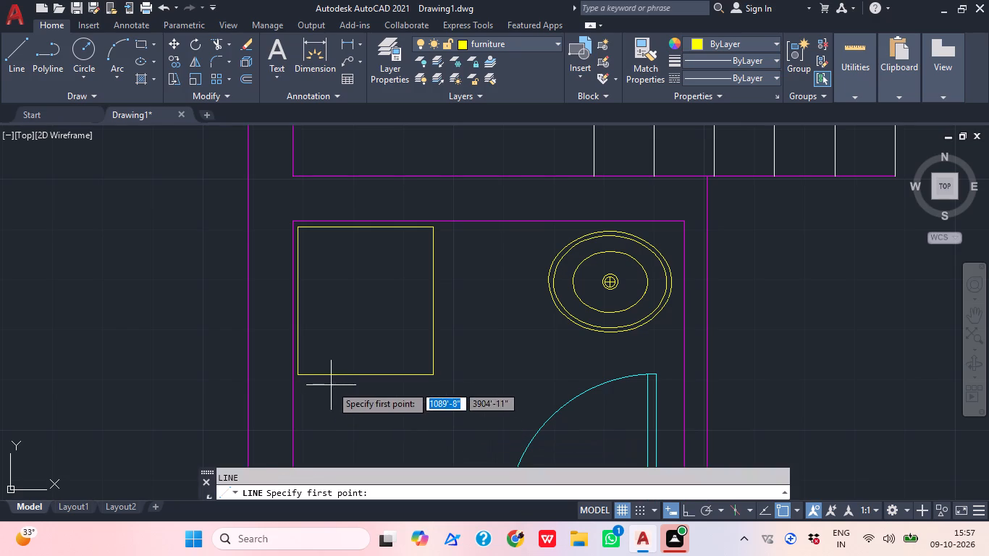
{"action": "left_click", "coordinate": [329, 385]}
{"action": "left_click", "coordinate": [329, 367]}
{"action": "key", "text": "Escape"}
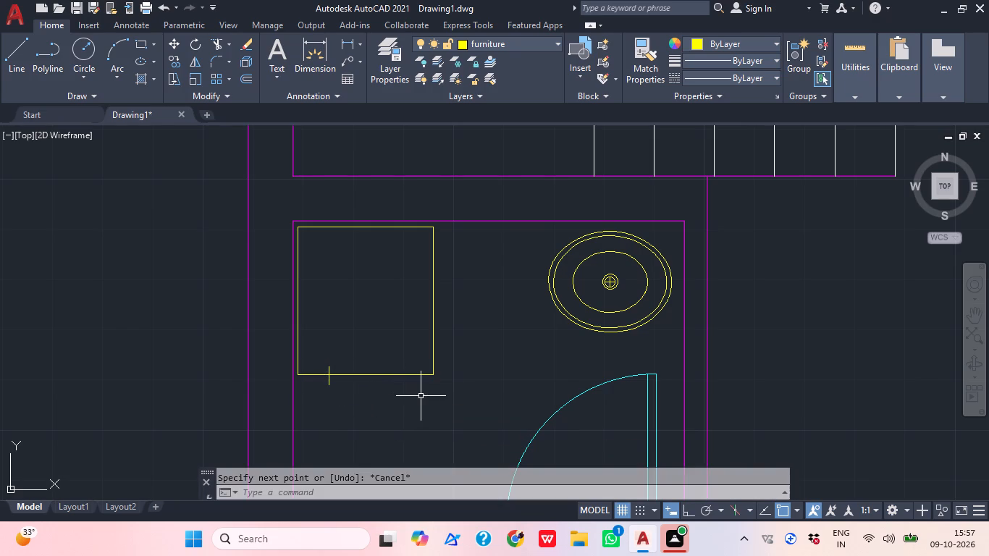
{"action": "key", "text": "space"}
{"action": "left_click", "coordinate": [402, 391]}
{"action": "left_click", "coordinate": [411, 366]}
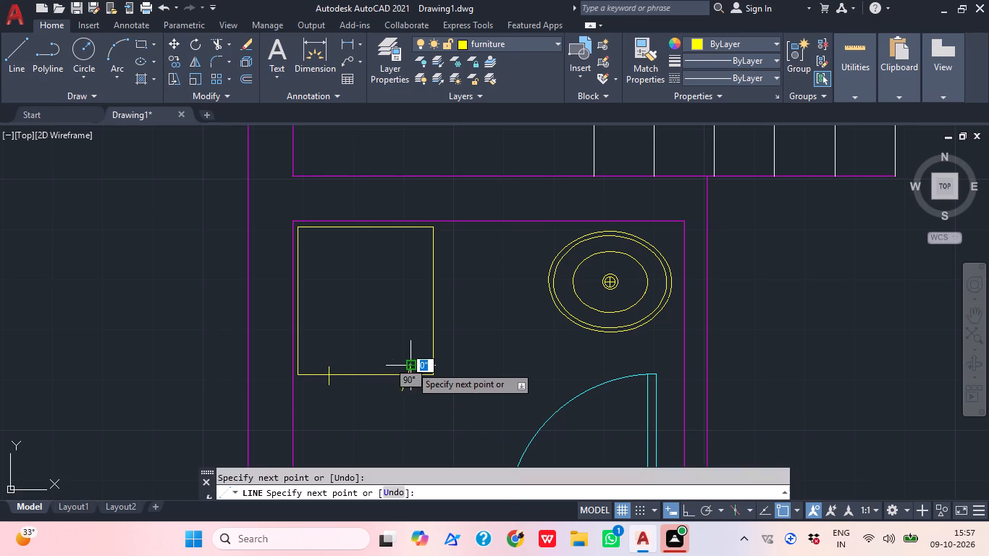
{"action": "key", "text": "Escape"}
Trim the rectangle's bottom edge between the two short crossing lines to create an opening.
{"action": "type", "text": "tr"}
{"action": "key", "text": "space"}
{"action": "left_click", "coordinate": [382, 389]}
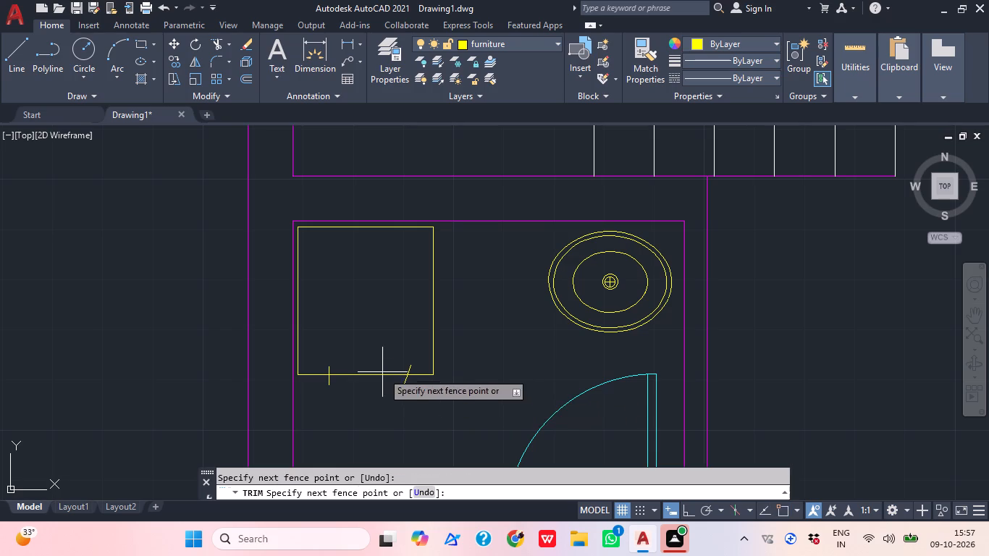
{"action": "left_click", "coordinate": [379, 366]}
Trim away the remaining pieces of the two short marker lines on both sides of the bottom opening.
{"action": "left_click_drag", "start_coordinate": [450, 403], "coordinate": [435, 400]}
{"action": "left_click", "coordinate": [399, 382]}
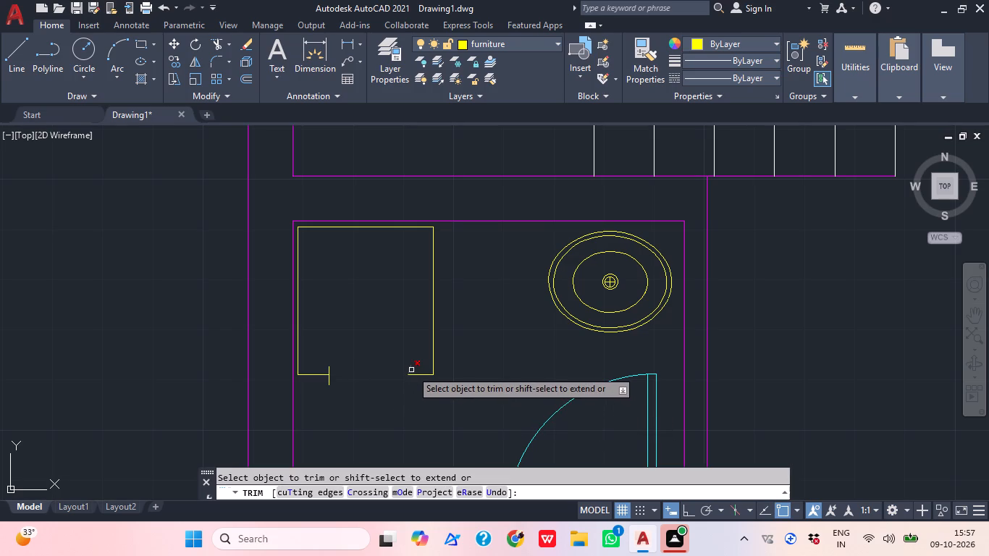
{"action": "left_click", "coordinate": [410, 370]}
{"action": "left_click", "coordinate": [328, 392]}
{"action": "left_click", "coordinate": [325, 378]}
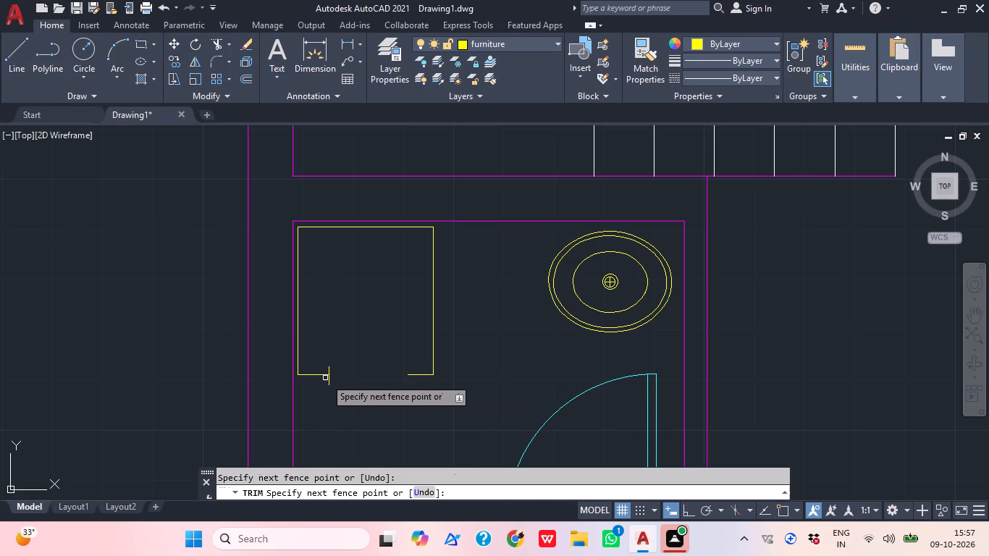
{"action": "left_click", "coordinate": [342, 372]}
{"action": "left_click", "coordinate": [327, 378]}
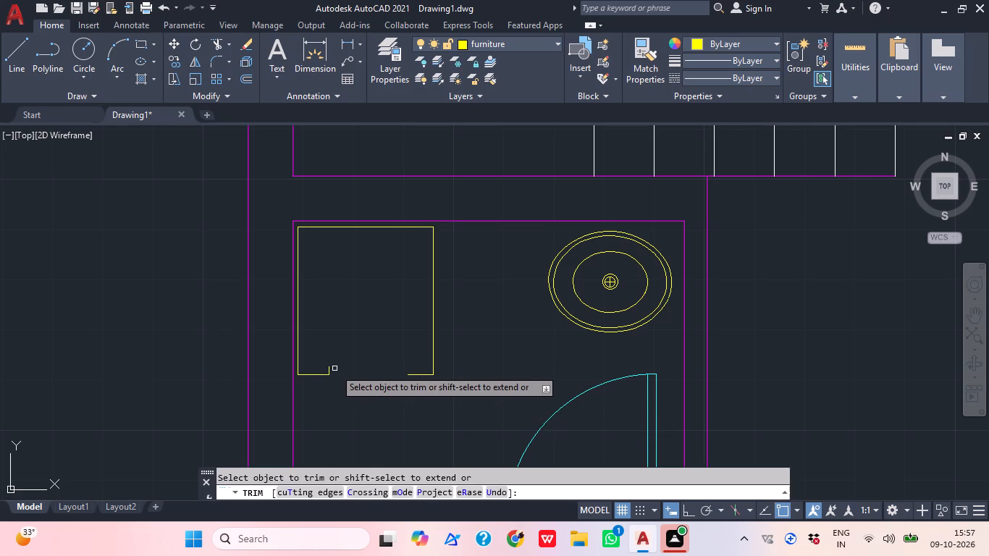
{"action": "left_click", "coordinate": [341, 383]}
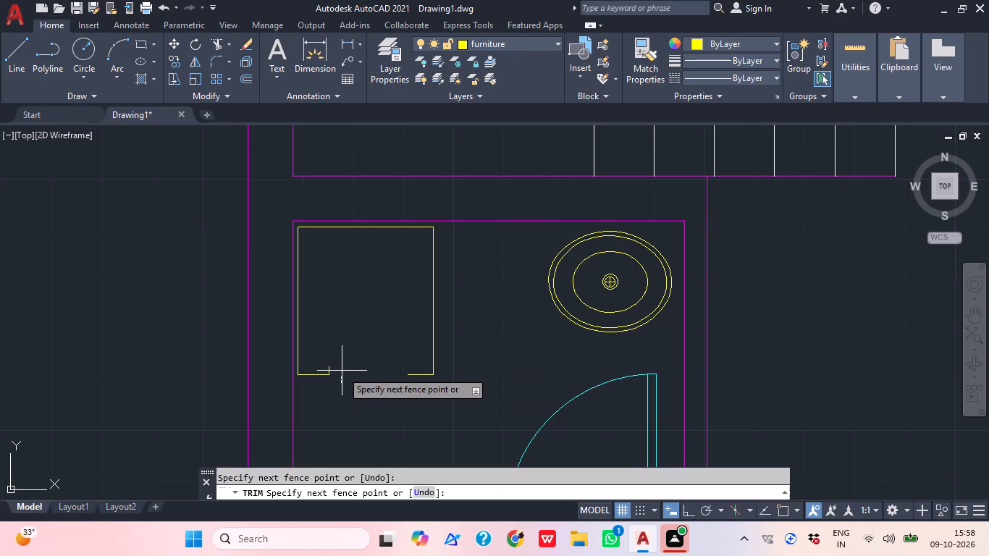
{"action": "key", "text": "Escape"}
{"action": "scroll", "coordinate": [319, 358], "scroll_direction": "up", "scroll_amount": 1}
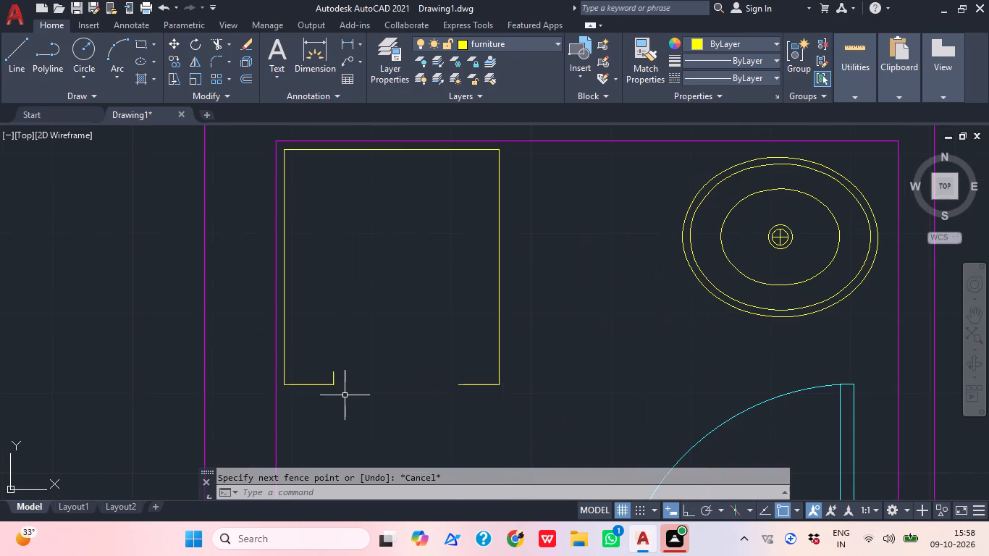
{"action": "key", "text": "space"}
{"action": "scroll", "coordinate": [321, 372], "scroll_direction": "up", "scroll_amount": 2}
{"action": "left_click", "coordinate": [362, 385]}
{"action": "left_click", "coordinate": [320, 378]}
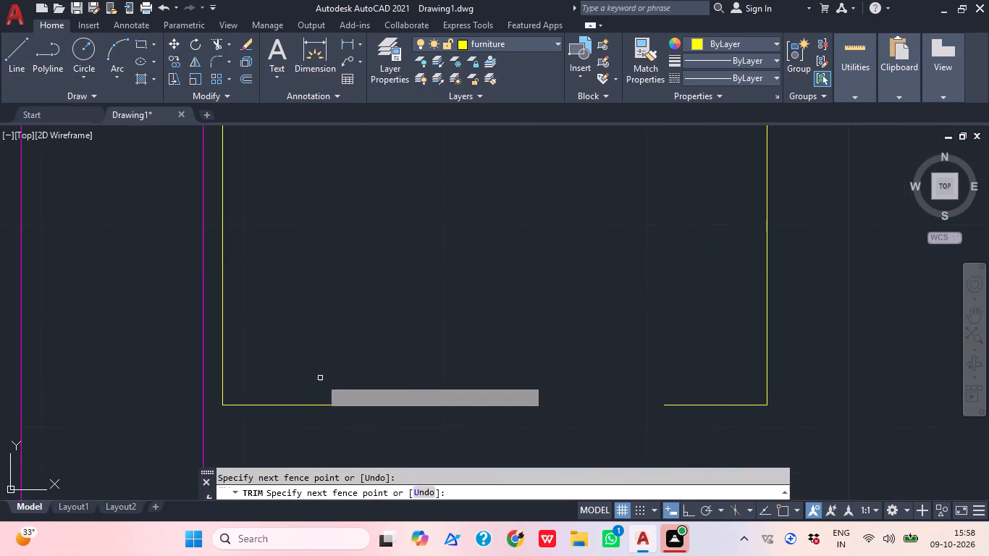
Draw a circle inside the open-bottomed rectangle in the small room, nearly filling its width.
{"action": "key", "text": "Escape"}
{"action": "scroll", "coordinate": [419, 336], "scroll_direction": "down", "scroll_amount": 2}
{"action": "middle_click_drag", "start_coordinate": [424, 361], "coordinate": [405, 436]}
{"action": "scroll", "coordinate": [409, 435], "scroll_direction": "down", "scroll_amount": 1}
{"action": "type", "text": "c"}
{"action": "key", "text": "space"}
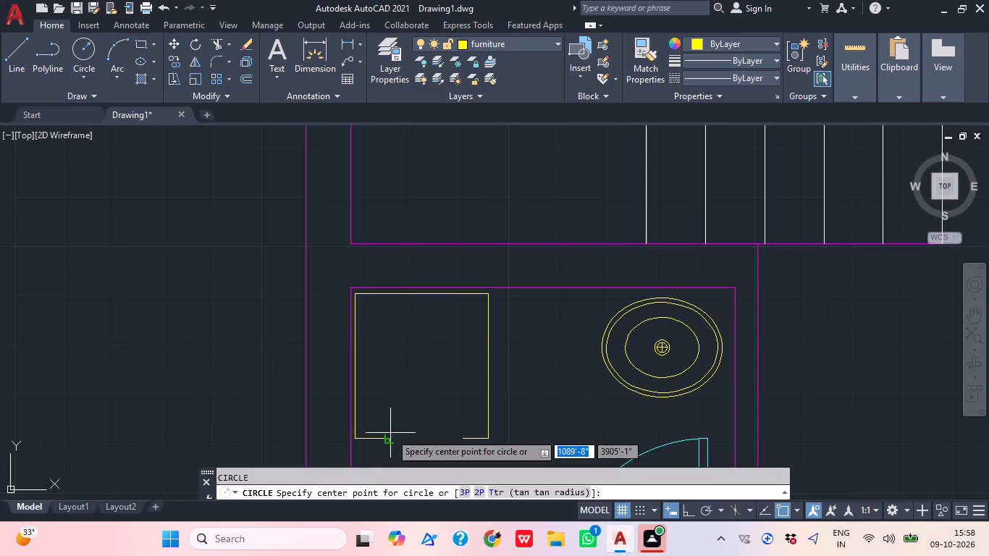
{"action": "left_click", "coordinate": [419, 356]}
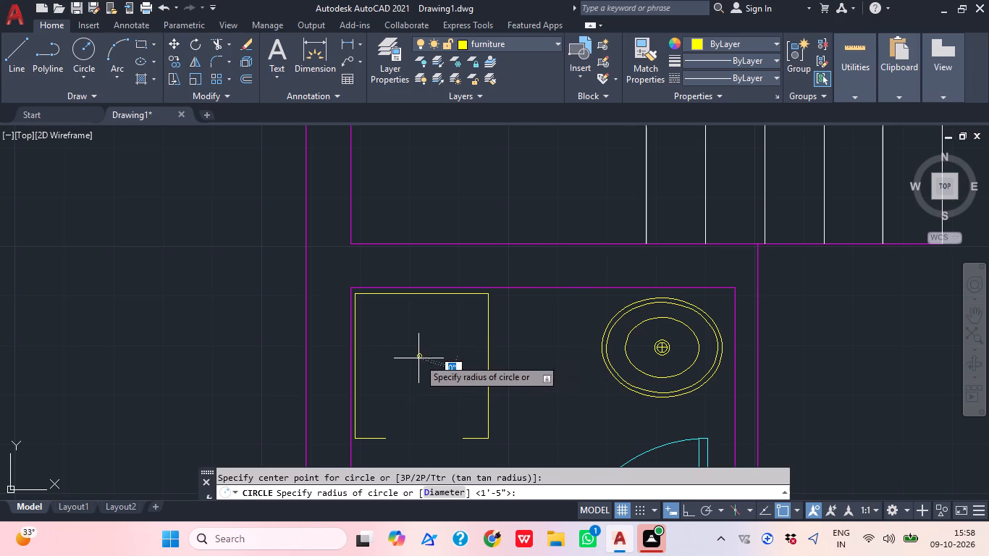
{"action": "left_click", "coordinate": [403, 409]}
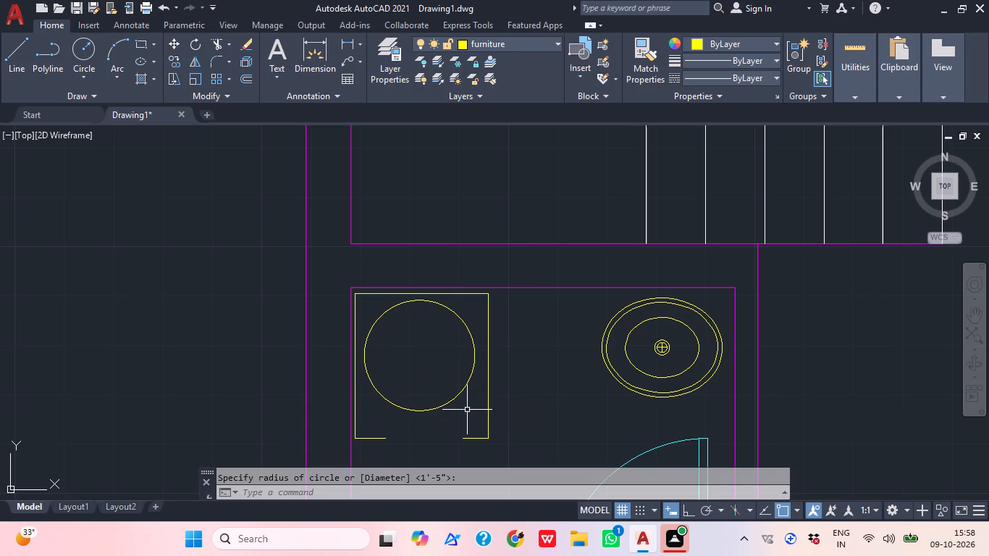
Draw three separate short diagonal lines inside the new circle as reflection marks.
{"action": "type", "text": "l"}
{"action": "key", "text": "space"}
{"action": "left_click", "coordinate": [383, 351]}
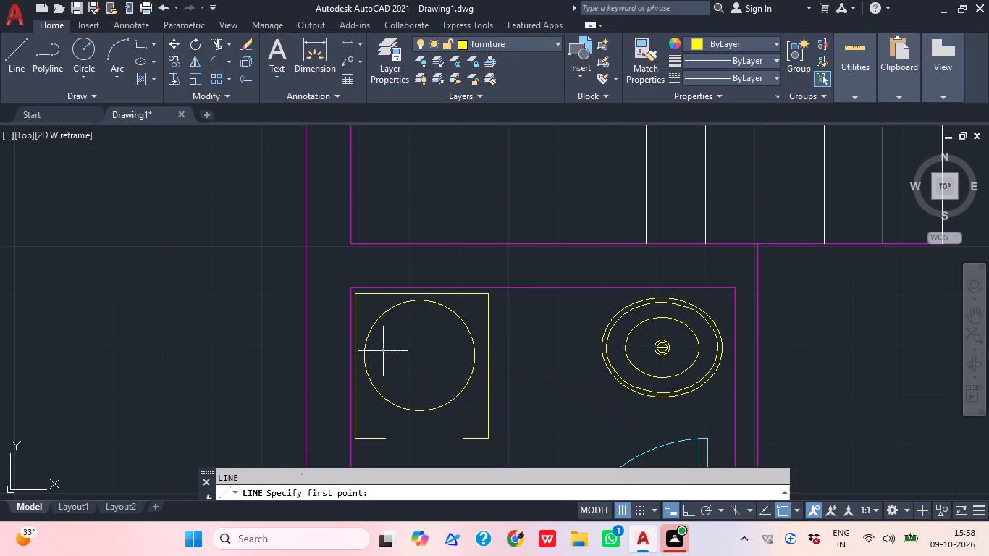
{"action": "left_click", "coordinate": [416, 322]}
{"action": "key", "text": "space"}
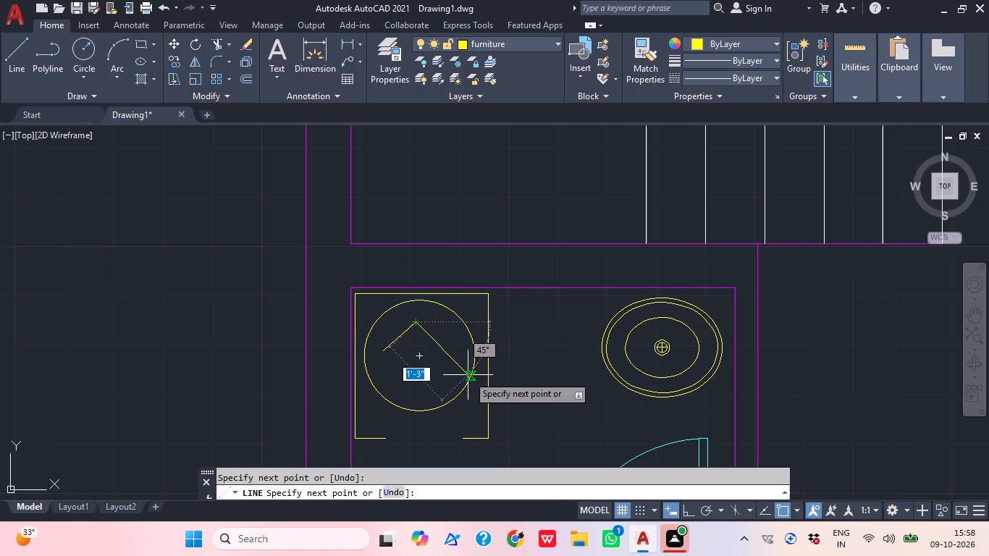
{"action": "key", "text": "space"}
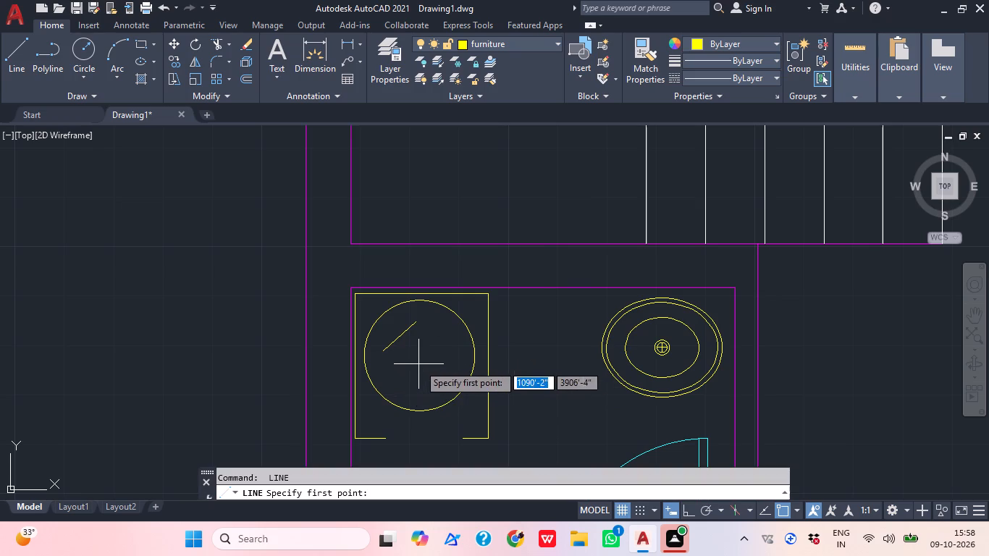
{"action": "scroll", "coordinate": [443, 341], "scroll_direction": "up", "scroll_amount": 2}
{"action": "left_click", "coordinate": [319, 429]}
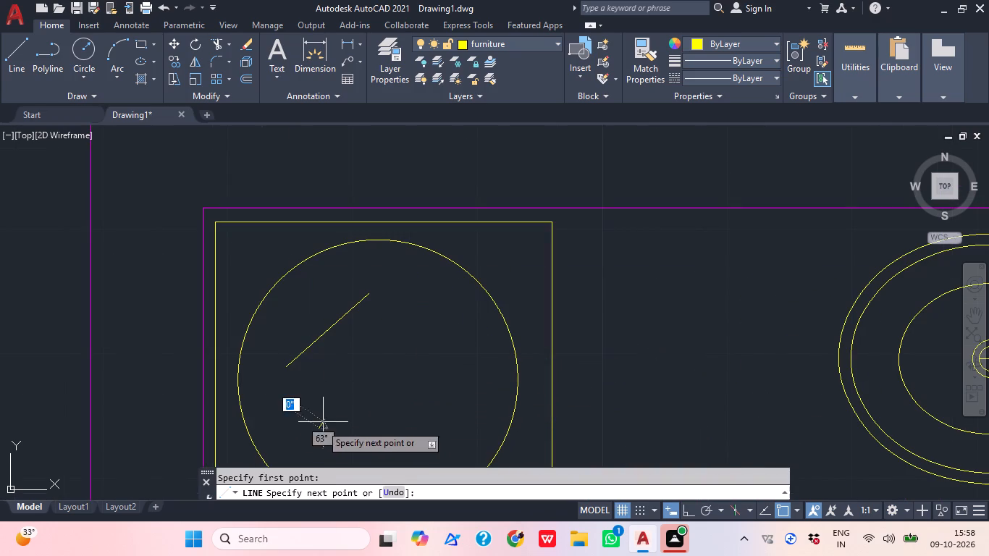
{"action": "left_click", "coordinate": [366, 376]}
{"action": "middle_click_drag", "start_coordinate": [401, 363], "coordinate": [400, 327]}
{"action": "key", "text": "space"}
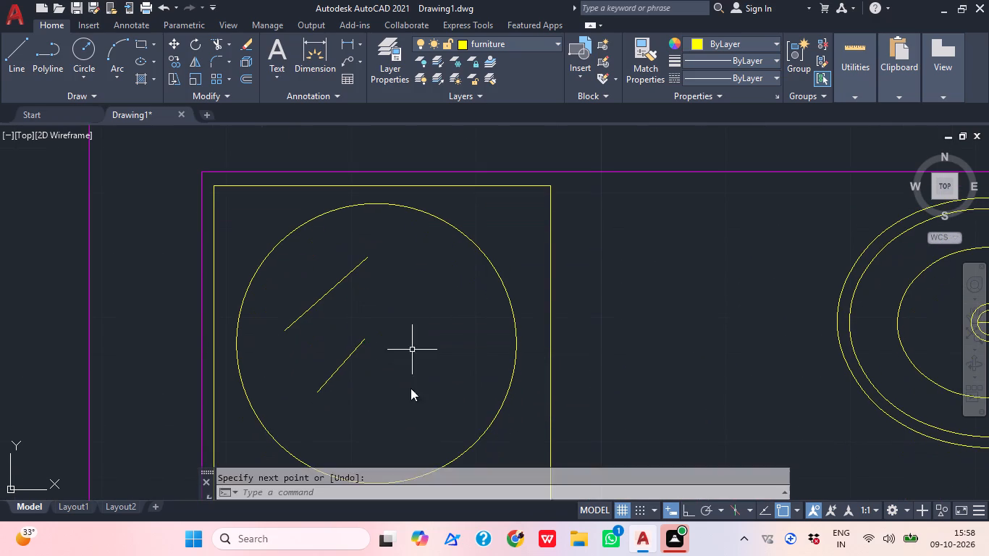
{"action": "key", "text": "space"}
{"action": "left_click", "coordinate": [378, 421]}
{"action": "left_click", "coordinate": [463, 324]}
{"action": "key", "text": "space"}
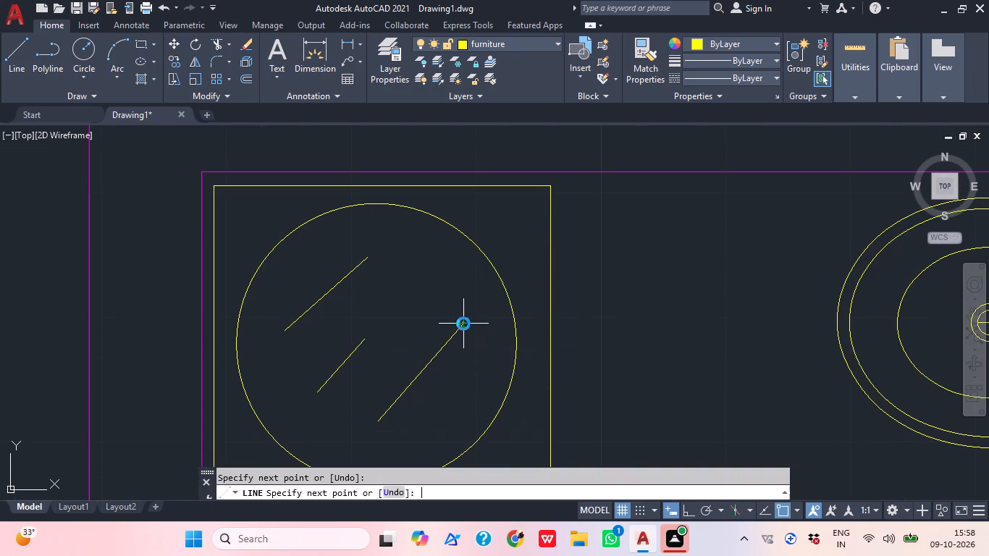
Insert the Copy Machine and Wet Bar blocks in the empty space below the floor plan.
{"action": "scroll", "coordinate": [611, 326], "scroll_direction": "down", "scroll_amount": 3}
{"action": "middle_click_drag", "start_coordinate": [615, 330], "coordinate": [577, 327]}
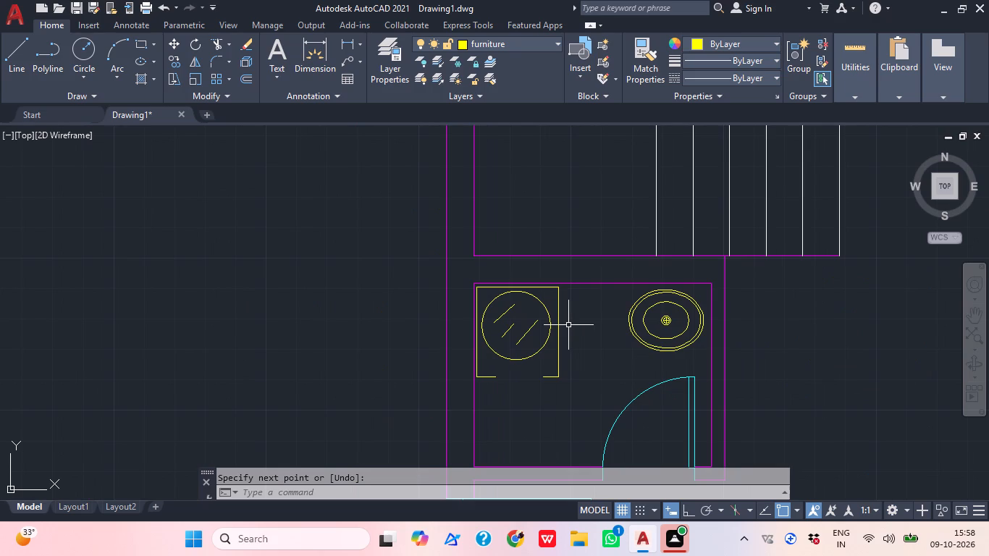
{"action": "scroll", "coordinate": [583, 326], "scroll_direction": "down", "scroll_amount": 3}
{"action": "middle_click_drag", "start_coordinate": [591, 362], "coordinate": [431, 340]}
{"action": "scroll", "coordinate": [454, 386], "scroll_direction": "up", "scroll_amount": 1}
{"action": "middle_click_drag", "start_coordinate": [458, 392], "coordinate": [358, 398]}
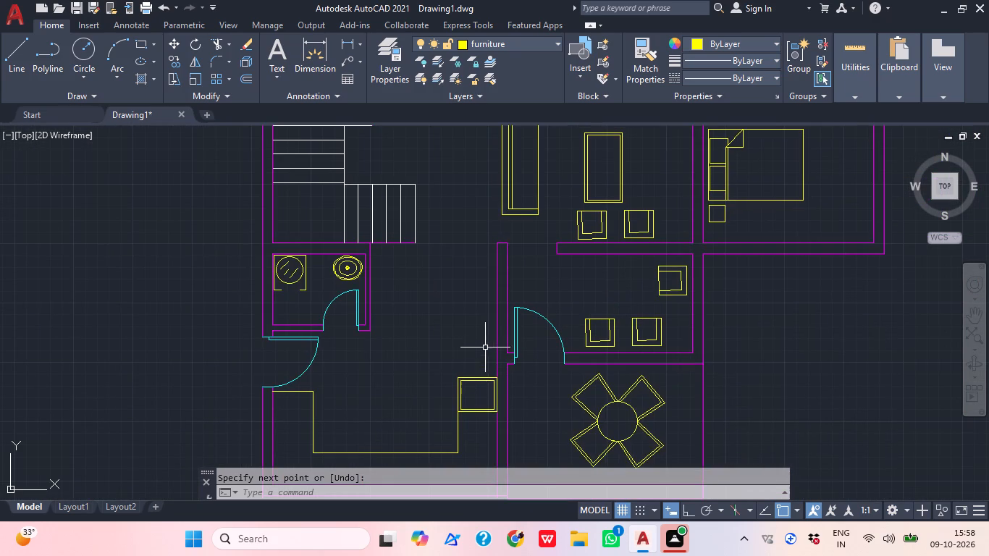
{"action": "middle_click_drag", "start_coordinate": [468, 352], "coordinate": [467, 121]}
{"action": "middle_click_drag", "start_coordinate": [488, 220], "coordinate": [426, 316]}
{"action": "type", "text": "i"}
{"action": "key", "text": "space"}
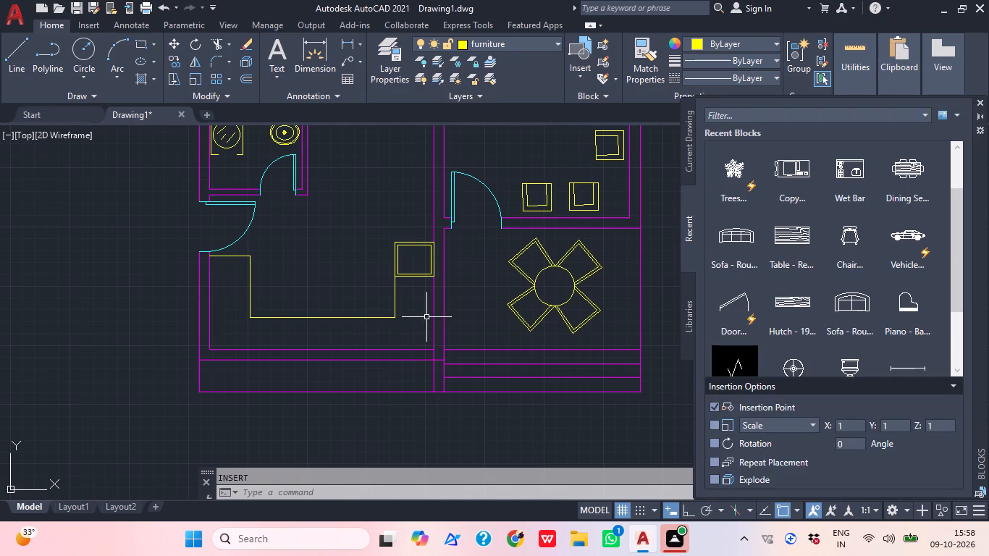
{"action": "left_click_drag", "start_coordinate": [783, 173], "coordinate": [629, 406]}
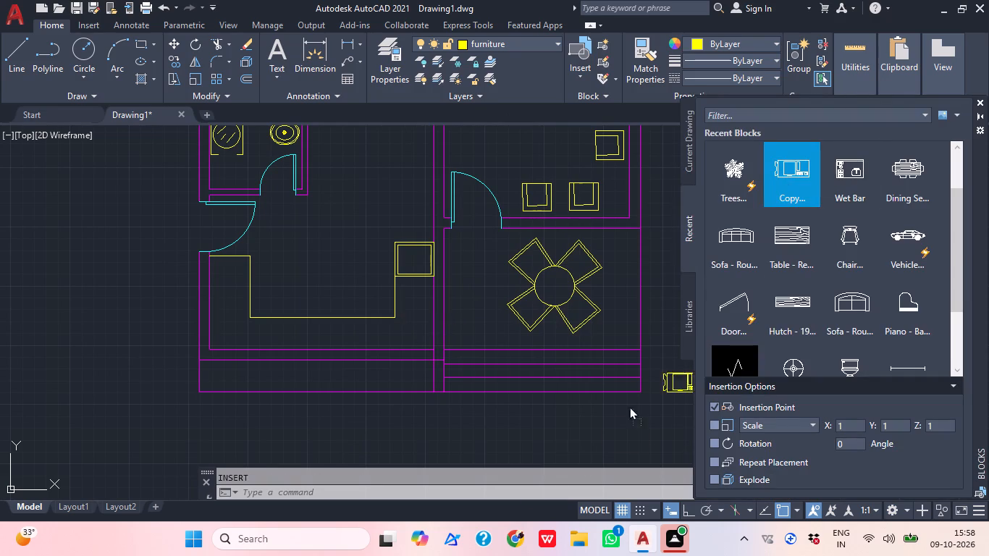
{"action": "left_click_drag", "start_coordinate": [629, 406], "coordinate": [578, 427]}
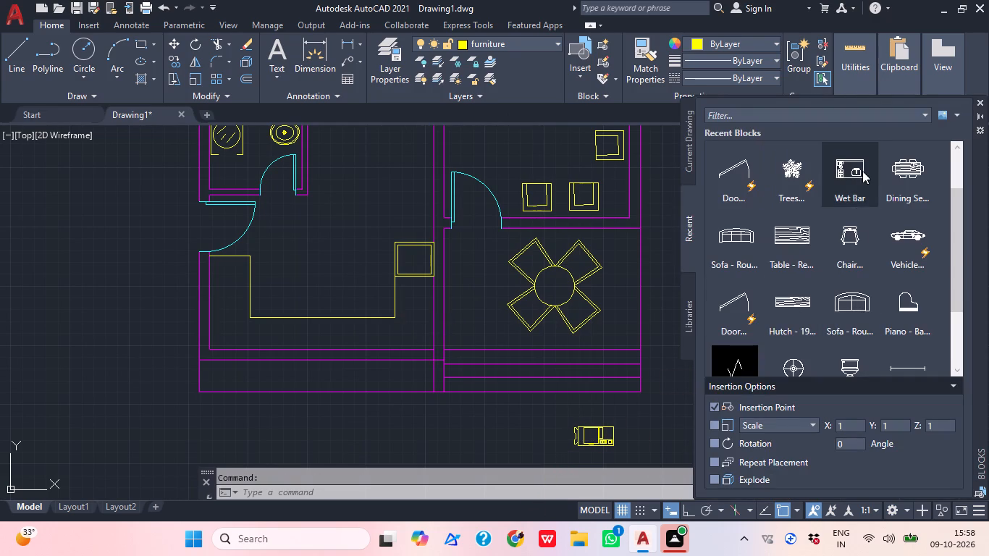
{"action": "left_click_drag", "start_coordinate": [864, 171], "coordinate": [474, 418]}
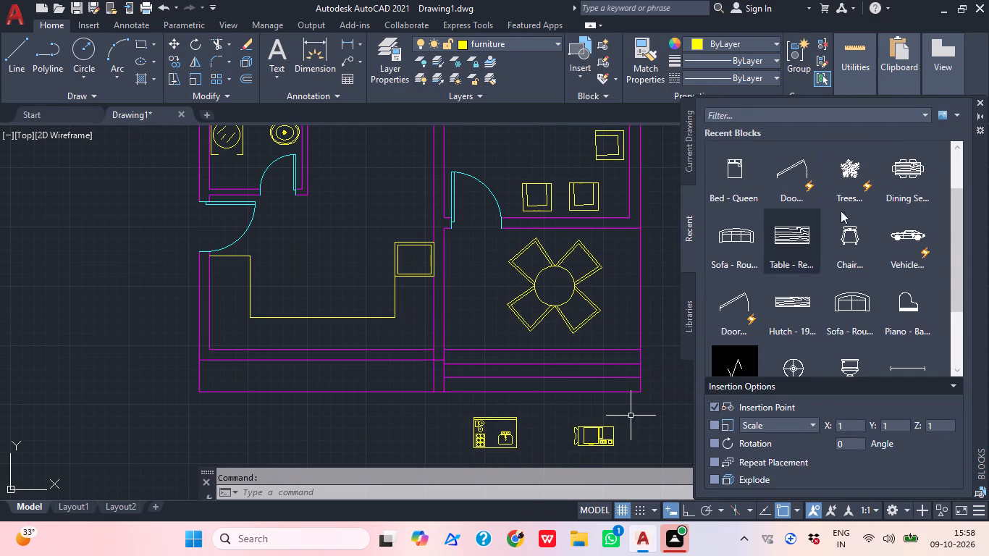
{"action": "left_click", "coordinate": [985, 104]}
Copy the Copy Machine block onto the middle of the kitchen counter's bottom run.
{"action": "scroll", "coordinate": [644, 355], "scroll_direction": "down", "scroll_amount": 1}
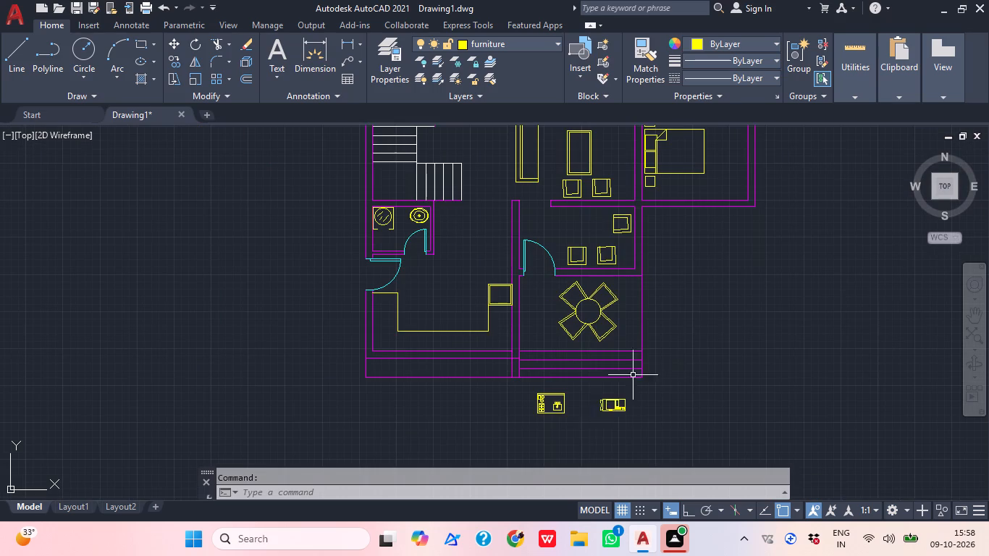
{"action": "left_click", "coordinate": [624, 407]}
{"action": "type", "text": "co"}
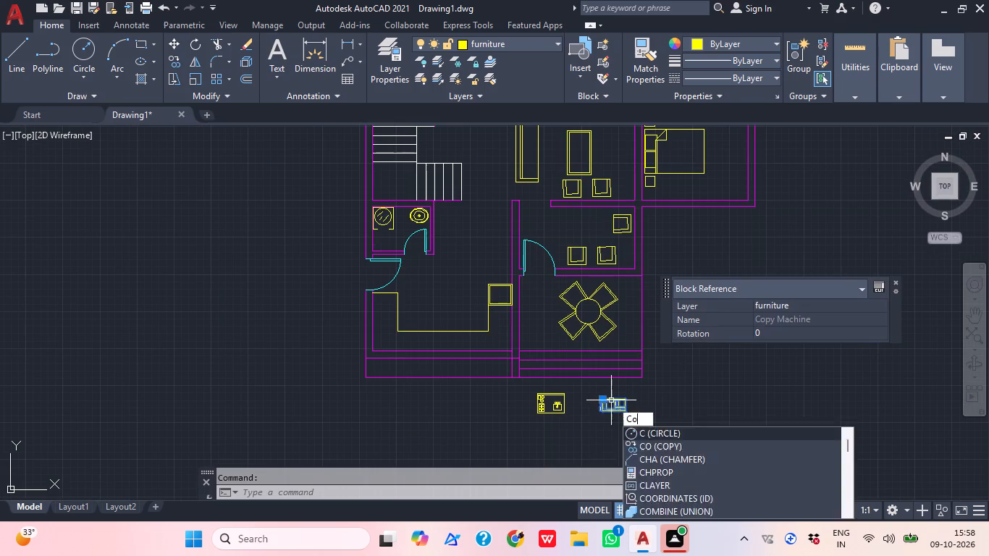
{"action": "key", "text": "space"}
{"action": "scroll", "coordinate": [613, 410], "scroll_direction": "up", "scroll_amount": 2}
{"action": "left_click", "coordinate": [605, 397]}
{"action": "middle_click_drag", "start_coordinate": [706, 387], "coordinate": [788, 416]}
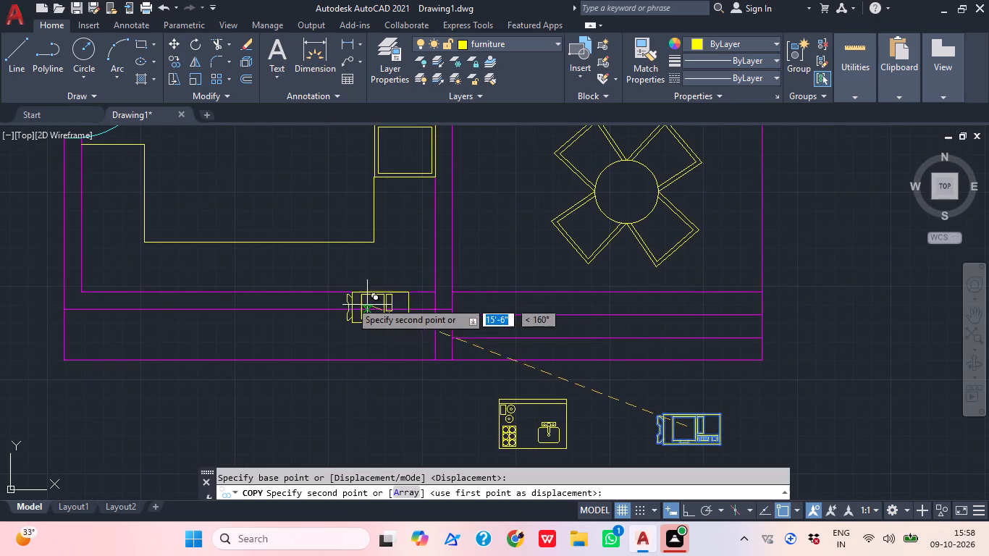
{"action": "middle_click_drag", "start_coordinate": [342, 287], "coordinate": [429, 332]}
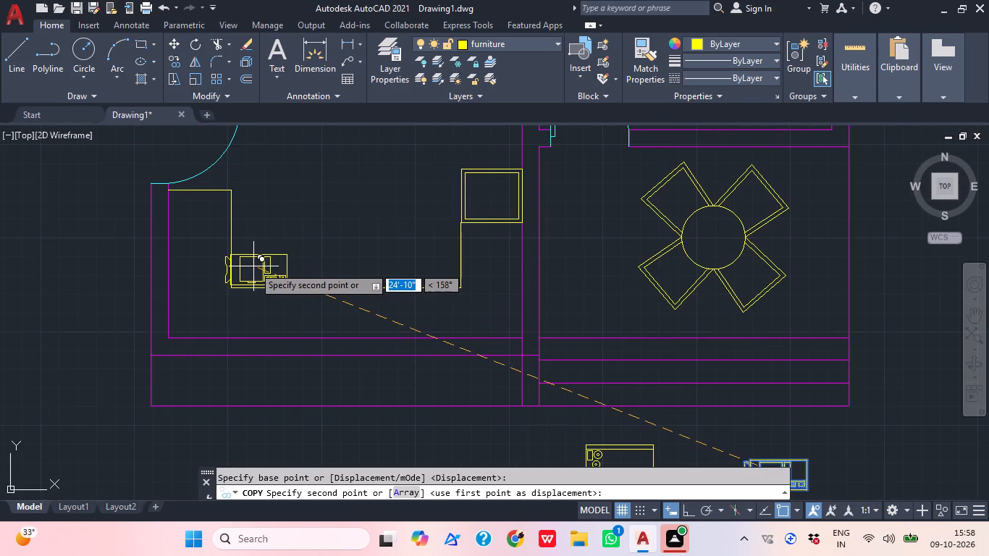
{"action": "middle_click_drag", "start_coordinate": [255, 297], "coordinate": [255, 233]}
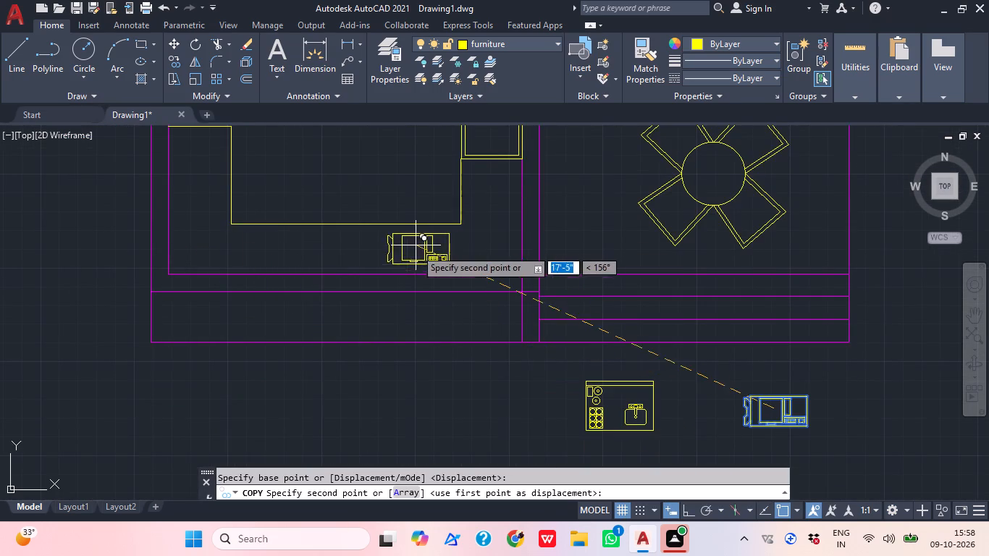
{"action": "left_click", "coordinate": [358, 248]}
{"action": "middle_click_drag", "start_coordinate": [578, 292], "coordinate": [510, 300]}
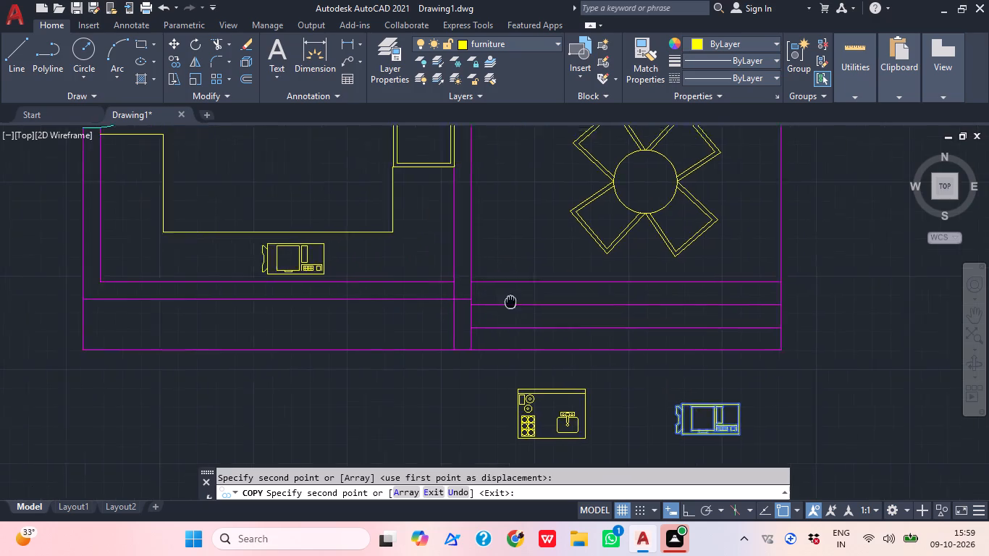
{"action": "middle_click_drag", "start_coordinate": [510, 300], "coordinate": [459, 309]}
{"action": "key", "text": "Escape"}
Rotate the Wet Bar block below the plan 90 degrees with Ortho on.
{"action": "left_click_drag", "start_coordinate": [554, 425], "coordinate": [526, 418]}
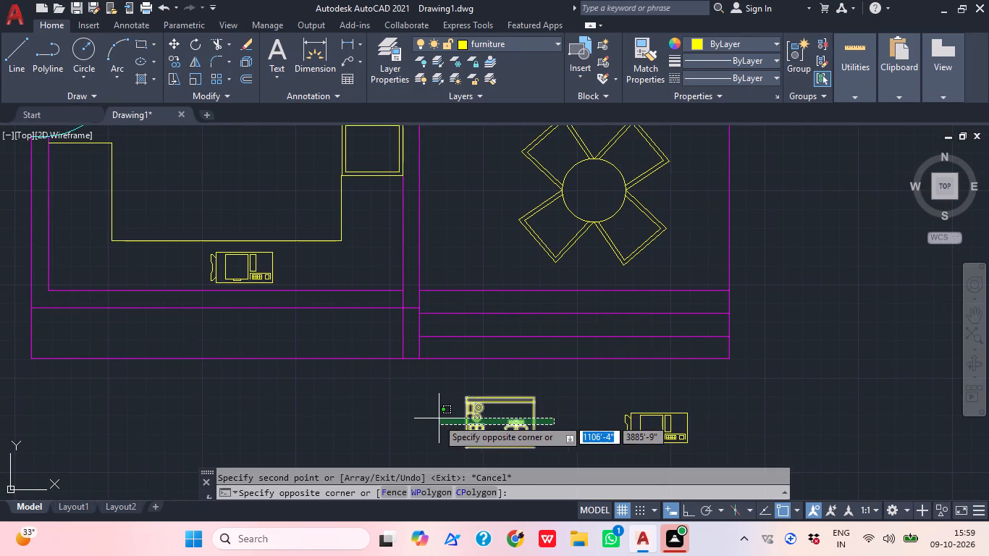
{"action": "left_click", "coordinate": [437, 417]}
{"action": "key", "text": "r"}
{"action": "type", "text": "o"}
{"action": "key", "text": "space"}
{"action": "left_click", "coordinate": [492, 418]}
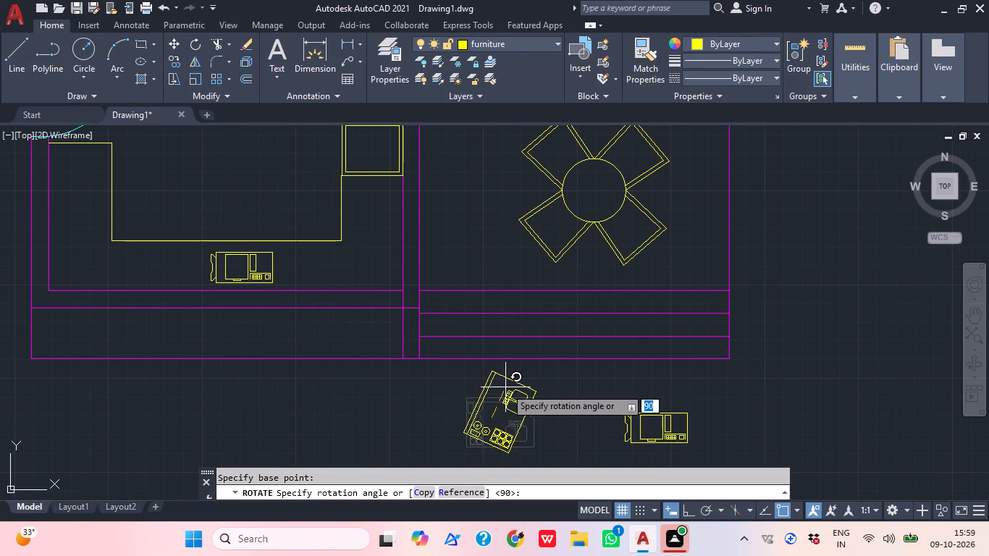
{"action": "left_click", "coordinate": [686, 506]}
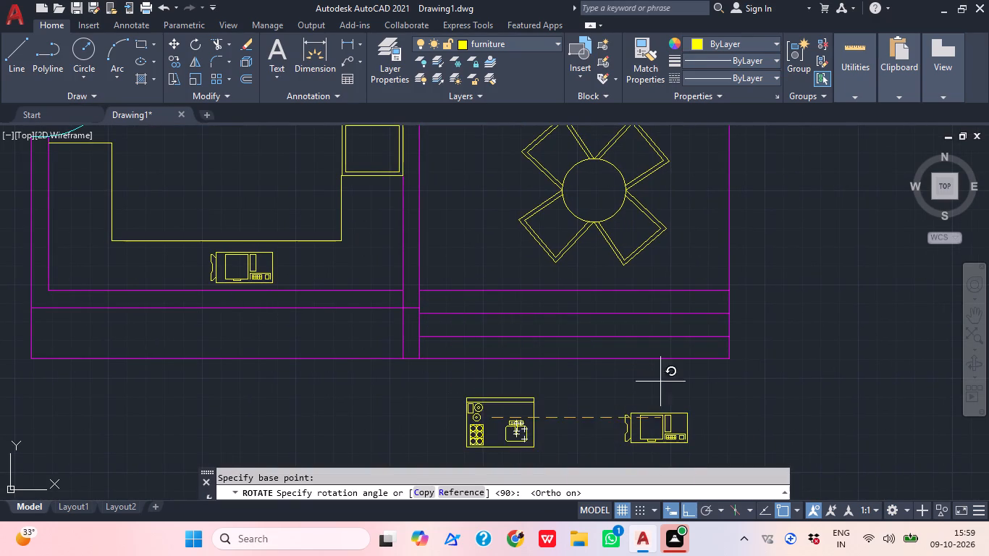
{"action": "left_click", "coordinate": [515, 260]}
Move the rotated Wet Bar block onto the kitchen counter's left arm beside the side entrance, with Ortho off.
{"action": "left_click", "coordinate": [528, 423]}
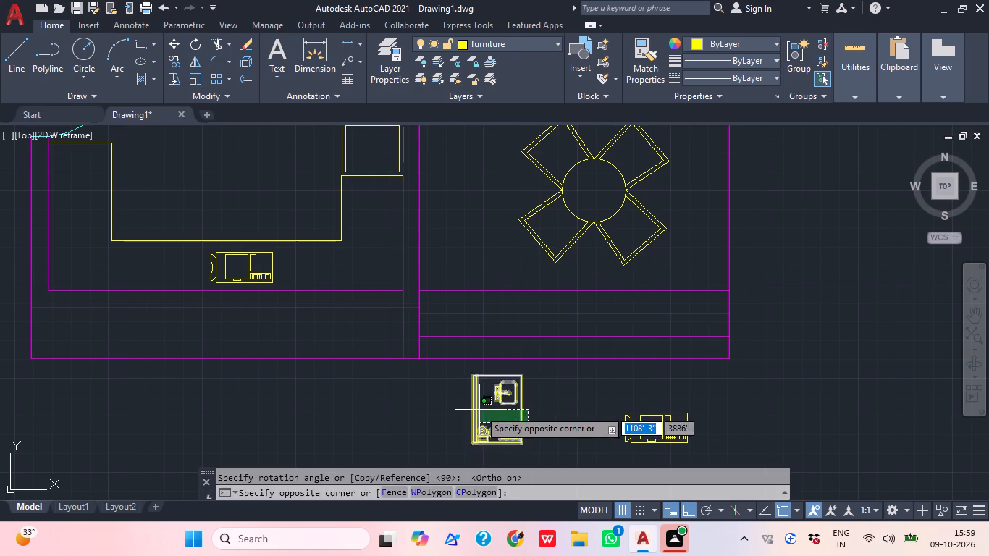
{"action": "left_click", "coordinate": [477, 410]}
{"action": "type", "text": "m"}
{"action": "key", "text": "space"}
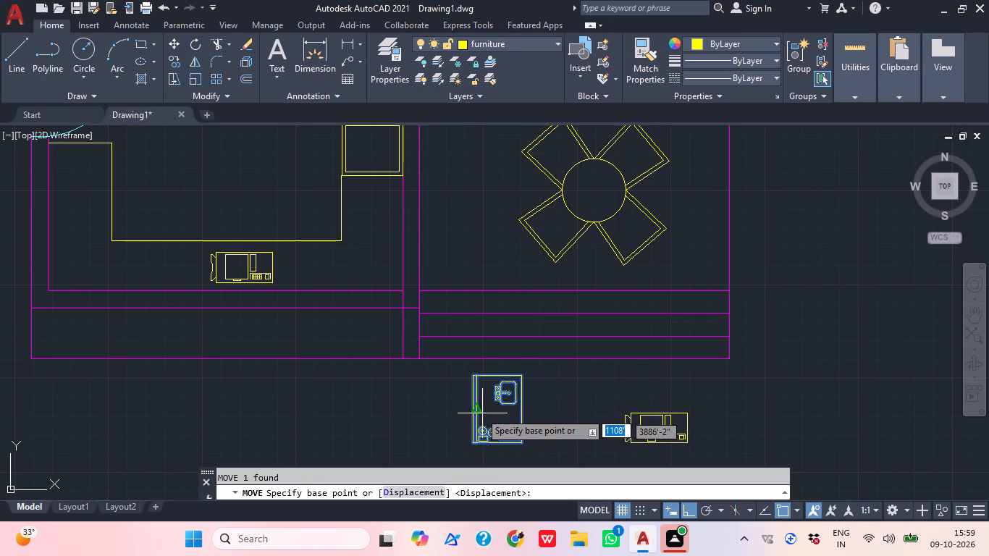
{"action": "left_click", "coordinate": [478, 411]}
{"action": "scroll", "coordinate": [596, 416], "scroll_direction": "down", "scroll_amount": 2}
{"action": "middle_click_drag", "start_coordinate": [620, 422], "coordinate": [662, 443]}
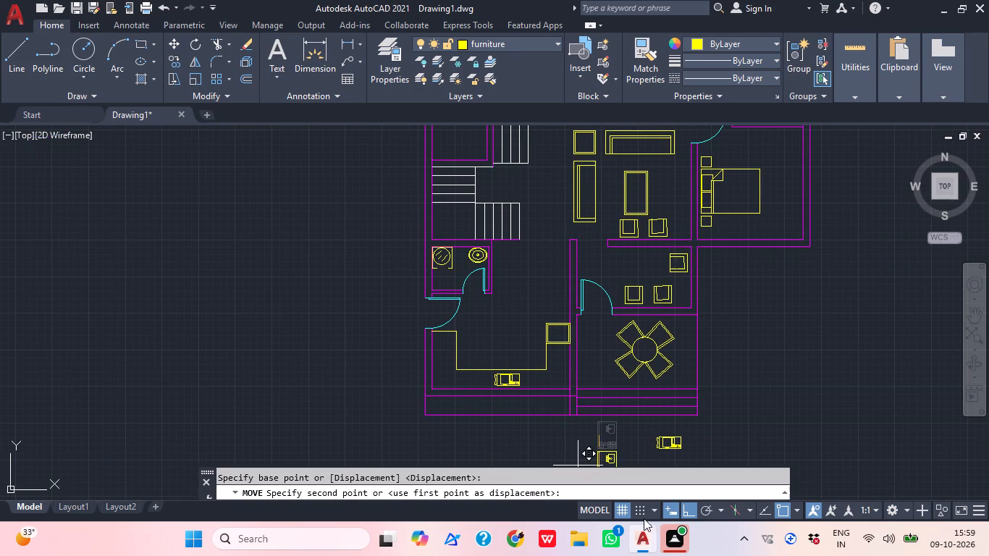
{"action": "left_click", "coordinate": [685, 513]}
{"action": "scroll", "coordinate": [460, 349], "scroll_direction": "up", "scroll_amount": 2}
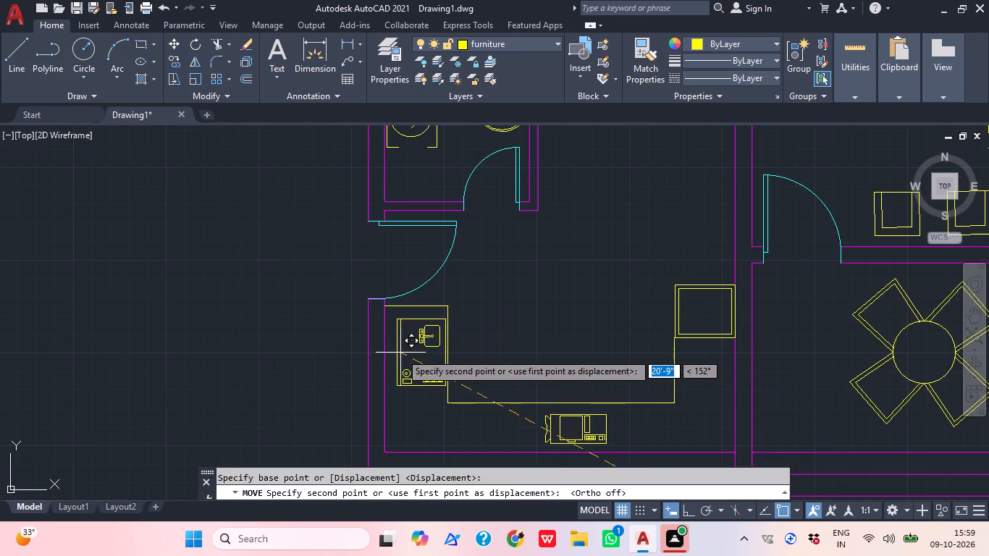
{"action": "scroll", "coordinate": [400, 353], "scroll_direction": "up", "scroll_amount": 2}
{"action": "left_click", "coordinate": [380, 347]}
{"action": "scroll", "coordinate": [567, 328], "scroll_direction": "down", "scroll_amount": 2}
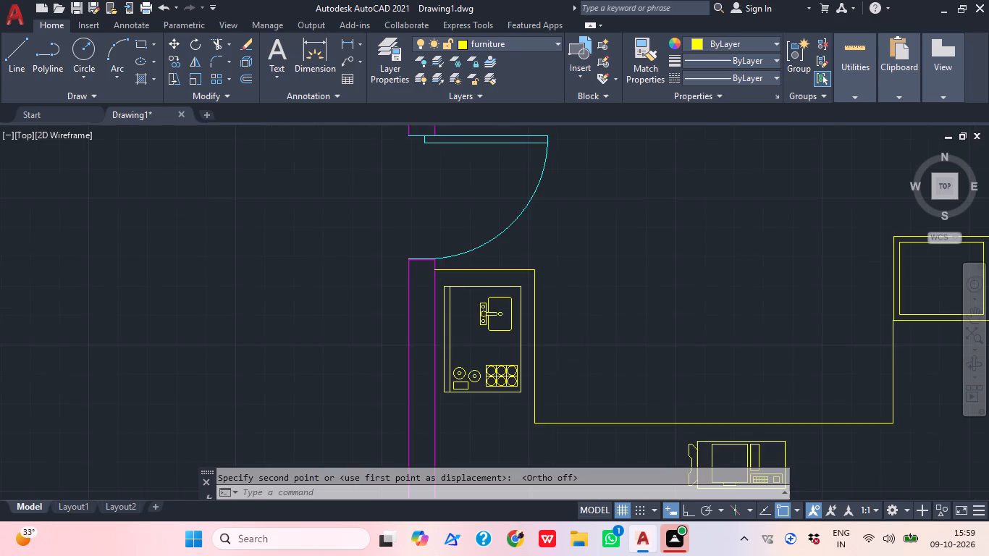
{"action": "key", "text": "Escape"}
Delete the original Copy Machine block left below the floor plan.
{"action": "scroll", "coordinate": [610, 361], "scroll_direction": "down", "scroll_amount": 1}
{"action": "middle_click_drag", "start_coordinate": [594, 356], "coordinate": [355, 191]}
{"action": "left_click_drag", "start_coordinate": [732, 385], "coordinate": [720, 367]}
{"action": "left_click", "coordinate": [638, 306]}
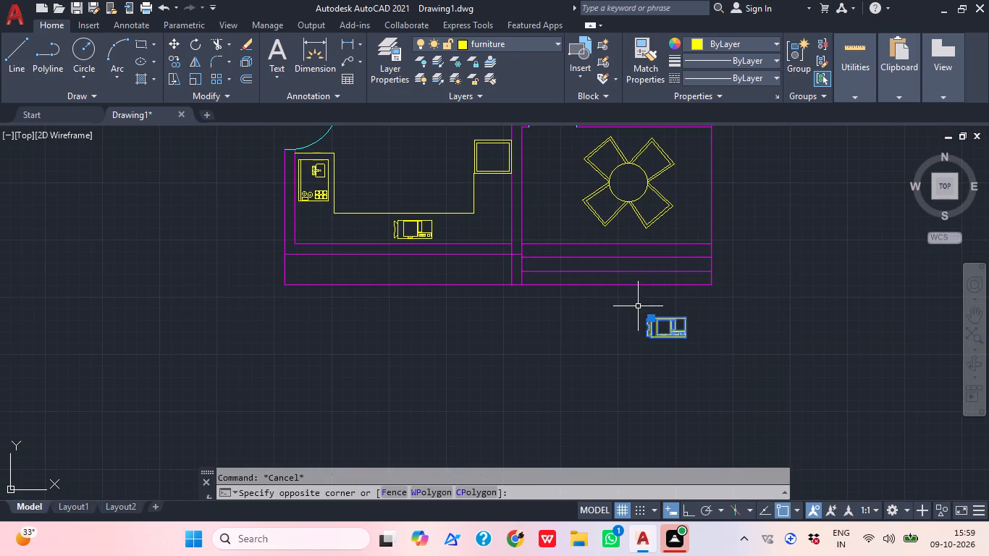
{"action": "key", "text": "Delete"}
Examine the furnished floor plan from the kitchen up to the bedrooms and back to the living area.
{"action": "middle_click_drag", "start_coordinate": [707, 321], "coordinate": [658, 479]}
{"action": "scroll", "coordinate": [658, 318], "scroll_direction": "down", "scroll_amount": 1}
{"action": "middle_click_drag", "start_coordinate": [647, 362], "coordinate": [640, 394]}
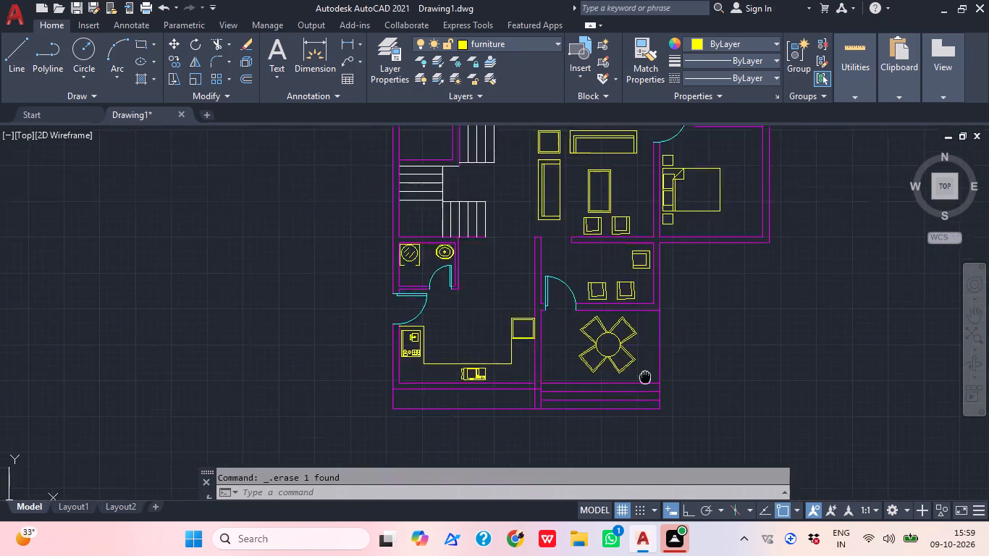
{"action": "middle_click_drag", "start_coordinate": [640, 394], "coordinate": [635, 536]}
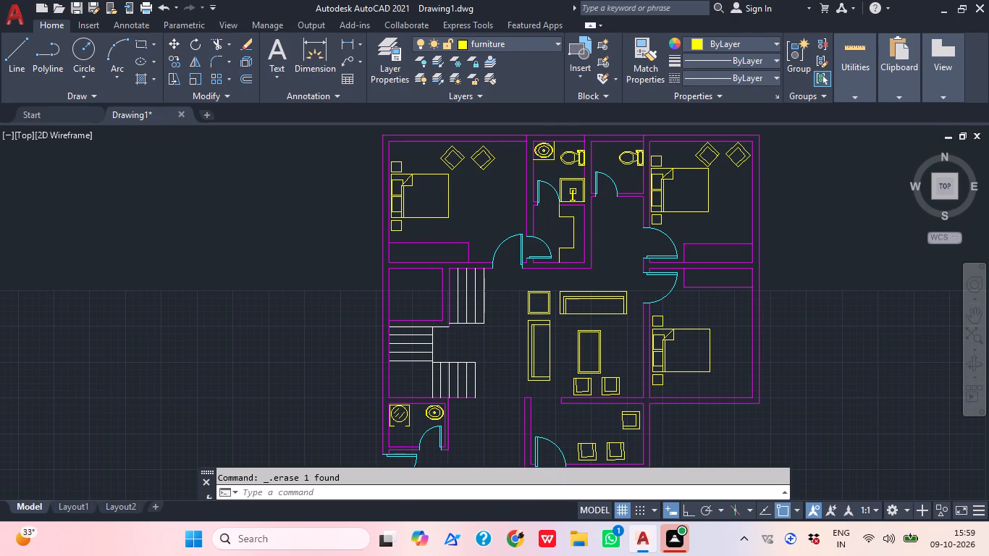
{"action": "middle_click_drag", "start_coordinate": [741, 368], "coordinate": [741, 242]}
{"action": "middle_click_drag", "start_coordinate": [735, 300], "coordinate": [673, 327]}
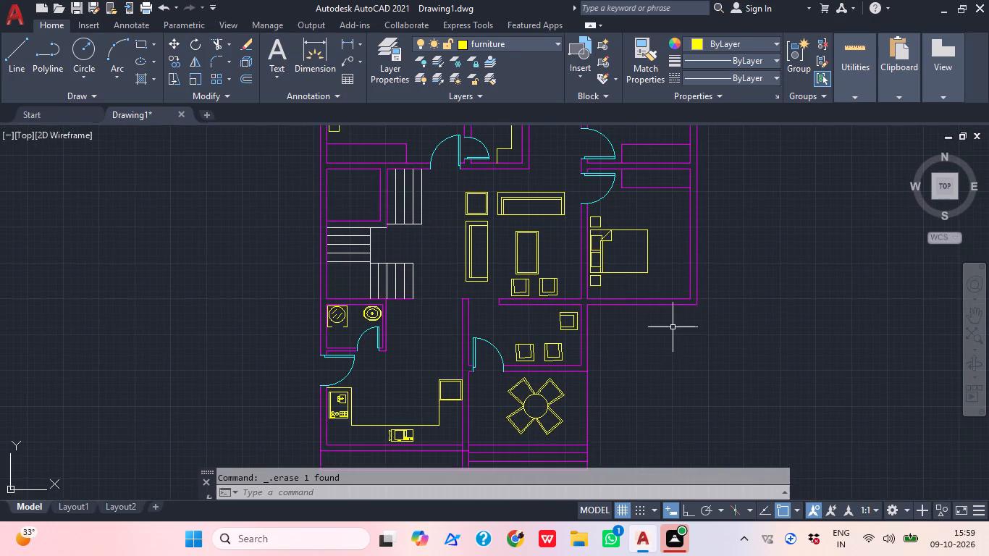
{"action": "middle_click_drag", "start_coordinate": [670, 416], "coordinate": [584, 424]}
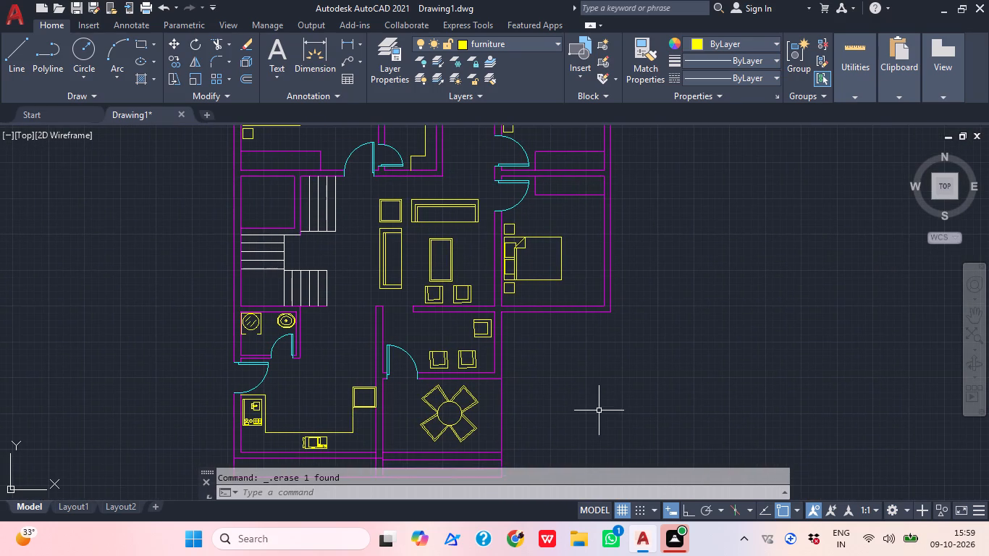
{"action": "scroll", "coordinate": [530, 309], "scroll_direction": "up", "scroll_amount": 1}
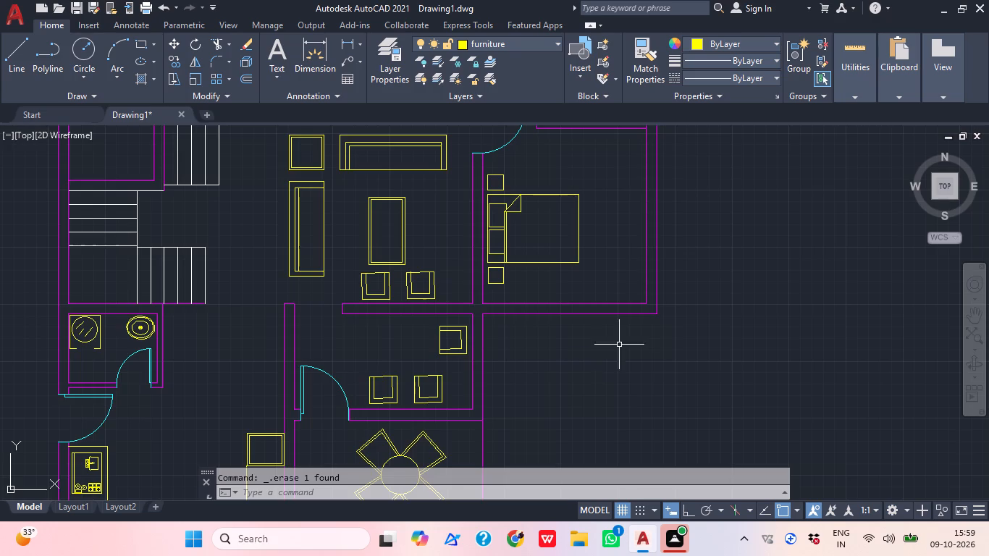
Make wall the current layer.
{"action": "middle_click_drag", "start_coordinate": [594, 355], "coordinate": [512, 288]}
{"action": "middle_click_drag", "start_coordinate": [600, 336], "coordinate": [540, 327]}
{"action": "scroll", "coordinate": [549, 319], "scroll_direction": "down", "scroll_amount": 1}
{"action": "middle_click_drag", "start_coordinate": [568, 316], "coordinate": [565, 340]}
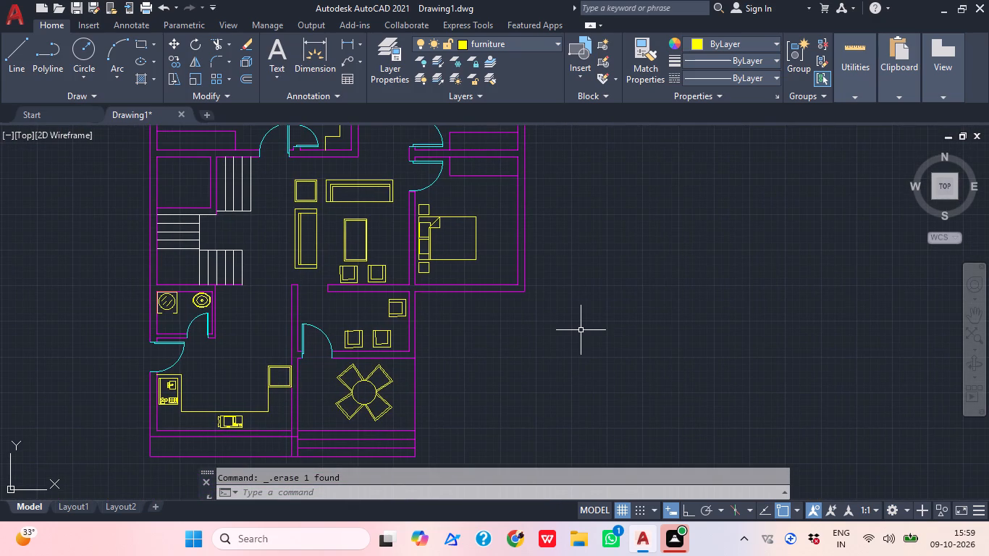
{"action": "left_click", "coordinate": [543, 46]}
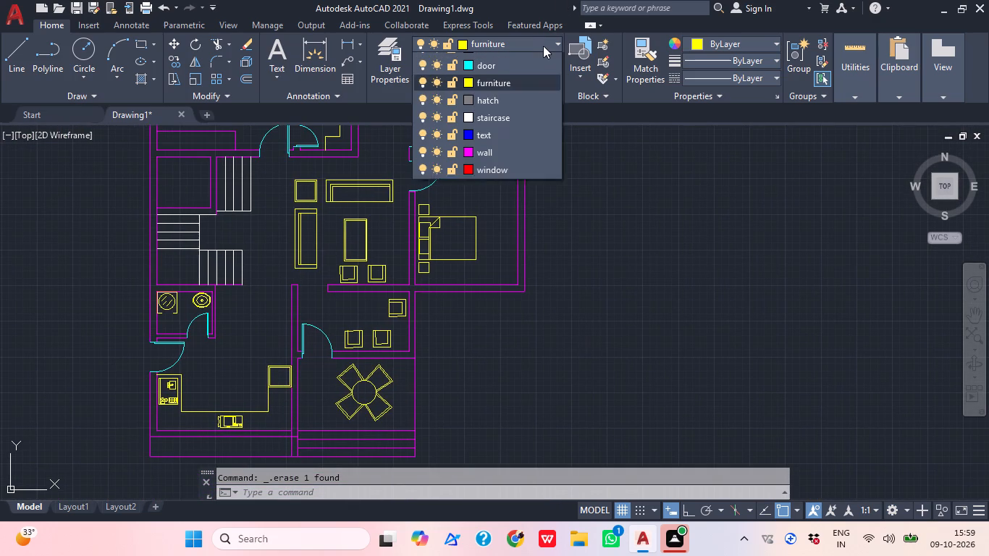
{"action": "left_click", "coordinate": [506, 164]}
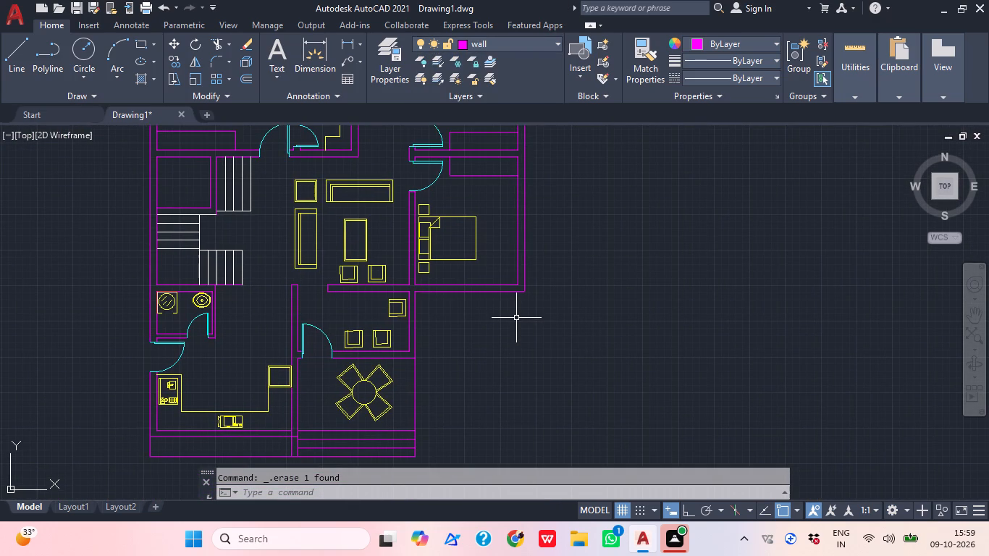
Draw a rectangle about 11'-3" by 13'-10" outside the round-table room's east wall, starting near its lower corner and extending up toward the bedroom.
{"action": "key", "text": "r"}
{"action": "type", "text": "ec"}
{"action": "key", "text": "space"}
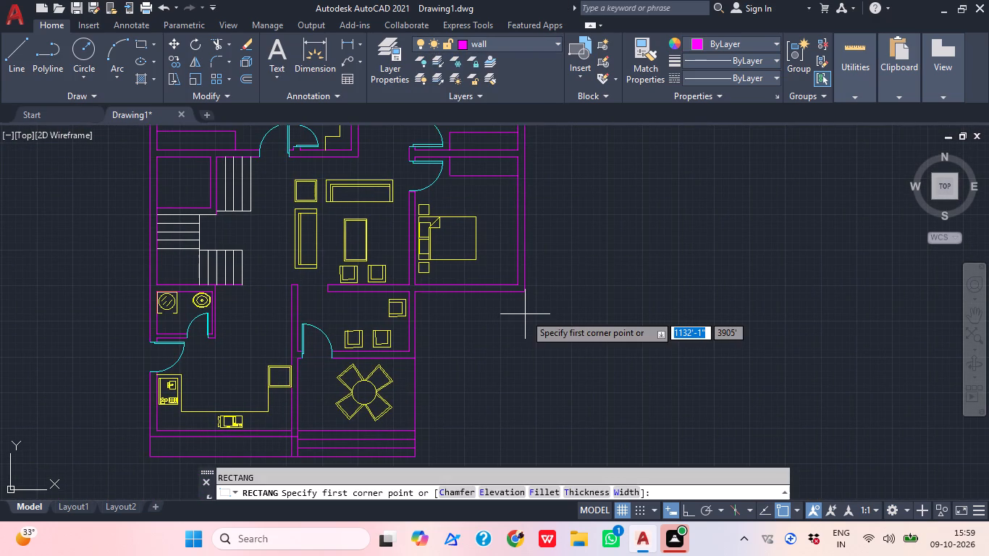
{"action": "scroll", "coordinate": [412, 437], "scroll_direction": "up", "scroll_amount": 5}
{"action": "left_click", "coordinate": [413, 424]}
{"action": "scroll", "coordinate": [413, 424], "scroll_direction": "up", "scroll_amount": 1}
{"action": "scroll", "coordinate": [413, 424], "scroll_direction": "down", "scroll_amount": 2}
{"action": "scroll", "coordinate": [413, 424], "scroll_direction": "up", "scroll_amount": 1}
{"action": "scroll", "coordinate": [413, 424], "scroll_direction": "down", "scroll_amount": 1}
{"action": "scroll", "coordinate": [413, 424], "scroll_direction": "up", "scroll_amount": 1}
{"action": "scroll", "coordinate": [497, 399], "scroll_direction": "down", "scroll_amount": 1}
{"action": "scroll", "coordinate": [497, 399], "scroll_direction": "up", "scroll_amount": 1}
{"action": "scroll", "coordinate": [497, 399], "scroll_direction": "down", "scroll_amount": 1}
{"action": "scroll", "coordinate": [605, 334], "scroll_direction": "down", "scroll_amount": 7}
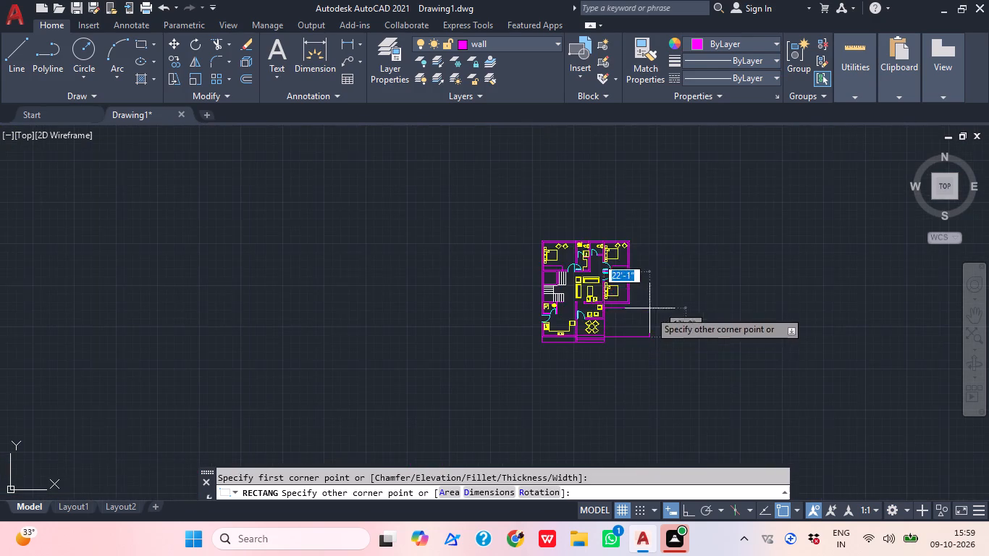
{"action": "scroll", "coordinate": [644, 284], "scroll_direction": "up", "scroll_amount": 2}
{"action": "scroll", "coordinate": [591, 347], "scroll_direction": "up", "scroll_amount": 2}
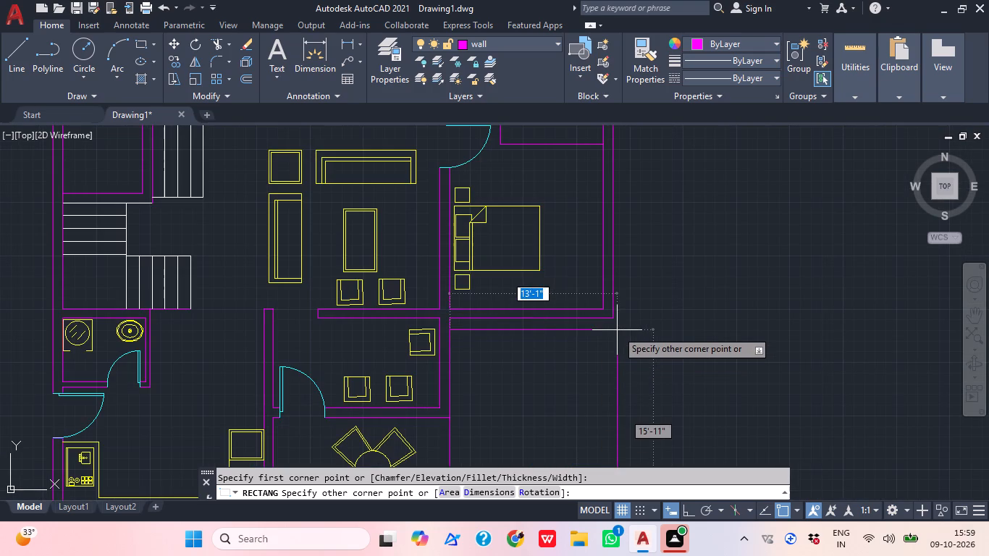
{"action": "scroll", "coordinate": [601, 321], "scroll_direction": "up", "scroll_amount": 2}
{"action": "middle_click_drag", "start_coordinate": [599, 321], "coordinate": [560, 164]}
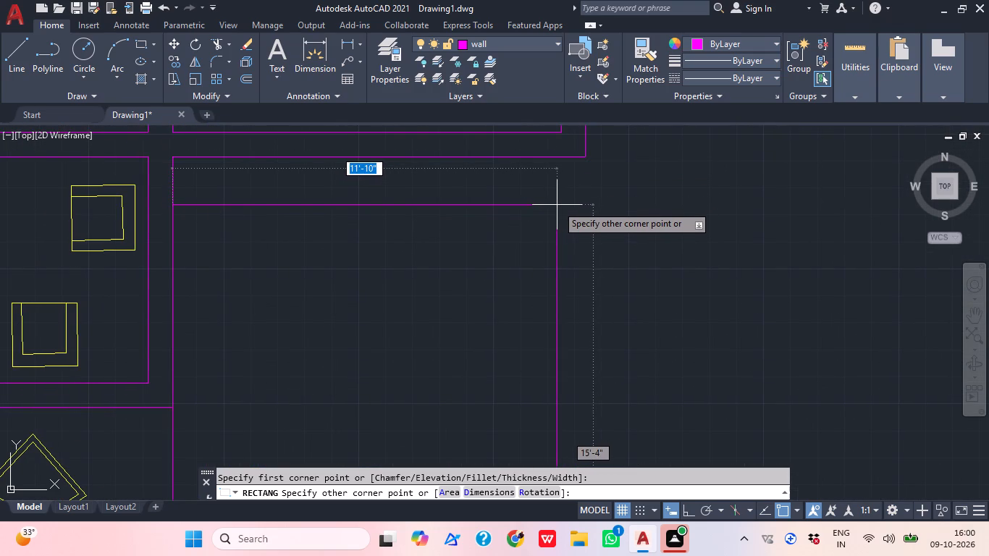
{"action": "middle_click_drag", "start_coordinate": [542, 229], "coordinate": [534, 174]}
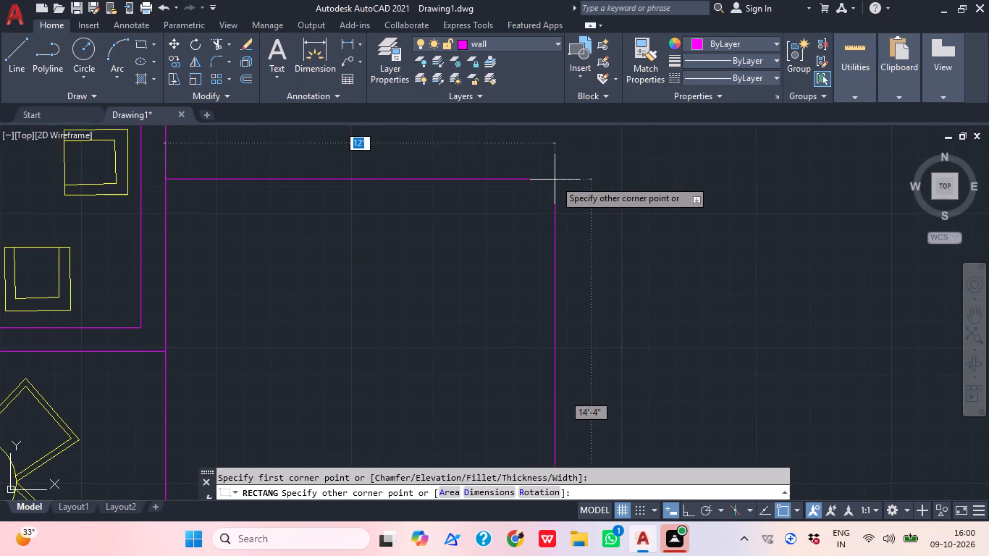
{"action": "scroll", "coordinate": [541, 160], "scroll_direction": "down", "scroll_amount": 2}
{"action": "middle_click_drag", "start_coordinate": [529, 169], "coordinate": [527, 188]}
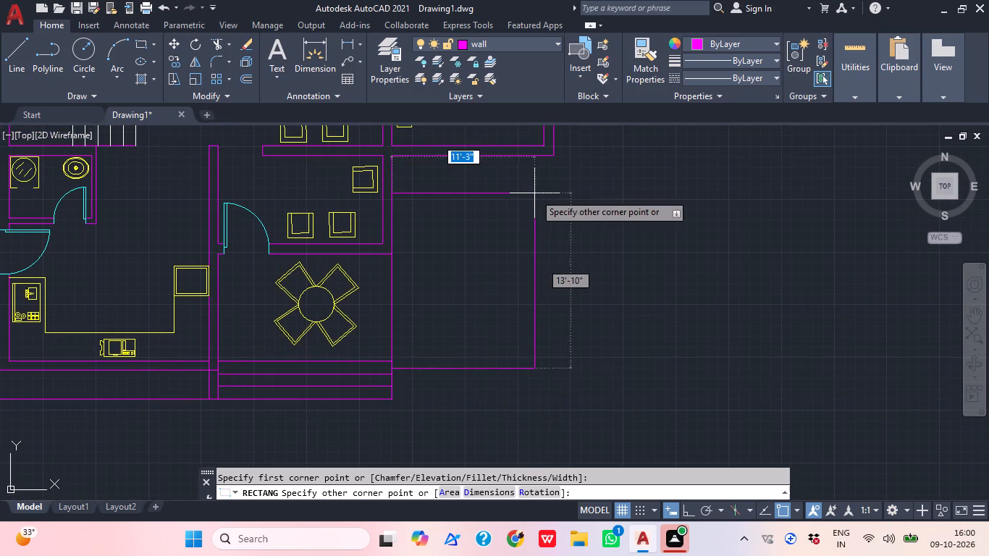
{"action": "left_click", "coordinate": [534, 192]}
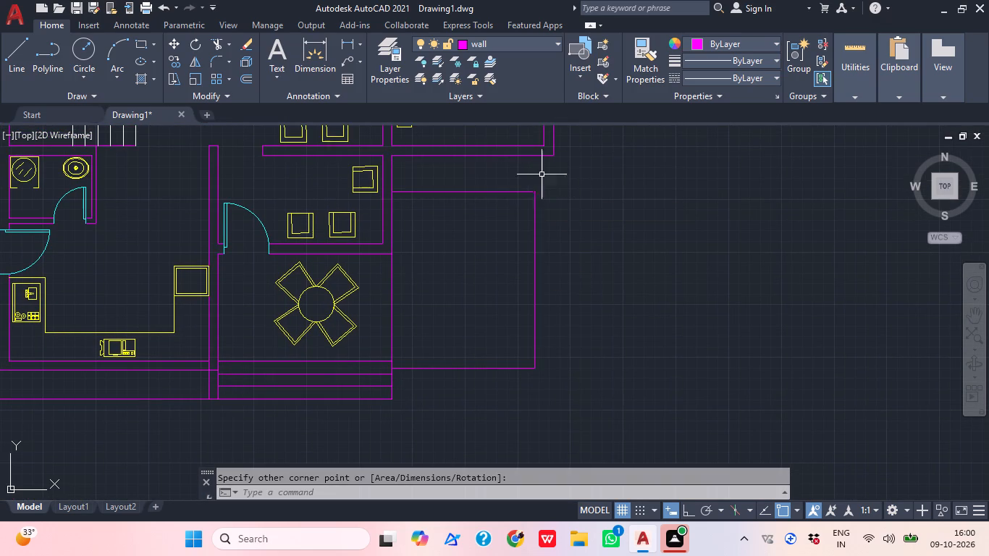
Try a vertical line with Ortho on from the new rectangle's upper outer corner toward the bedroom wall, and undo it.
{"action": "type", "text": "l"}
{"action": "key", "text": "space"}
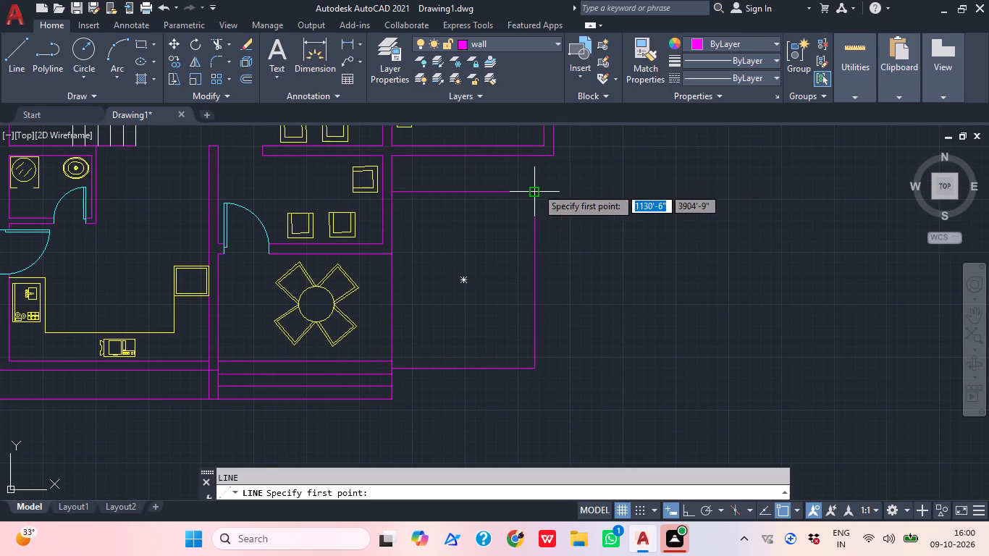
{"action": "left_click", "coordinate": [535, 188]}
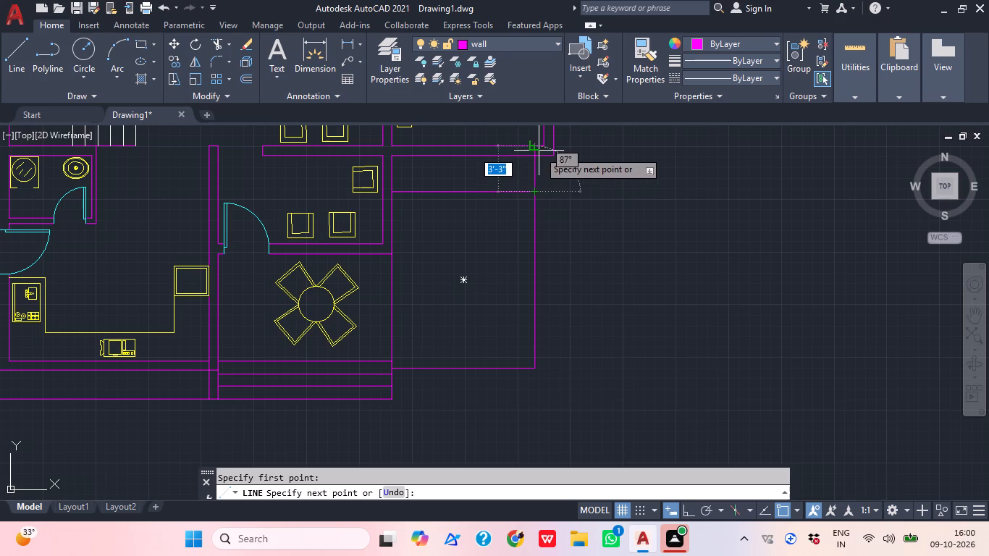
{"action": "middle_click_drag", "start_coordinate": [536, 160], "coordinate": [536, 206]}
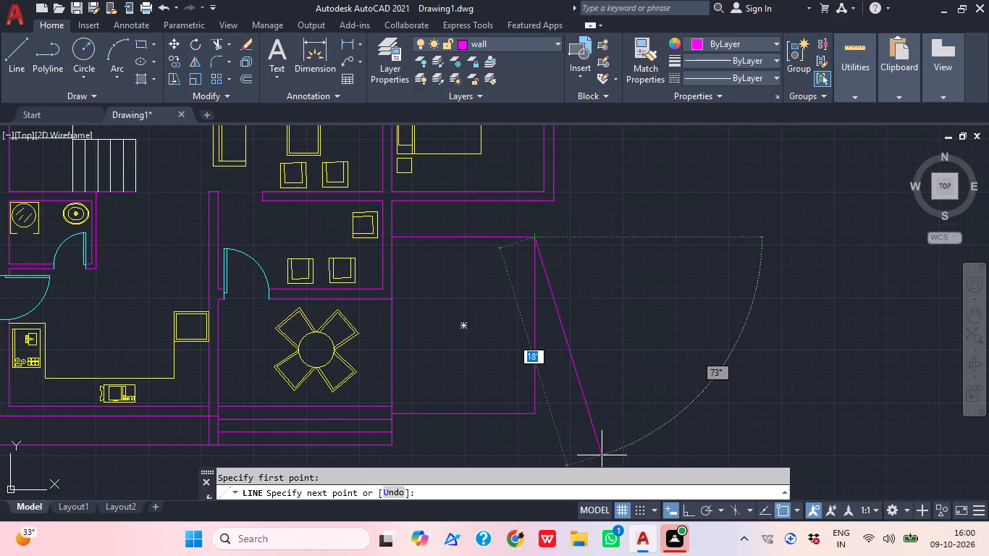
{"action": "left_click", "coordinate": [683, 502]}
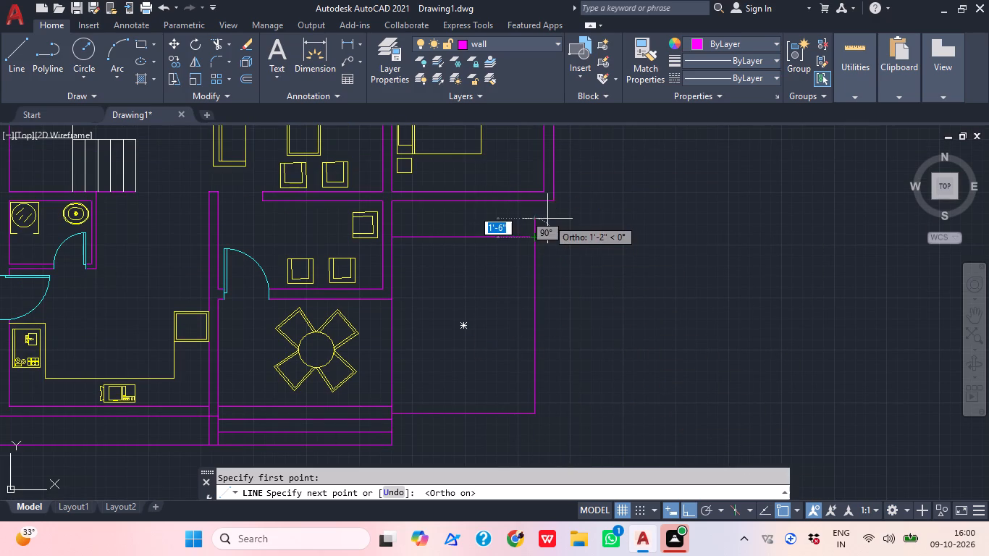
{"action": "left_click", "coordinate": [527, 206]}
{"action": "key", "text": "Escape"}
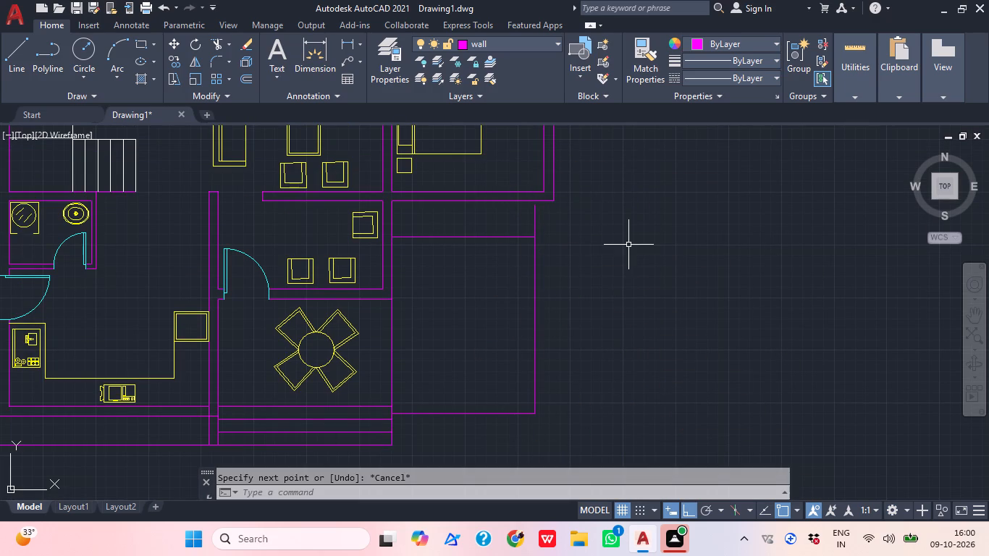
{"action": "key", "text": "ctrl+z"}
Draw a vertical line from the new rectangle's upper outer corner up to the bedroom's lower wall line.
{"action": "middle_click_drag", "start_coordinate": [556, 269], "coordinate": [544, 305]}
{"action": "type", "text": "l"}
{"action": "key", "text": "space"}
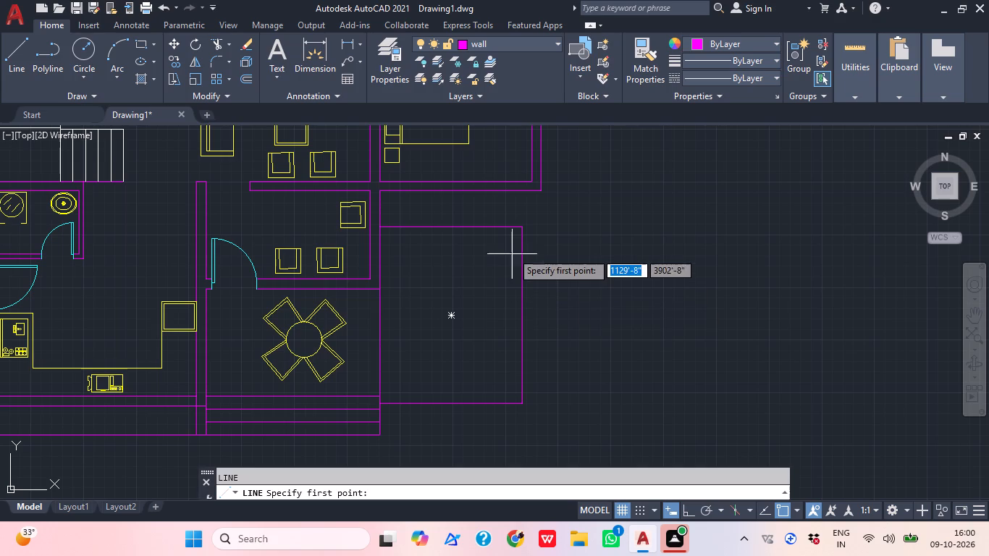
{"action": "left_click", "coordinate": [523, 229]}
{"action": "left_click", "coordinate": [518, 192]}
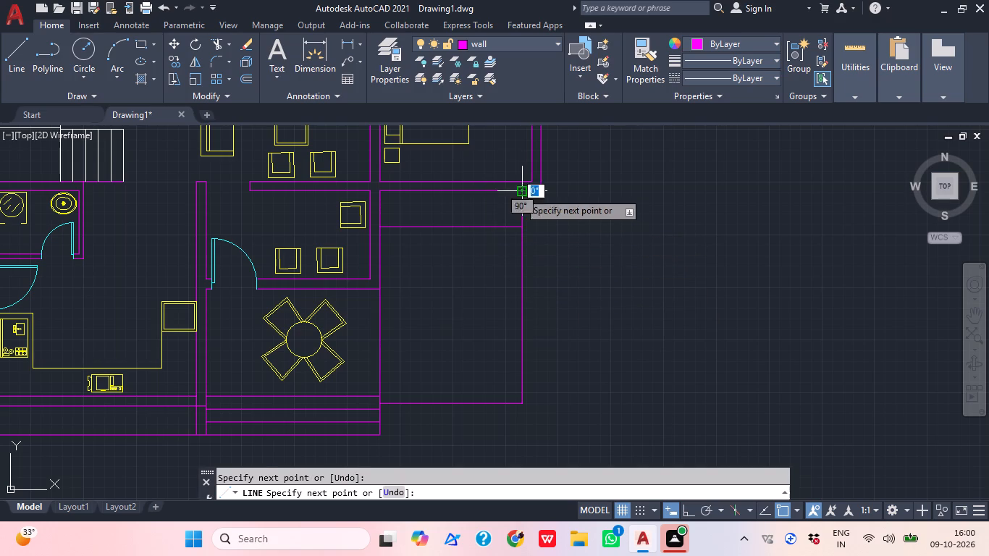
{"action": "key", "text": "Escape"}
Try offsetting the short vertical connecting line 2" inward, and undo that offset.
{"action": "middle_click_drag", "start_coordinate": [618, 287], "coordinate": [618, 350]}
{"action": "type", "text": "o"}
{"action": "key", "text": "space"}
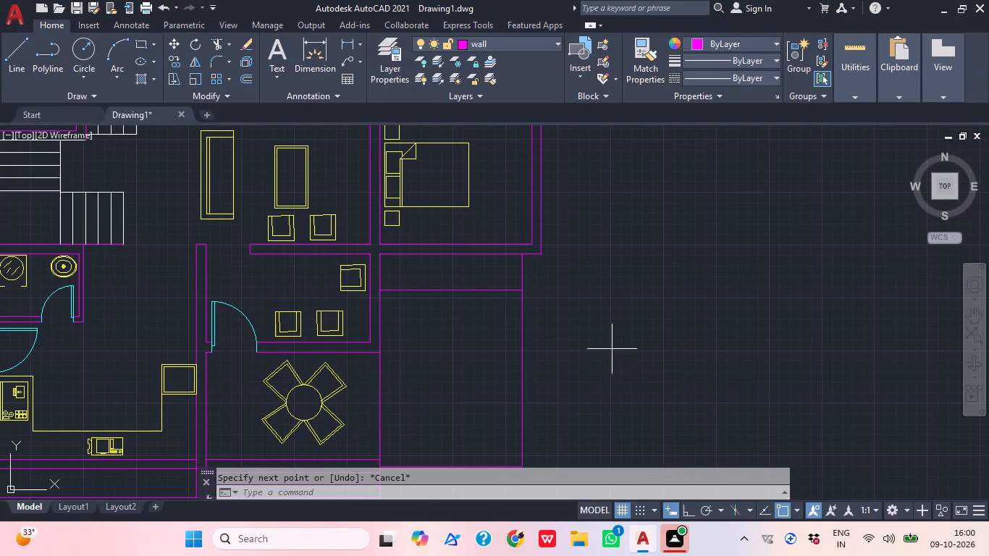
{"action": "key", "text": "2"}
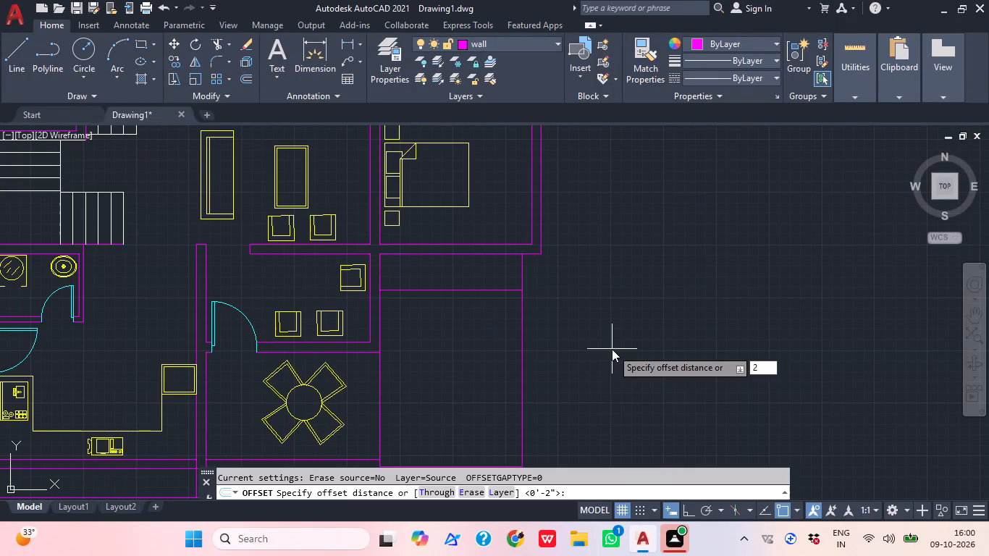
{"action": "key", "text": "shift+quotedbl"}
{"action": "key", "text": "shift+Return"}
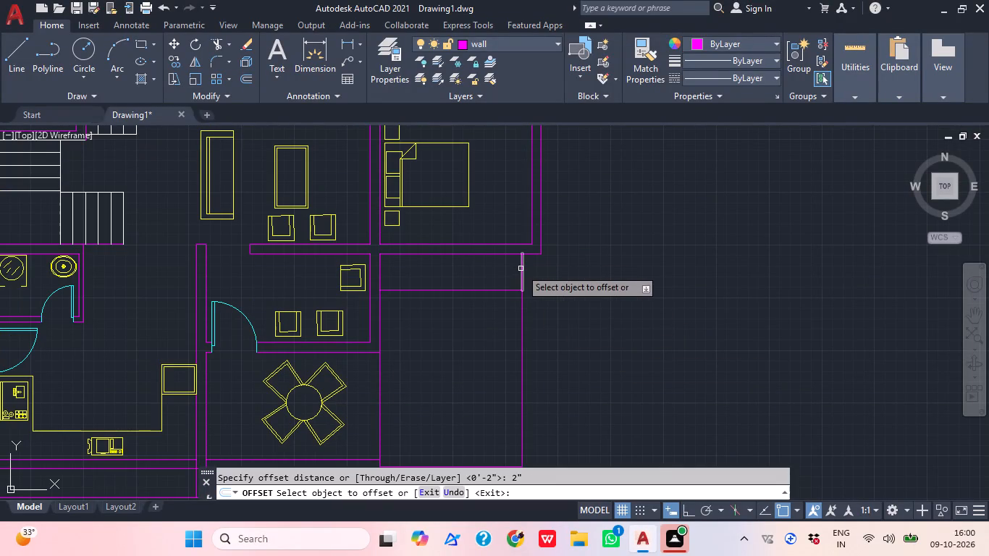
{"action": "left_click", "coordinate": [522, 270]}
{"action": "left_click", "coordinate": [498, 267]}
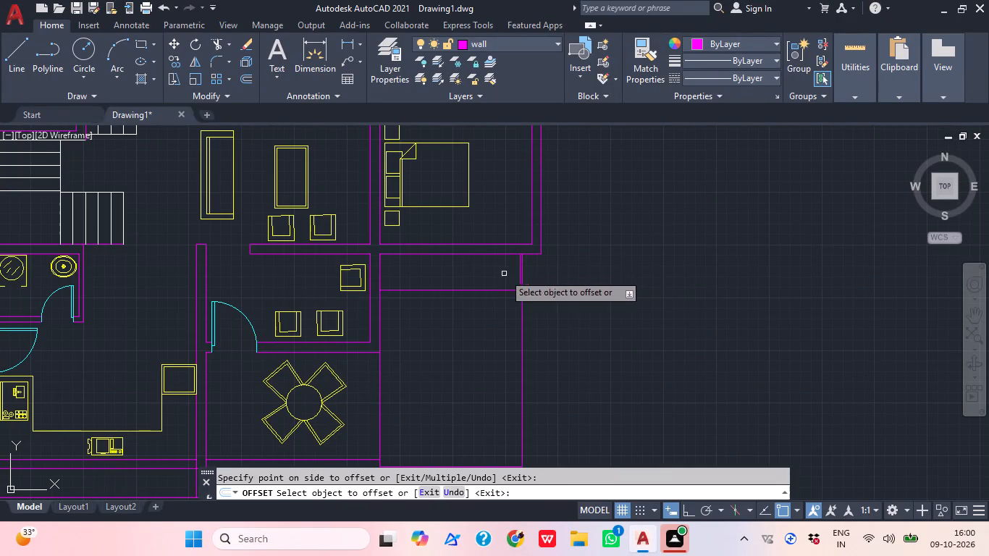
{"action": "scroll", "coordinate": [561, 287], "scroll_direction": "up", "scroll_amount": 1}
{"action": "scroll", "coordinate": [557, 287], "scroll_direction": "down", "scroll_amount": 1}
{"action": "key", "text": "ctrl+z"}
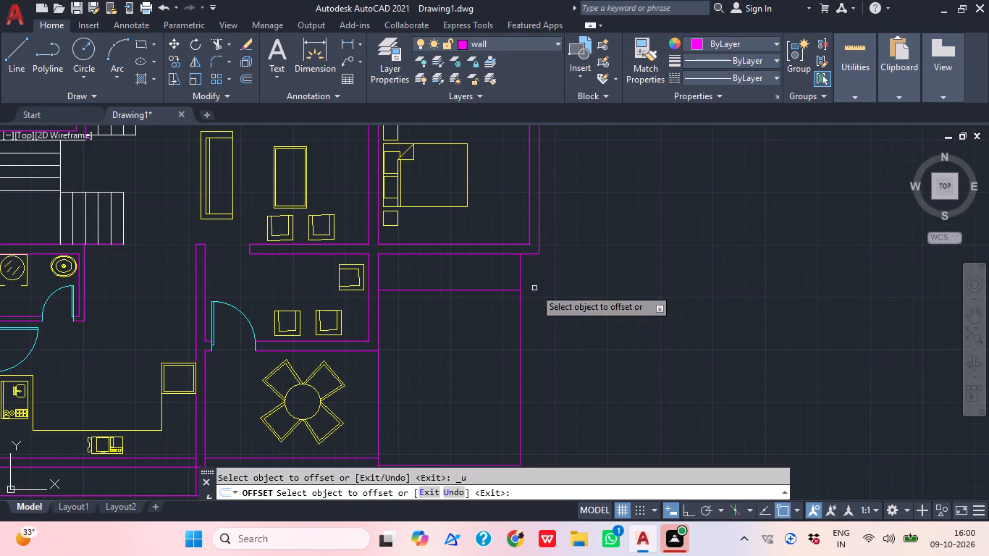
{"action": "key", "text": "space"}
Offset the short vertical connecting line 5" inward and the bedroom's lower outer wall line 5" downward.
{"action": "key", "text": "space"}
{"action": "key", "text": "5"}
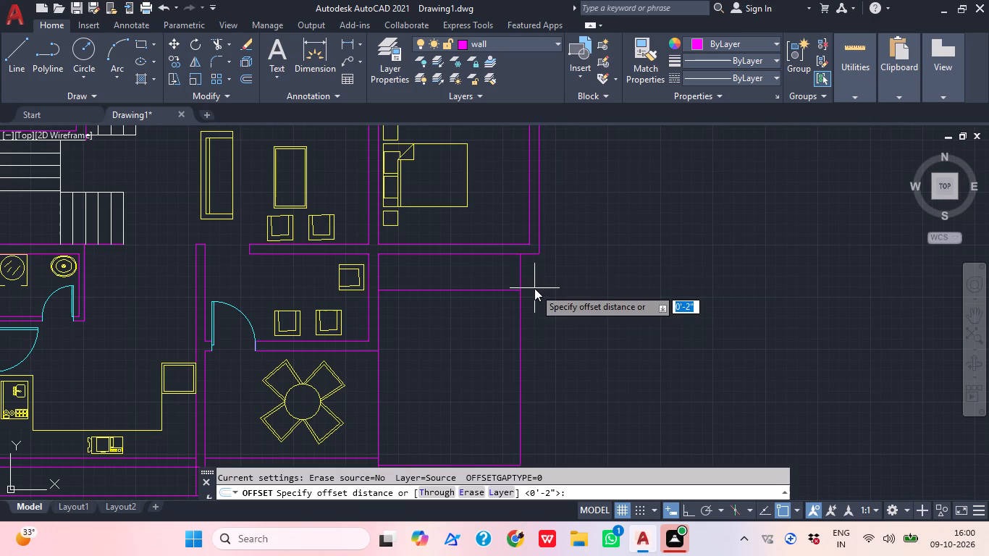
{"action": "key", "text": "shift+quotedbl"}
{"action": "key", "text": "Return"}
{"action": "left_click", "coordinate": [518, 277]}
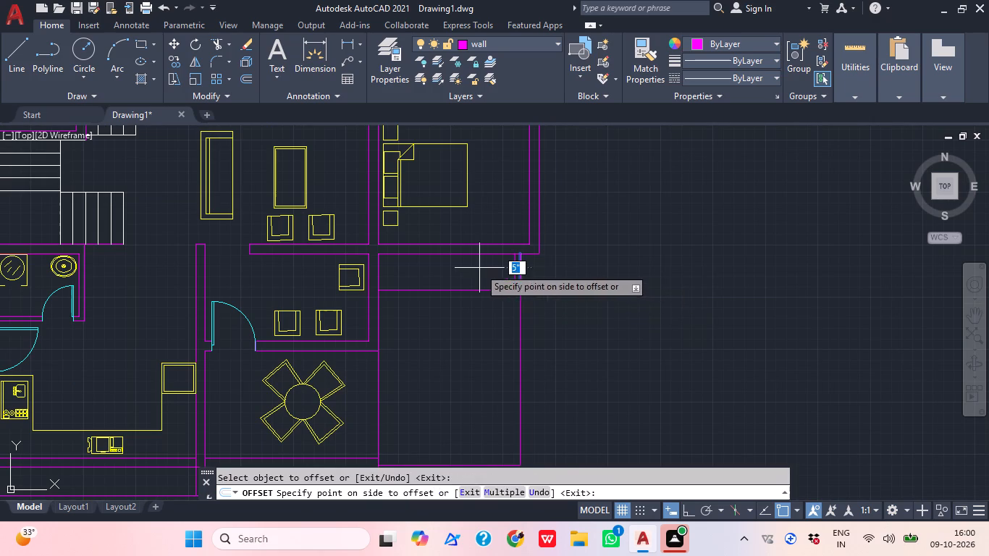
{"action": "left_click", "coordinate": [479, 268]}
{"action": "scroll", "coordinate": [531, 285], "scroll_direction": "up", "scroll_amount": 2}
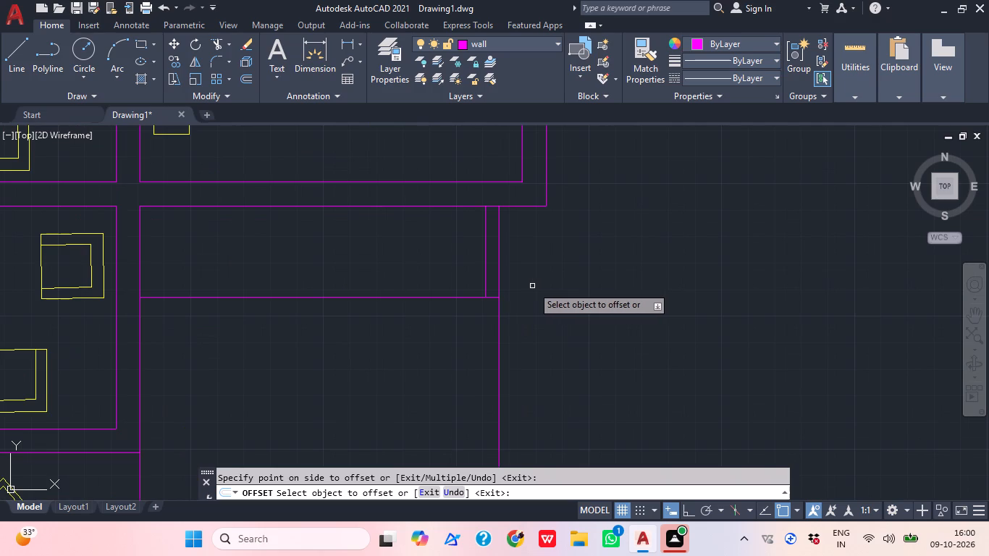
{"action": "left_click", "coordinate": [455, 208]}
{"action": "left_click", "coordinate": [452, 231]}
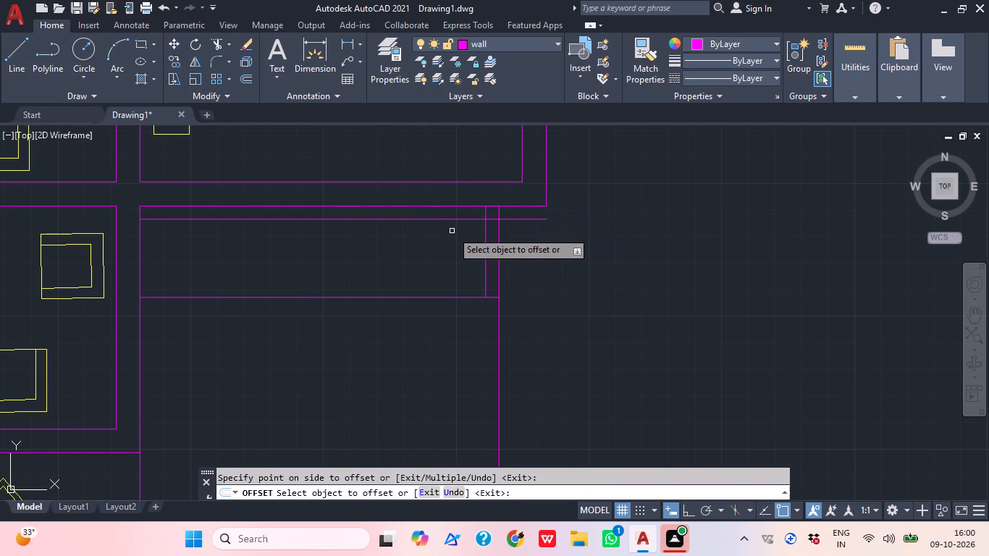
{"action": "key", "text": "grave"}
{"action": "key", "text": "Escape"}
Trim the overlapping offset wall lines at the narrow strip's upper outer corner, keeping the bedroom's outer wall line.
{"action": "key", "text": "t"}
{"action": "type", "text": "r"}
{"action": "key", "text": "space"}
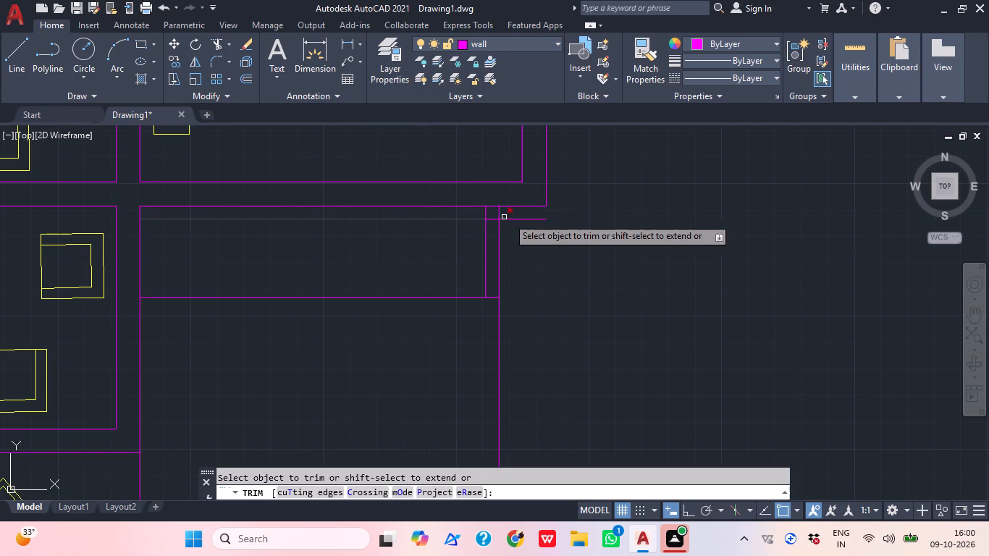
{"action": "left_click", "coordinate": [539, 207]}
{"action": "key", "text": "ctrl+z"}
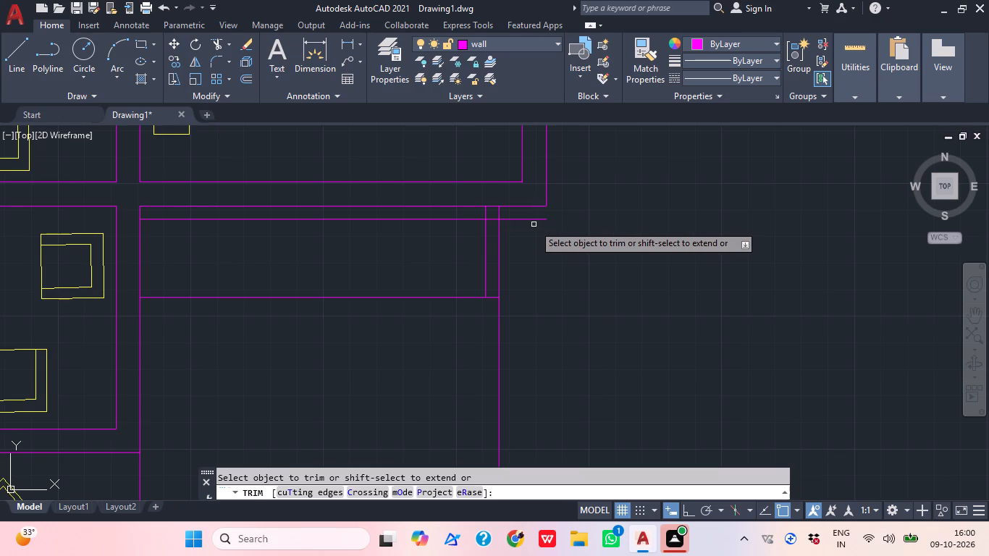
{"action": "left_click", "coordinate": [534, 226]}
{"action": "left_click", "coordinate": [525, 216]}
{"action": "scroll", "coordinate": [497, 216], "scroll_direction": "up", "scroll_amount": 4}
{"action": "left_click", "coordinate": [453, 206]}
{"action": "left_click", "coordinate": [374, 197]}
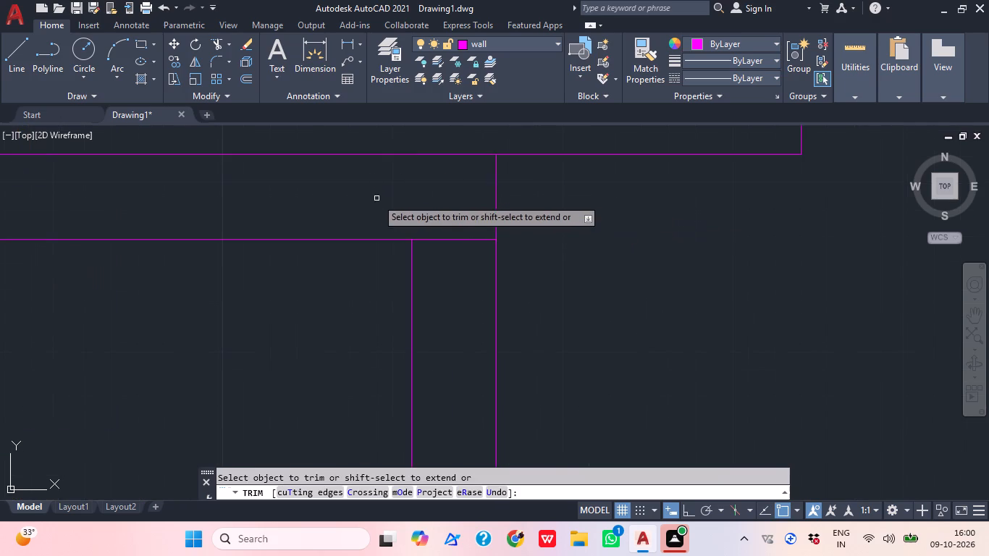
{"action": "left_click", "coordinate": [426, 229]}
{"action": "left_click", "coordinate": [434, 256]}
Trim the short piece of the rectangle's upper edge between the two vertical wall lines at the strip's lower outer corner.
{"action": "scroll", "coordinate": [472, 261], "scroll_direction": "down", "scroll_amount": 5}
{"action": "scroll", "coordinate": [379, 257], "scroll_direction": "up", "scroll_amount": 2}
{"action": "scroll", "coordinate": [414, 276], "scroll_direction": "down", "scroll_amount": 4}
{"action": "scroll", "coordinate": [487, 314], "scroll_direction": "up", "scroll_amount": 4}
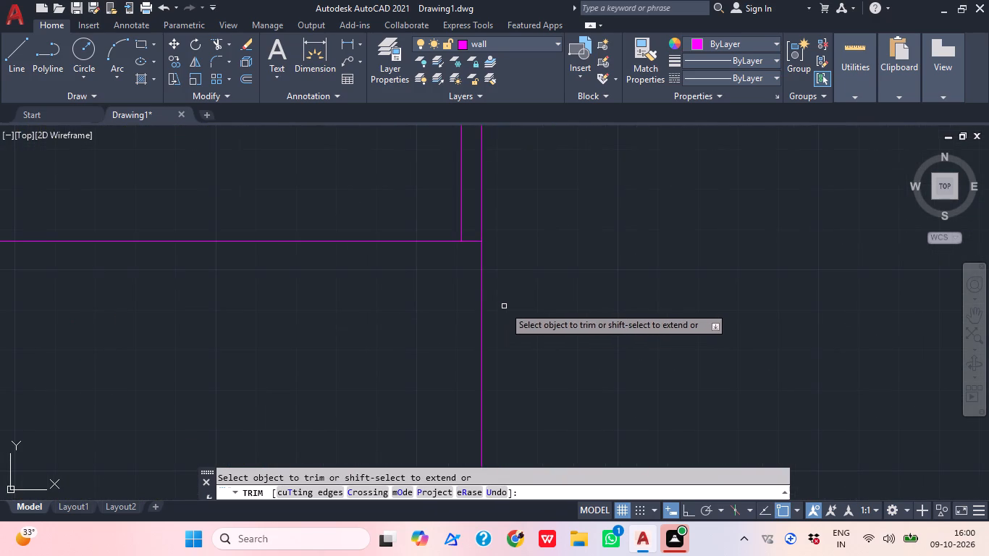
{"action": "scroll", "coordinate": [508, 274], "scroll_direction": "up", "scroll_amount": 3}
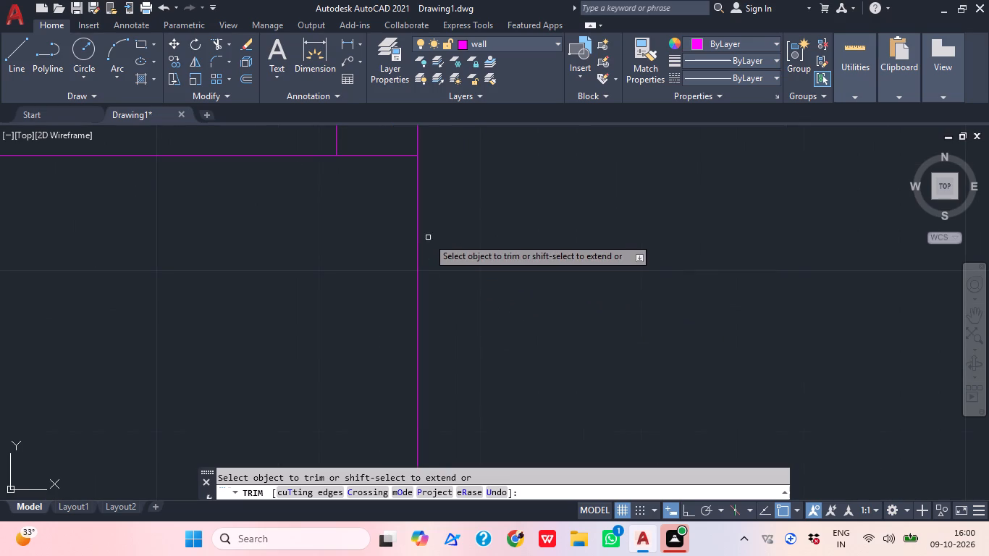
{"action": "left_click", "coordinate": [394, 176]}
{"action": "left_click", "coordinate": [392, 146]}
{"action": "key", "text": "Escape"}
{"action": "scroll", "coordinate": [537, 248], "scroll_direction": "down", "scroll_amount": 6}
{"action": "scroll", "coordinate": [559, 262], "scroll_direction": "up", "scroll_amount": 1}
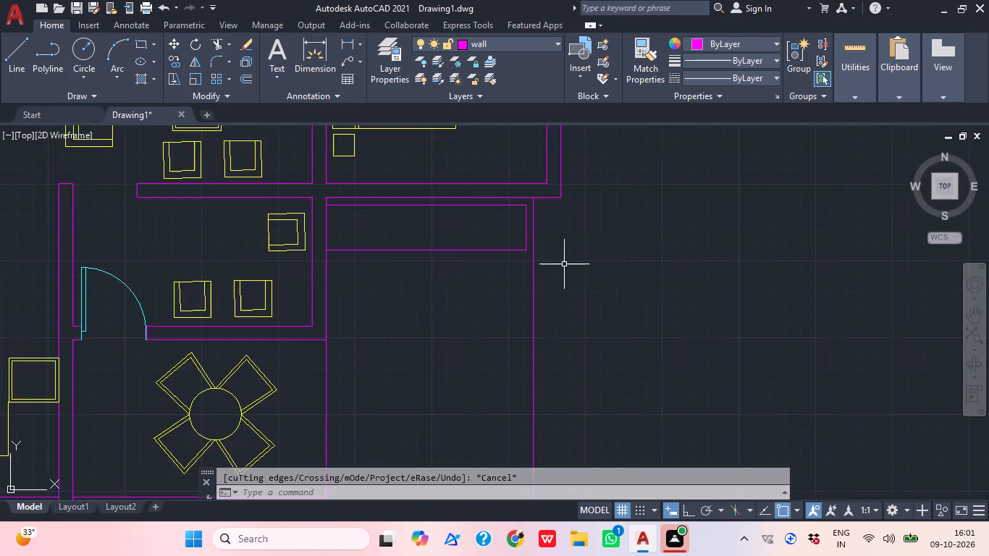
Insert the recent Vehicle car block in the open space to the right of the new rectangle.
{"action": "middle_click_drag", "start_coordinate": [589, 288], "coordinate": [593, 324]}
{"action": "scroll", "coordinate": [593, 324], "scroll_direction": "down", "scroll_amount": 2}
{"action": "middle_click_drag", "start_coordinate": [567, 355], "coordinate": [542, 353]}
{"action": "type", "text": "i"}
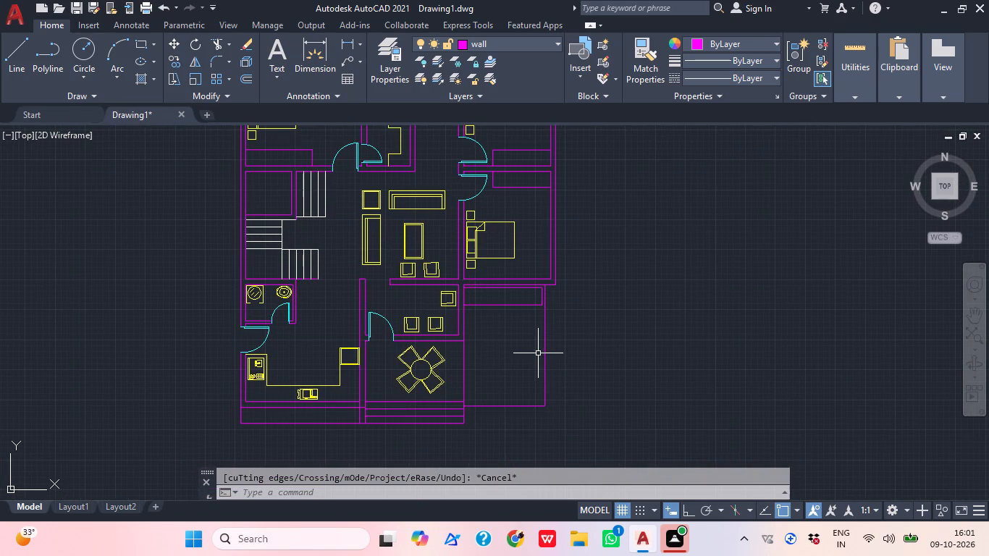
{"action": "key", "text": "space"}
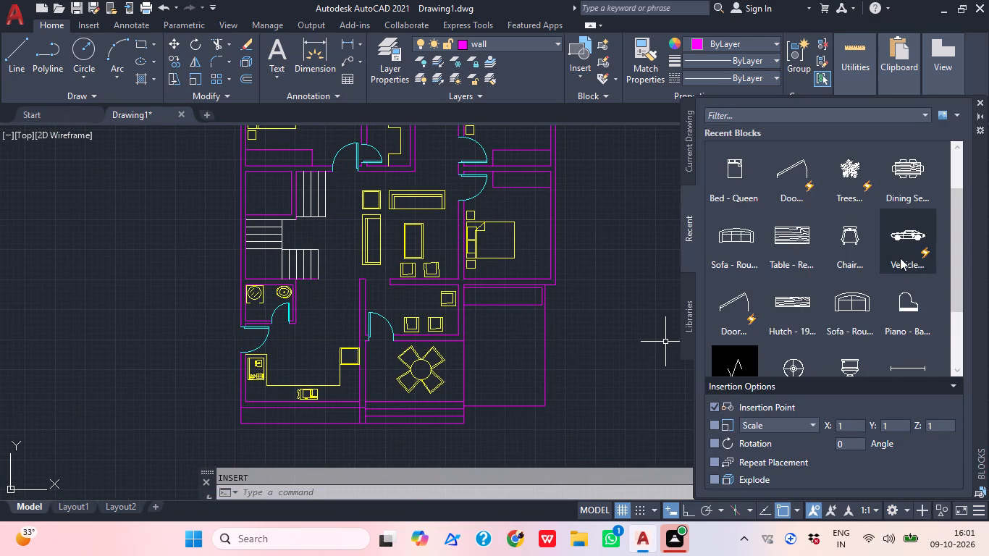
{"action": "left_click_drag", "start_coordinate": [900, 258], "coordinate": [613, 403]}
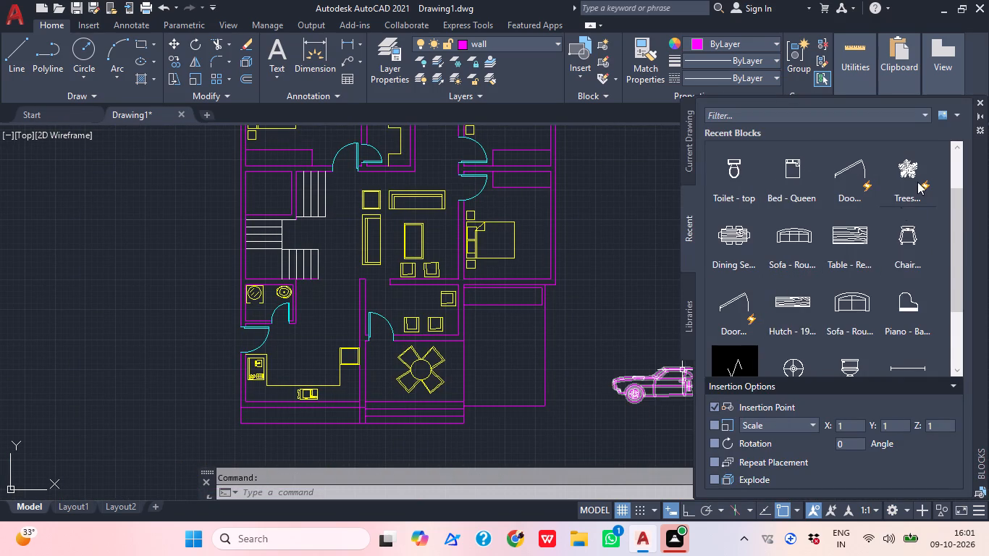
Insert another recent Vehicle car block on the furniture layer, just above the magenta car beside the plan.
{"action": "left_click", "coordinate": [754, 45]}
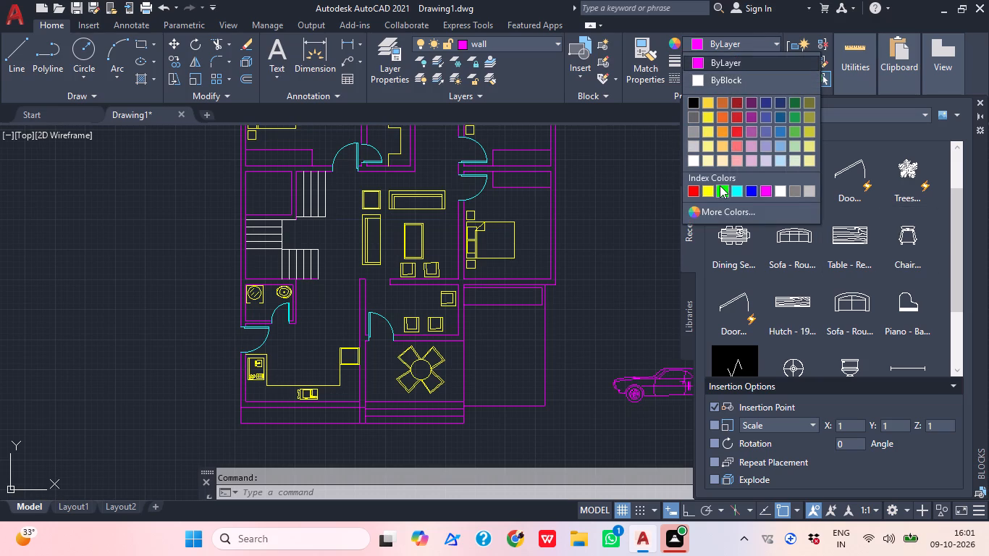
{"action": "left_click", "coordinate": [672, 153]}
{"action": "left_click", "coordinate": [514, 38]}
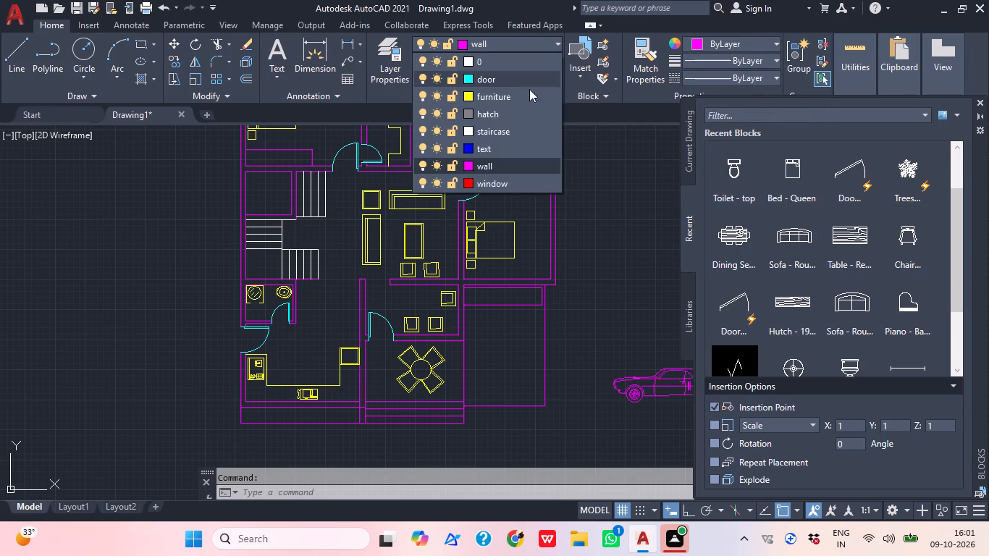
{"action": "left_click", "coordinate": [497, 101]}
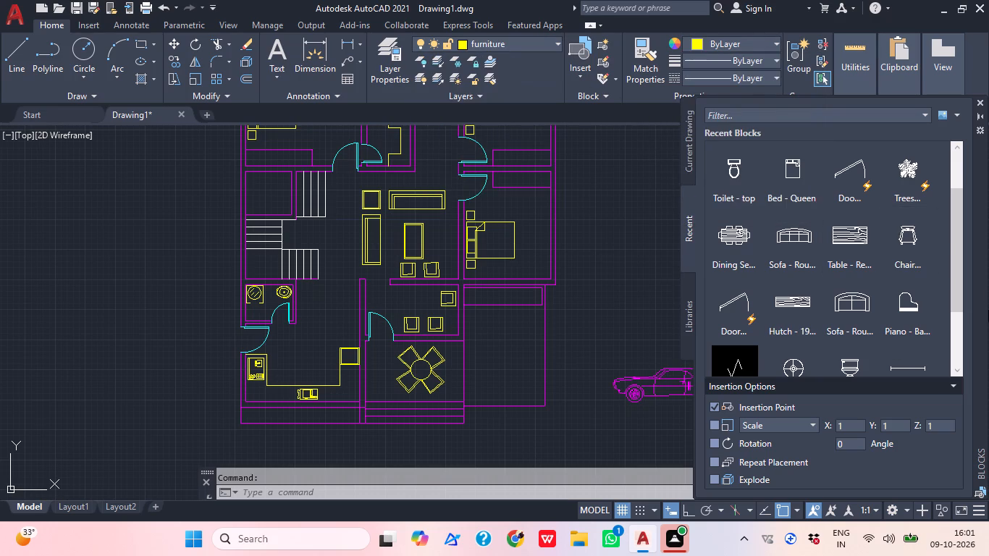
{"action": "scroll", "coordinate": [781, 195], "scroll_direction": "up", "scroll_amount": 1}
{"action": "scroll", "coordinate": [783, 193], "scroll_direction": "down", "scroll_amount": 1}
{"action": "scroll", "coordinate": [783, 193], "scroll_direction": "up", "scroll_amount": 1}
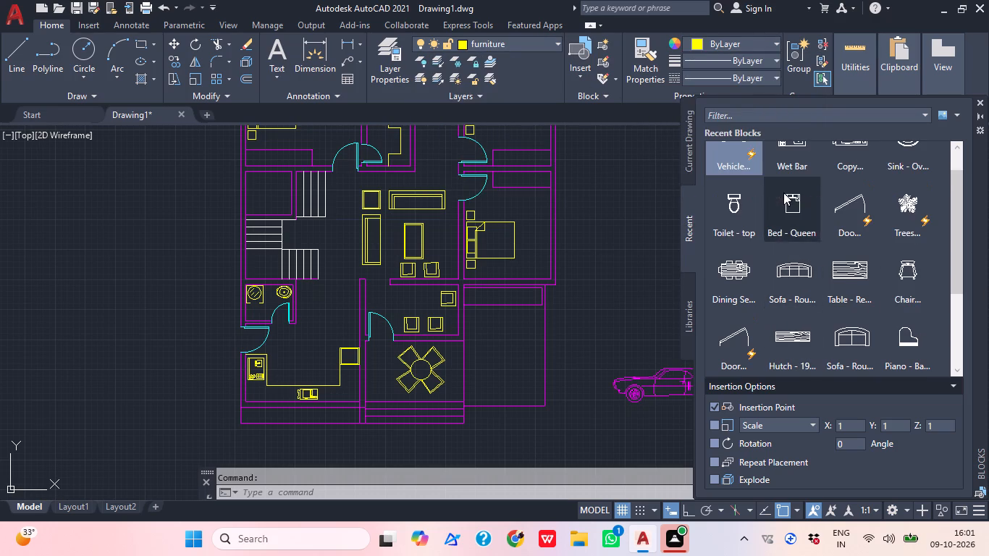
{"action": "scroll", "coordinate": [814, 217], "scroll_direction": "up", "scroll_amount": 6}
{"action": "left_click_drag", "start_coordinate": [728, 172], "coordinate": [605, 355]}
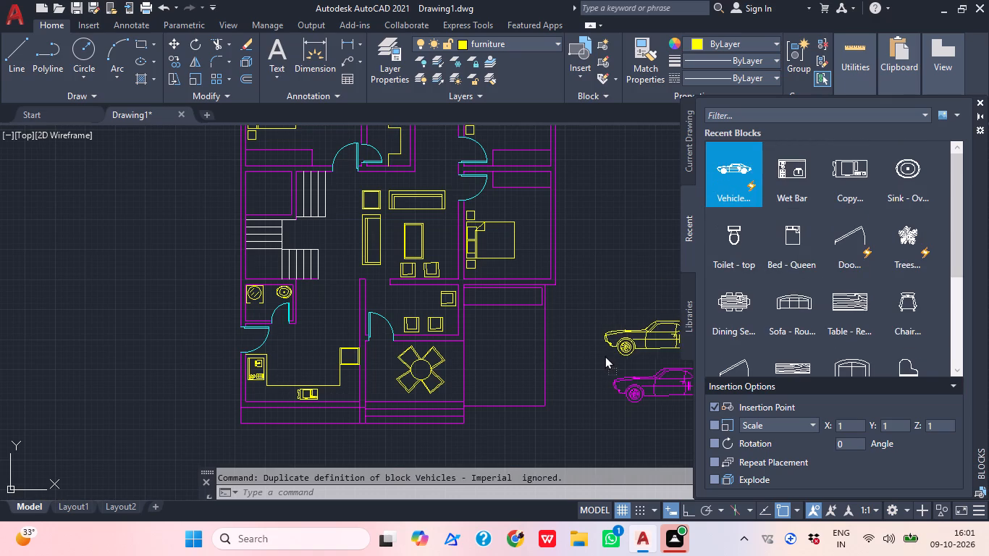
{"action": "left_click_drag", "start_coordinate": [605, 355], "coordinate": [602, 355]}
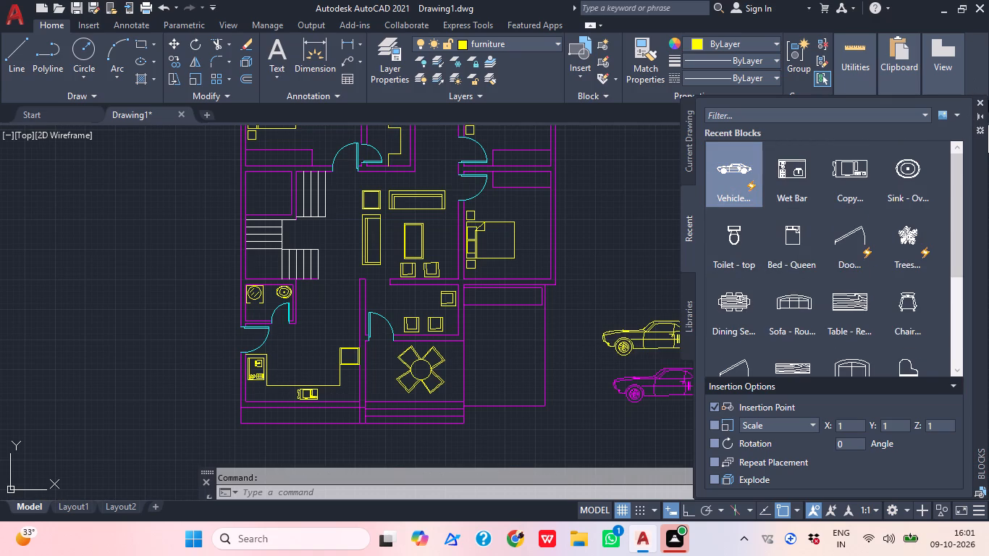
{"action": "left_click", "coordinate": [975, 98]}
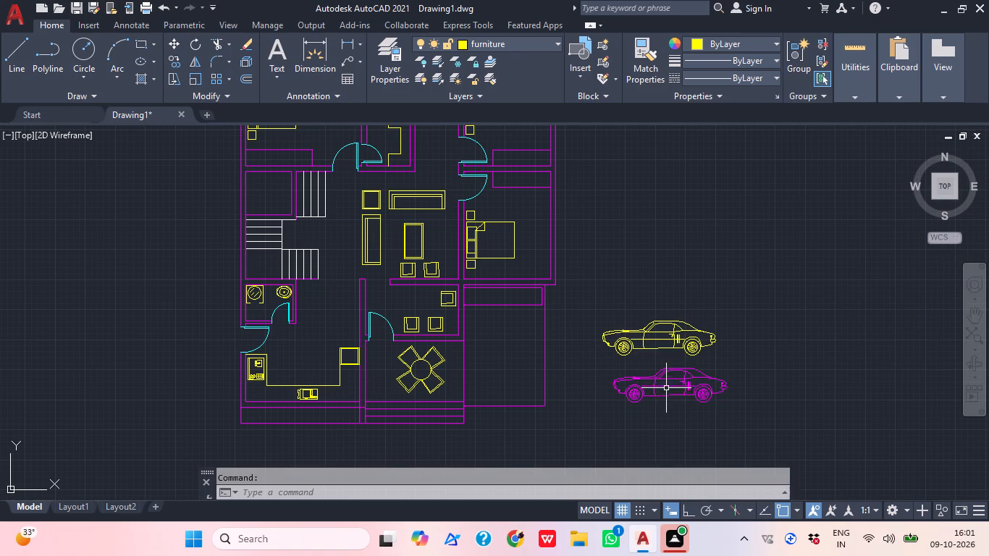
Erase the magenta car block that was placed on the wall layer.
{"action": "left_click", "coordinate": [665, 387]}
{"action": "key", "text": "Delete"}
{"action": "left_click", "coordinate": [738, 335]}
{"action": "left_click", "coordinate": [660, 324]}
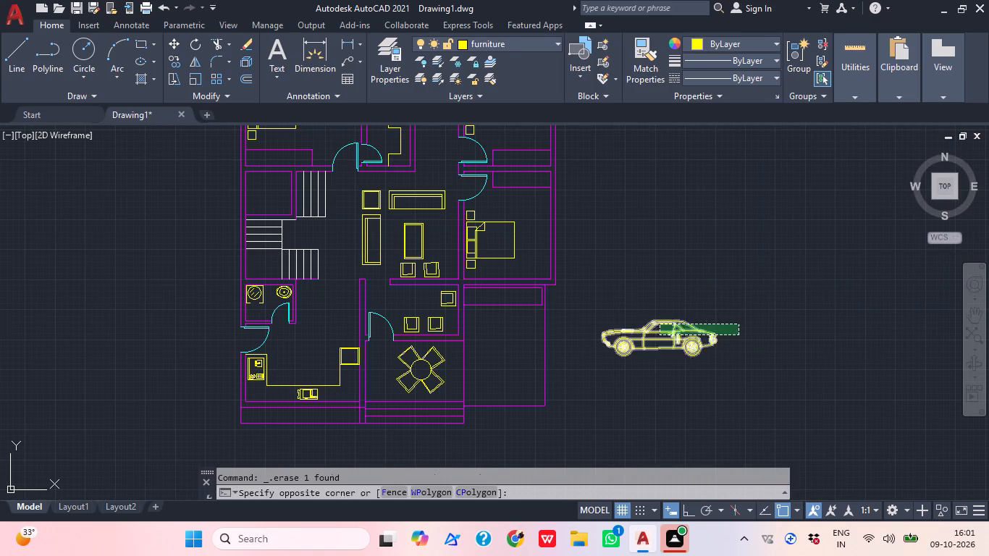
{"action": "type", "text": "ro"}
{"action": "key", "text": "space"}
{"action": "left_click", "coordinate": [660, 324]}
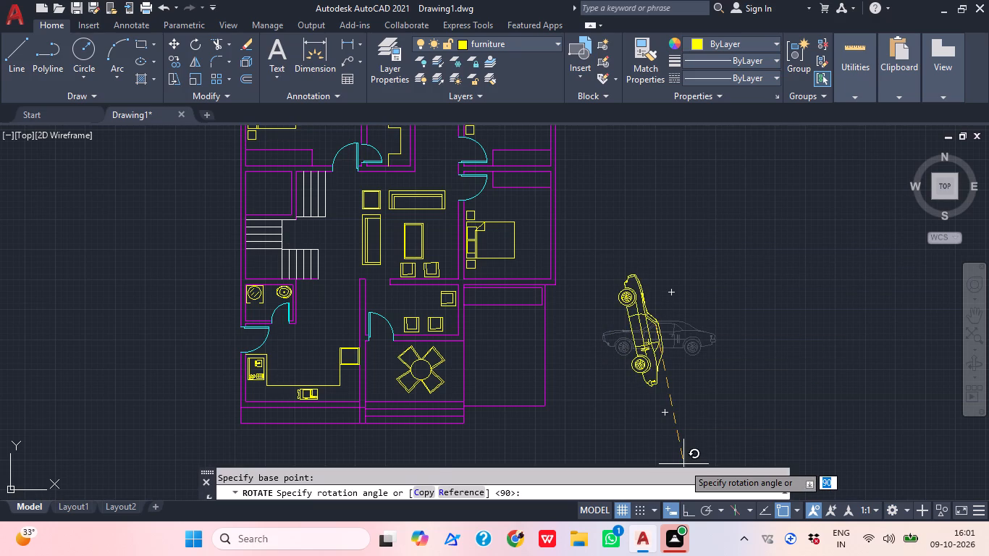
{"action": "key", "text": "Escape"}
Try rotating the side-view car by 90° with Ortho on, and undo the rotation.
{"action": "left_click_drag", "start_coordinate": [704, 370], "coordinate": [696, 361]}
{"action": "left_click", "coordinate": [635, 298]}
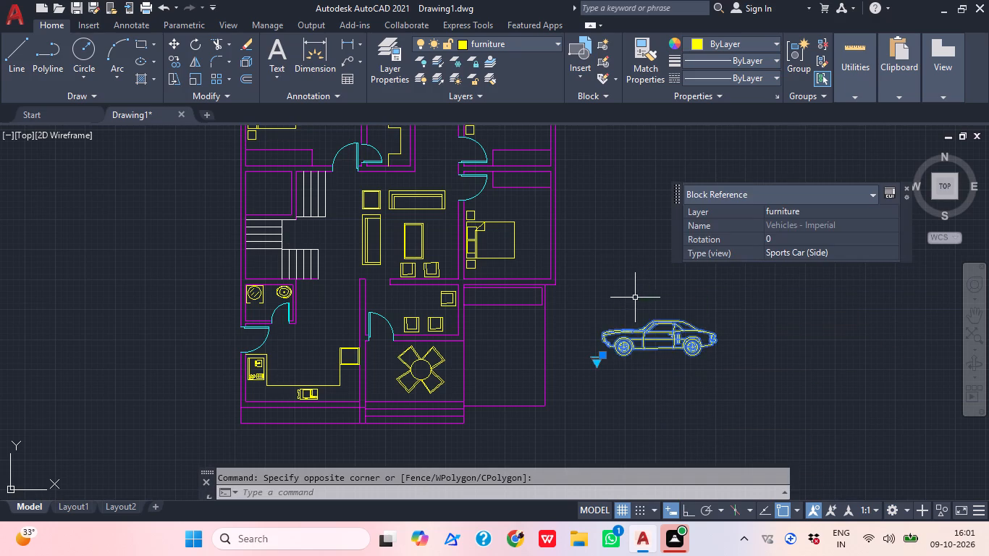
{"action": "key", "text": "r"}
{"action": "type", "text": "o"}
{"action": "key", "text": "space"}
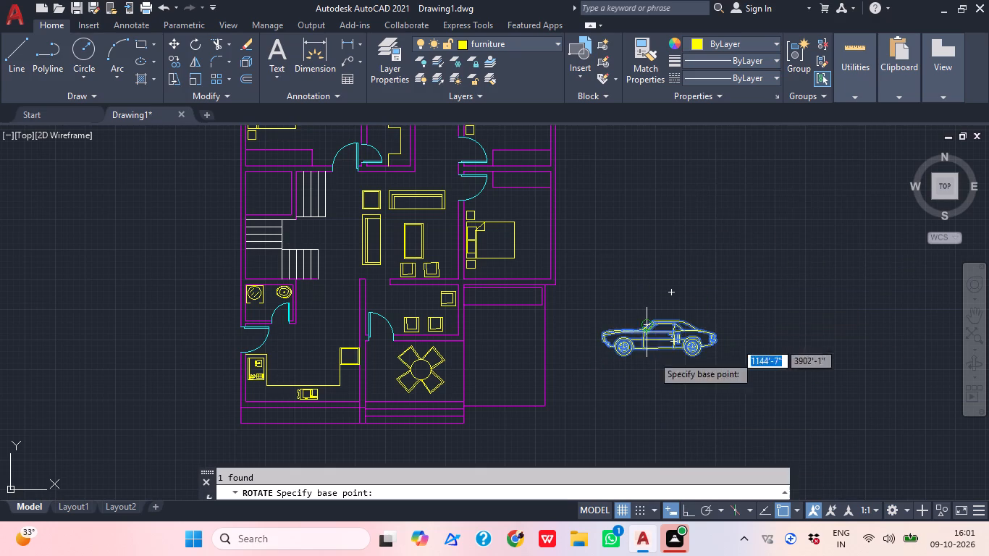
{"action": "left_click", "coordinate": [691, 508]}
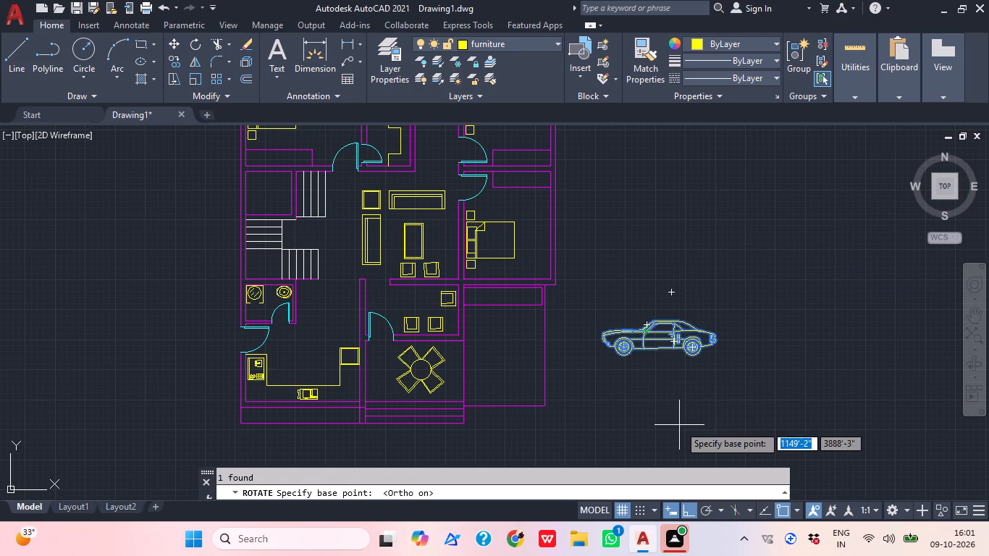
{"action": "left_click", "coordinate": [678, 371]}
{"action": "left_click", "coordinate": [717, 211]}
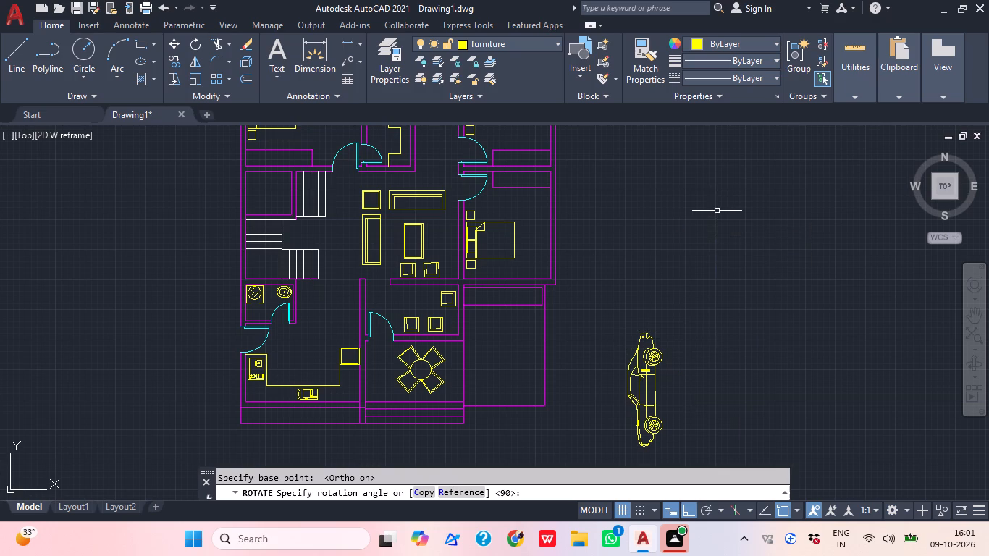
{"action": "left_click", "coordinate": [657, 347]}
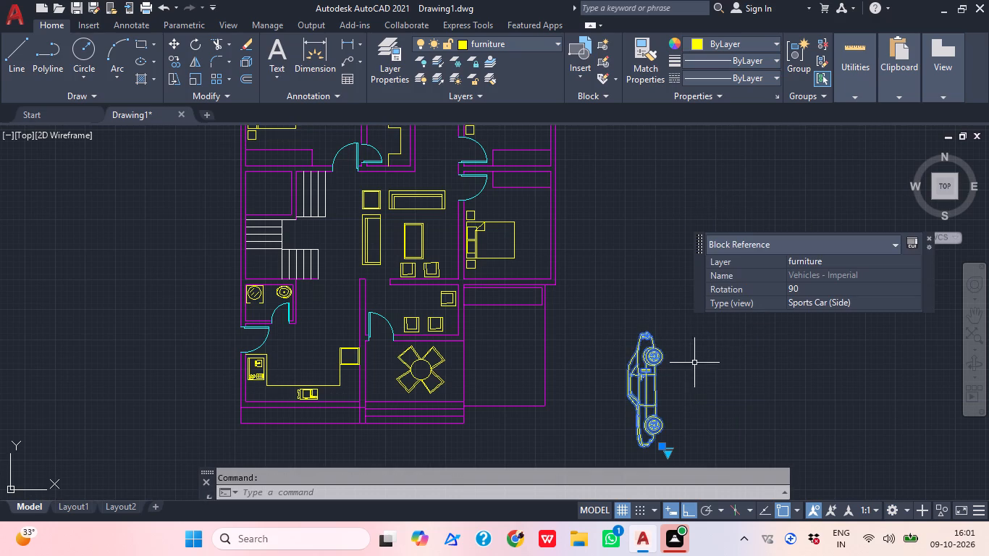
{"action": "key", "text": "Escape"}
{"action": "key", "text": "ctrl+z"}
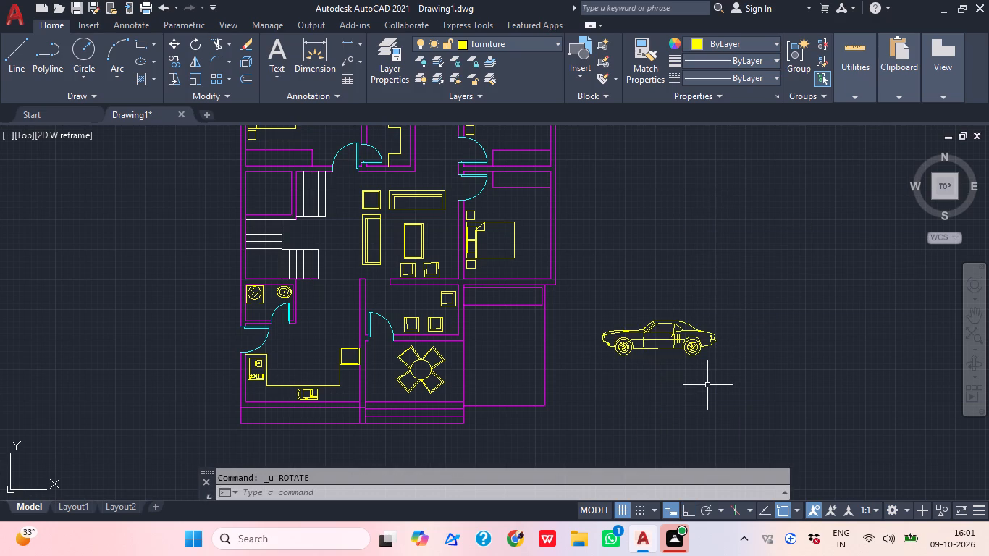
Switch the car block's view type to Sports Car (Top), after trying Sedan (Top).
{"action": "left_click_drag", "start_coordinate": [685, 349], "coordinate": [677, 342]}
{"action": "left_click", "coordinate": [597, 365]}
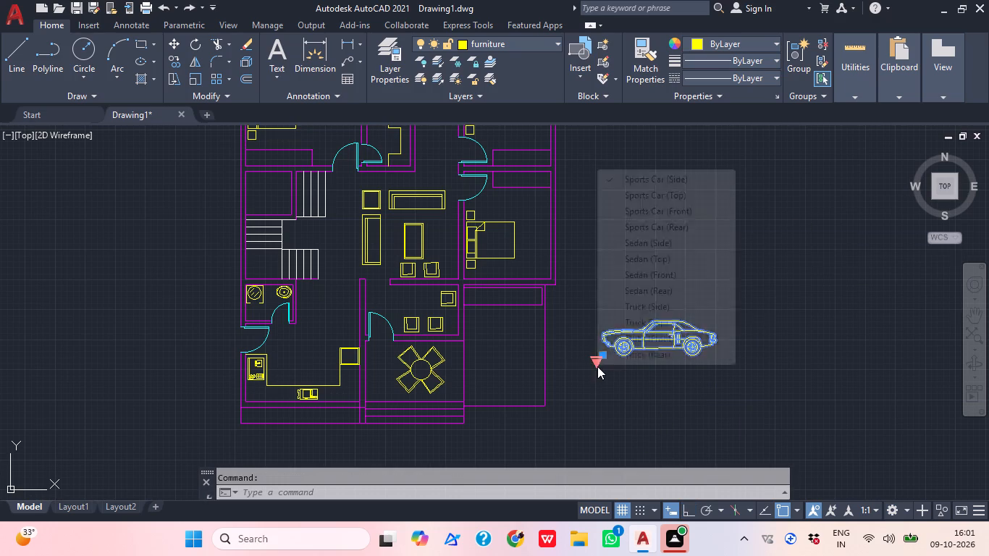
{"action": "left_click", "coordinate": [664, 261]}
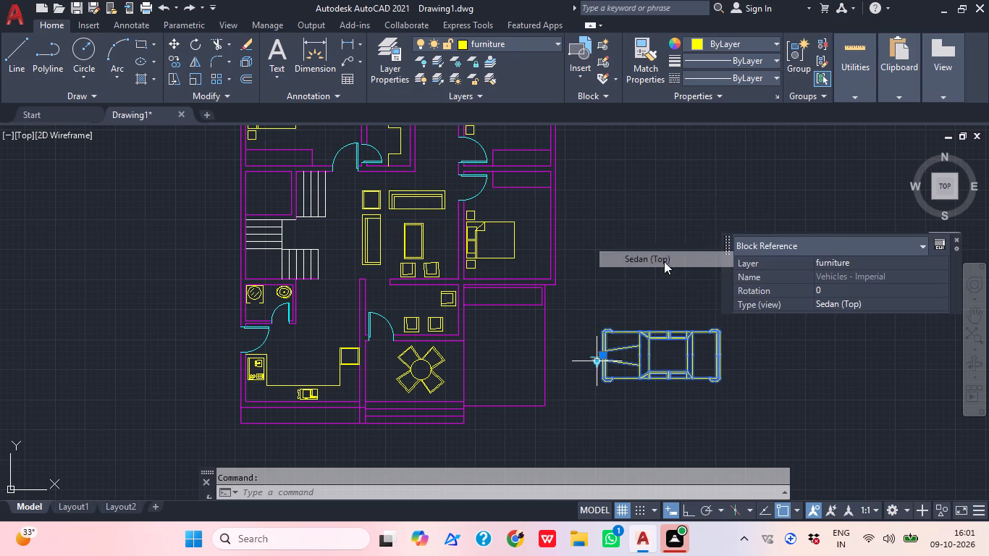
{"action": "left_click", "coordinate": [596, 365]}
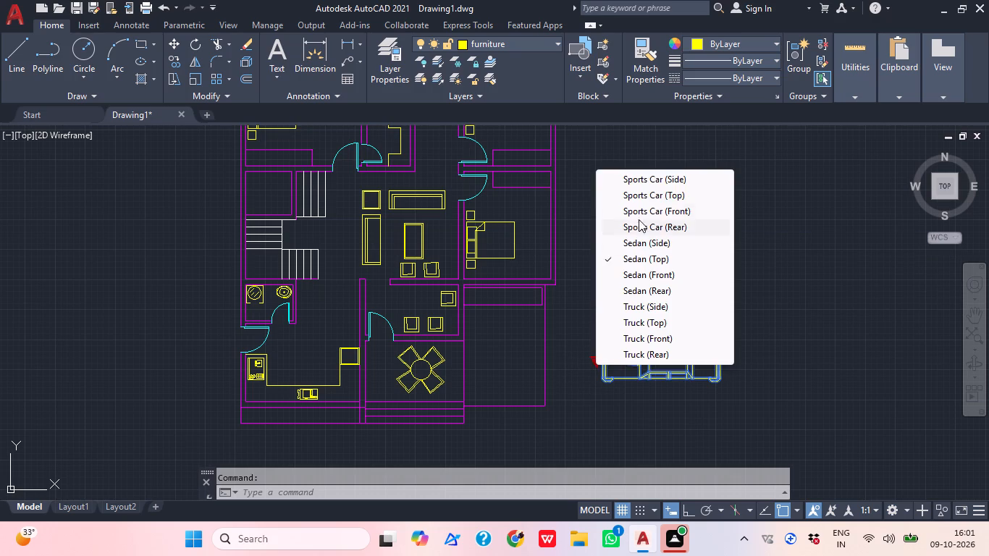
{"action": "left_click", "coordinate": [670, 200]}
{"action": "key", "text": "Escape"}
Rotate the top-view sports car by 270° with Ortho on so its front faces the top of the plan.
{"action": "left_click_drag", "start_coordinate": [746, 407], "coordinate": [736, 398]}
{"action": "left_click", "coordinate": [634, 301]}
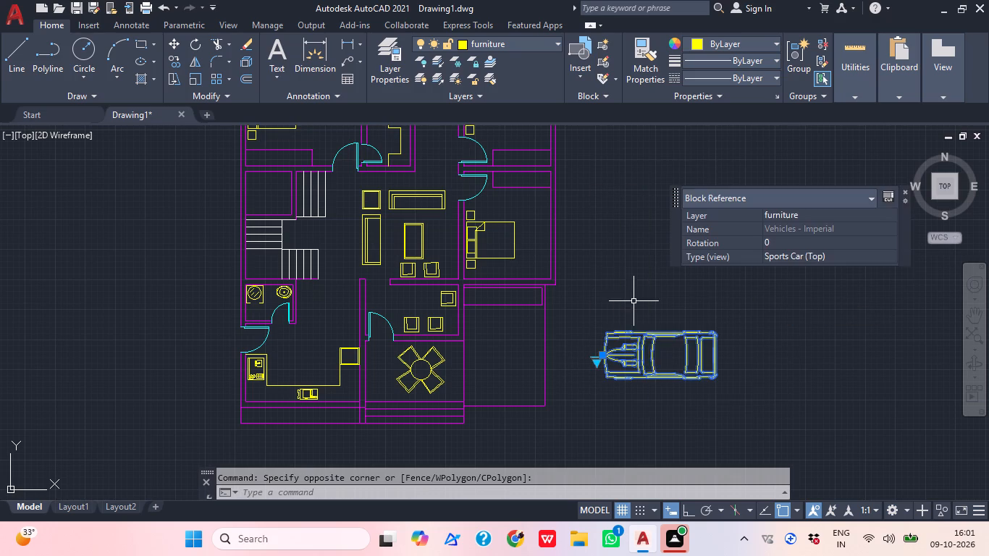
{"action": "key", "text": "r"}
{"action": "key", "text": "o"}
{"action": "key", "text": "space"}
{"action": "left_click", "coordinate": [670, 405]}
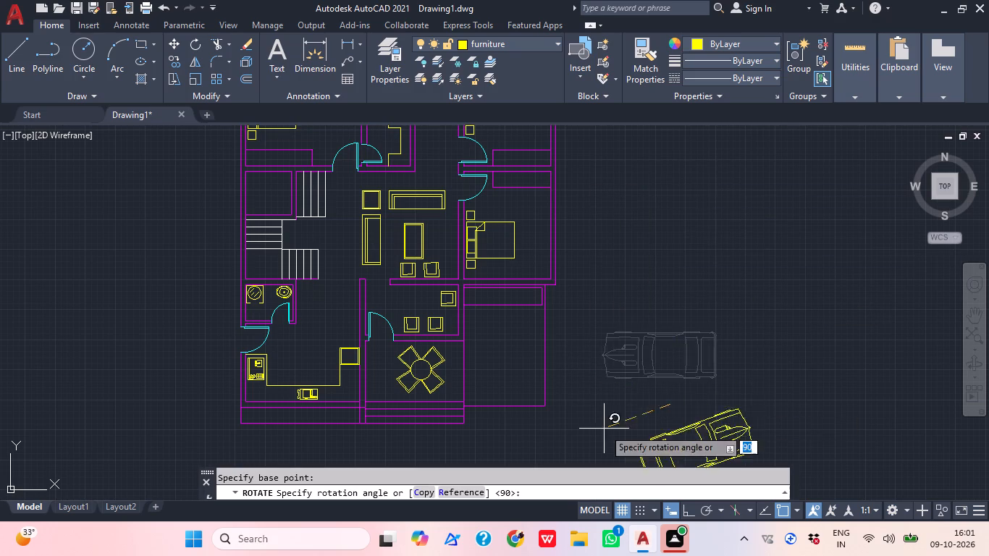
{"action": "left_click", "coordinate": [688, 518]}
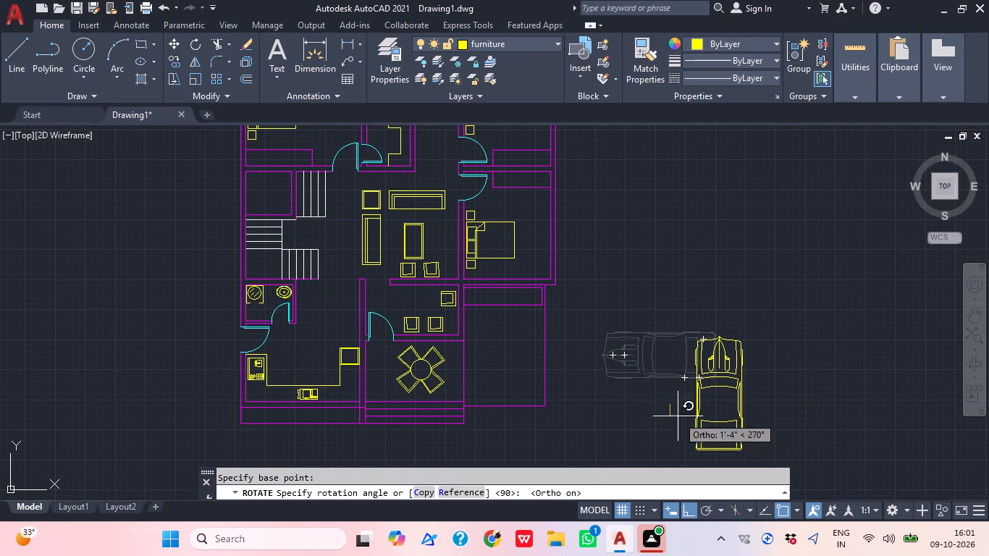
{"action": "middle_click_drag", "start_coordinate": [707, 423], "coordinate": [702, 302]}
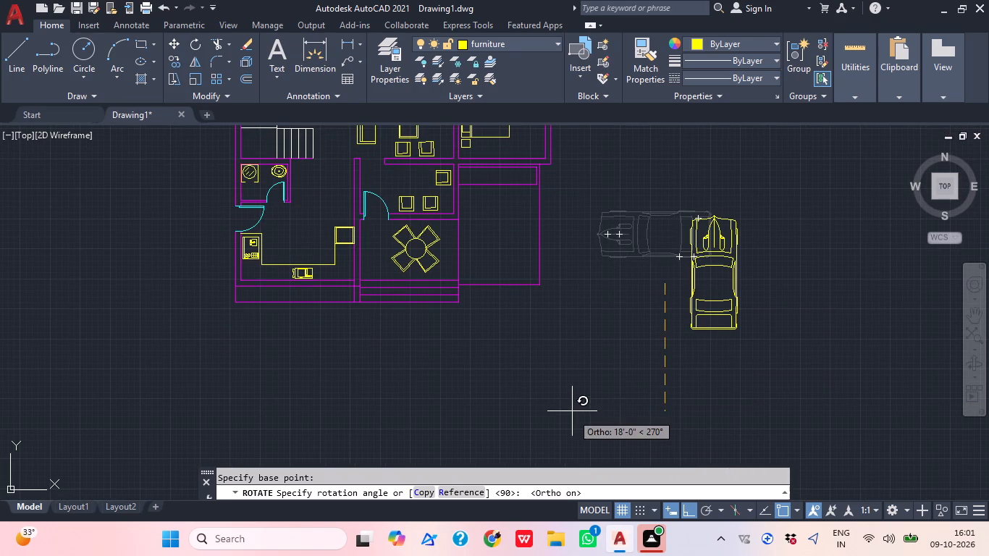
{"action": "left_click", "coordinate": [572, 411]}
Move the sports car with Ortho off into the parking rectangle beside the round-table room, just below the narrow strip.
{"action": "left_click_drag", "start_coordinate": [821, 336], "coordinate": [780, 323]}
{"action": "left_click", "coordinate": [655, 319]}
{"action": "type", "text": "m"}
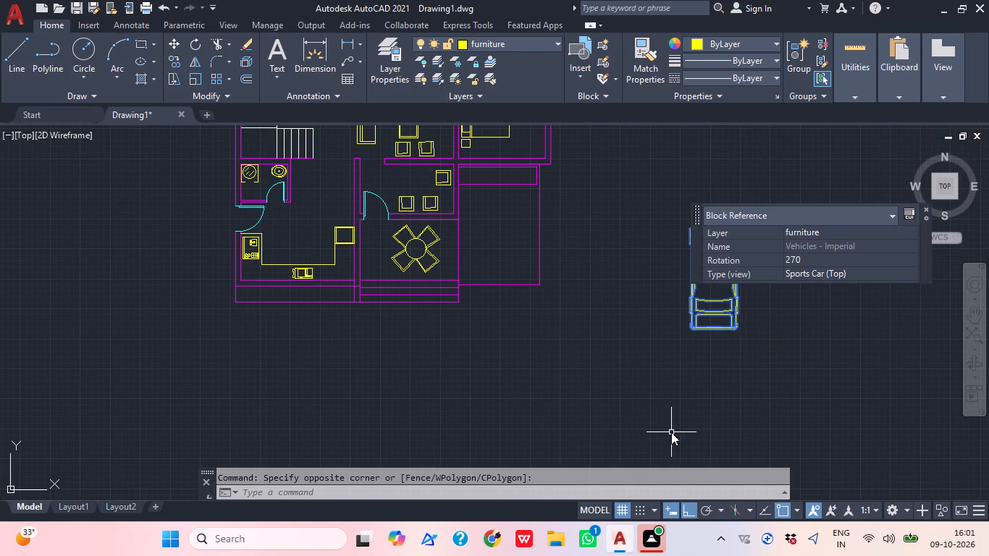
{"action": "key", "text": "space"}
{"action": "left_click", "coordinate": [707, 282]}
{"action": "middle_click_drag", "start_coordinate": [742, 304], "coordinate": [729, 372]}
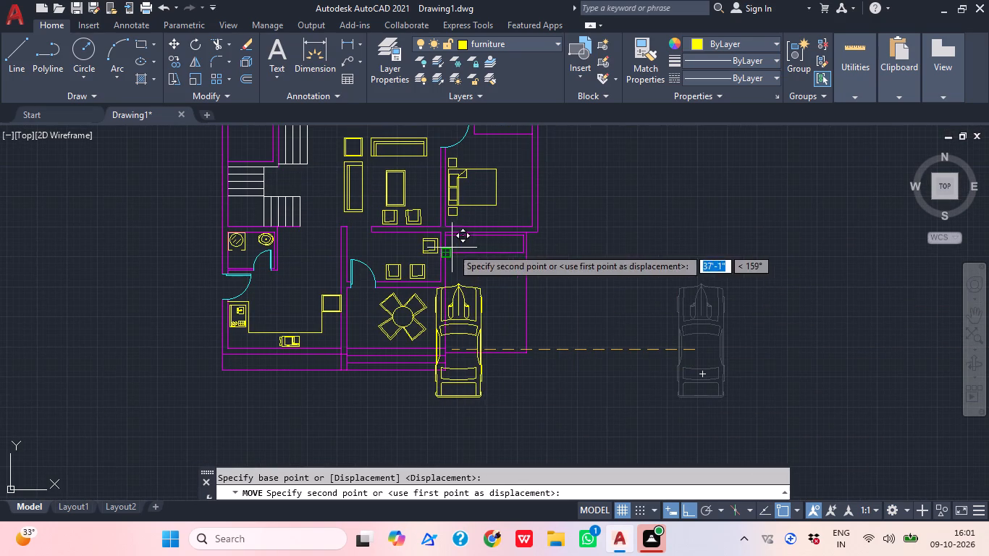
{"action": "left_click", "coordinate": [692, 507]}
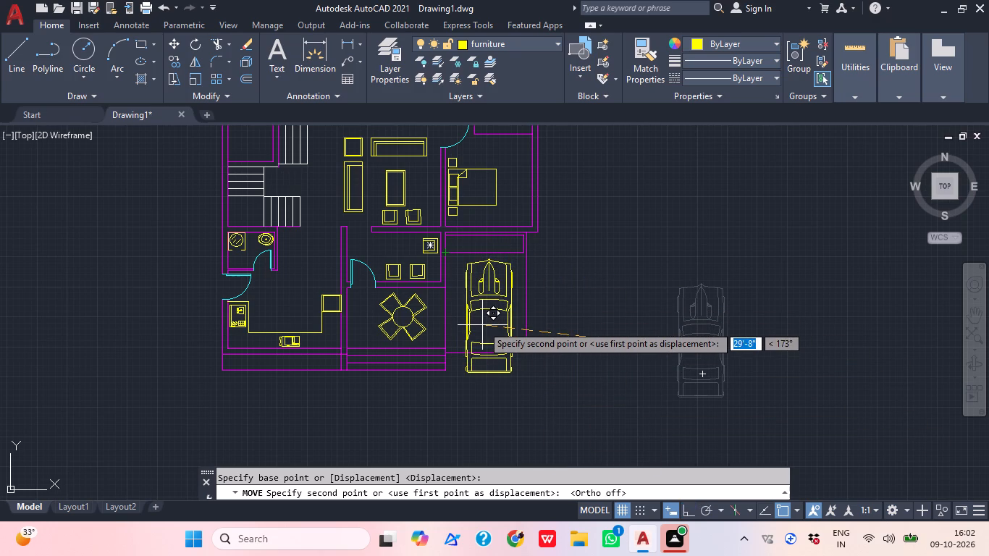
{"action": "left_click", "coordinate": [479, 326]}
Scale the car down freehand about a point near its middle so it fits inside the parking area's walls.
{"action": "left_click", "coordinate": [492, 345]}
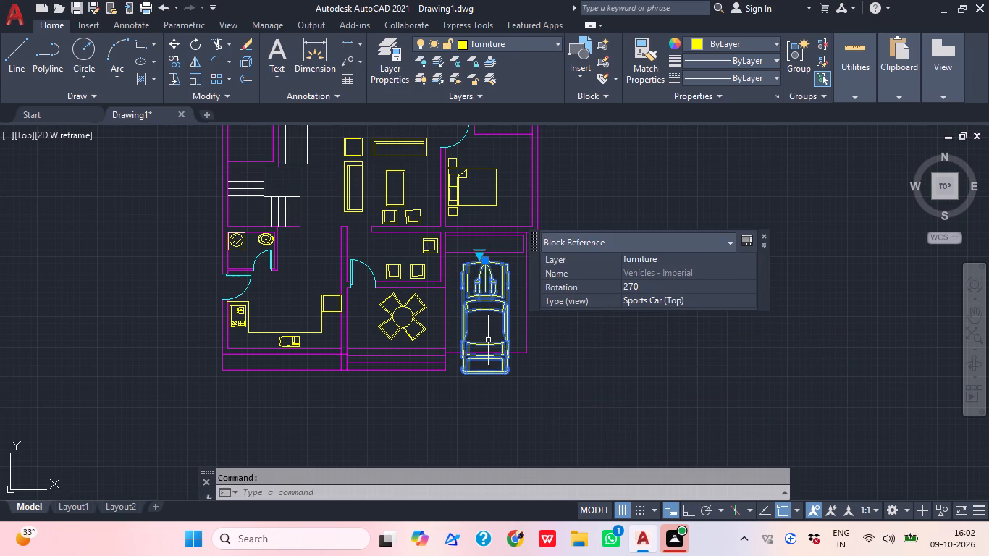
{"action": "type", "text": "sc"}
{"action": "key", "text": "space"}
{"action": "left_click", "coordinate": [486, 311]}
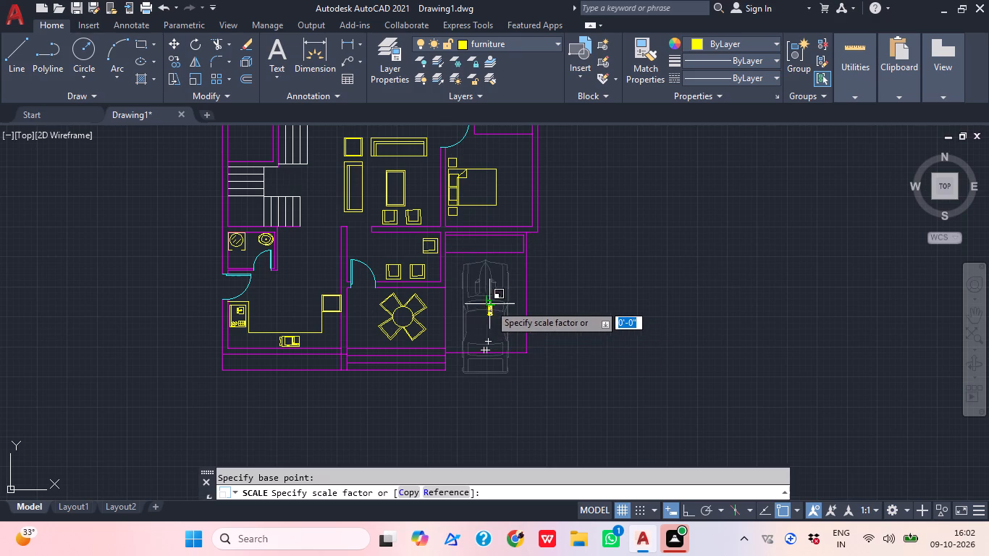
{"action": "scroll", "coordinate": [493, 296], "scroll_direction": "up", "scroll_amount": 1}
{"action": "middle_click_drag", "start_coordinate": [497, 327], "coordinate": [491, 403]}
{"action": "scroll", "coordinate": [501, 341], "scroll_direction": "up", "scroll_amount": 1}
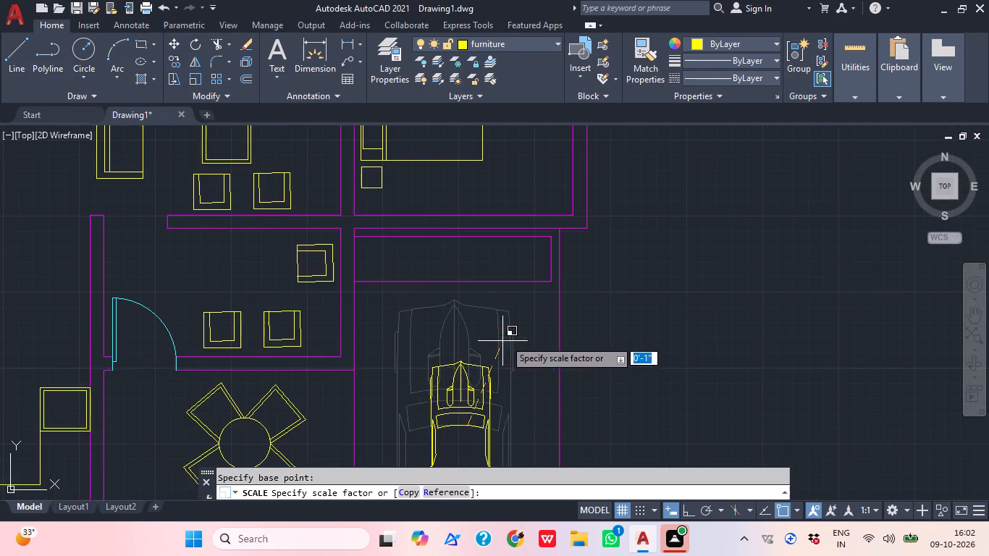
{"action": "middle_click_drag", "start_coordinate": [528, 343], "coordinate": [564, 252]}
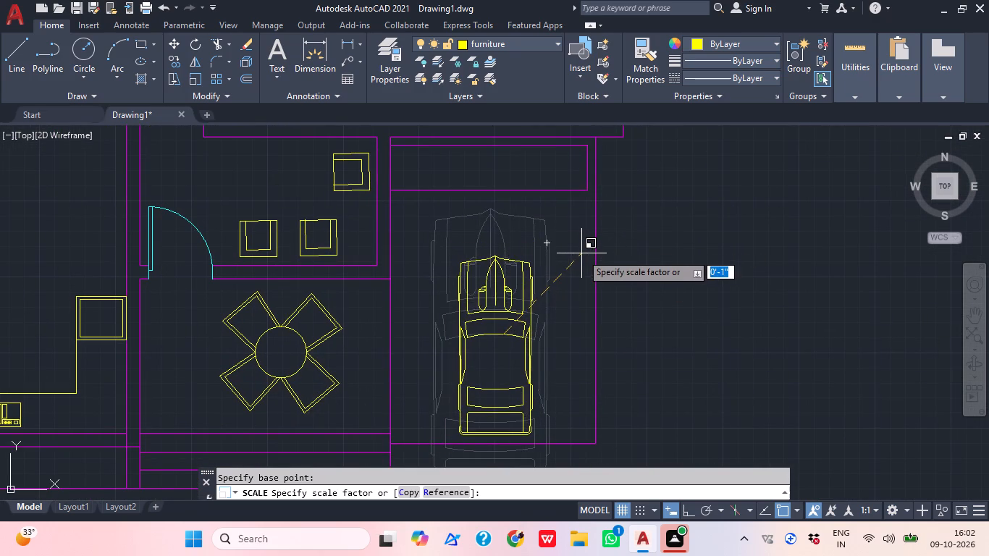
{"action": "left_click", "coordinate": [583, 250]}
Move the scaled car about 2'-4" up within the parking area, towards the narrow strip.
{"action": "left_click", "coordinate": [541, 324]}
{"action": "left_click", "coordinate": [510, 320]}
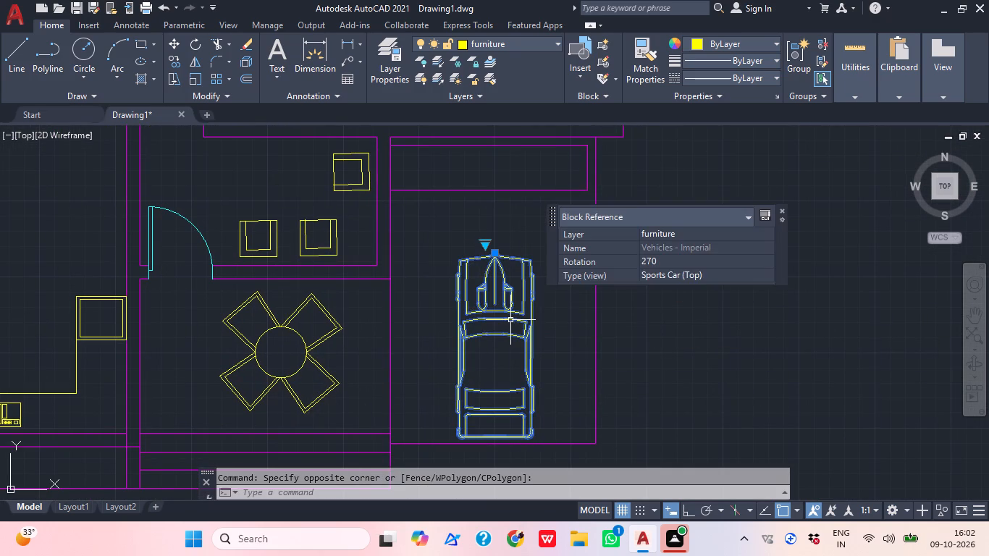
{"action": "type", "text": "m"}
{"action": "key", "text": "space"}
{"action": "left_click", "coordinate": [502, 314]}
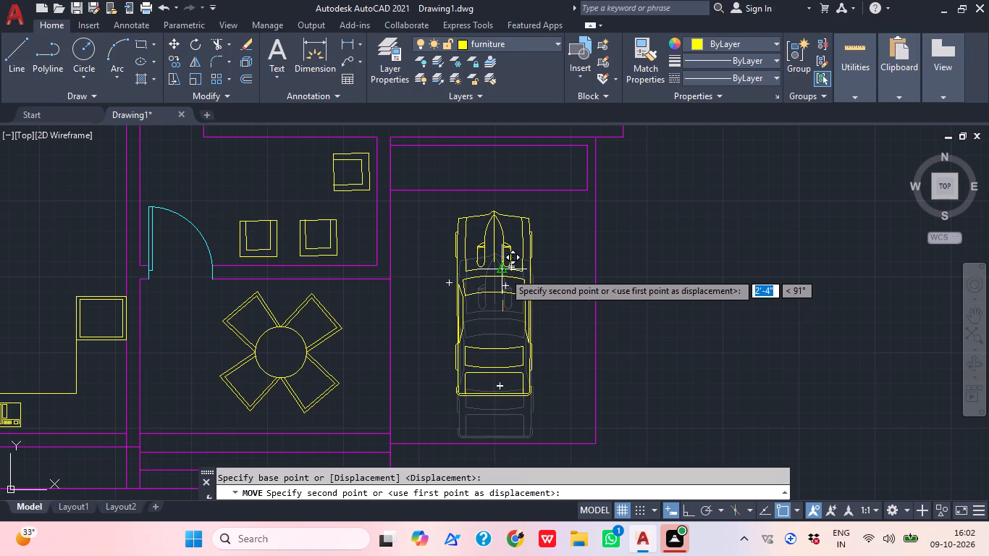
{"action": "left_click", "coordinate": [504, 272]}
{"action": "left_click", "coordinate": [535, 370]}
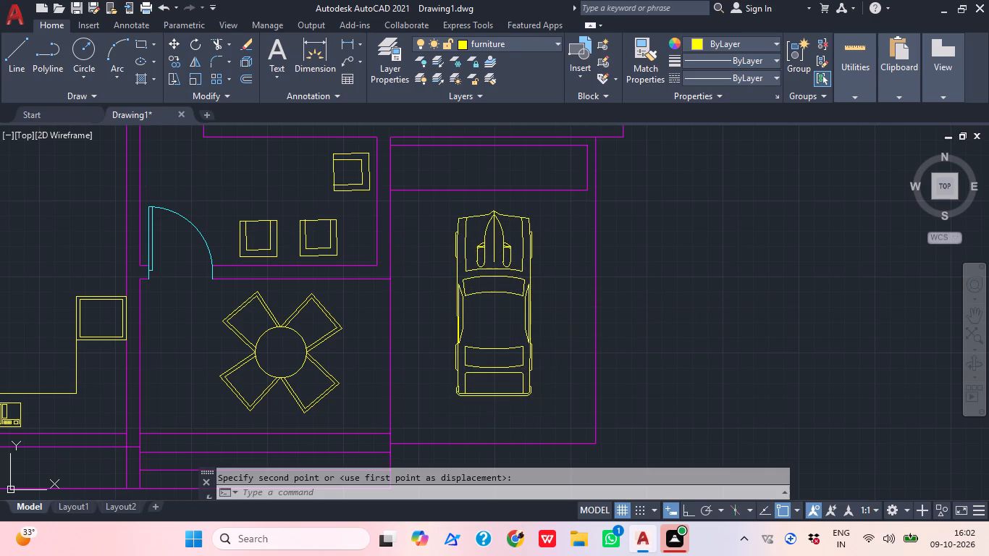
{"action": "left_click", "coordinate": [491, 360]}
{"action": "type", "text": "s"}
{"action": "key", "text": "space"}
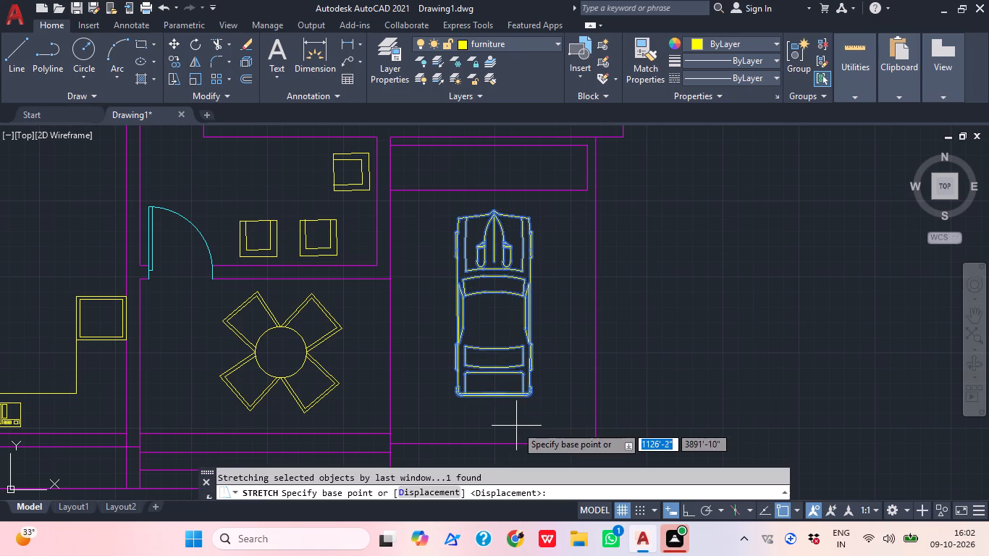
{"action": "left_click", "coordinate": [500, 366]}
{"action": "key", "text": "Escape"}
Scale the parked sports car up slightly by eye about a point near its rear end.
{"action": "left_click_drag", "start_coordinate": [547, 408], "coordinate": [529, 393]}
{"action": "left_click", "coordinate": [451, 328]}
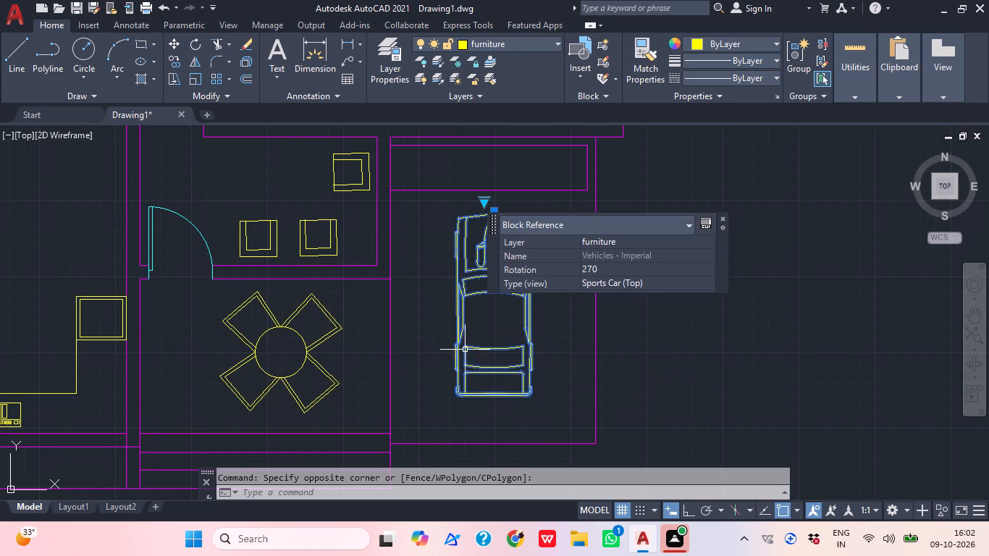
{"action": "key", "text": "s"}
{"action": "key", "text": "c"}
{"action": "key", "text": "space"}
{"action": "left_click", "coordinate": [481, 371]}
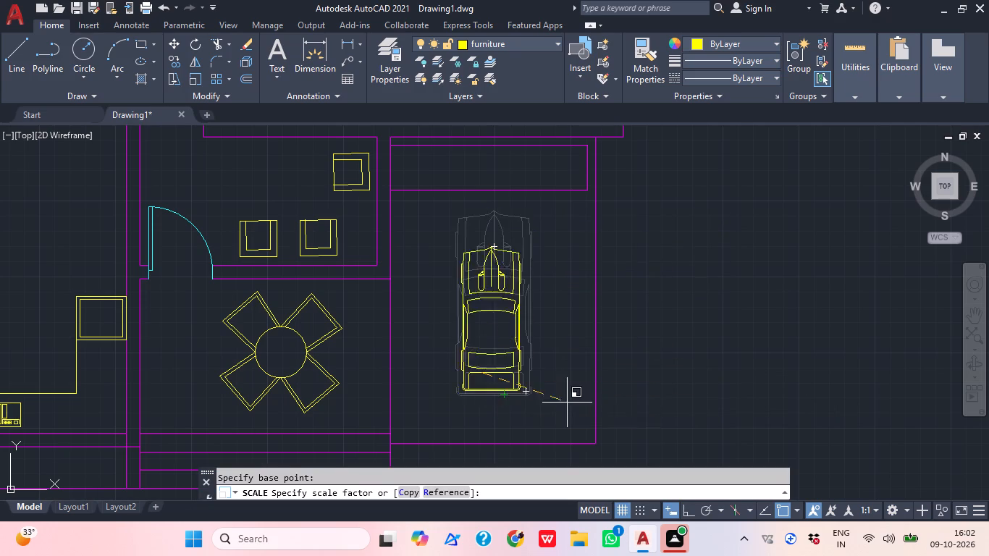
{"action": "left_click", "coordinate": [601, 424]}
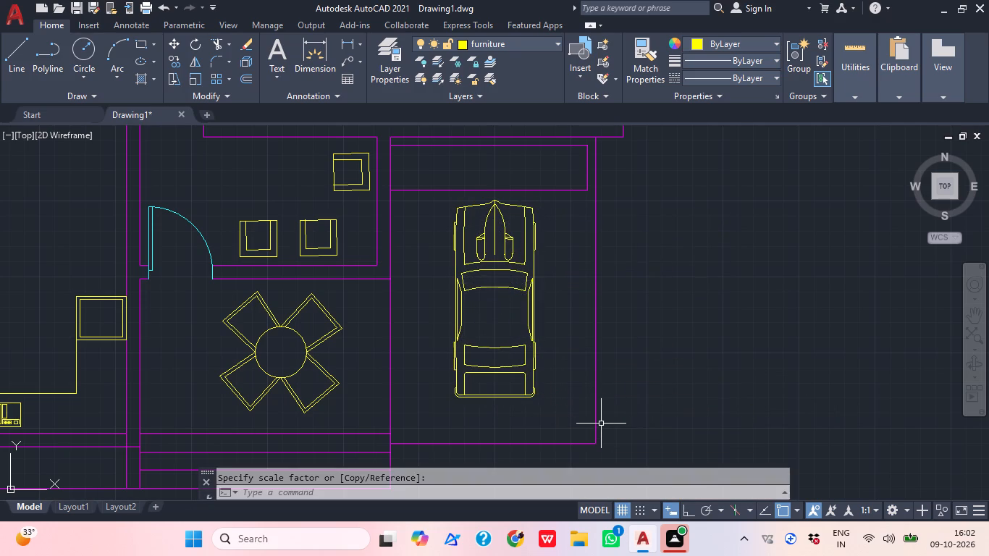
Move the enlarged car about 2'-1" down within the parking area, away from the narrow strip.
{"action": "left_click", "coordinate": [567, 400]}
{"action": "left_click", "coordinate": [529, 368]}
{"action": "type", "text": "m"}
{"action": "key", "text": "space"}
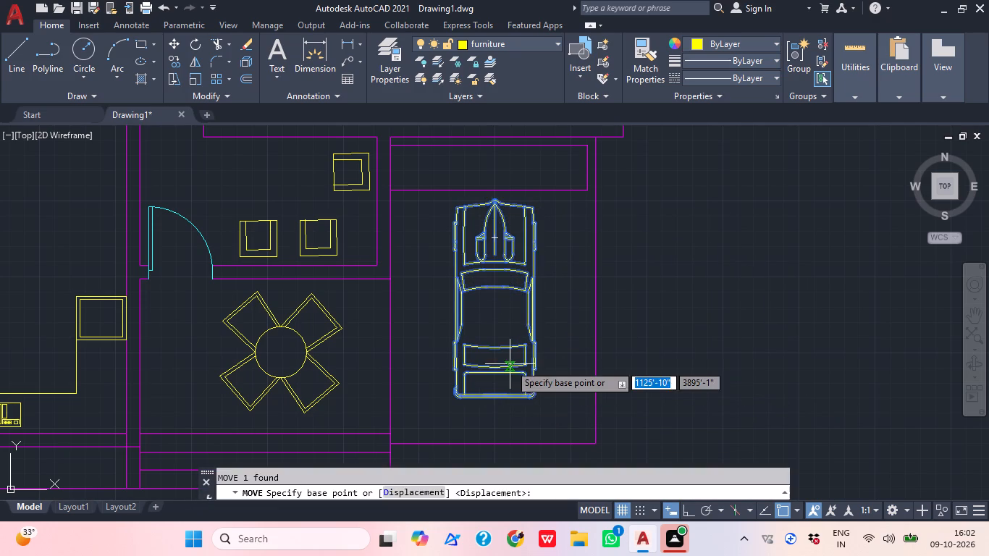
{"action": "left_click", "coordinate": [508, 364]}
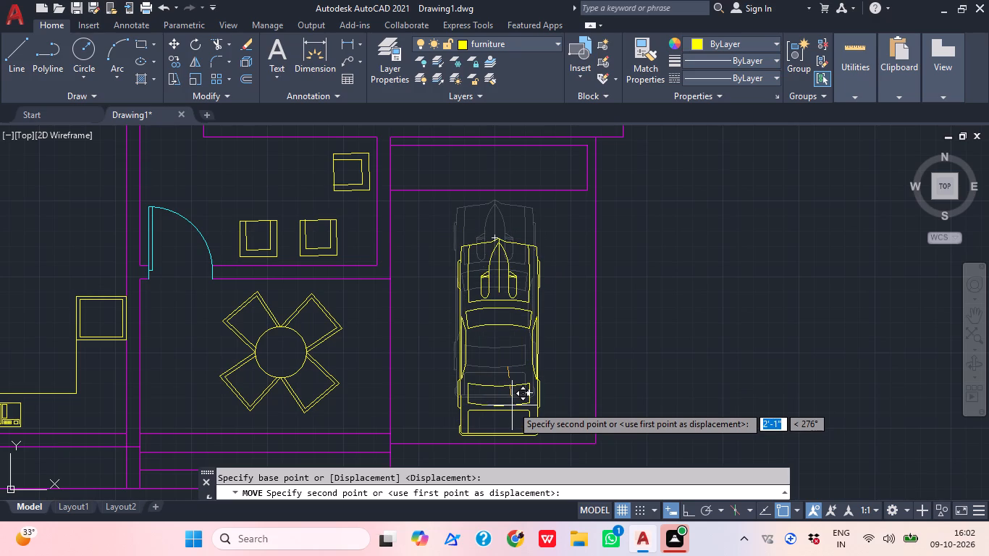
{"action": "left_click", "coordinate": [512, 405]}
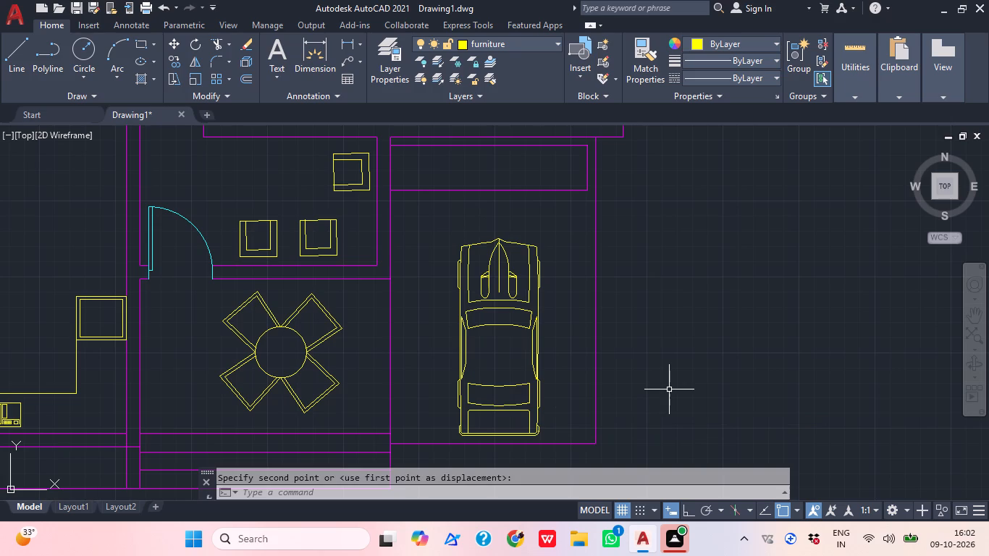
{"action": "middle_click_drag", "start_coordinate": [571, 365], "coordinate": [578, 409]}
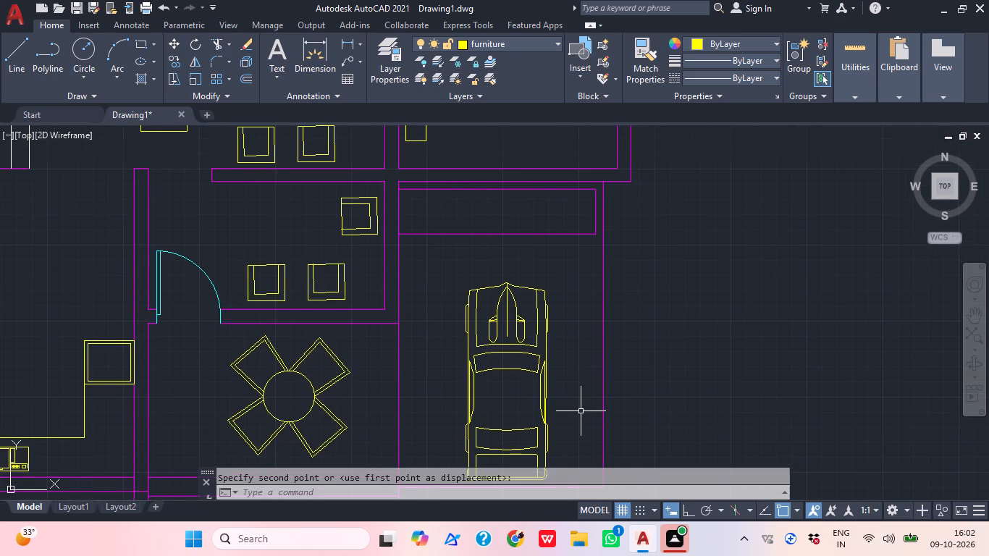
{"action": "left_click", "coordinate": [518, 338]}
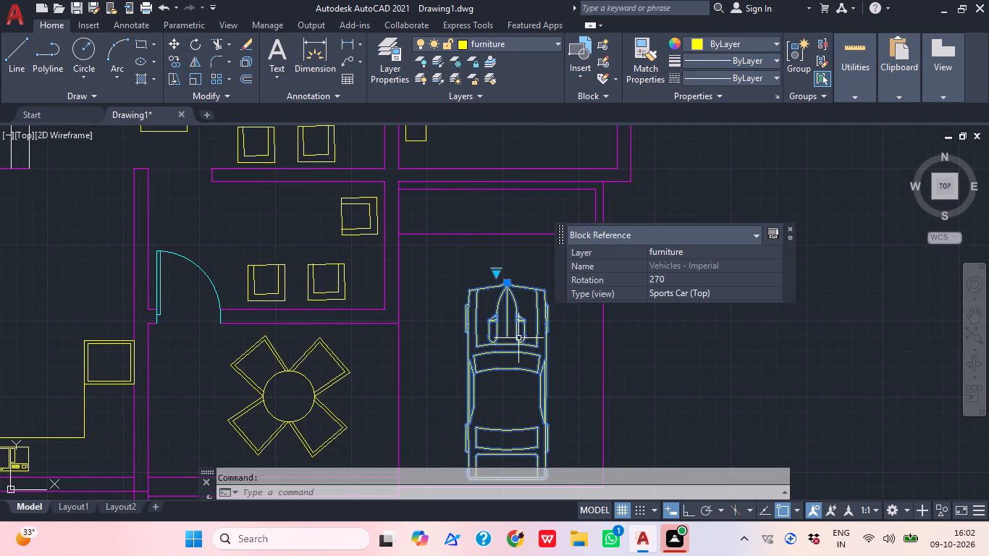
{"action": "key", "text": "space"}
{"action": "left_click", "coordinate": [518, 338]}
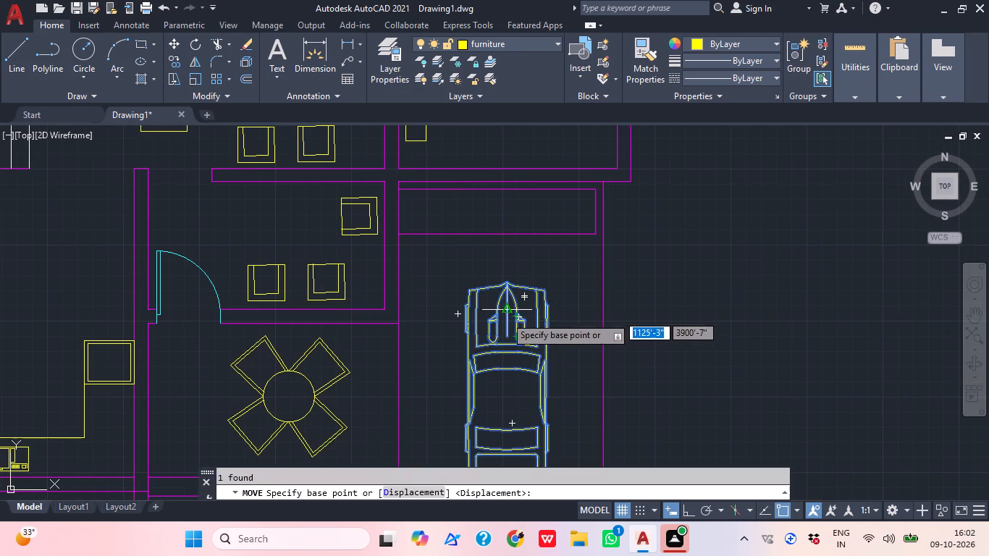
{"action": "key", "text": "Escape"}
Move the sports car about 0'-11" straight up within the parking area, towards the narrow strip.
{"action": "left_click", "coordinate": [539, 360]}
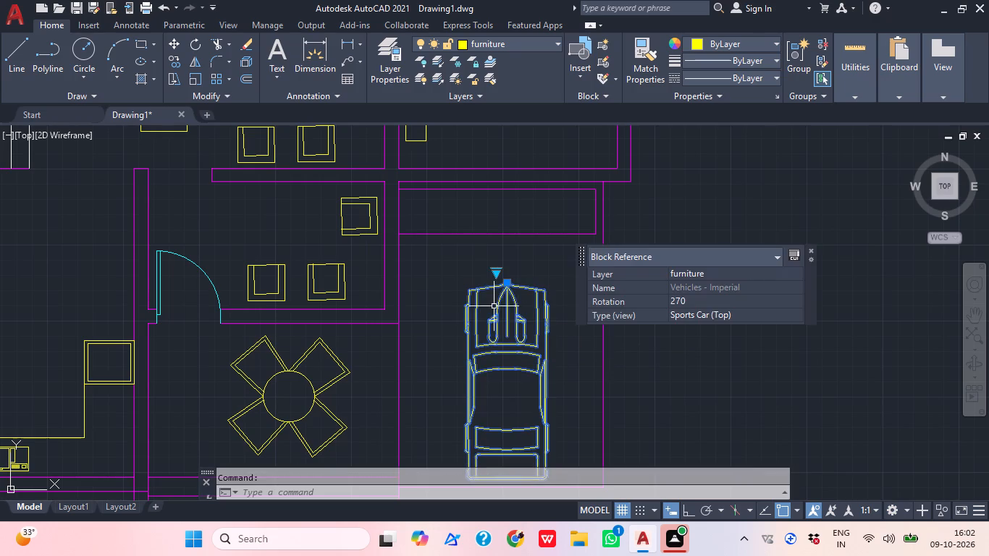
{"action": "key", "text": "m"}
{"action": "key", "text": "space"}
{"action": "left_click", "coordinate": [506, 363]}
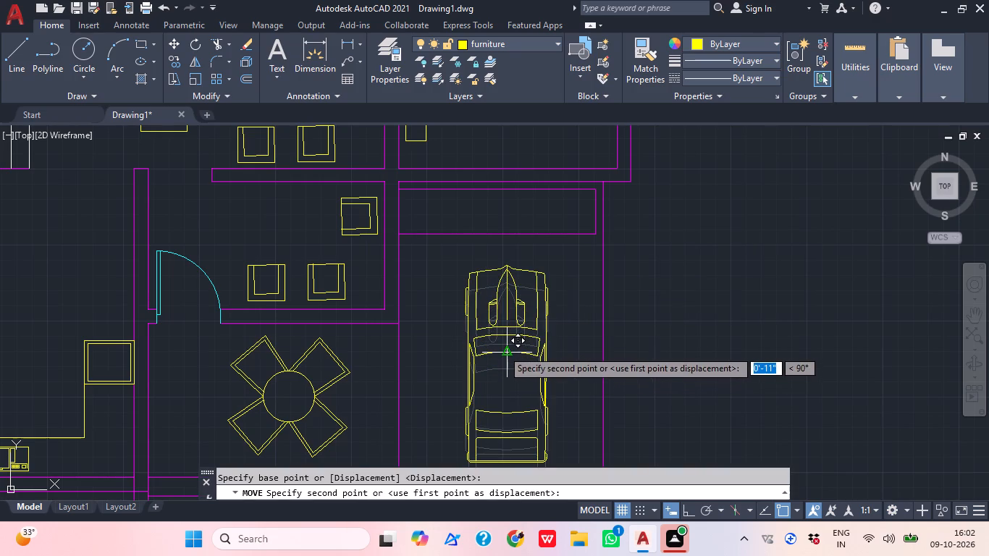
{"action": "left_click", "coordinate": [504, 349]}
Insert the recently used Trees block on the furniture layer, near the narrow strip above the car.
{"action": "middle_click_drag", "start_coordinate": [655, 355], "coordinate": [788, 405]}
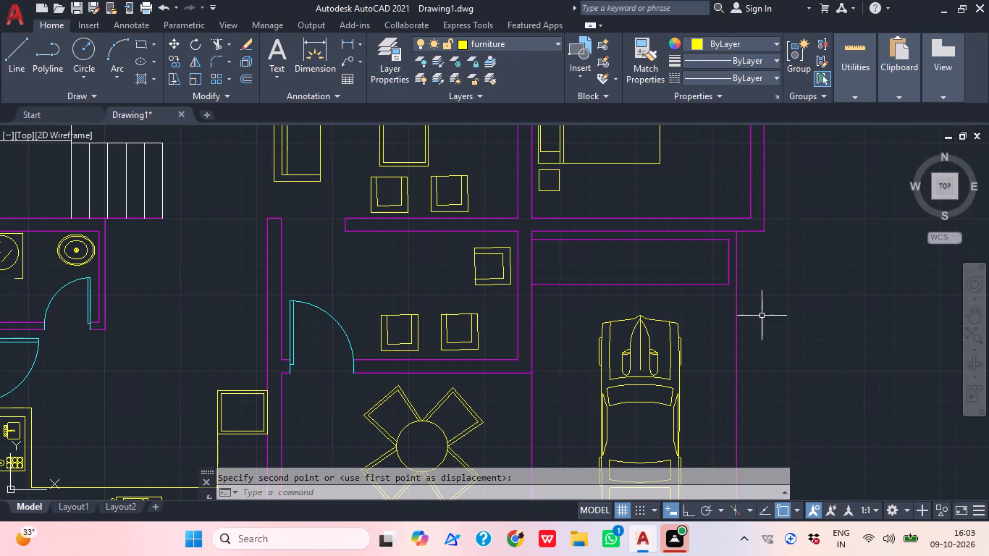
{"action": "type", "text": "i"}
{"action": "key", "text": "space"}
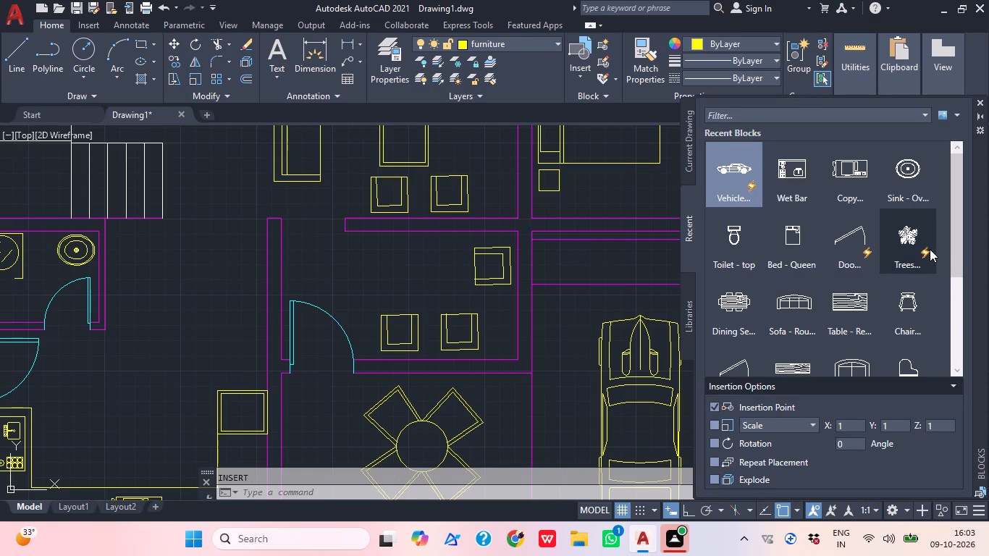
{"action": "left_click_drag", "start_coordinate": [925, 246], "coordinate": [566, 266]}
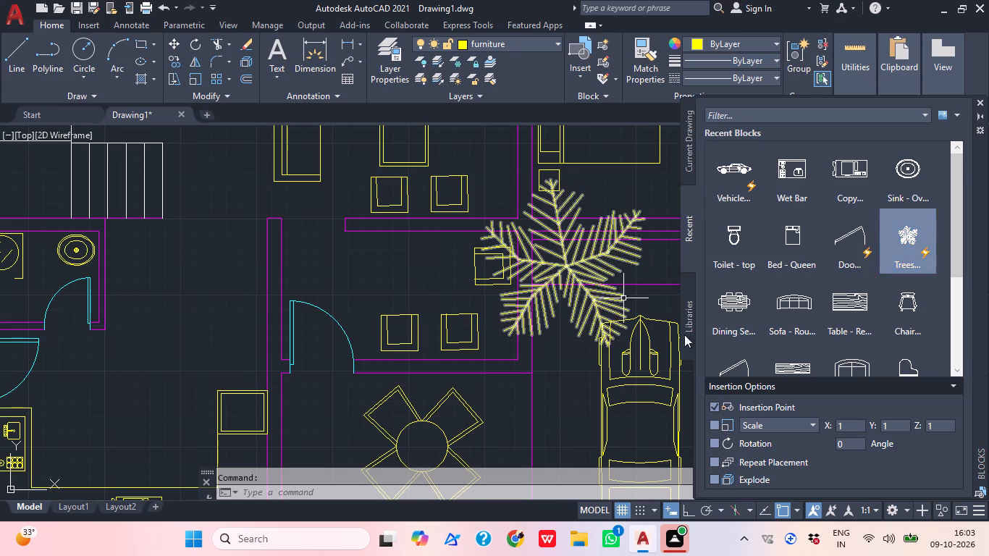
{"action": "left_click", "coordinate": [977, 98]}
Move the palm tree about 20' out of the house plan into the empty area beside the parking area's outer wall.
{"action": "scroll", "coordinate": [683, 195], "scroll_direction": "down", "scroll_amount": 2}
{"action": "middle_click_drag", "start_coordinate": [693, 273], "coordinate": [569, 333]}
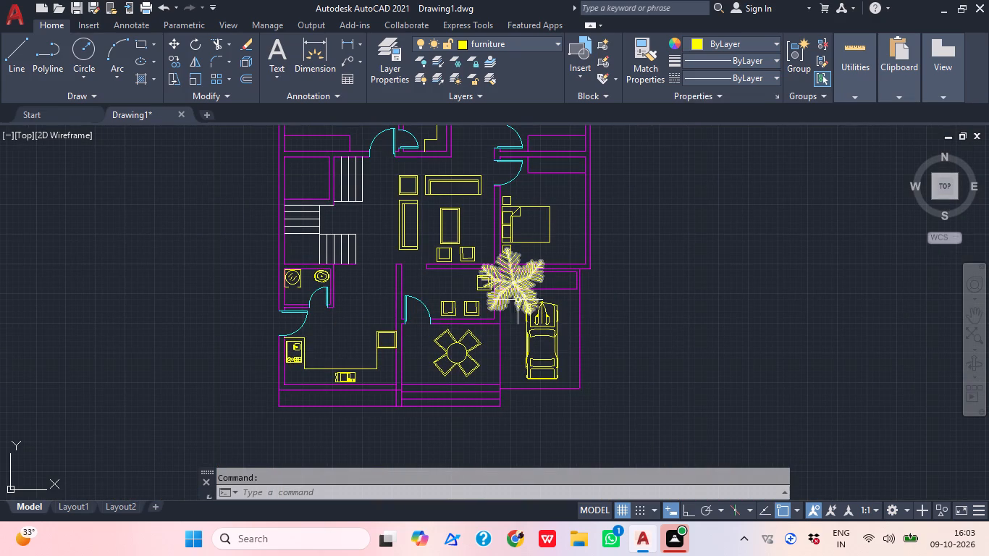
{"action": "left_click", "coordinate": [512, 292]}
{"action": "type", "text": "m"}
{"action": "key", "text": "space"}
{"action": "left_click", "coordinate": [511, 292]}
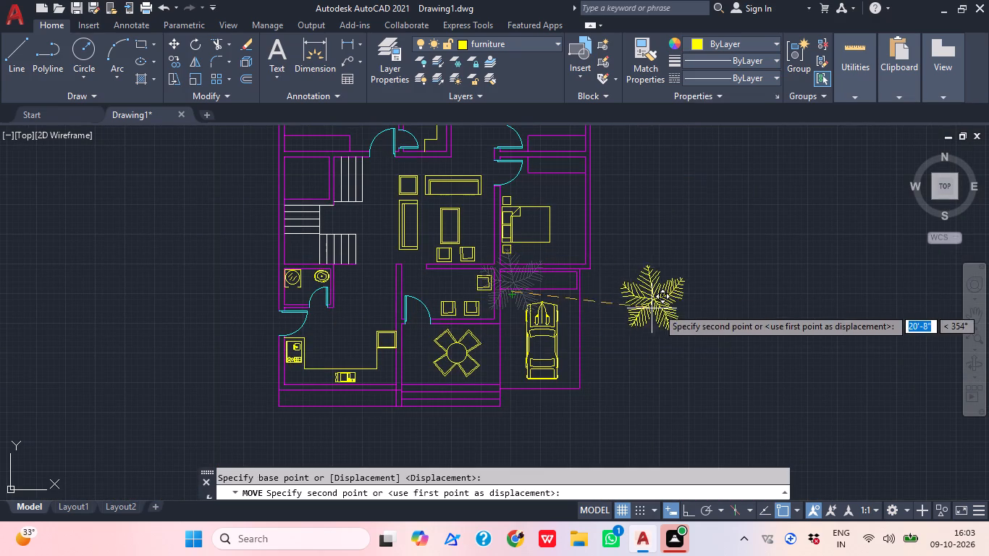
{"action": "left_click", "coordinate": [648, 302]}
{"action": "scroll", "coordinate": [660, 283], "scroll_direction": "up", "scroll_amount": 1}
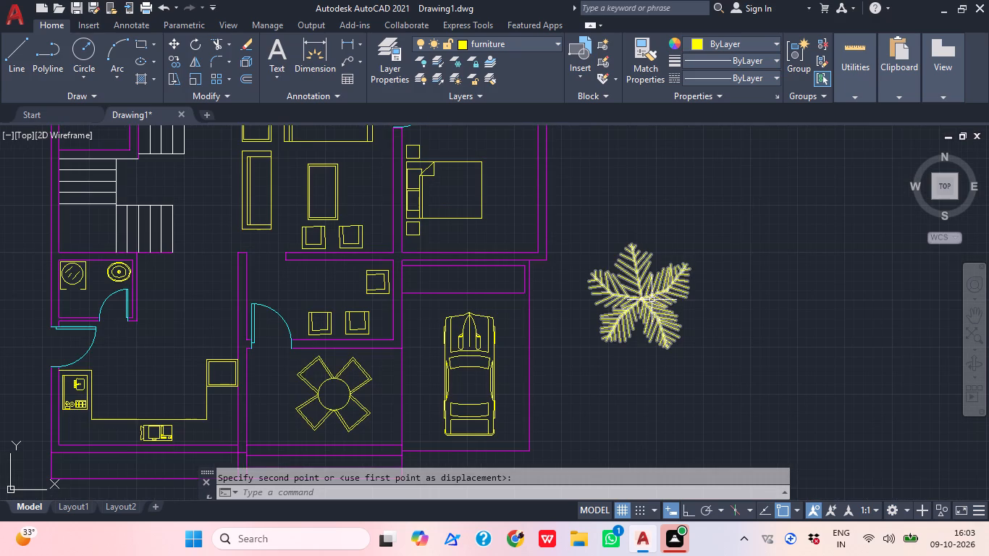
{"action": "key", "text": "Escape"}
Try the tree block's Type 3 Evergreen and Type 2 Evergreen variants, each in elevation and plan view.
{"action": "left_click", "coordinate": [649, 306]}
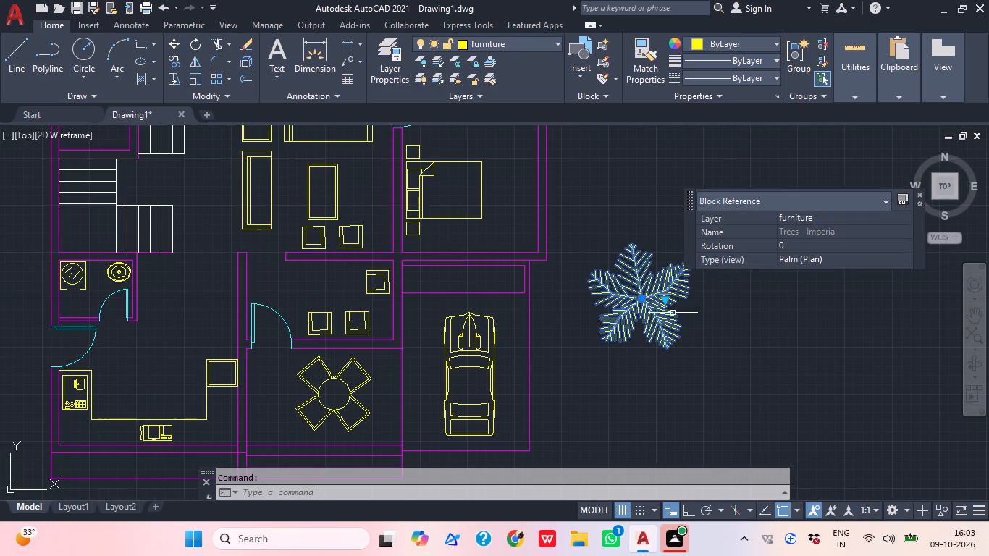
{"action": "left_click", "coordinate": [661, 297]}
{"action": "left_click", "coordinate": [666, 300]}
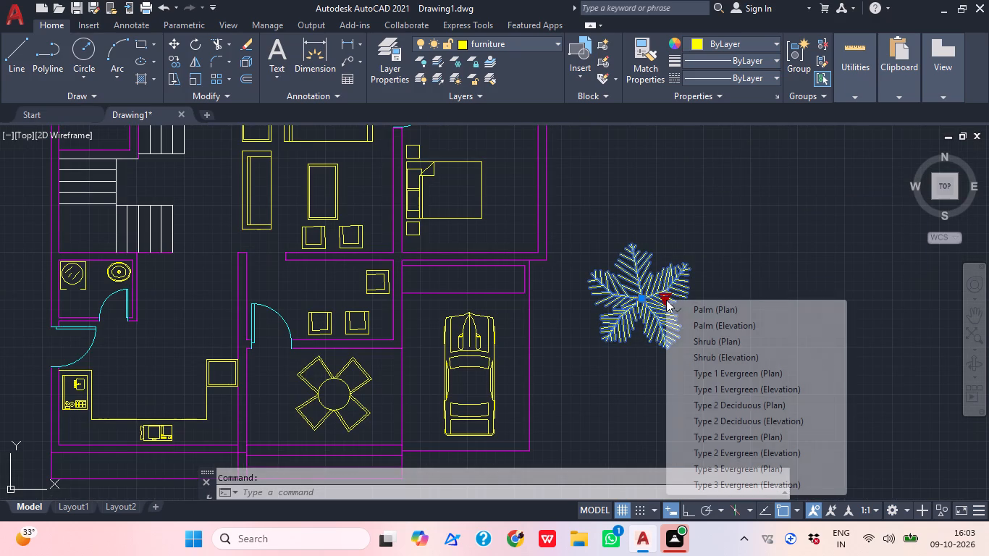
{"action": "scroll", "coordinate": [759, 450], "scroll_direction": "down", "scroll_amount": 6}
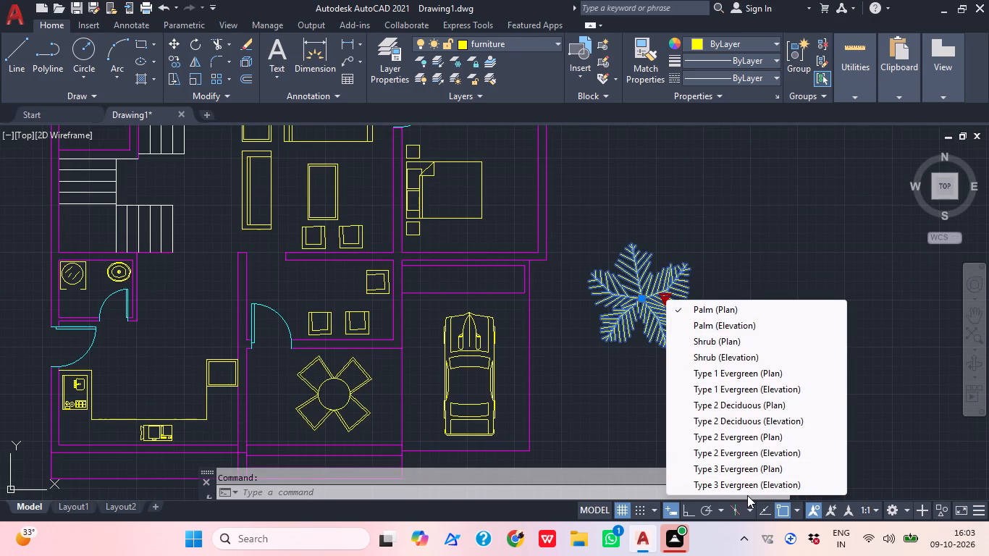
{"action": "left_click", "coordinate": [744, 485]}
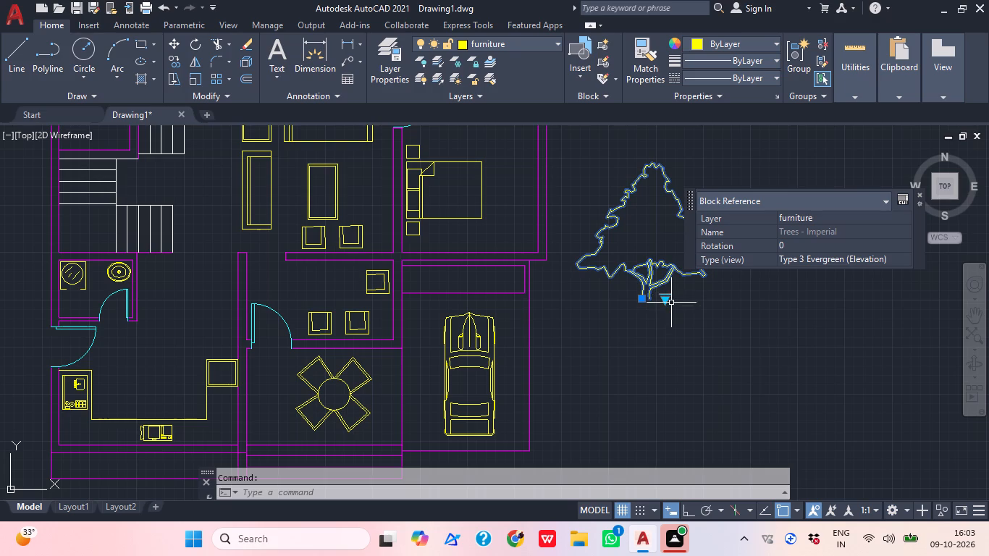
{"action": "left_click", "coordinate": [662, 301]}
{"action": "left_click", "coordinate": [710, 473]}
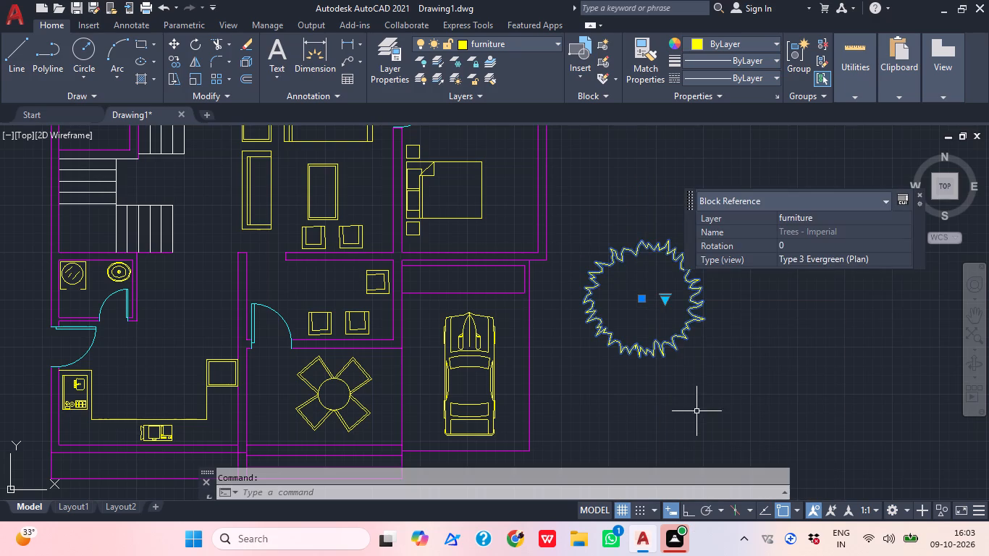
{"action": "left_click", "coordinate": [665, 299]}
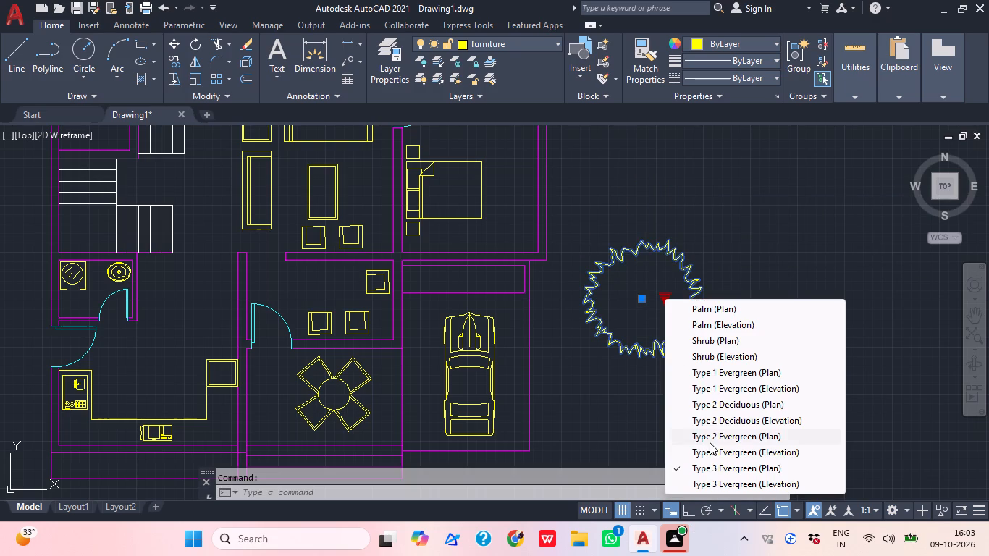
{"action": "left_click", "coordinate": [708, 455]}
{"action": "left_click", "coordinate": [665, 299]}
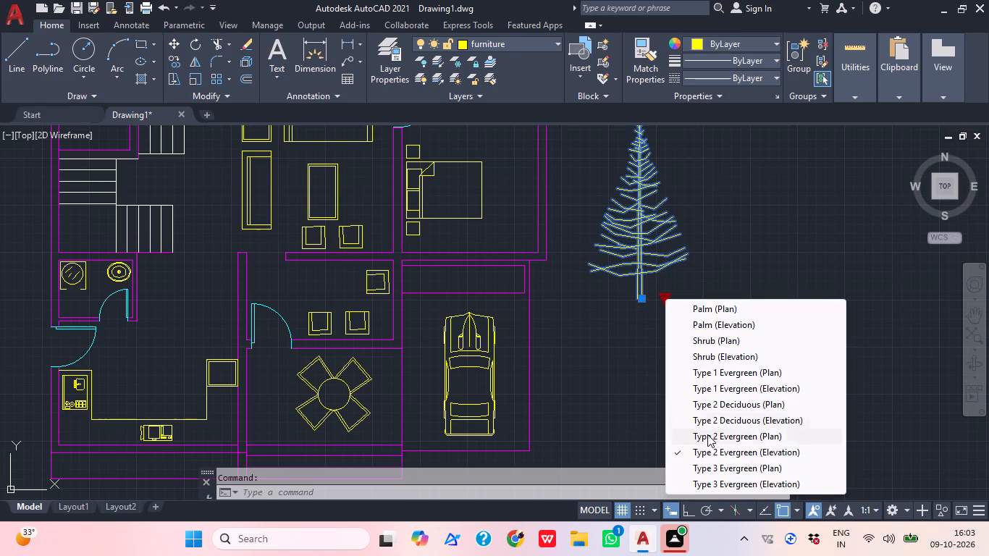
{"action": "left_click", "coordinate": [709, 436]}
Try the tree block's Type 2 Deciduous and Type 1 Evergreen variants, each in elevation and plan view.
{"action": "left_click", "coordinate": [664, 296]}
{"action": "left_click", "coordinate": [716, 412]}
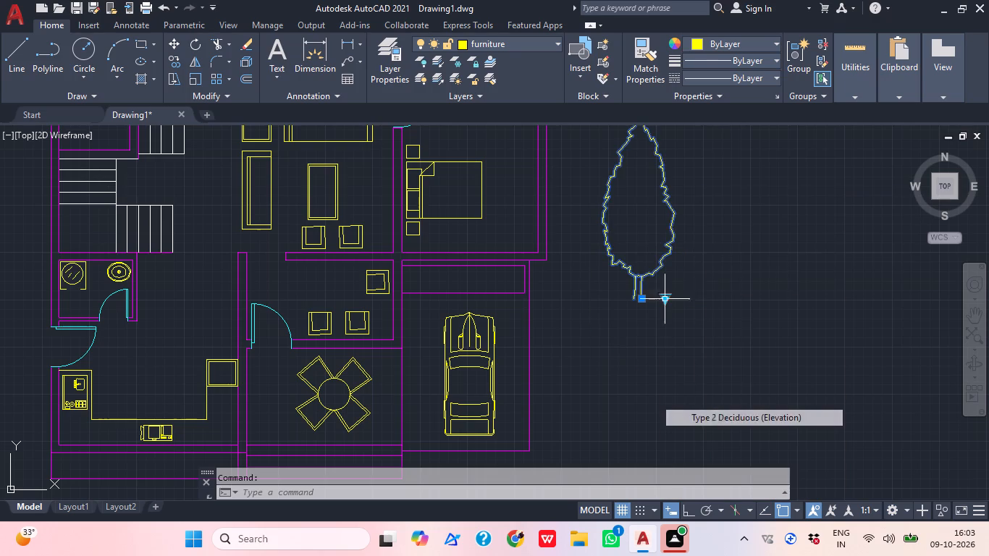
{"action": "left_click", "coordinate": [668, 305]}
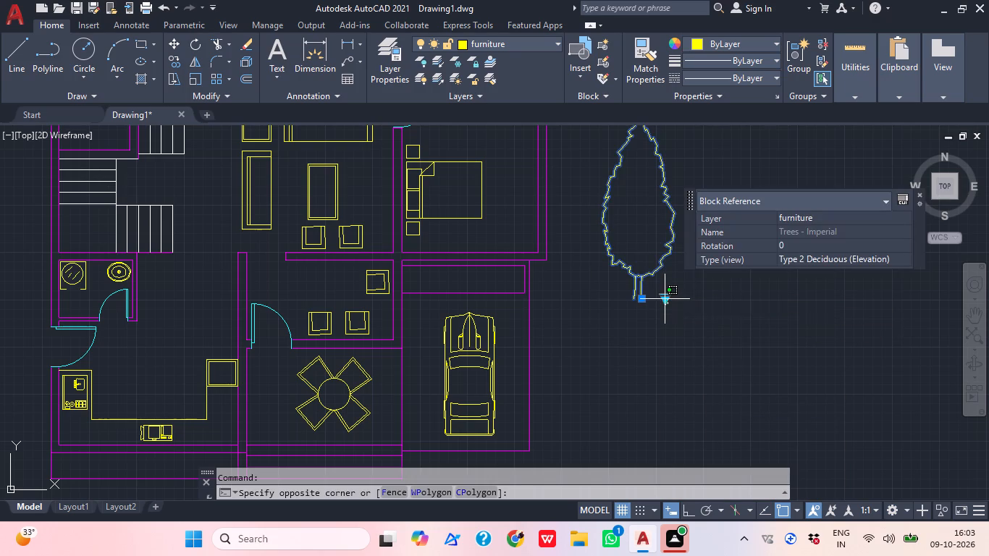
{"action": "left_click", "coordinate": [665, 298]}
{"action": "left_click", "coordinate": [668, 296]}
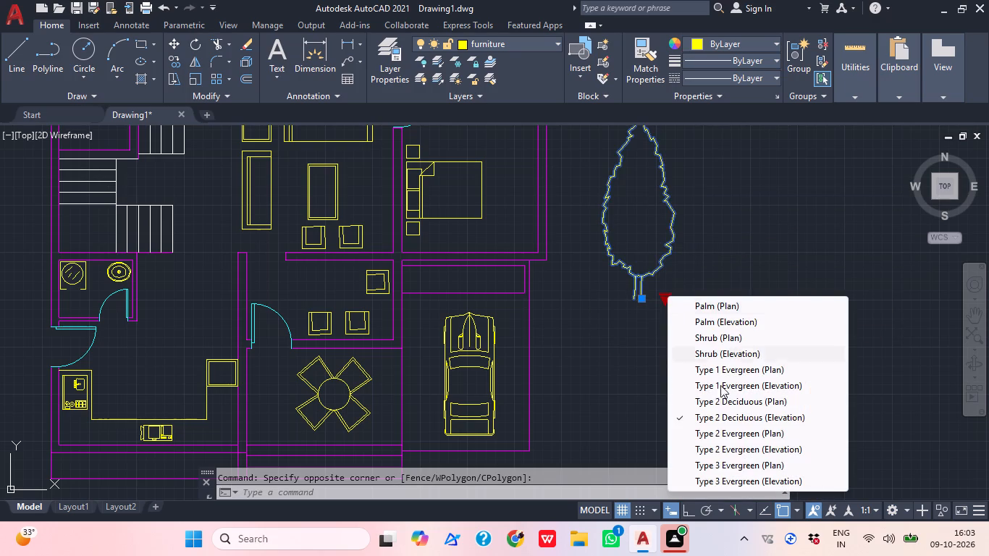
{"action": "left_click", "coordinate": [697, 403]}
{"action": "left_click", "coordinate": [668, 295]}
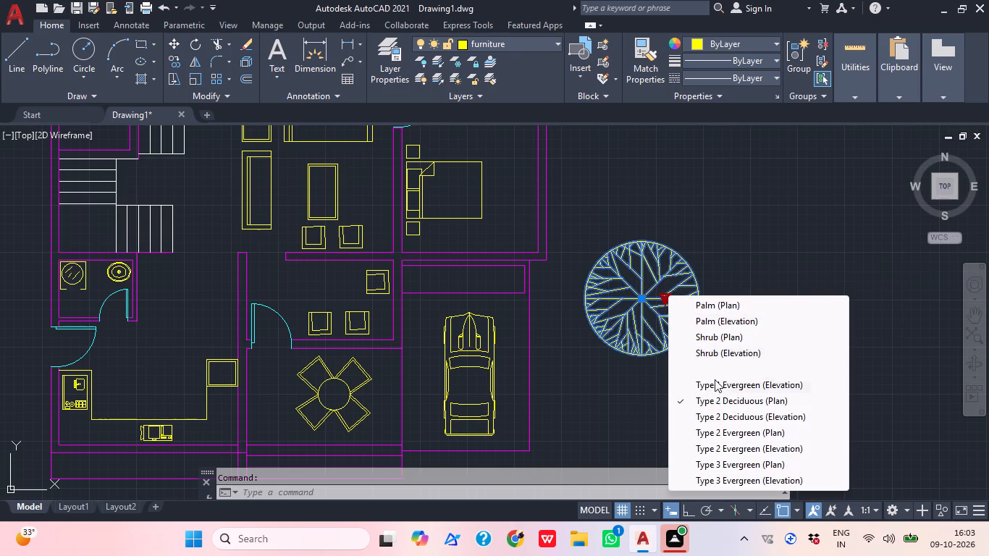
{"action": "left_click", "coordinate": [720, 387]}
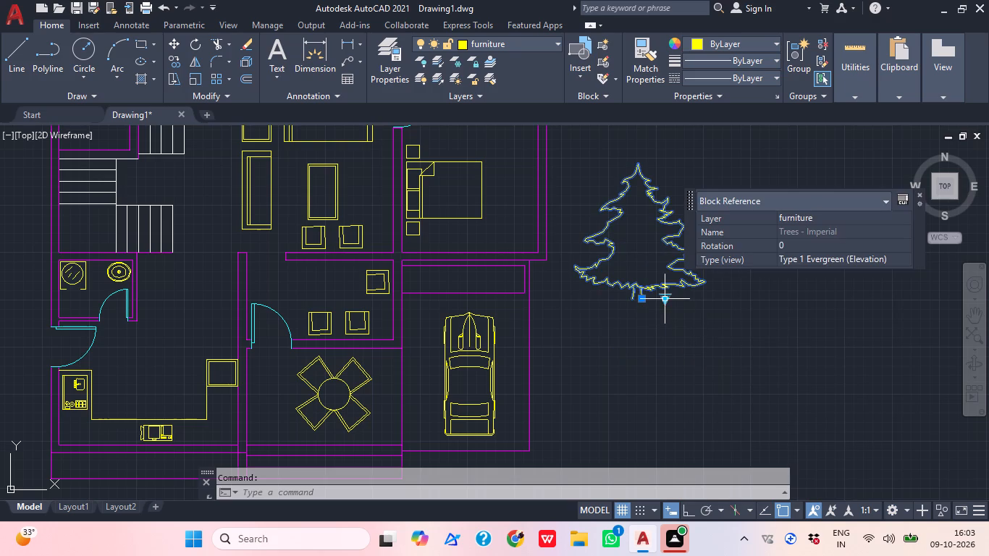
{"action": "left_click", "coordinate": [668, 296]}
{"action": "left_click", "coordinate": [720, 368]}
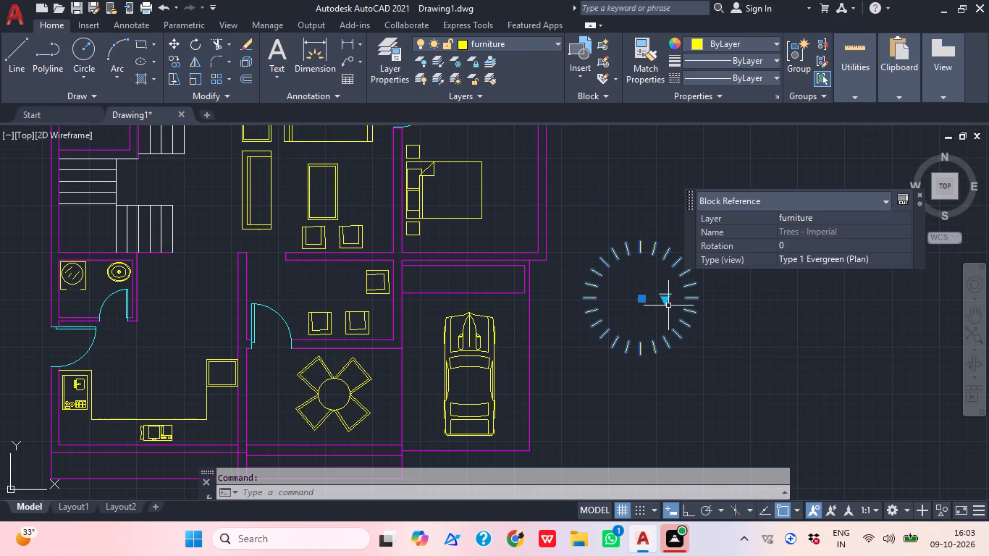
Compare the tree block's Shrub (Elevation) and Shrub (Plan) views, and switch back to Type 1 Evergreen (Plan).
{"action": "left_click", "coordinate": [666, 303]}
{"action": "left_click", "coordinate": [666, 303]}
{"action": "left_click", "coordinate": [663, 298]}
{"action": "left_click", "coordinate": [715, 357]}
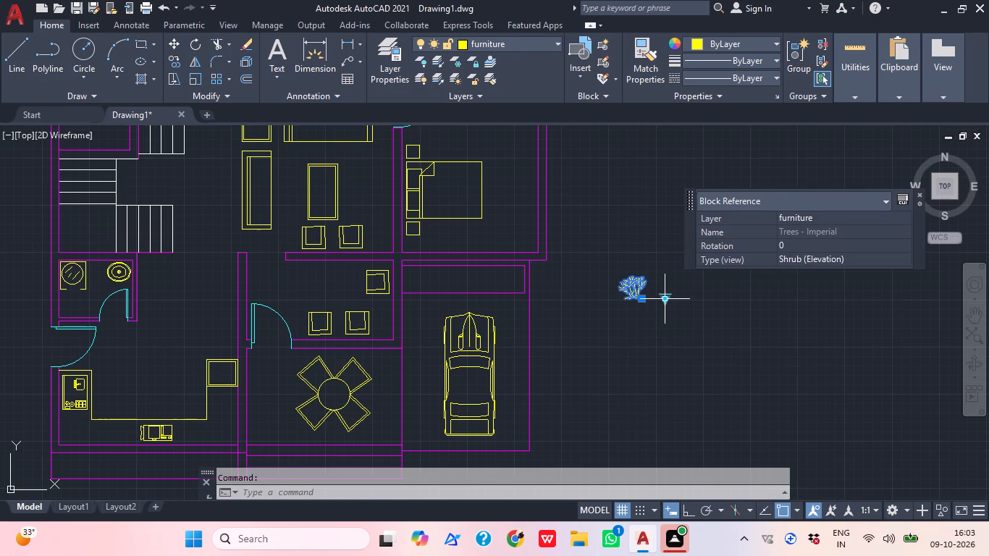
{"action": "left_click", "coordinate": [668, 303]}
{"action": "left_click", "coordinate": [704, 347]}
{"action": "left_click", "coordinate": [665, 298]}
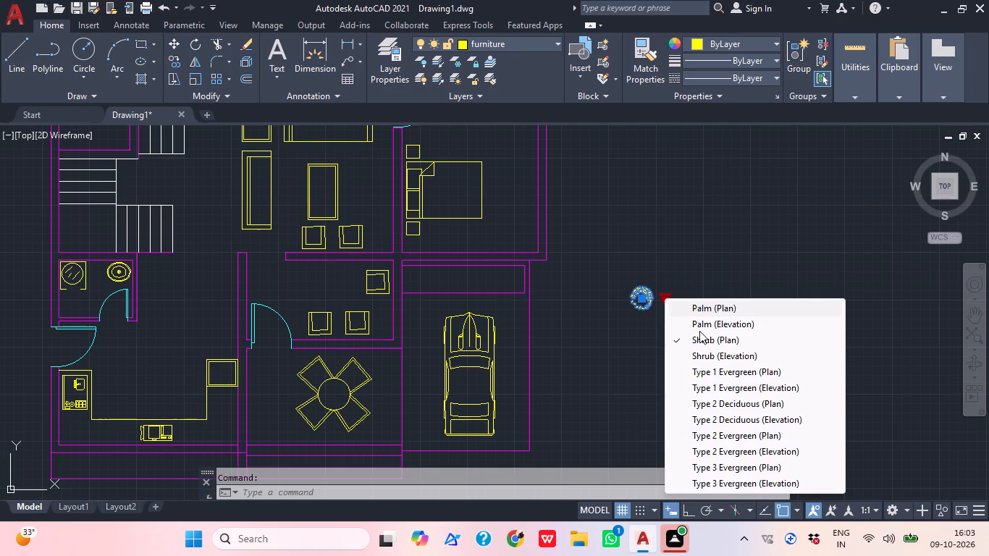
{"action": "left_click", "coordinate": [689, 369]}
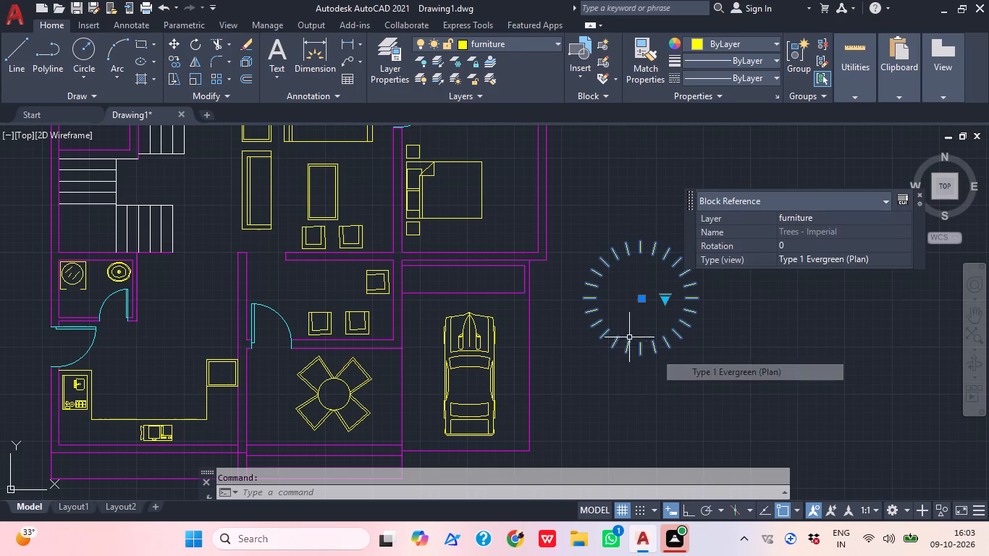
Set the tree block's view type to Shrub (Plan) and deselect it.
{"action": "left_click", "coordinate": [662, 300]}
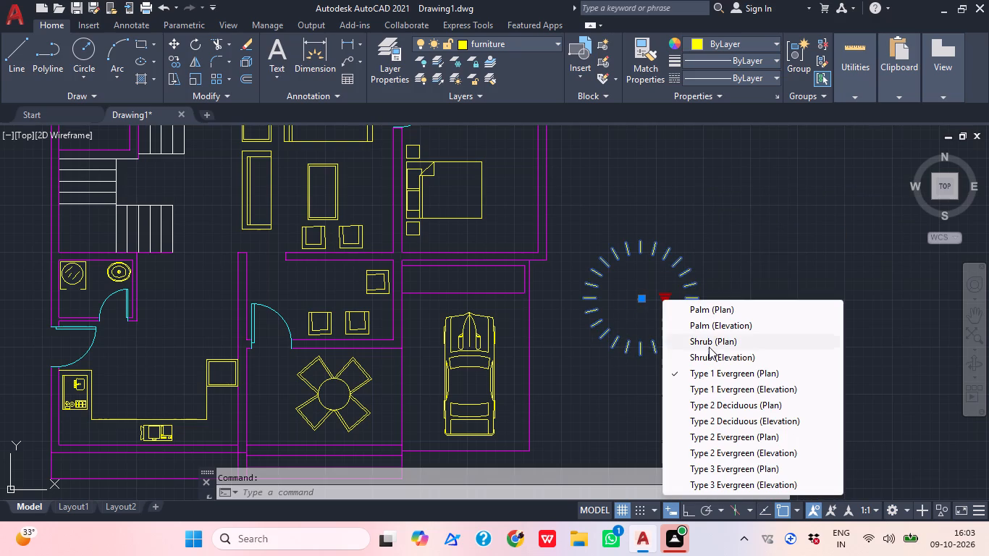
{"action": "left_click", "coordinate": [707, 347]}
{"action": "key", "text": "Escape"}
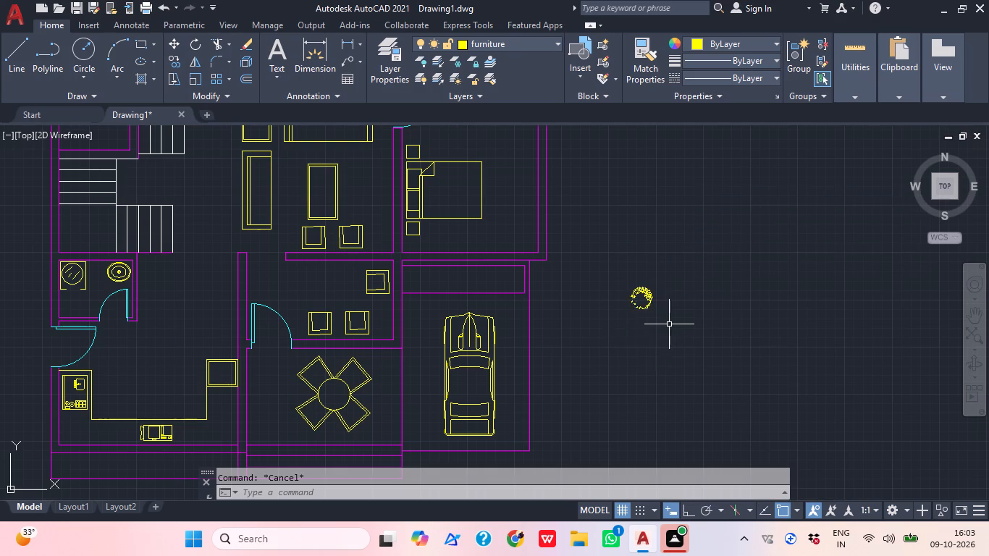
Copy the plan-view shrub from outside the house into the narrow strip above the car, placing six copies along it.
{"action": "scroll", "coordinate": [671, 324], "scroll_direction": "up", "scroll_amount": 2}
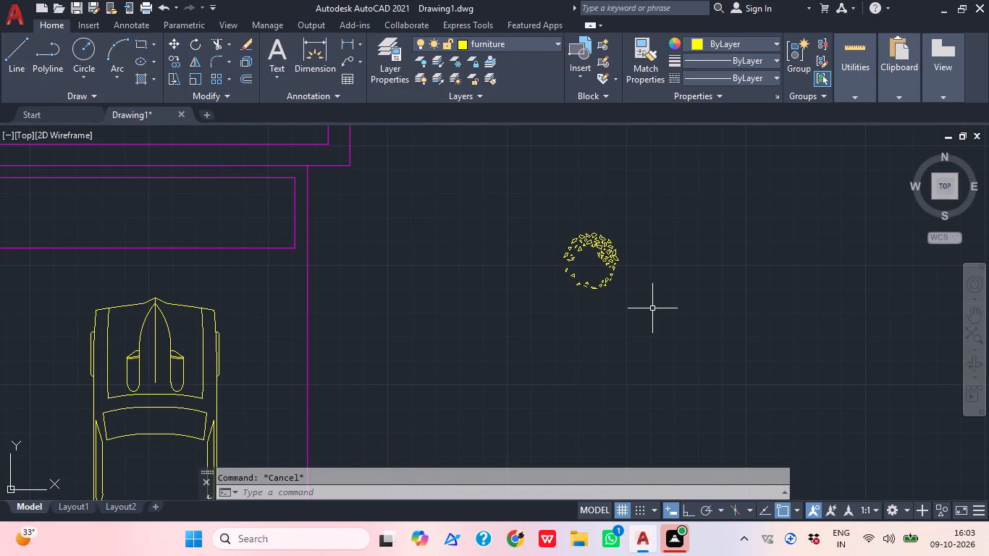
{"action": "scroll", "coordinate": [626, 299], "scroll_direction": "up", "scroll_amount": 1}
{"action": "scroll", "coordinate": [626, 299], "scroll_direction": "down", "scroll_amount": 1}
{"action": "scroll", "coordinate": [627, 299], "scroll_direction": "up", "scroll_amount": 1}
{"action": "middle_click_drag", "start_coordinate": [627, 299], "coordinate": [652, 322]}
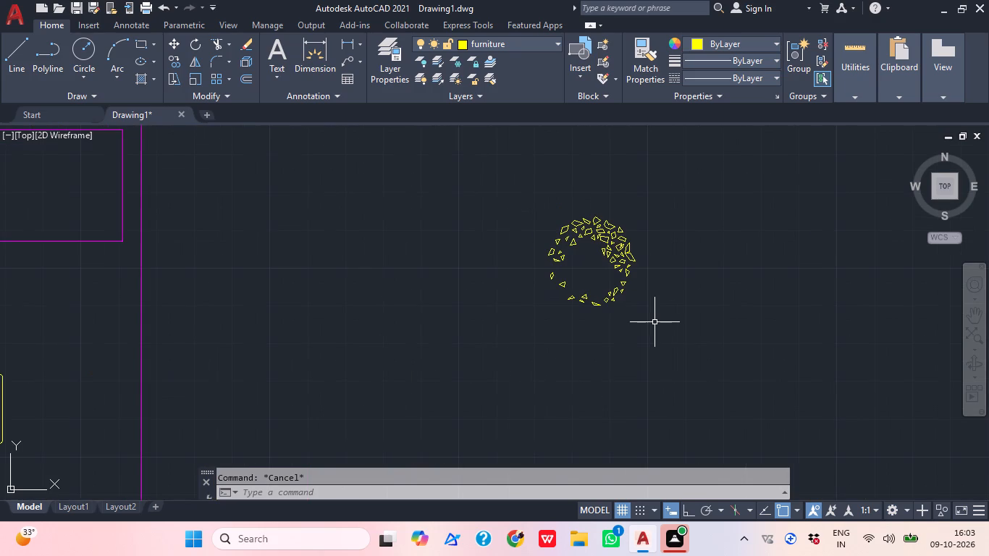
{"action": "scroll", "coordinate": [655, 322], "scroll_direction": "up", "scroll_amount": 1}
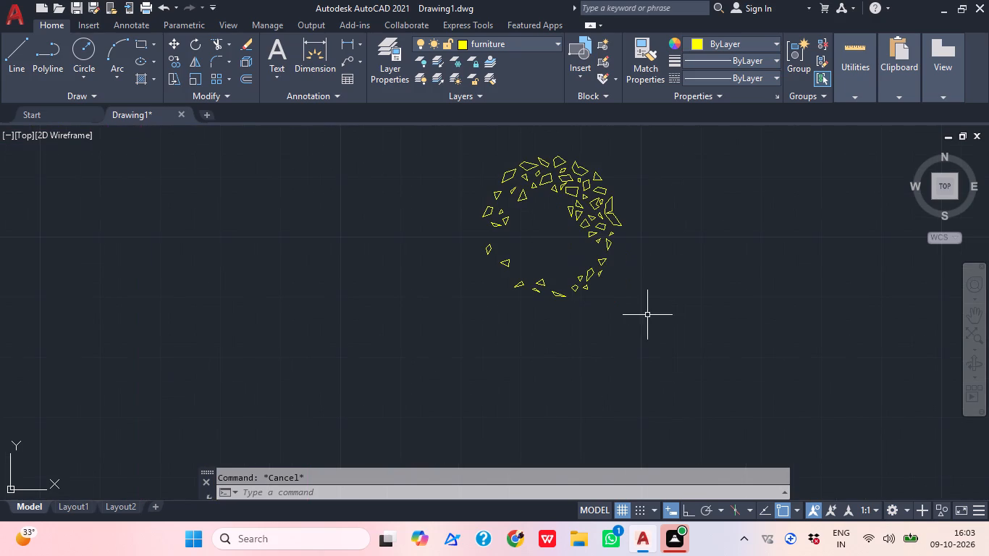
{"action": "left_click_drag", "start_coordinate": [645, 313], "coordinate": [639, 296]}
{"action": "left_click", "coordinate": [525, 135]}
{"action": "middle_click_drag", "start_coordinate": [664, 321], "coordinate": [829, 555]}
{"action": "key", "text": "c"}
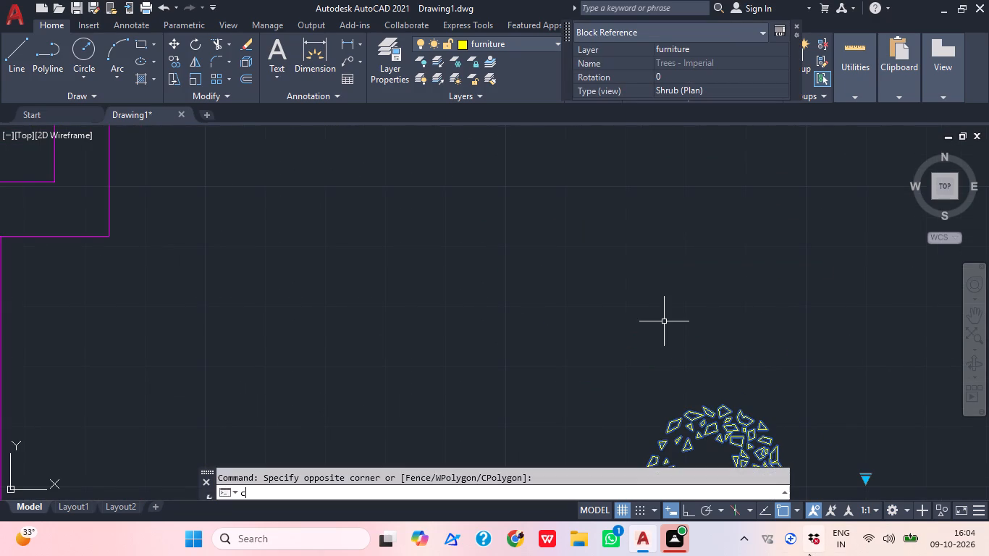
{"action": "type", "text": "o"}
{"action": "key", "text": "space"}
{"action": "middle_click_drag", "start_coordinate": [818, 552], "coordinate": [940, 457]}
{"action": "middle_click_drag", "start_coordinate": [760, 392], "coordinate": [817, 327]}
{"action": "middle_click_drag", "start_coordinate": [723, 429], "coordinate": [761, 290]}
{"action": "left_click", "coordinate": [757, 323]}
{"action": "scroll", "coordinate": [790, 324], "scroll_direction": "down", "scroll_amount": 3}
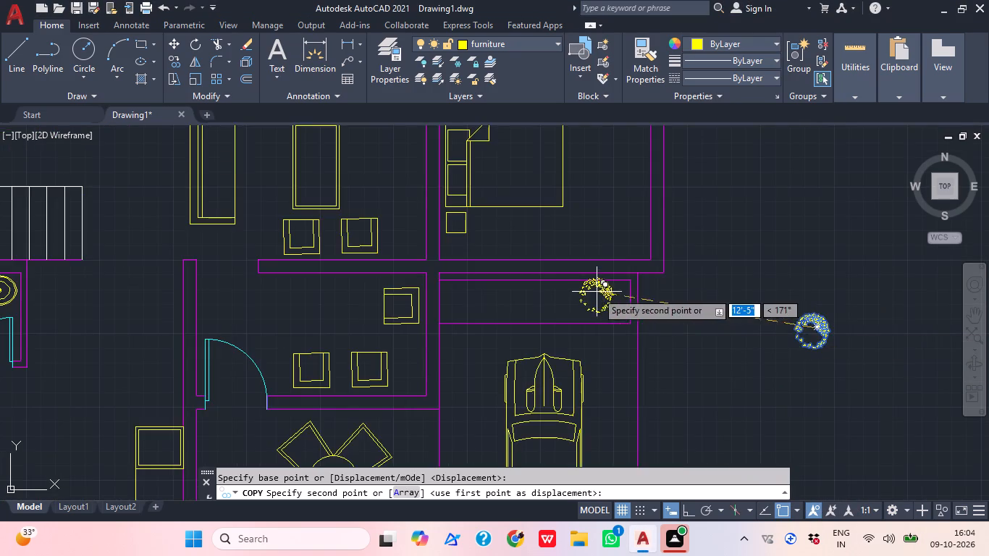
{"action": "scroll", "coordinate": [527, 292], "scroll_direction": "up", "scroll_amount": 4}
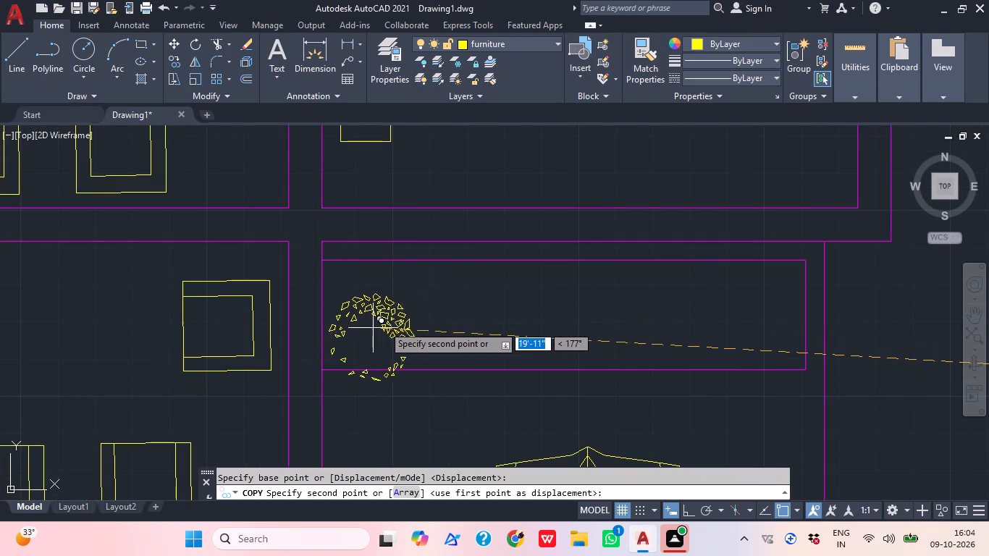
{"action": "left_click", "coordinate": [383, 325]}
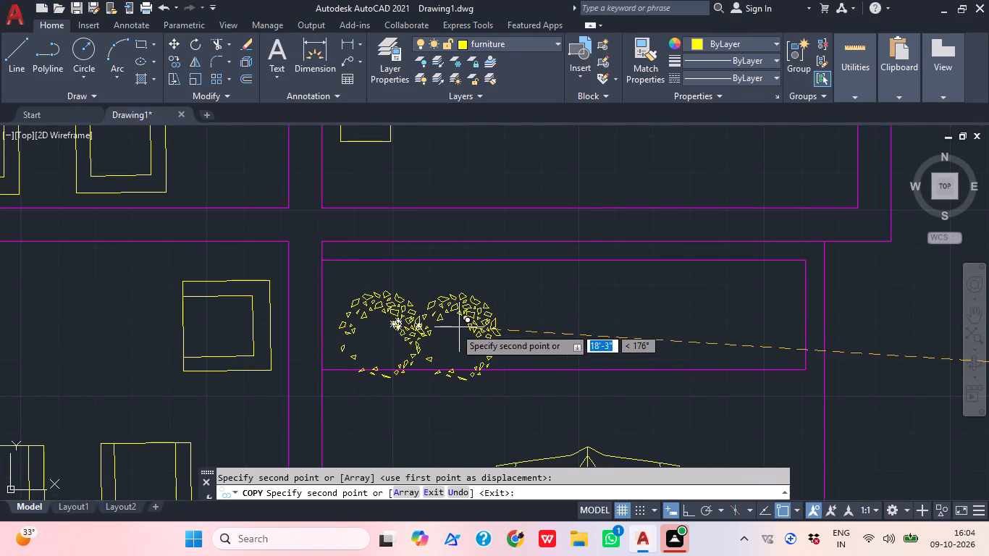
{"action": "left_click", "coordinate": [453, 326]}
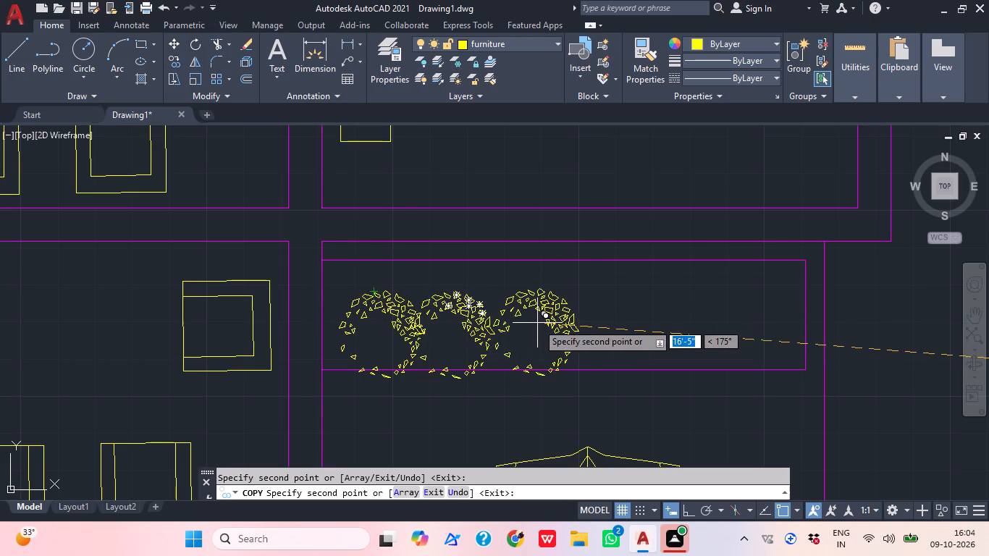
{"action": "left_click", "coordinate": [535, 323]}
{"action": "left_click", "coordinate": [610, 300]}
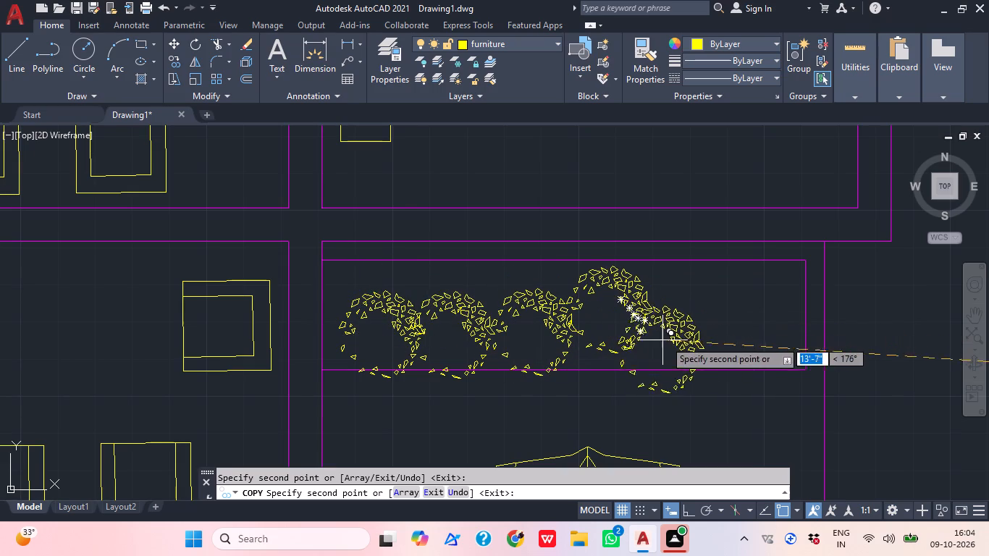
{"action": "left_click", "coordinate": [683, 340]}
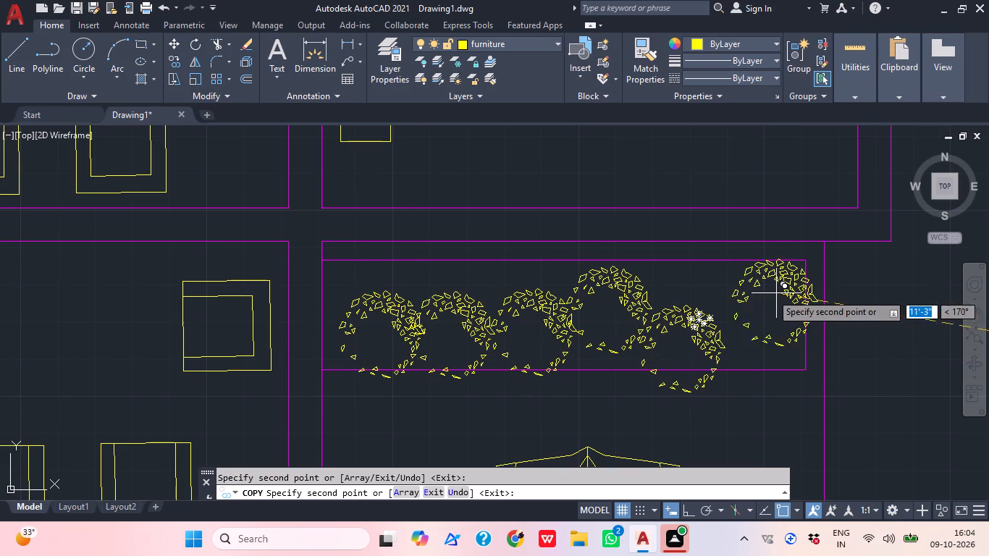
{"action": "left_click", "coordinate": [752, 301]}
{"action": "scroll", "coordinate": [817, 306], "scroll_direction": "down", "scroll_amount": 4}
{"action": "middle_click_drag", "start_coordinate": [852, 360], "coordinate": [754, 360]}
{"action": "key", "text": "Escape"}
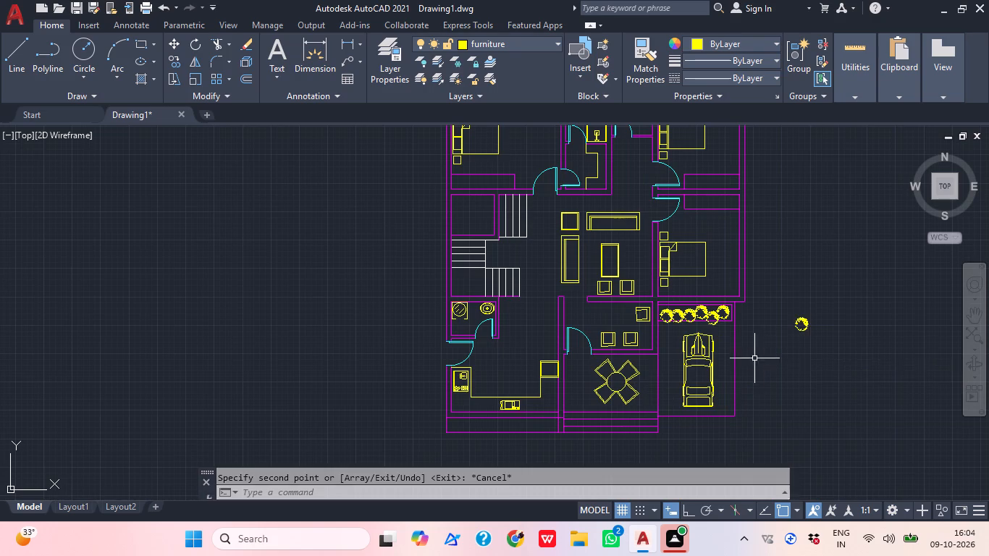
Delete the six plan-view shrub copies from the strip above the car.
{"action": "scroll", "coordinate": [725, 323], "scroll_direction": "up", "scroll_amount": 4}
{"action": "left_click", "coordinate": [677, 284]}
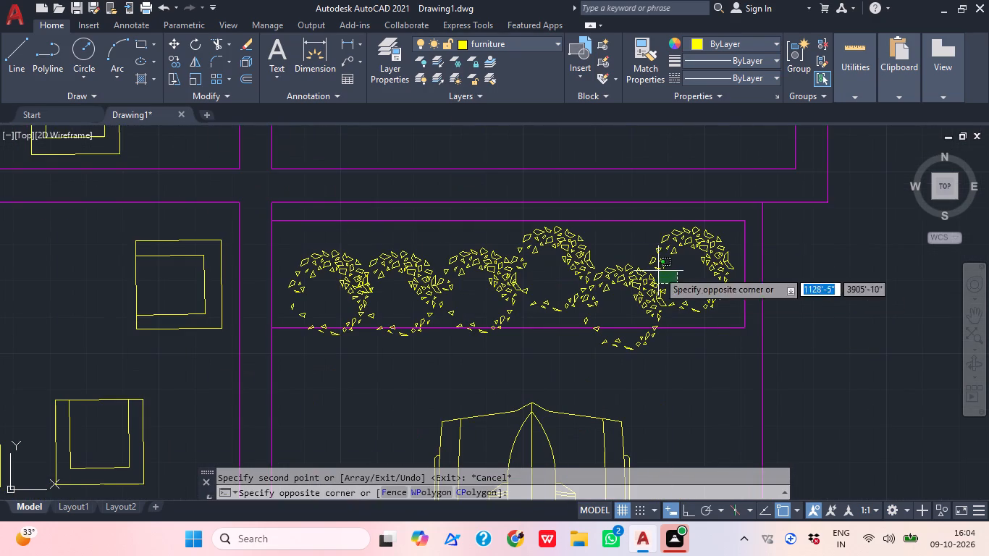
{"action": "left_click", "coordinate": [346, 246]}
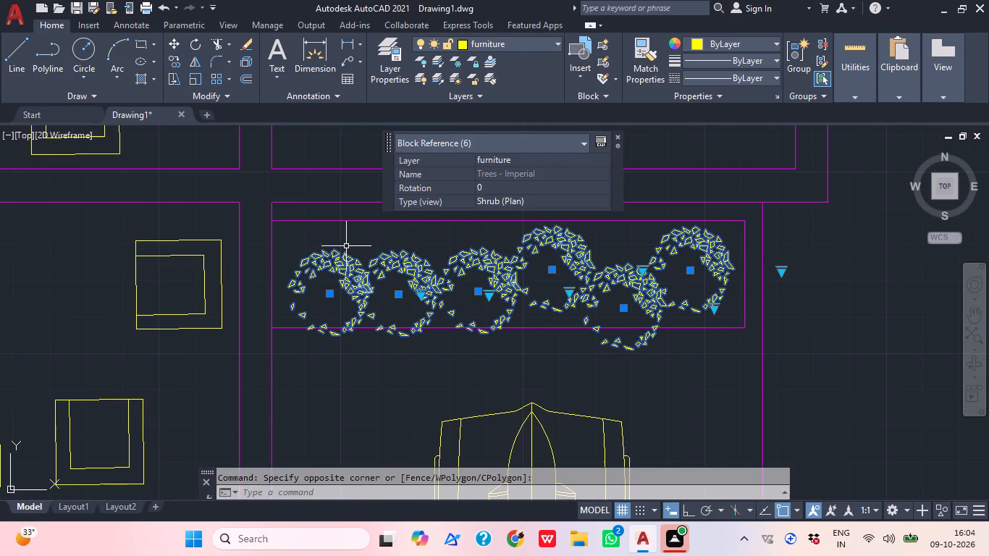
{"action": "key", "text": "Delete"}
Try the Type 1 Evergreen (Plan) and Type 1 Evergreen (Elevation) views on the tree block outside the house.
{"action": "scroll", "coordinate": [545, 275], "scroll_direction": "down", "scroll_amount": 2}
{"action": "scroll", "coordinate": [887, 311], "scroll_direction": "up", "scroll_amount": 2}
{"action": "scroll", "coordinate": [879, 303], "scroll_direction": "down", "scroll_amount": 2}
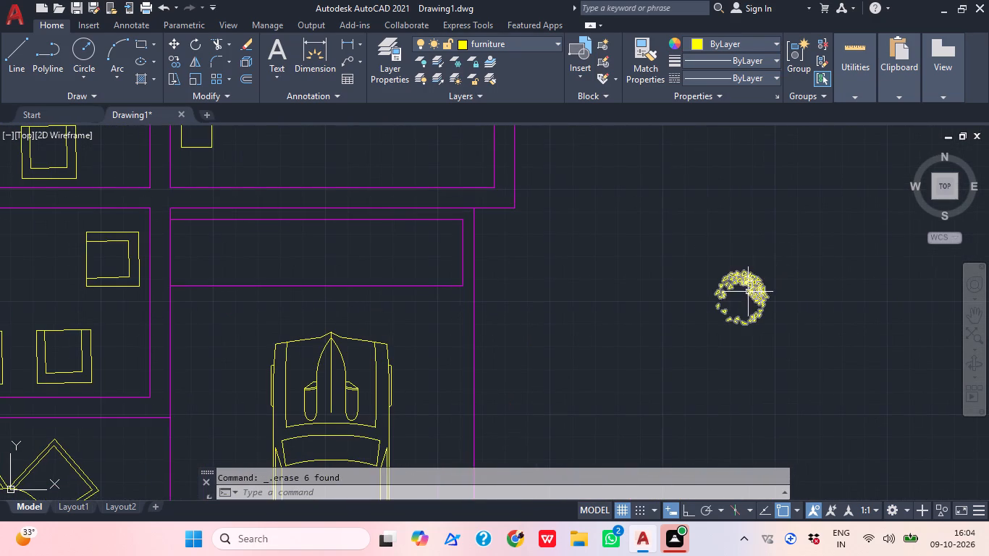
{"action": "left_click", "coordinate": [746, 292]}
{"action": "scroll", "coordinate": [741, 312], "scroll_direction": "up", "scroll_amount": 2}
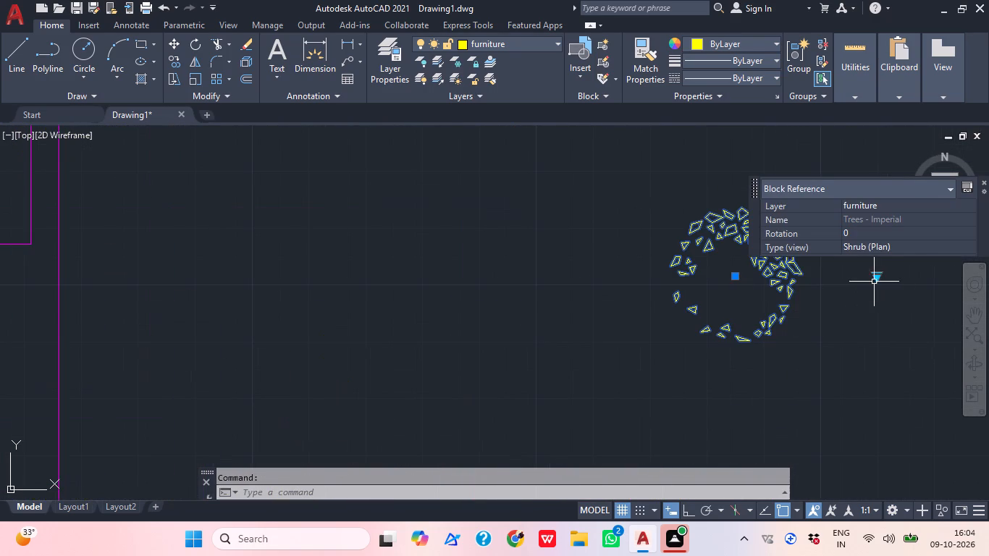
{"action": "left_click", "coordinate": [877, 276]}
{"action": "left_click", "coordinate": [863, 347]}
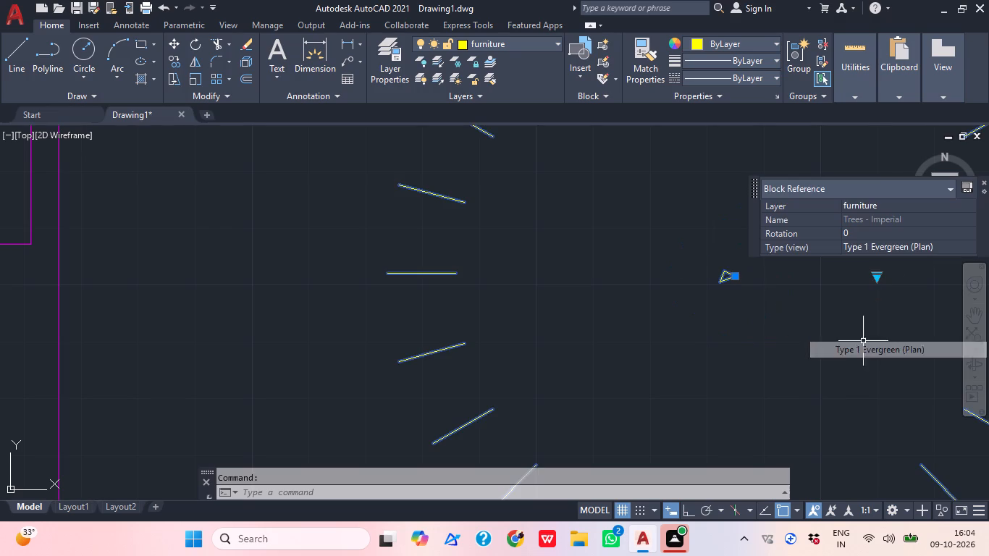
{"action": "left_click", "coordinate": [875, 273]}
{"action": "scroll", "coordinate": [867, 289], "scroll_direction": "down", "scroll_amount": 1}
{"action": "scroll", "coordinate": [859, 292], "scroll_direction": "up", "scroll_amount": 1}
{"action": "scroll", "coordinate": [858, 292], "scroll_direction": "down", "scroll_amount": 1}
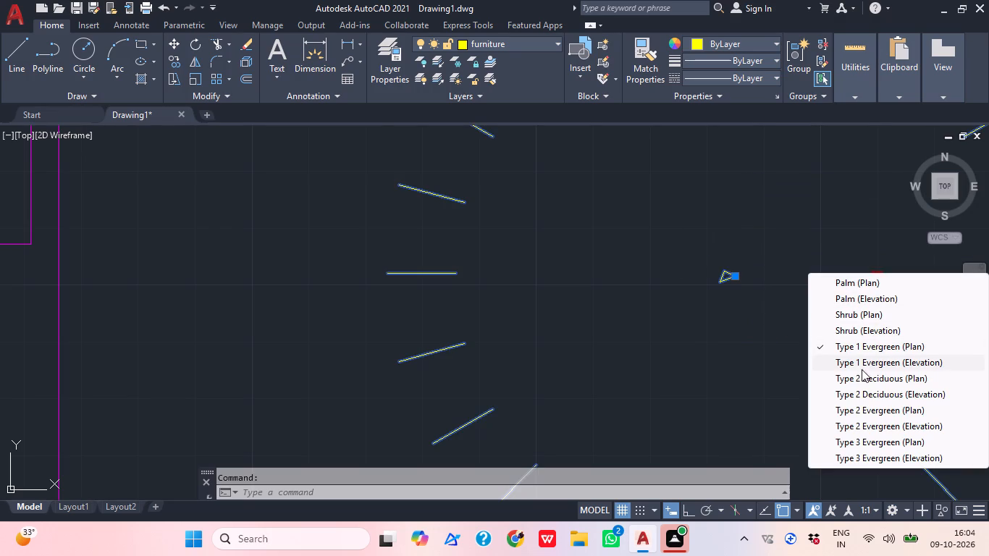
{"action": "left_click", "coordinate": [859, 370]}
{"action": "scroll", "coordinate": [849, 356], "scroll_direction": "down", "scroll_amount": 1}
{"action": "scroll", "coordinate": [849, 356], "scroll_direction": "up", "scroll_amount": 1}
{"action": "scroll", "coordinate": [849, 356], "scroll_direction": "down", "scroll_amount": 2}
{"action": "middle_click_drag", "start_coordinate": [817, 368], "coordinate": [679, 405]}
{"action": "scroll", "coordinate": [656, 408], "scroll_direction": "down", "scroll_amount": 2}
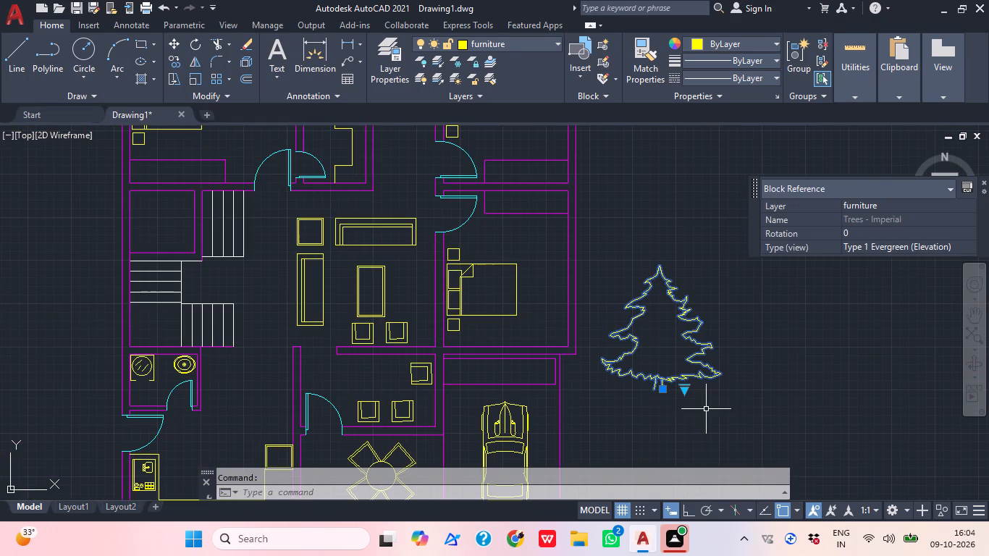
Set the tree block's view type to Shrub (Elevation) and deselect it.
{"action": "left_click", "coordinate": [683, 393]}
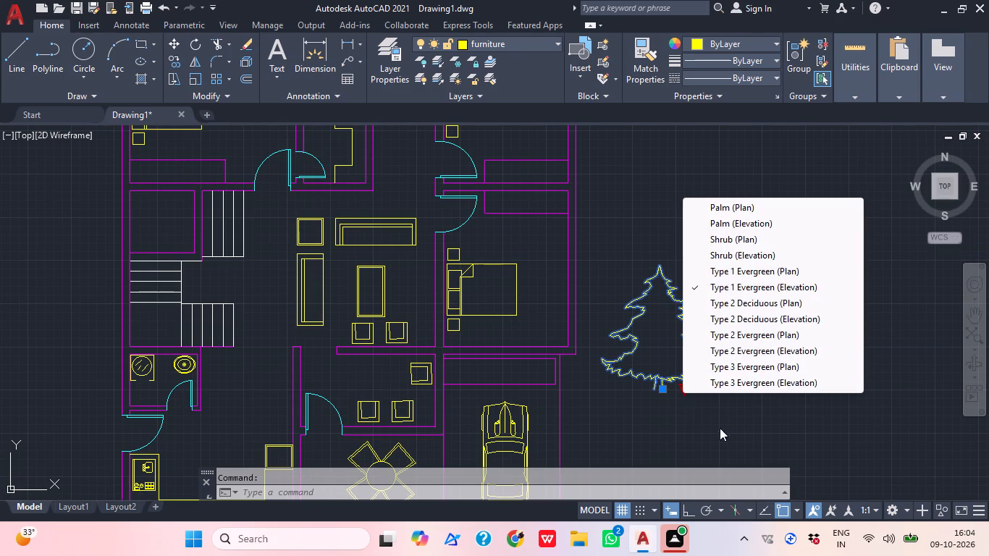
{"action": "left_click", "coordinate": [733, 258]}
{"action": "key", "text": "Escape"}
Copy the elevation-view shrub into the narrow strip above the car, placing seven copies side by side along its length.
{"action": "scroll", "coordinate": [681, 397], "scroll_direction": "up", "scroll_amount": 2}
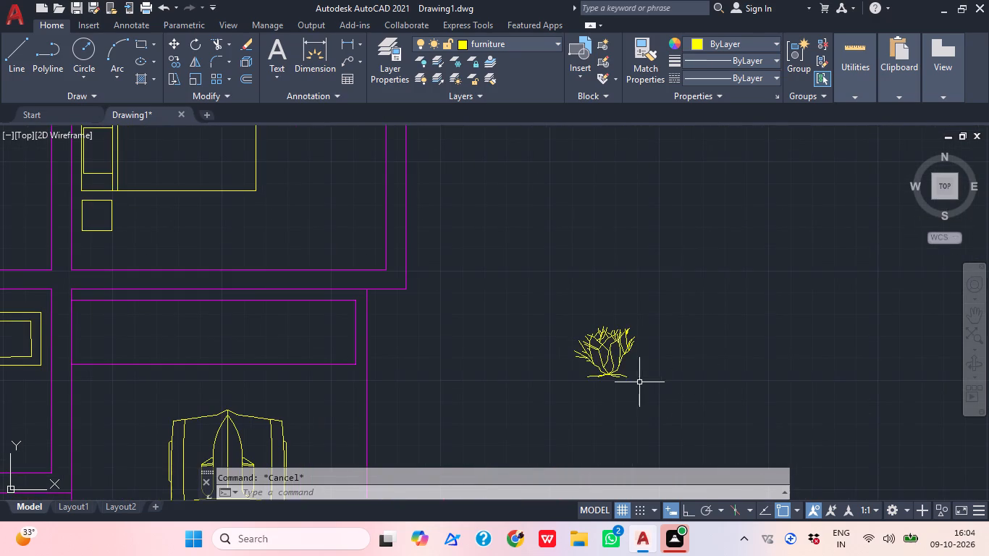
{"action": "left_click_drag", "start_coordinate": [637, 379], "coordinate": [628, 372]}
{"action": "left_click", "coordinate": [566, 322]}
{"action": "key", "text": "c"}
{"action": "key", "text": "o"}
{"action": "key", "text": "space"}
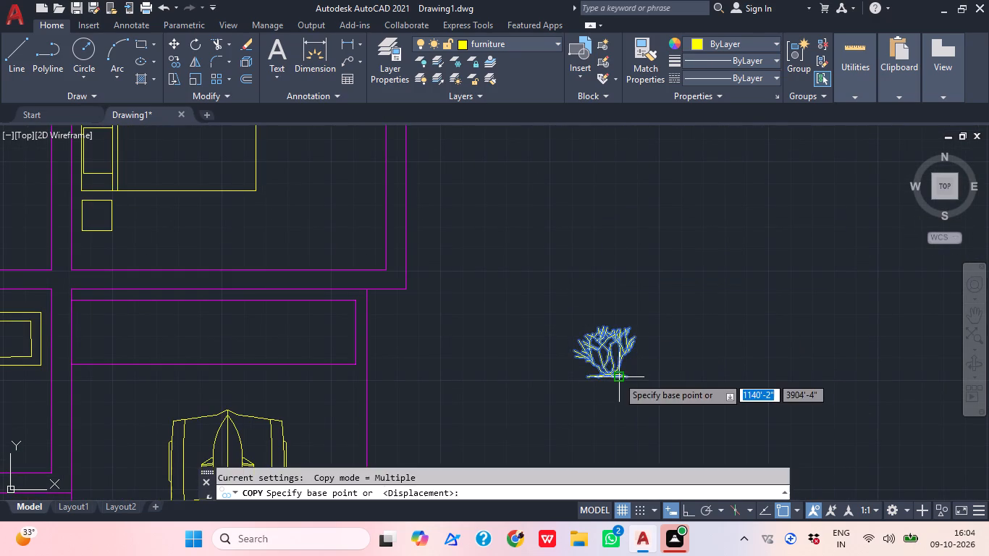
{"action": "left_click", "coordinate": [618, 376]}
{"action": "middle_click_drag", "start_coordinate": [733, 386], "coordinate": [887, 414]}
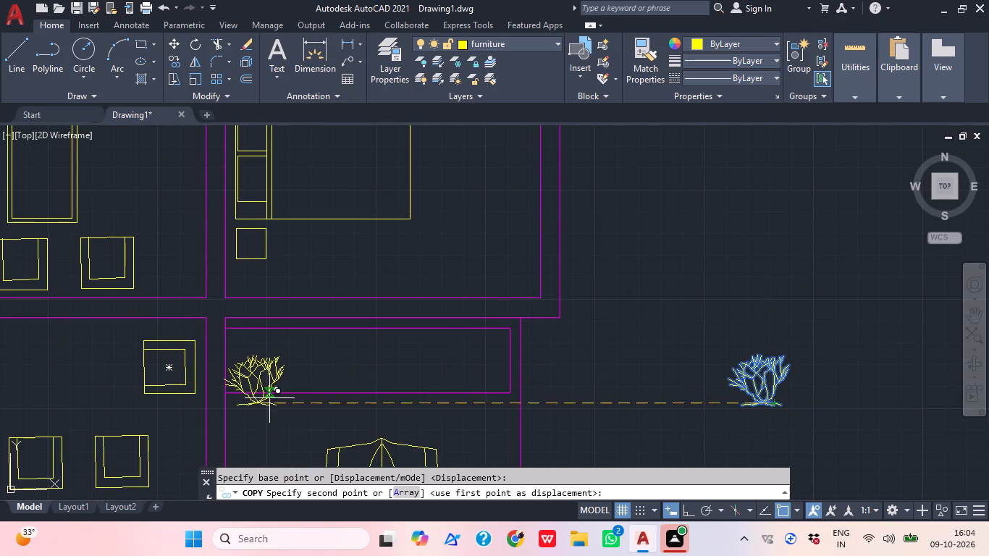
{"action": "left_click", "coordinate": [269, 396]}
{"action": "left_click", "coordinate": [313, 394]}
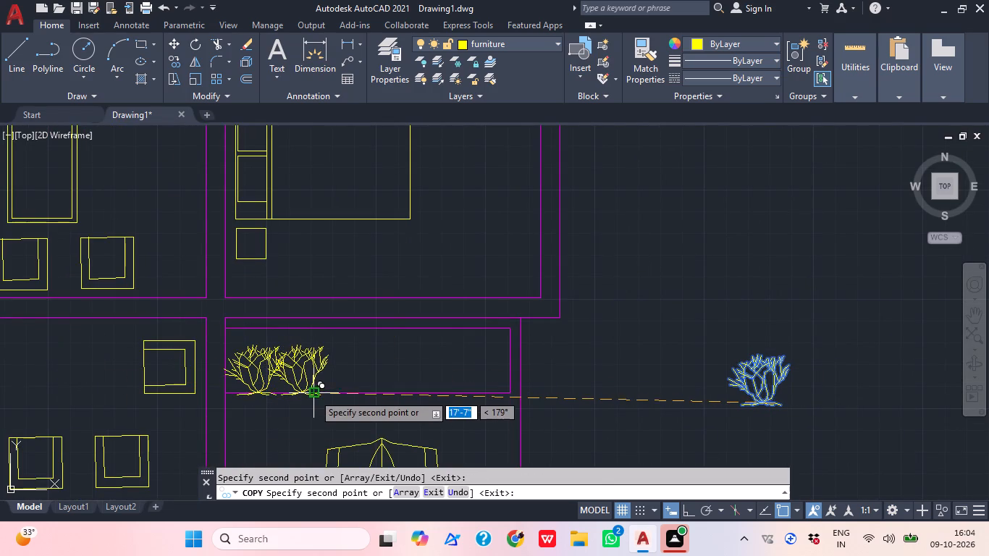
{"action": "left_click", "coordinate": [346, 388]}
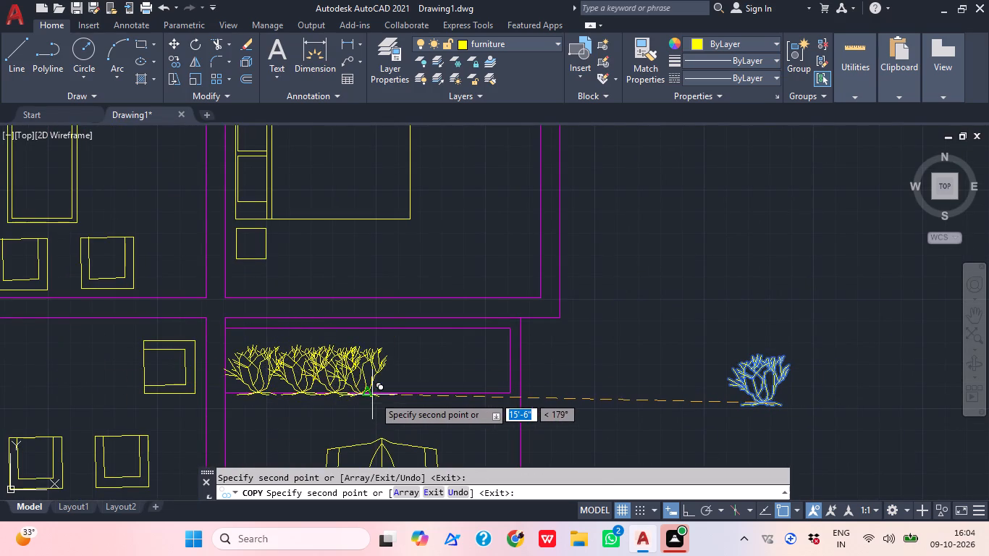
{"action": "left_click", "coordinate": [393, 395]}
{"action": "left_click", "coordinate": [418, 377]}
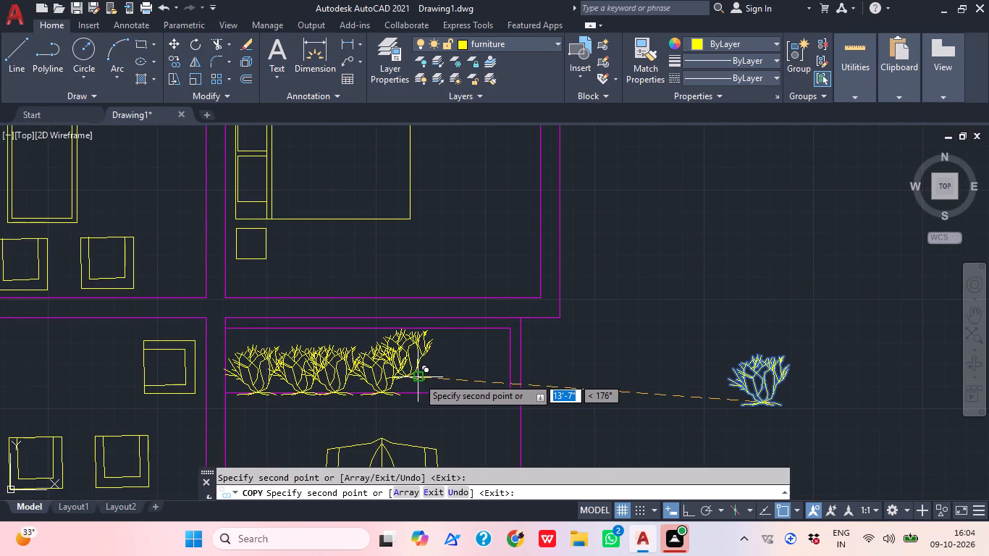
{"action": "left_click", "coordinate": [444, 394]}
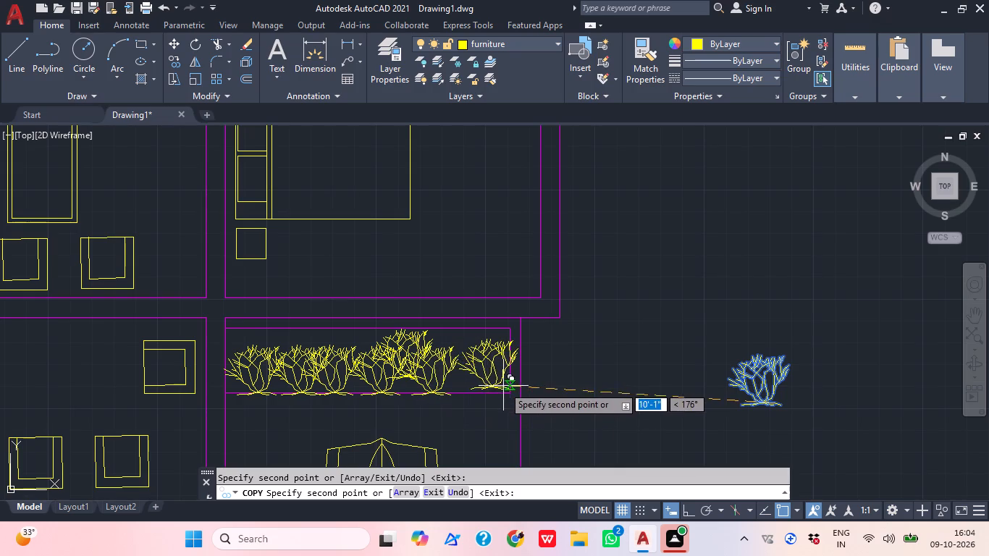
{"action": "left_click_drag", "start_coordinate": [494, 379], "coordinate": [494, 386]}
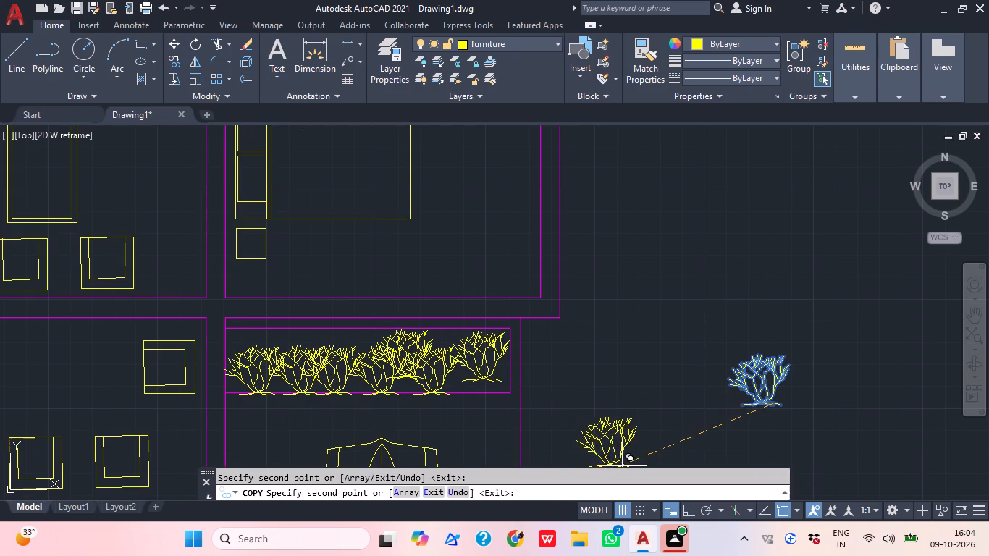
{"action": "key", "text": "Escape"}
Delete the original shrub block standing outside the house.
{"action": "scroll", "coordinate": [640, 396], "scroll_direction": "down", "scroll_amount": 2}
{"action": "scroll", "coordinate": [641, 395], "scroll_direction": "up", "scroll_amount": 2}
{"action": "middle_click_drag", "start_coordinate": [693, 459], "coordinate": [681, 416]}
{"action": "left_click_drag", "start_coordinate": [762, 420], "coordinate": [757, 413]}
{"action": "left_click", "coordinate": [673, 292]}
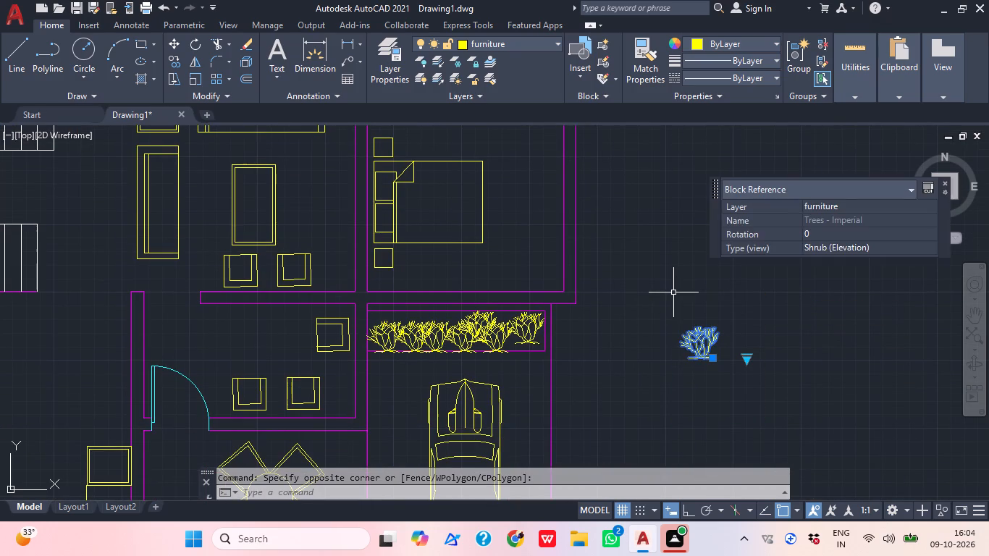
{"action": "key", "text": "Delete"}
Examine the whole furnished floor plan and the planting strip above the parked car.
{"action": "scroll", "coordinate": [673, 292], "scroll_direction": "down", "scroll_amount": 3}
{"action": "scroll", "coordinate": [604, 308], "scroll_direction": "down", "scroll_amount": 2}
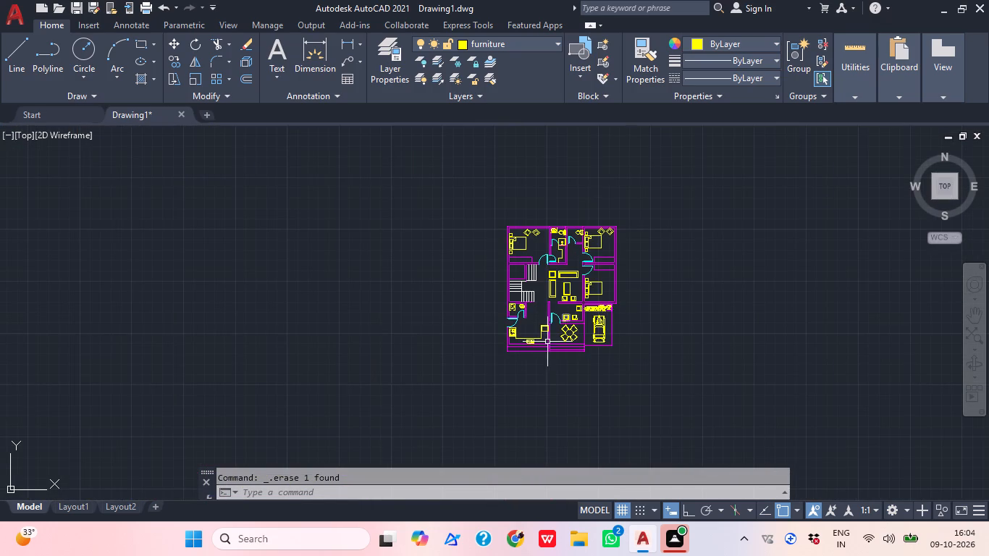
{"action": "middle_click_drag", "start_coordinate": [534, 364], "coordinate": [532, 374]}
{"action": "scroll", "coordinate": [531, 374], "scroll_direction": "down", "scroll_amount": 1}
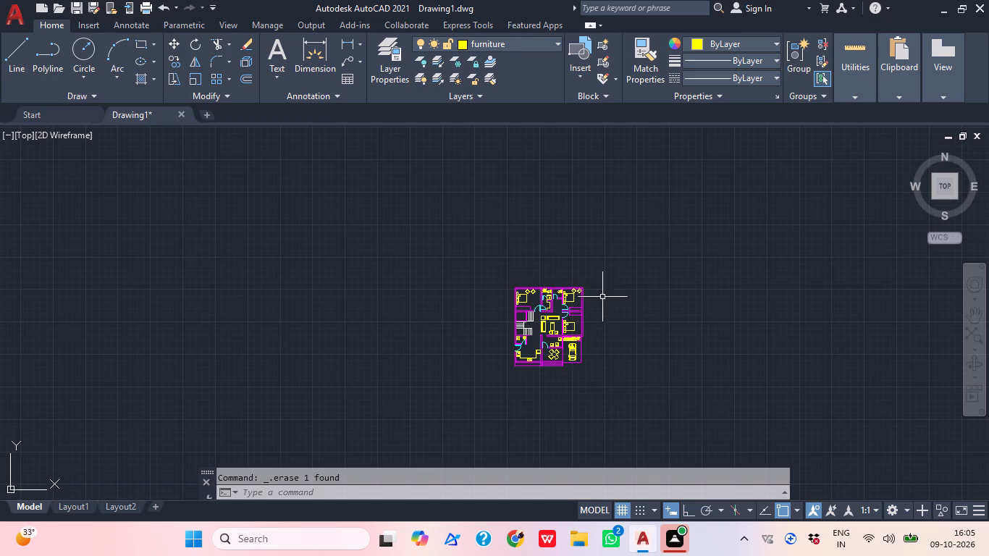
{"action": "middle_click_drag", "start_coordinate": [596, 299], "coordinate": [623, 316]}
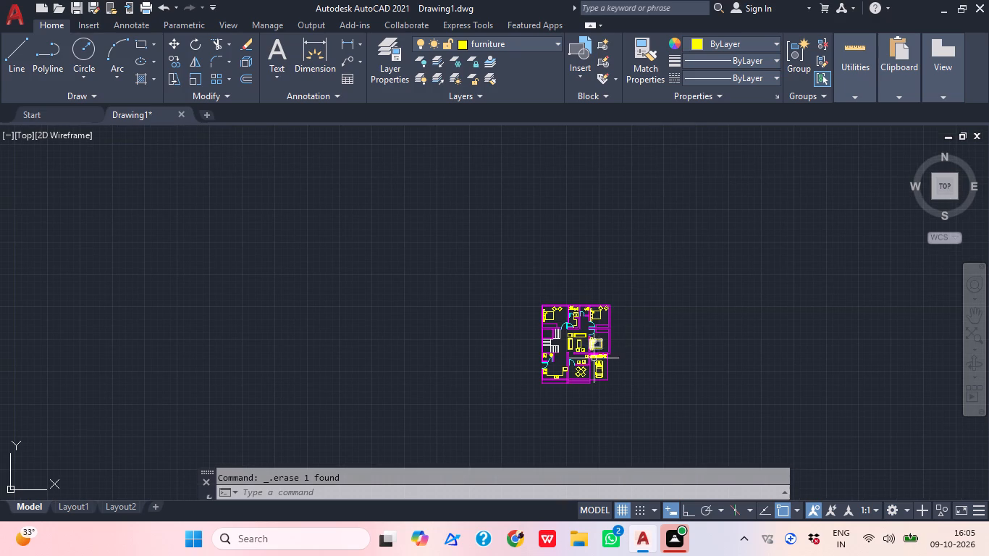
{"action": "scroll", "coordinate": [588, 364], "scroll_direction": "up", "scroll_amount": 1}
{"action": "middle_click", "coordinate": [557, 400]}
{"action": "scroll", "coordinate": [515, 397], "scroll_direction": "up", "scroll_amount": 2}
{"action": "middle_click", "coordinate": [578, 419]}
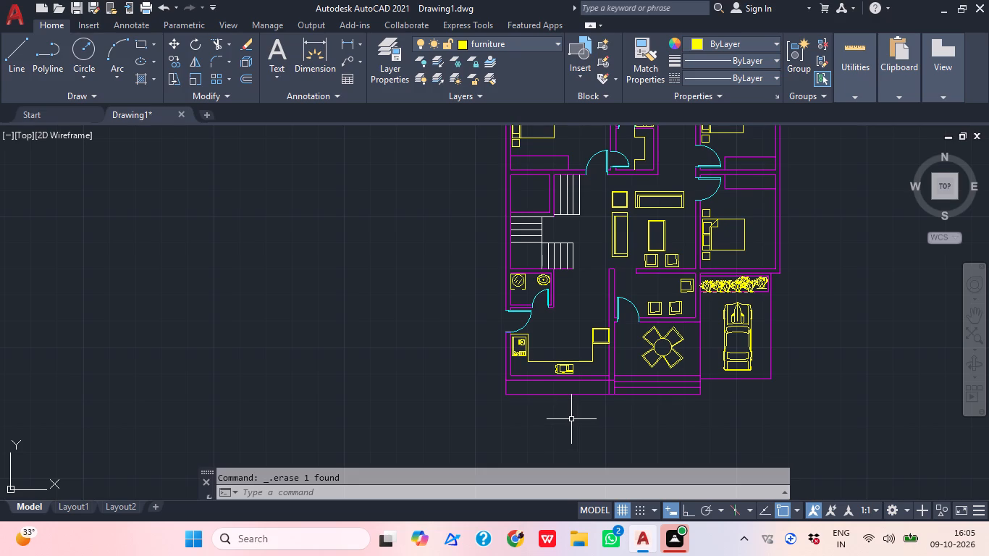
{"action": "middle_click_drag", "start_coordinate": [830, 285], "coordinate": [749, 363]}
{"action": "scroll", "coordinate": [791, 334], "scroll_direction": "down", "scroll_amount": 1}
{"action": "scroll", "coordinate": [629, 311], "scroll_direction": "up", "scroll_amount": 4}
{"action": "middle_click_drag", "start_coordinate": [706, 368], "coordinate": [502, 186]}
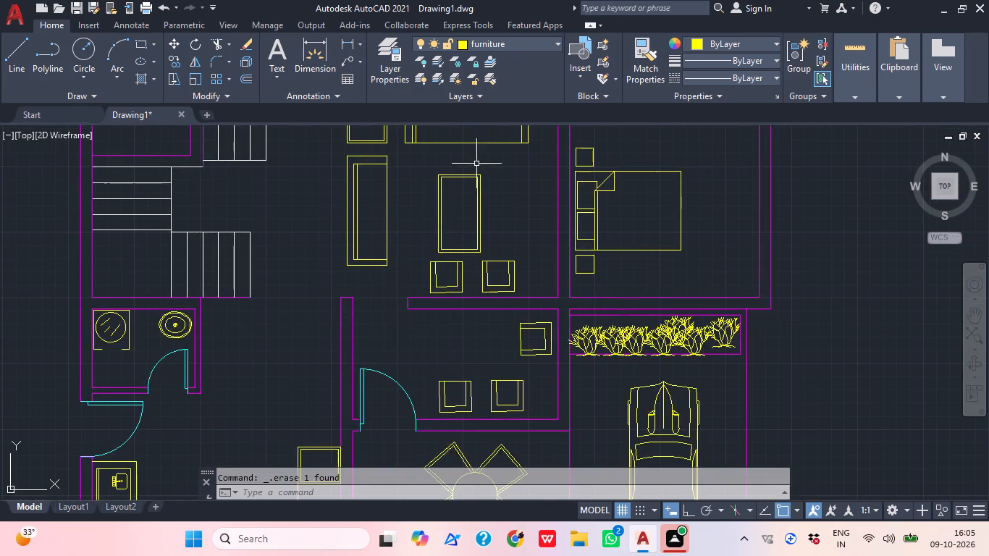
Copy all seven shrubs above the car into the planting strip below the kitchen, aligned with the strip's lower right corner.
{"action": "scroll", "coordinate": [647, 348], "scroll_direction": "up", "scroll_amount": 1}
{"action": "left_click", "coordinate": [771, 332]}
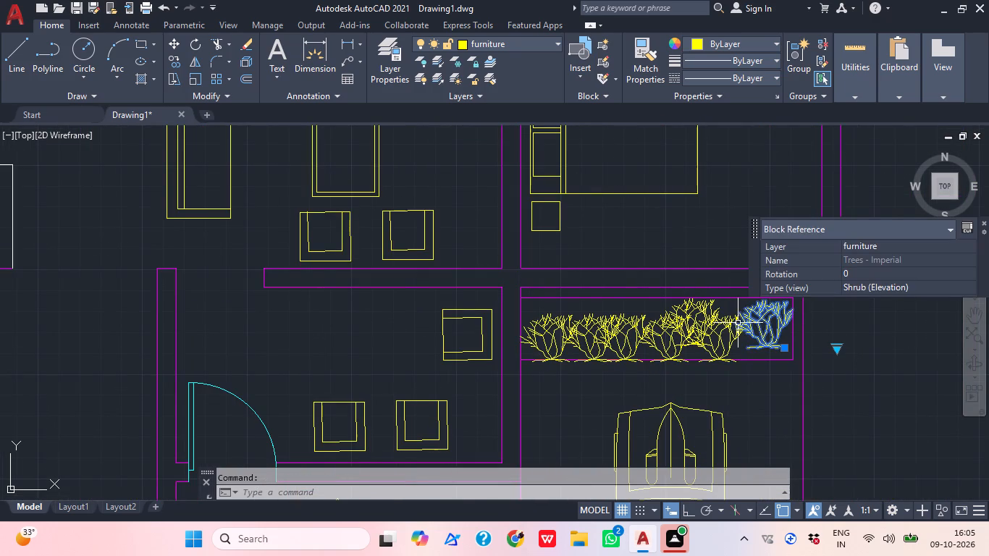
{"action": "left_click", "coordinate": [742, 332]}
{"action": "left_click", "coordinate": [696, 324]}
{"action": "left_click", "coordinate": [669, 336]}
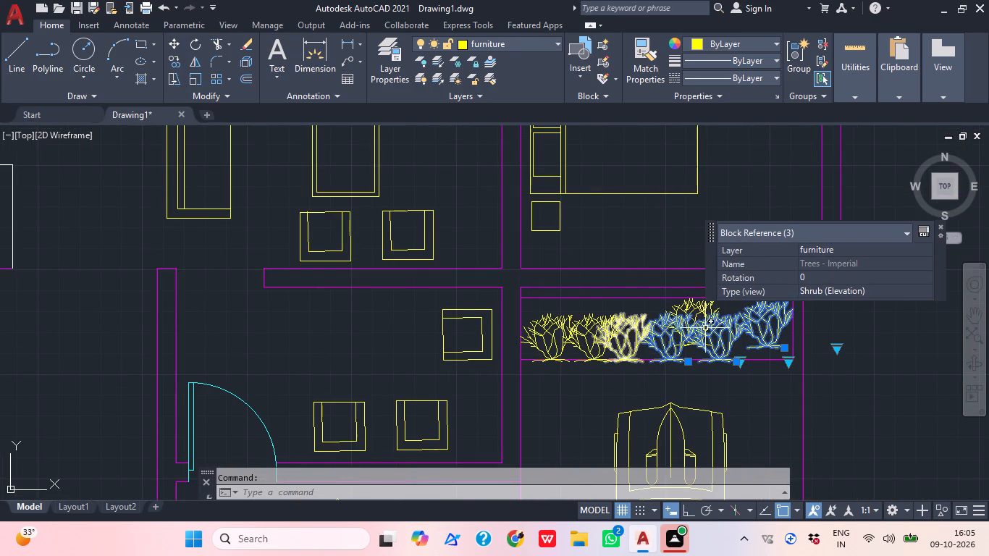
{"action": "left_click", "coordinate": [689, 322]}
{"action": "left_click", "coordinate": [695, 303]}
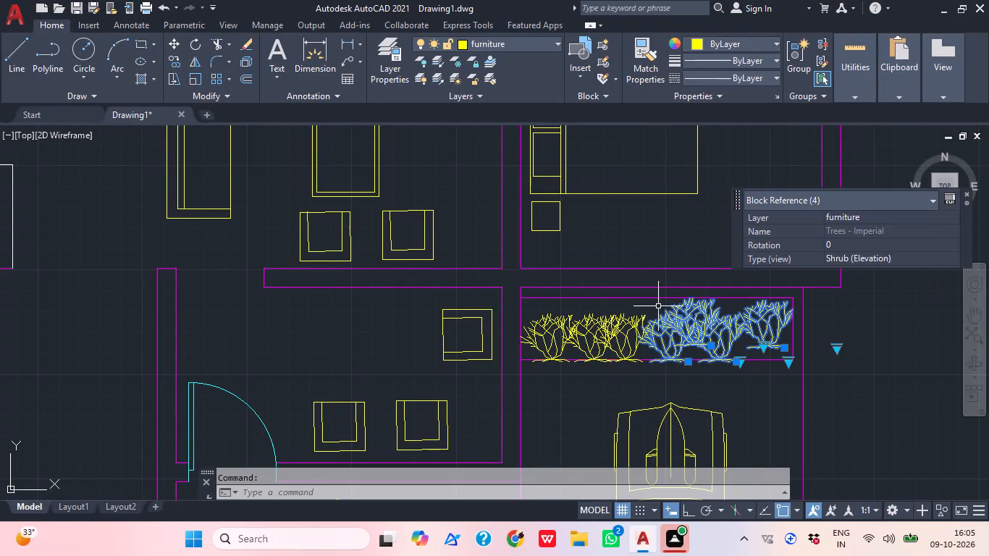
{"action": "left_click", "coordinate": [620, 336]}
{"action": "left_click", "coordinate": [593, 340]}
{"action": "left_click", "coordinate": [560, 334]}
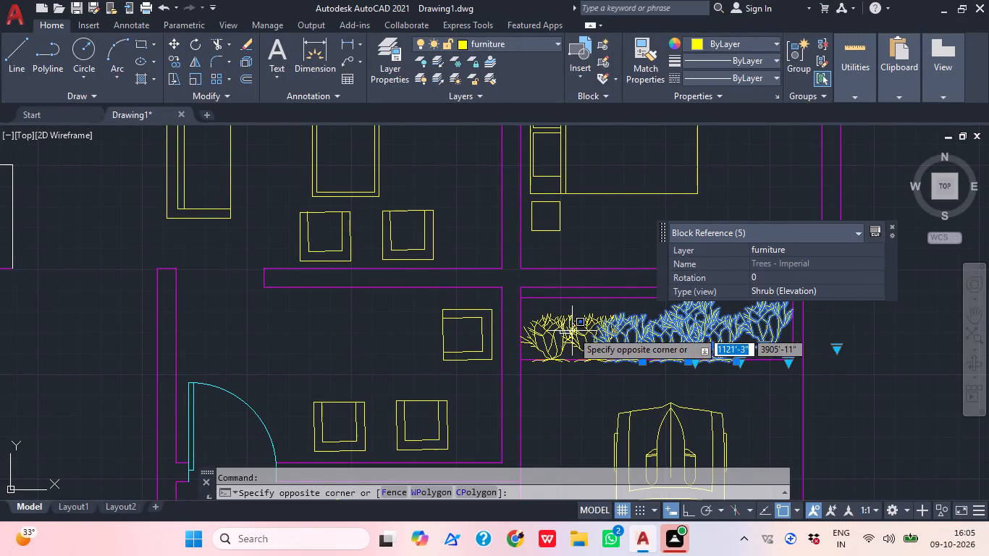
{"action": "left_click", "coordinate": [572, 331]}
{"action": "left_click", "coordinate": [549, 337]}
{"action": "left_click", "coordinate": [576, 336]}
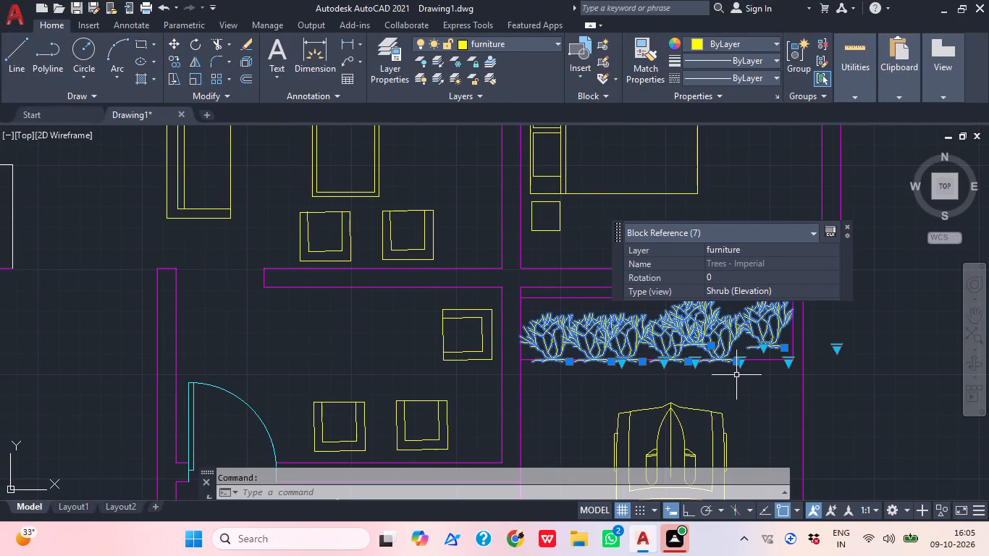
{"action": "type", "text": "co"}
{"action": "key", "text": "space"}
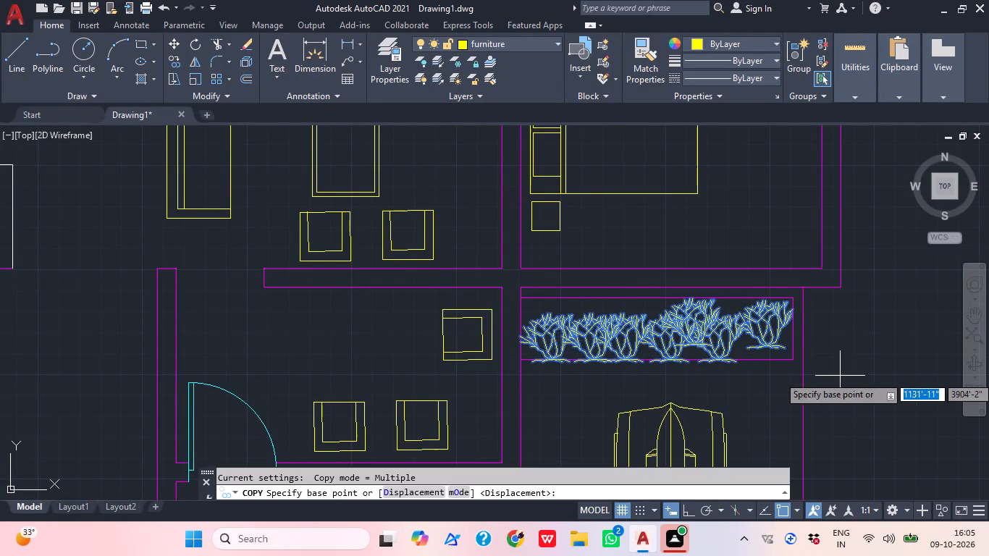
{"action": "left_click", "coordinate": [788, 355]}
{"action": "scroll", "coordinate": [892, 332], "scroll_direction": "up", "scroll_amount": 1}
{"action": "scroll", "coordinate": [896, 332], "scroll_direction": "down", "scroll_amount": 3}
{"action": "middle_click_drag", "start_coordinate": [855, 393], "coordinate": [871, 249]}
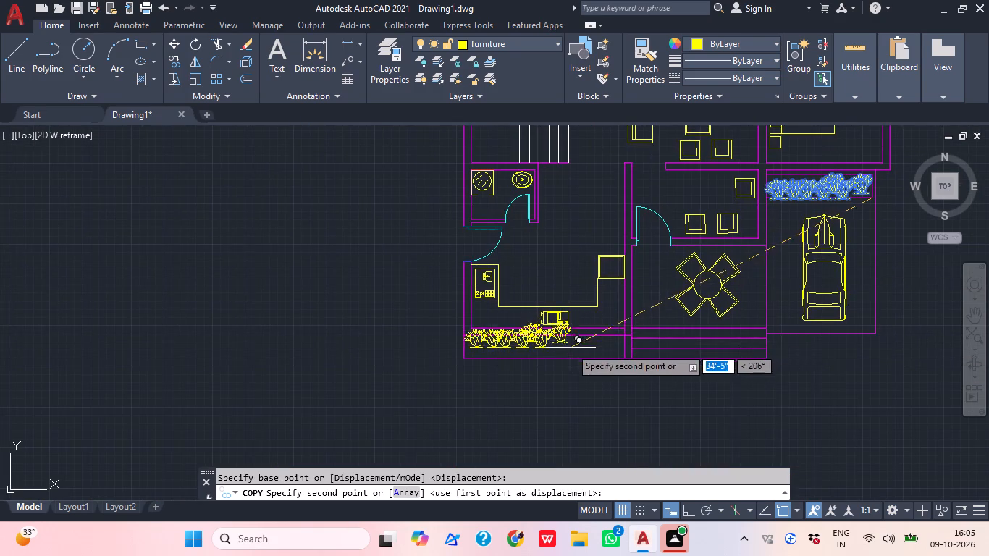
{"action": "scroll", "coordinate": [583, 353], "scroll_direction": "up", "scroll_amount": 2}
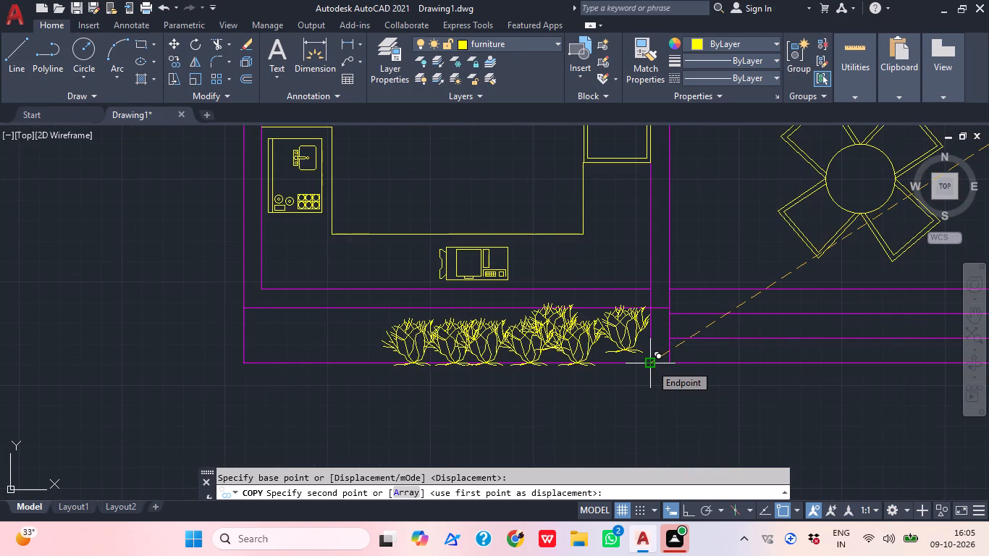
{"action": "scroll", "coordinate": [651, 364], "scroll_direction": "up", "scroll_amount": 2}
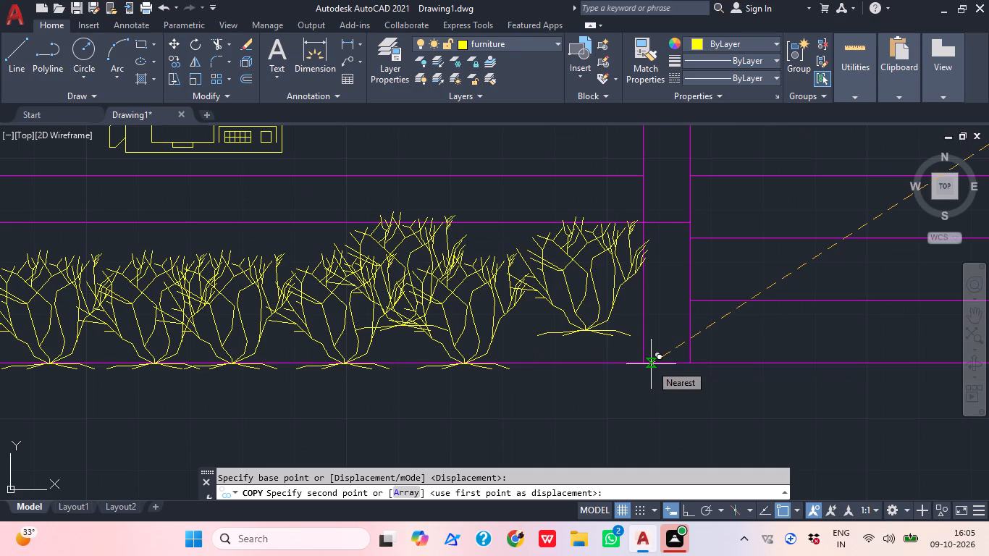
{"action": "left_click", "coordinate": [644, 363]}
Place a second copy of the seven-shrub row further left along the kitchen planting strip, extending past the outer wall.
{"action": "middle_click_drag", "start_coordinate": [725, 408], "coordinate": [785, 442]}
{"action": "scroll", "coordinate": [783, 442], "scroll_direction": "down", "scroll_amount": 1}
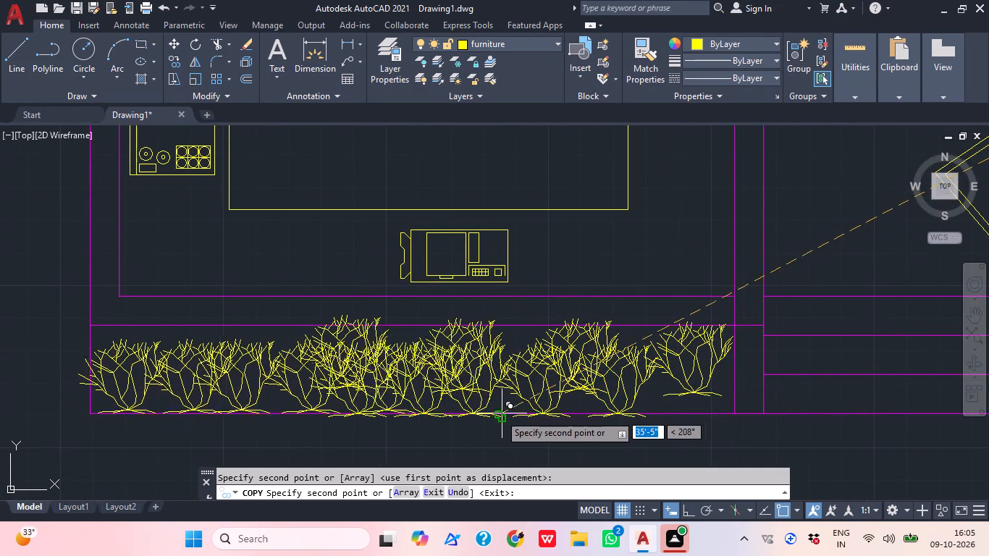
{"action": "middle_click_drag", "start_coordinate": [560, 444], "coordinate": [791, 474]}
{"action": "middle_click_drag", "start_coordinate": [547, 456], "coordinate": [545, 437]}
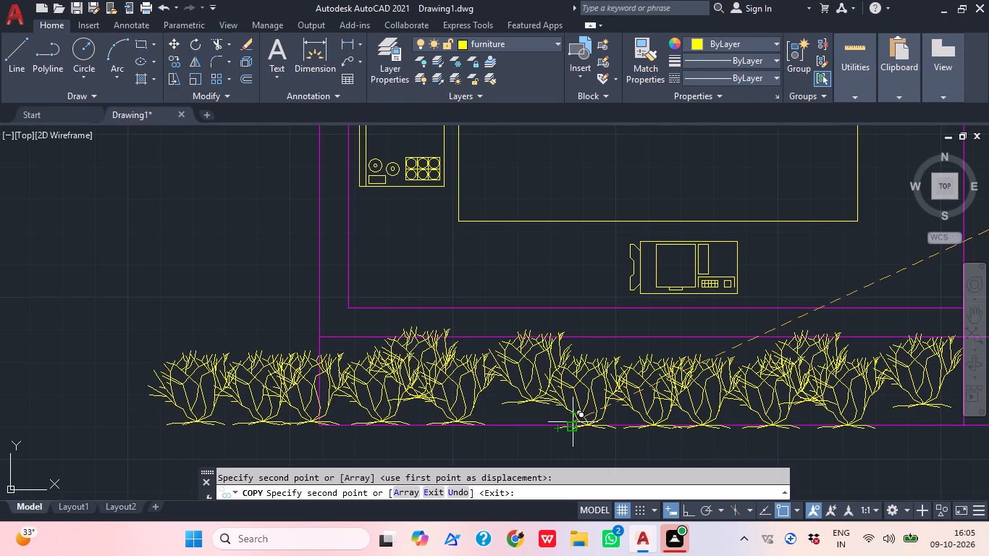
{"action": "left_click", "coordinate": [571, 422]}
{"action": "key", "text": "Escape"}
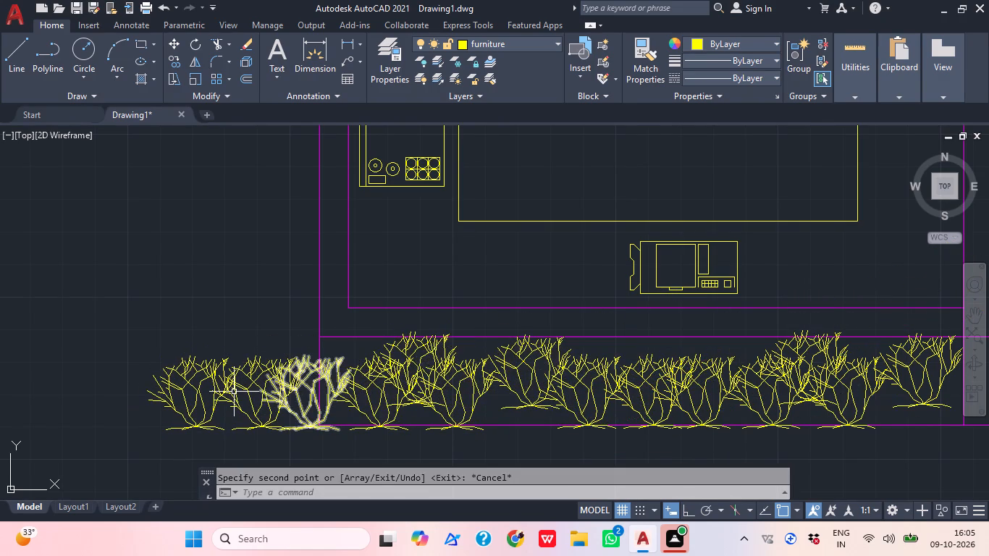
Delete the three shrubs at the left end of the row that extend outside the kitchen planting strip.
{"action": "left_click", "coordinate": [234, 392]}
{"action": "left_click", "coordinate": [169, 395]}
{"action": "left_click", "coordinate": [293, 416]}
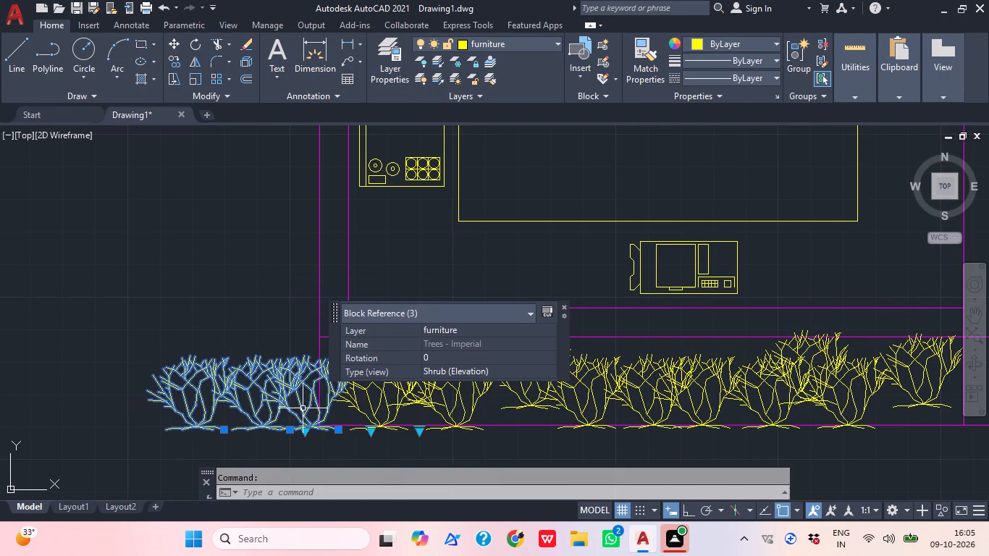
{"action": "key", "text": "Delete"}
Examine the whole furnished floor plan, including both planting strips and all the rooms.
{"action": "scroll", "coordinate": [416, 418], "scroll_direction": "down", "scroll_amount": 1}
{"action": "middle_click_drag", "start_coordinate": [479, 428], "coordinate": [375, 413]}
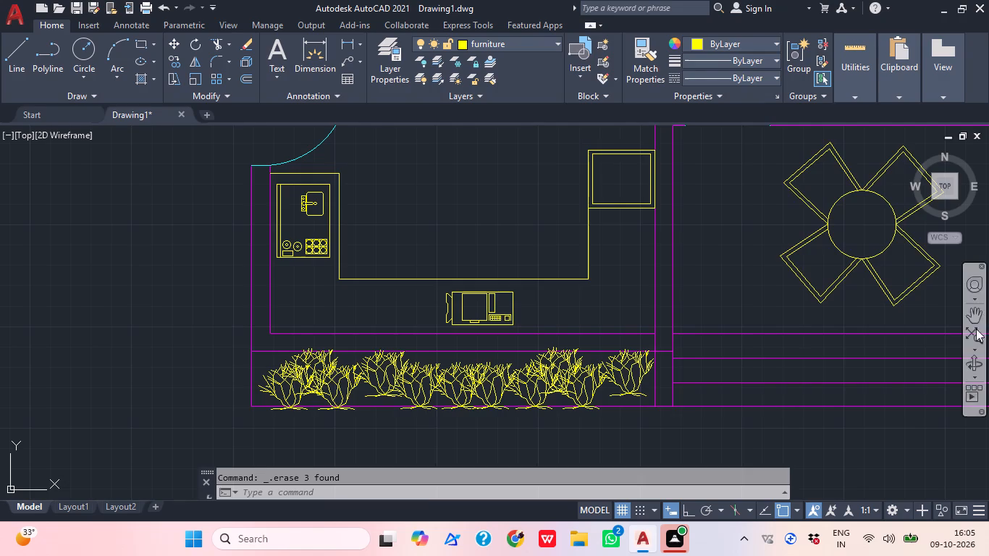
{"action": "key", "text": "Escape"}
{"action": "scroll", "coordinate": [798, 312], "scroll_direction": "down", "scroll_amount": 3}
{"action": "middle_click_drag", "start_coordinate": [798, 327], "coordinate": [613, 376]}
{"action": "middle_click_drag", "start_coordinate": [607, 418], "coordinate": [557, 425]}
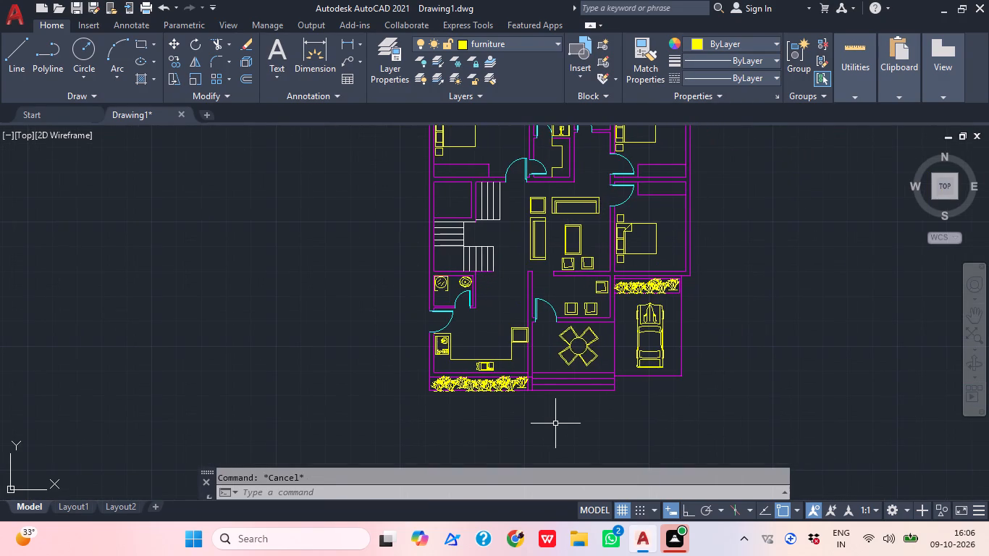
{"action": "middle_click_drag", "start_coordinate": [652, 318], "coordinate": [571, 391]}
{"action": "middle_click_drag", "start_coordinate": [475, 287], "coordinate": [473, 295]}
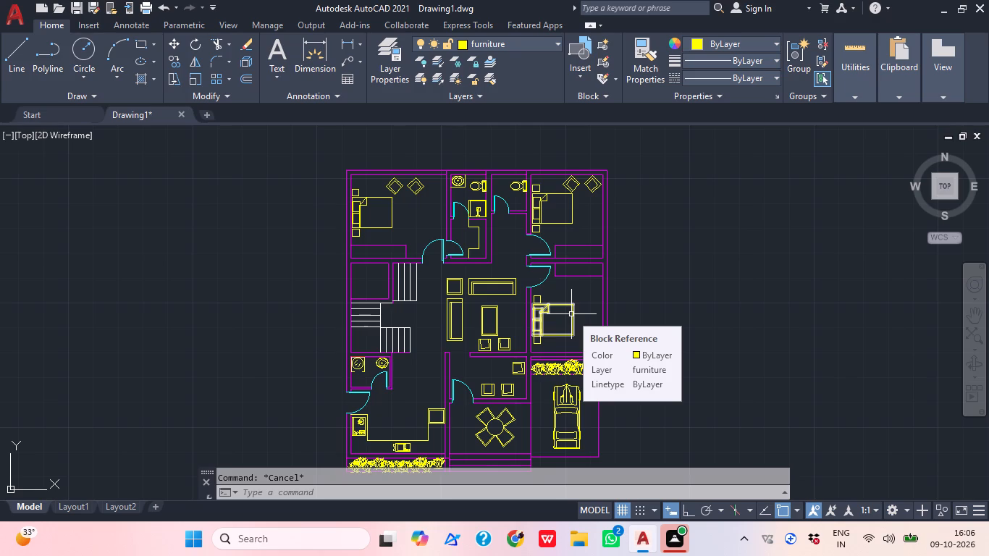
{"action": "middle_click_drag", "start_coordinate": [659, 288], "coordinate": [635, 300]}
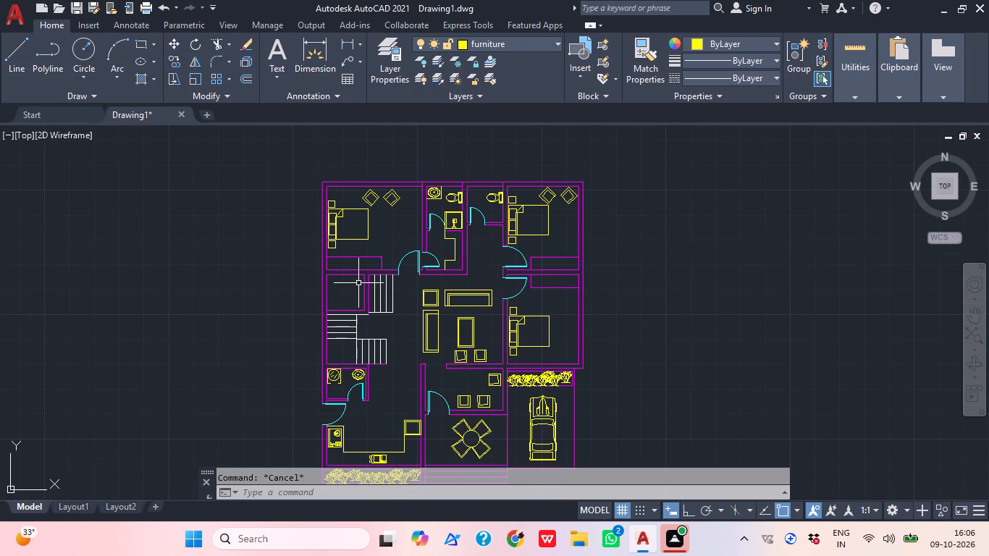
{"action": "middle_click_drag", "start_coordinate": [358, 283], "coordinate": [340, 312]}
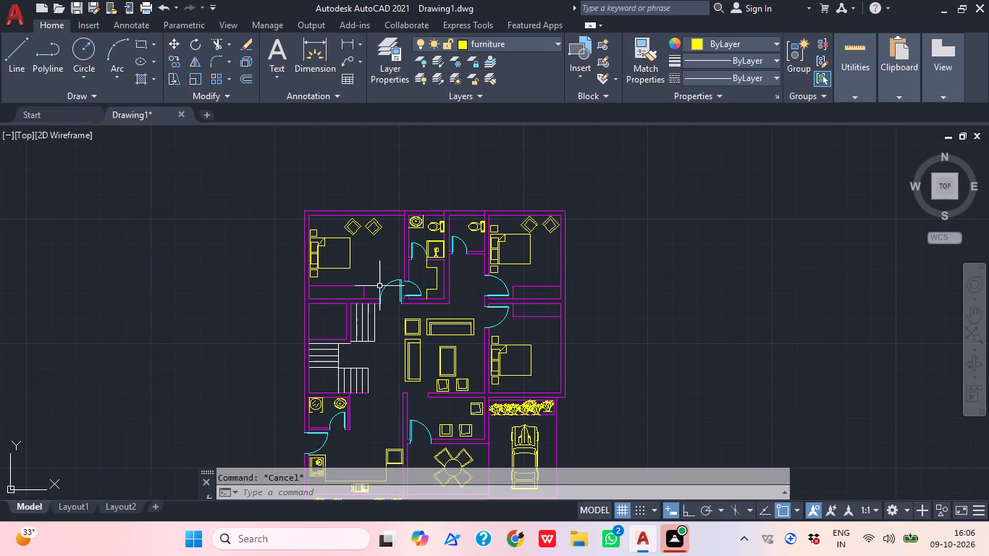
{"action": "middle_click_drag", "start_coordinate": [379, 286], "coordinate": [382, 302]}
{"action": "middle_click_drag", "start_coordinate": [409, 317], "coordinate": [361, 334]}
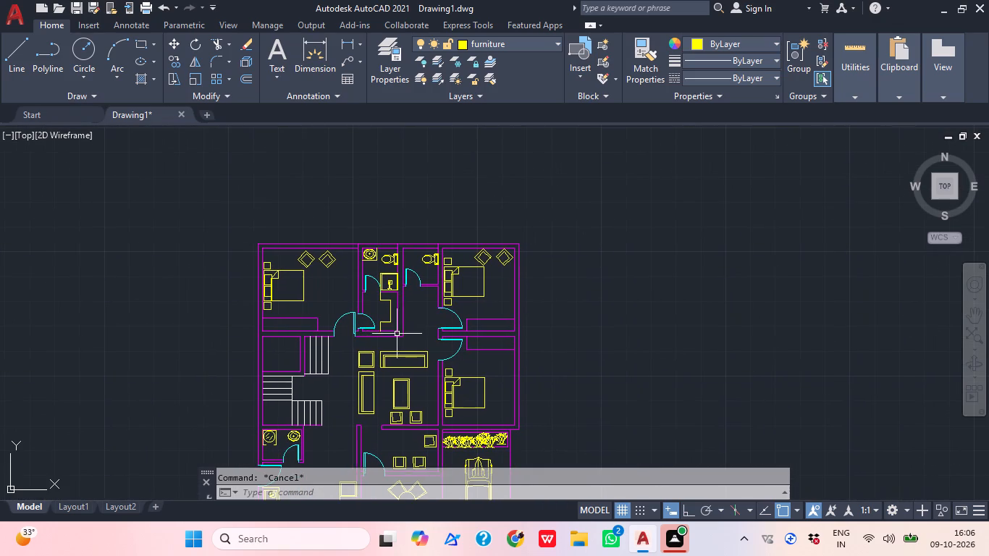
{"action": "middle_click_drag", "start_coordinate": [453, 311], "coordinate": [437, 277]}
{"action": "middle_click_drag", "start_coordinate": [455, 334], "coordinate": [448, 290]}
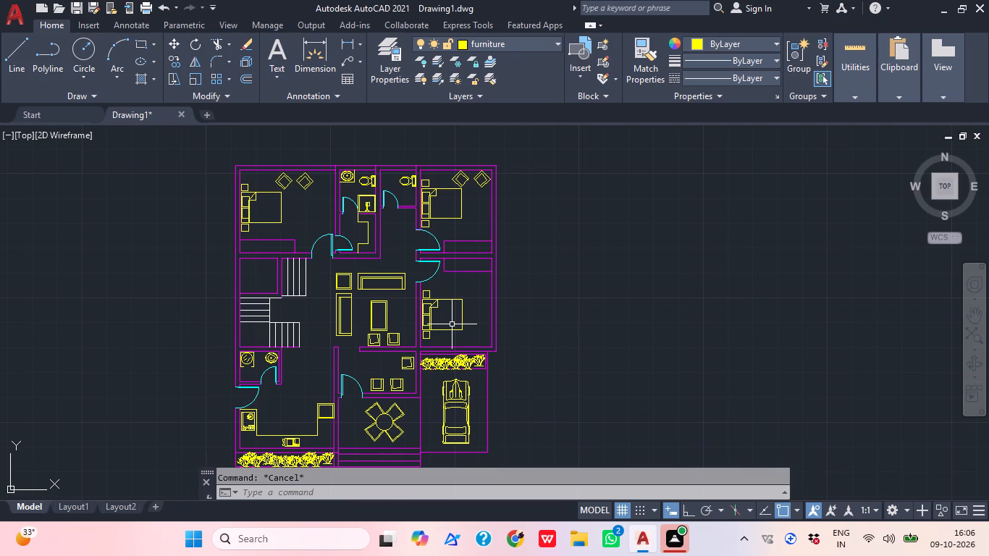
{"action": "middle_click_drag", "start_coordinate": [319, 369], "coordinate": [339, 412]}
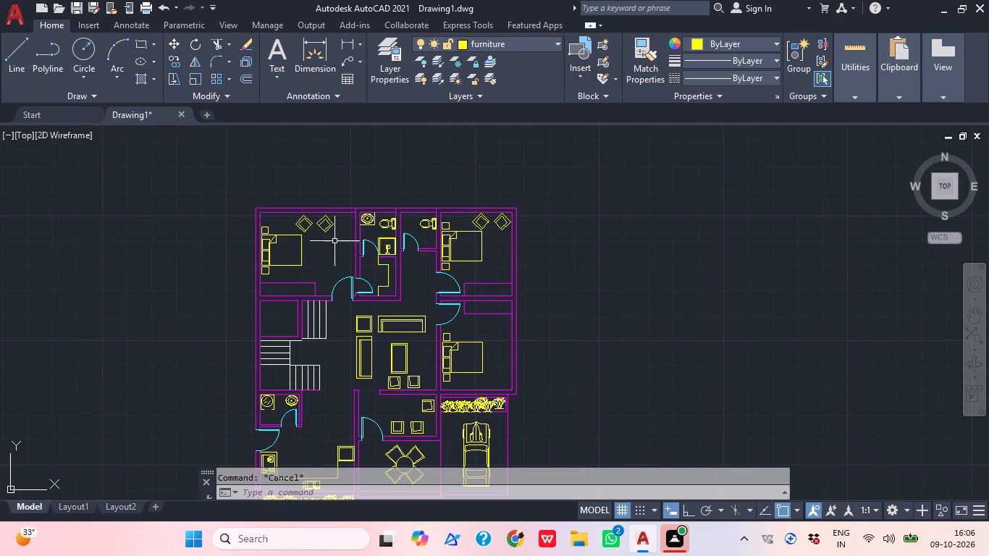
Make the text layer current.
{"action": "scroll", "coordinate": [479, 153], "scroll_direction": "up", "scroll_amount": 1}
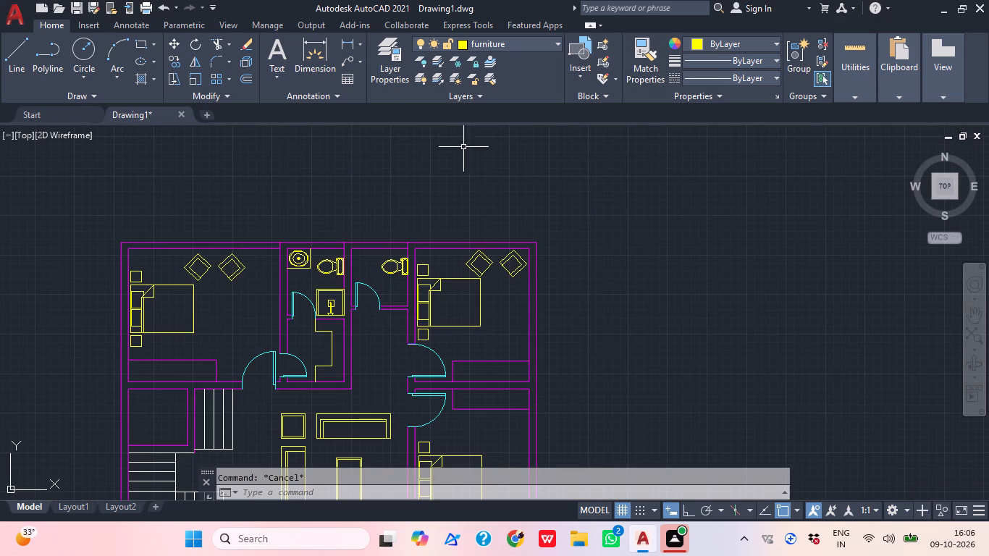
{"action": "left_click", "coordinate": [539, 41]}
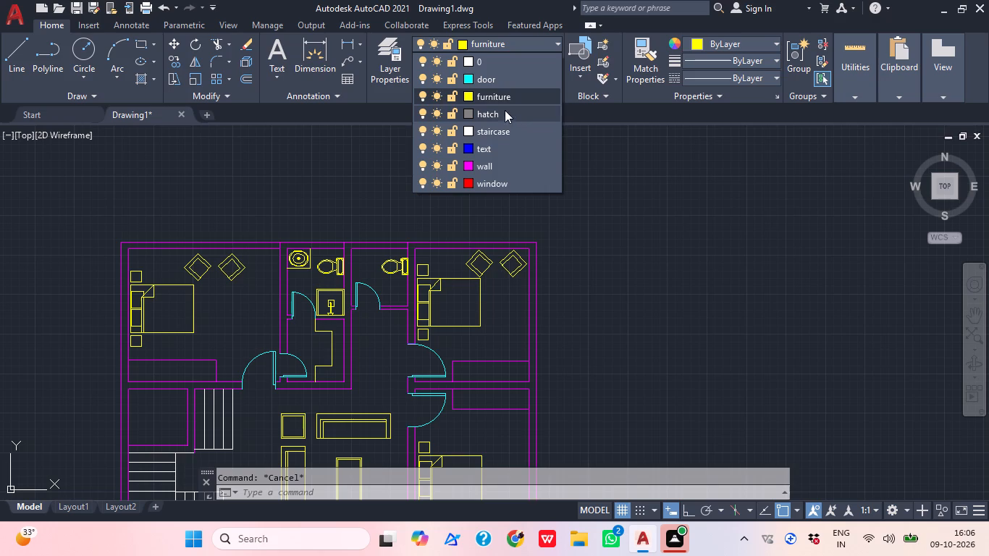
{"action": "left_click", "coordinate": [484, 153]}
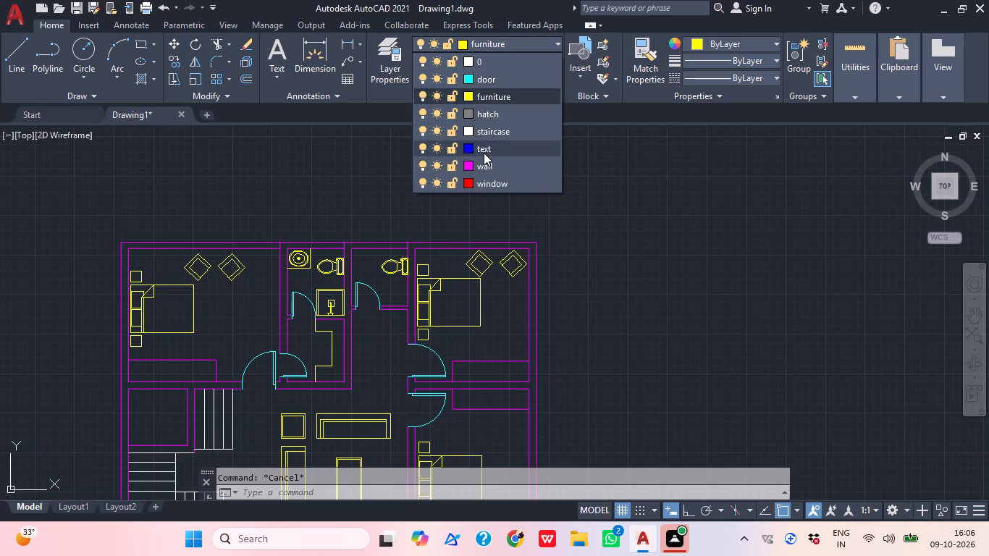
Add the horizontal single-line text "M BEDROOM" below the armchairs in the upper-left bedroom, with Ortho on and the height picked freehand.
{"action": "middle_click_drag", "start_coordinate": [374, 262], "coordinate": [505, 229]}
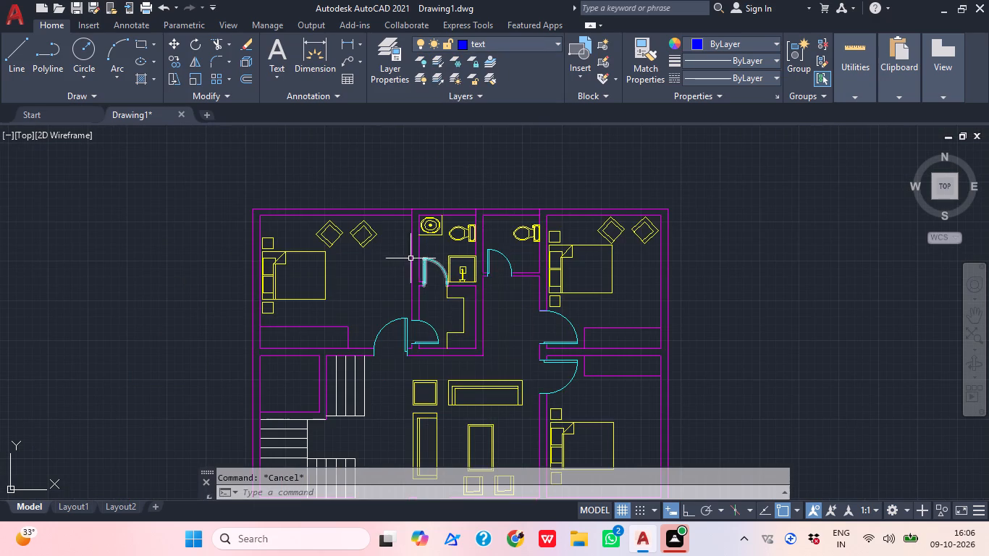
{"action": "scroll", "coordinate": [381, 256], "scroll_direction": "up", "scroll_amount": 3}
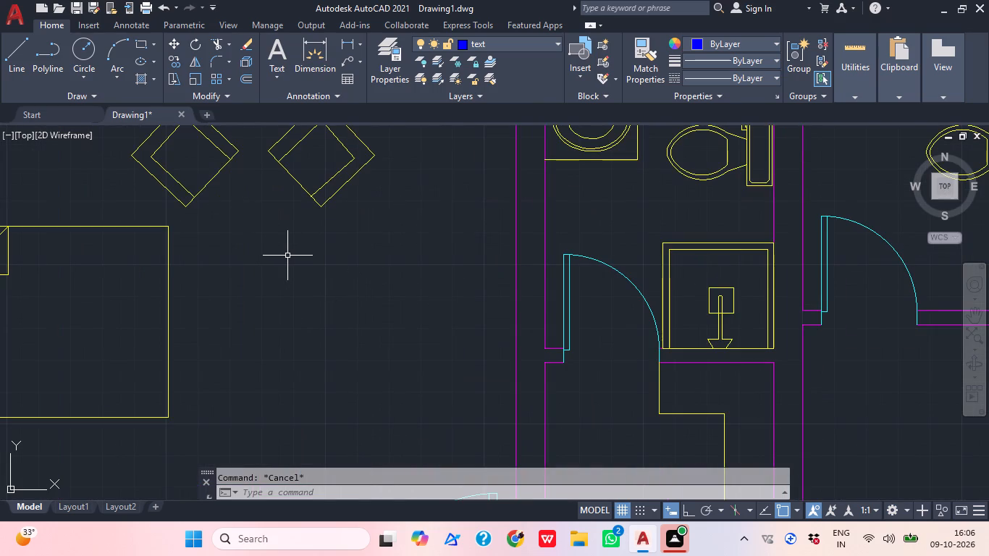
{"action": "type", "text": "text"}
{"action": "key", "text": "space"}
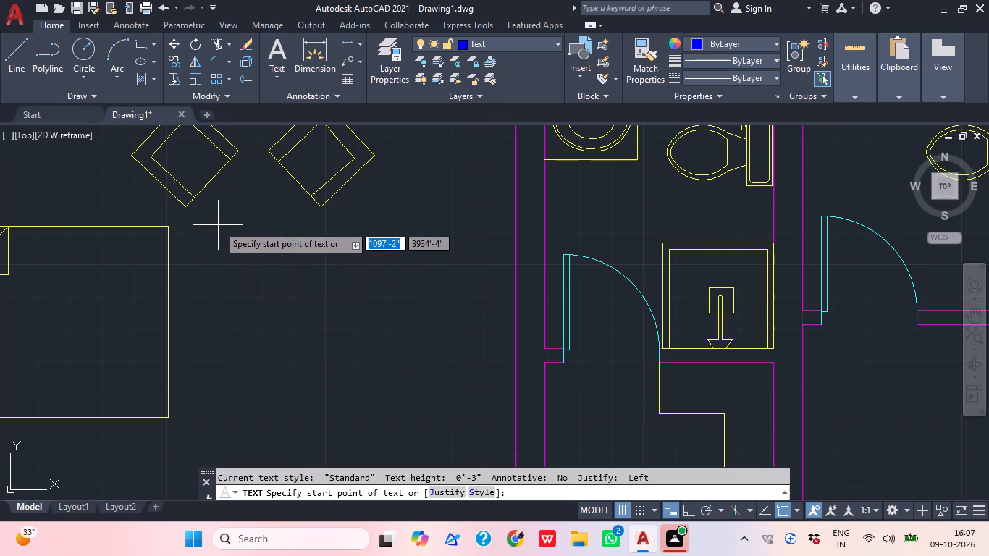
{"action": "left_click", "coordinate": [247, 234]}
{"action": "scroll", "coordinate": [239, 274], "scroll_direction": "up", "scroll_amount": 2}
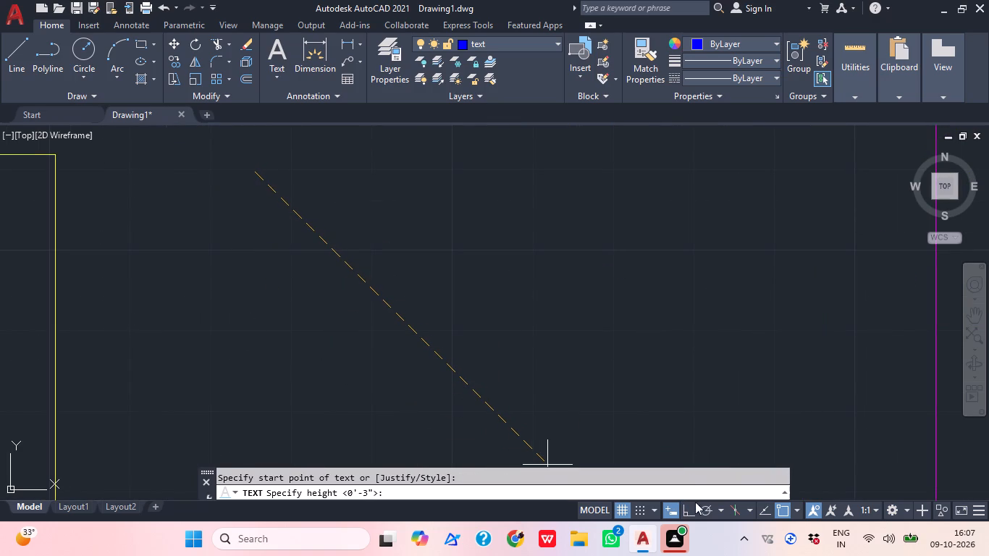
{"action": "left_click", "coordinate": [688, 518]}
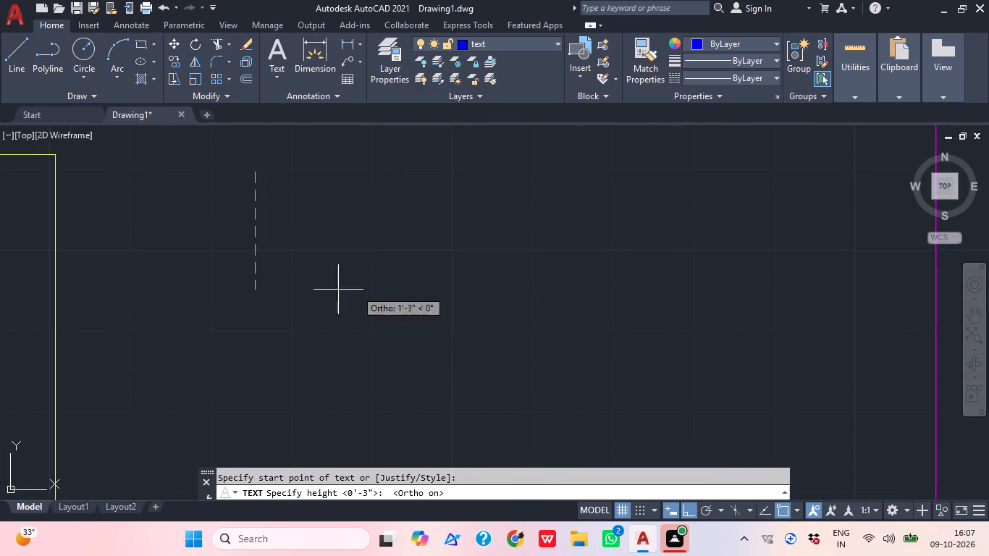
{"action": "left_click", "coordinate": [256, 230]}
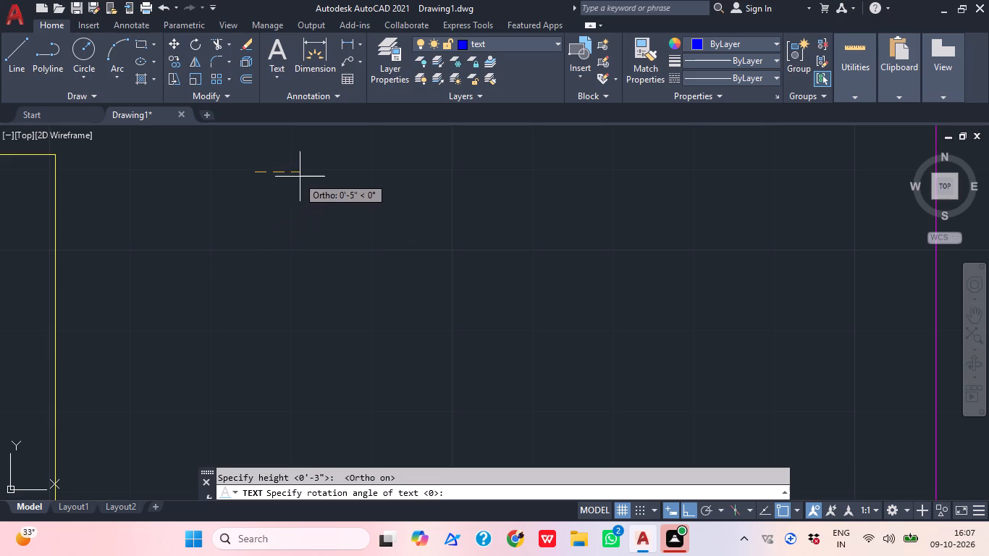
{"action": "left_click", "coordinate": [300, 177]}
{"action": "middle_click_drag", "start_coordinate": [302, 233], "coordinate": [278, 367]}
{"action": "type", "text": "m"}
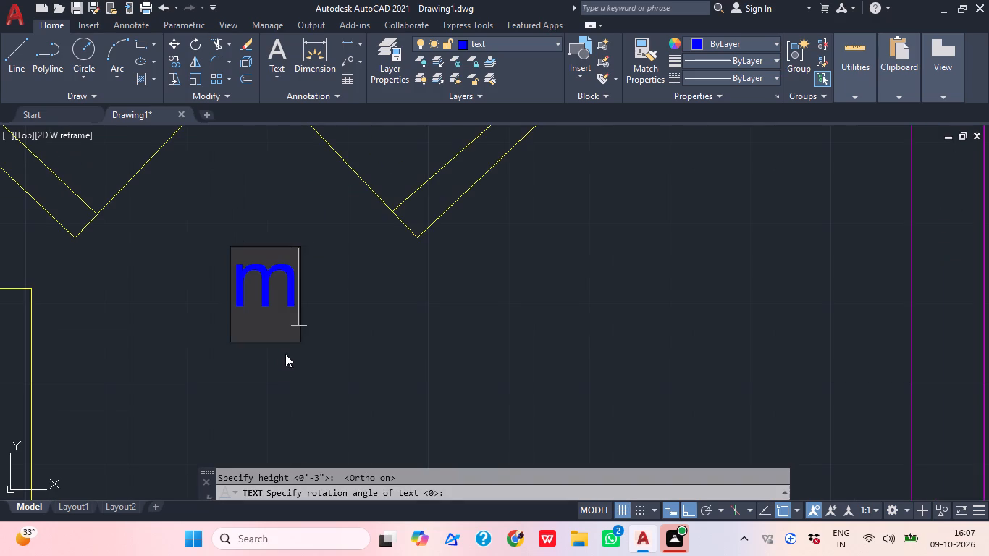
{"action": "key", "text": "space"}
{"action": "key", "text": "BackSpace"}
{"action": "key", "text": "BackSpace"}
{"action": "key", "text": "BackSpace"}
{"action": "key", "text": "m"}
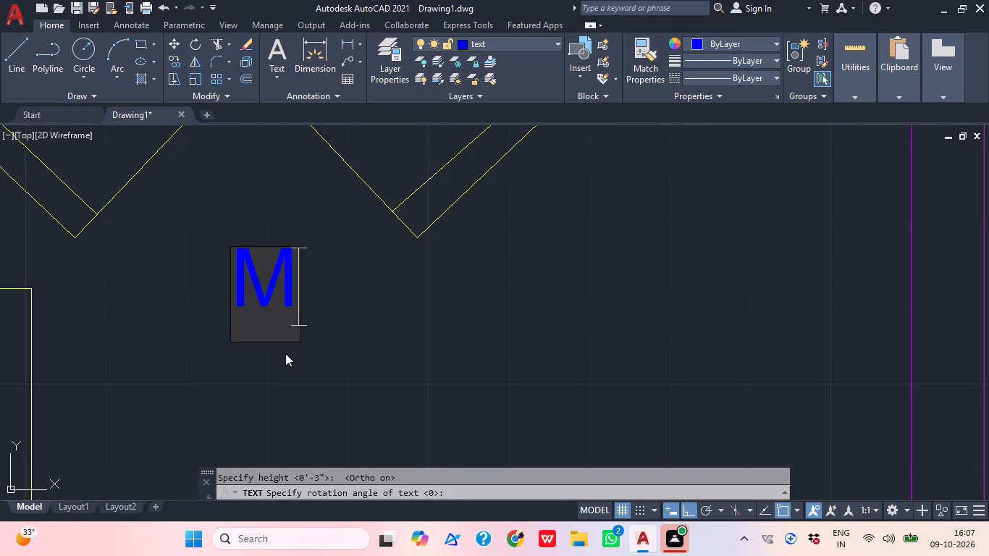
{"action": "key", "text": "space"}
{"action": "type", "text": "BE"}
{"action": "type", "text": "DRO"}
{"action": "key", "text": "o"}
{"action": "key", "text": "m"}
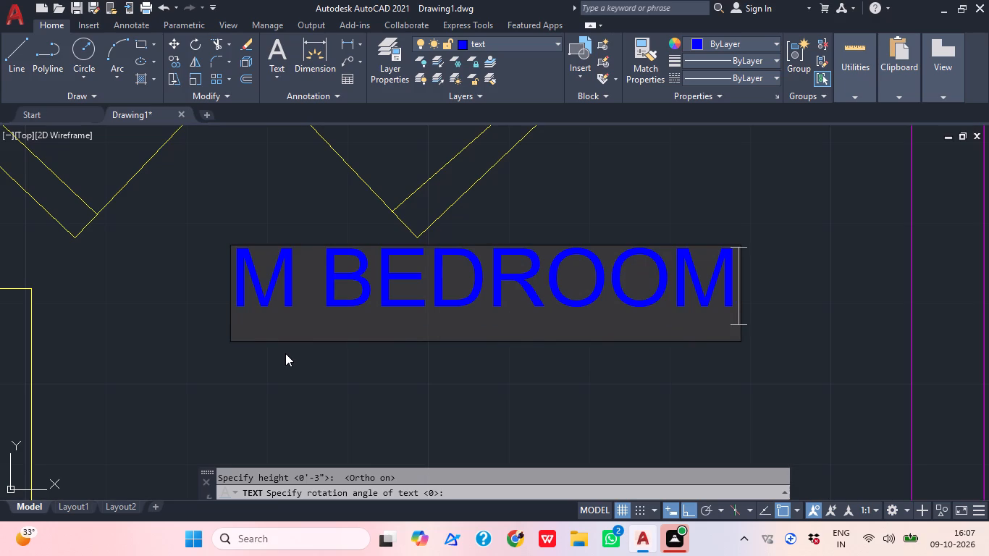
{"action": "left_click", "coordinate": [572, 377]}
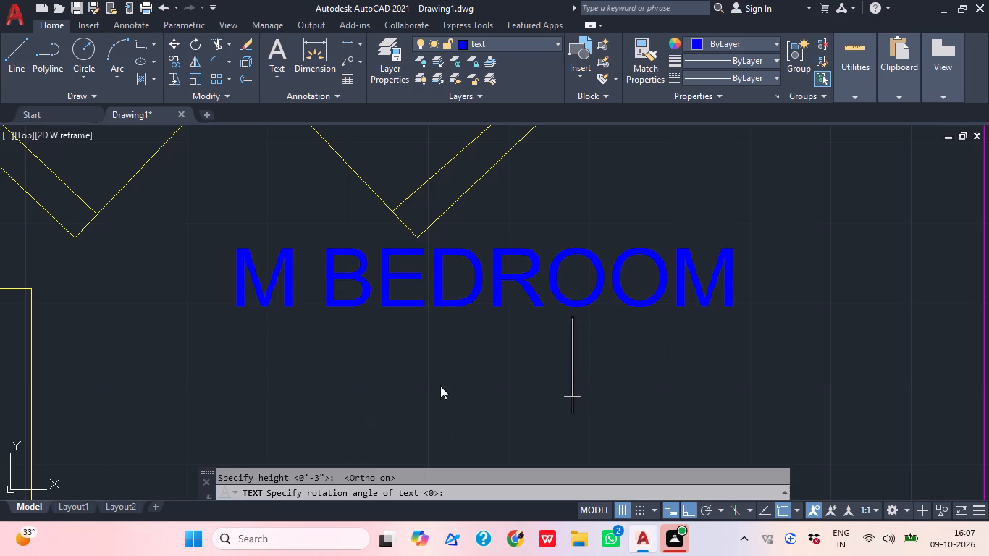
{"action": "key", "text": "Escape"}
Finish the text entry and copy the "M BEDROOM" label straight down to form a second line directly beneath it.
{"action": "left_click", "coordinate": [606, 291]}
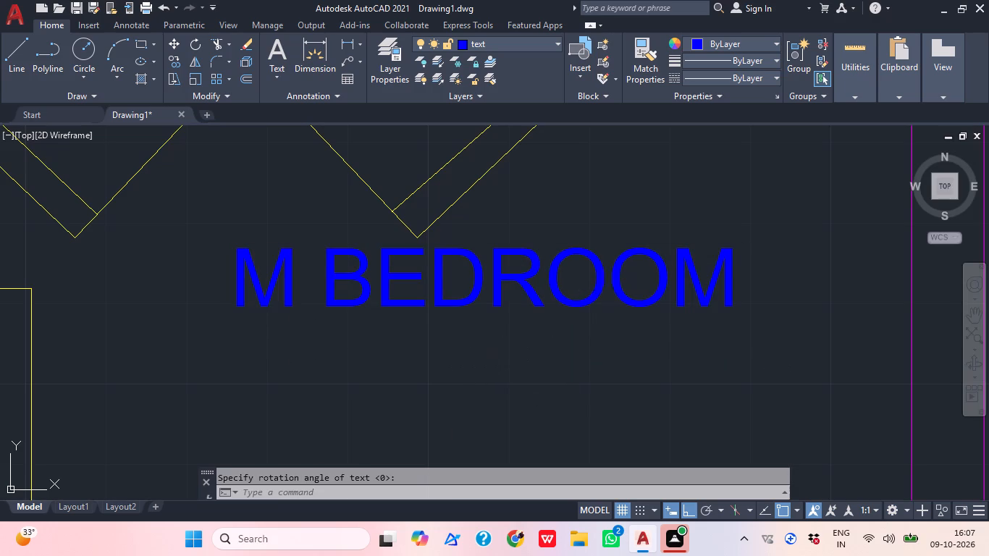
{"action": "left_click", "coordinate": [563, 291]}
{"action": "type", "text": "CO"}
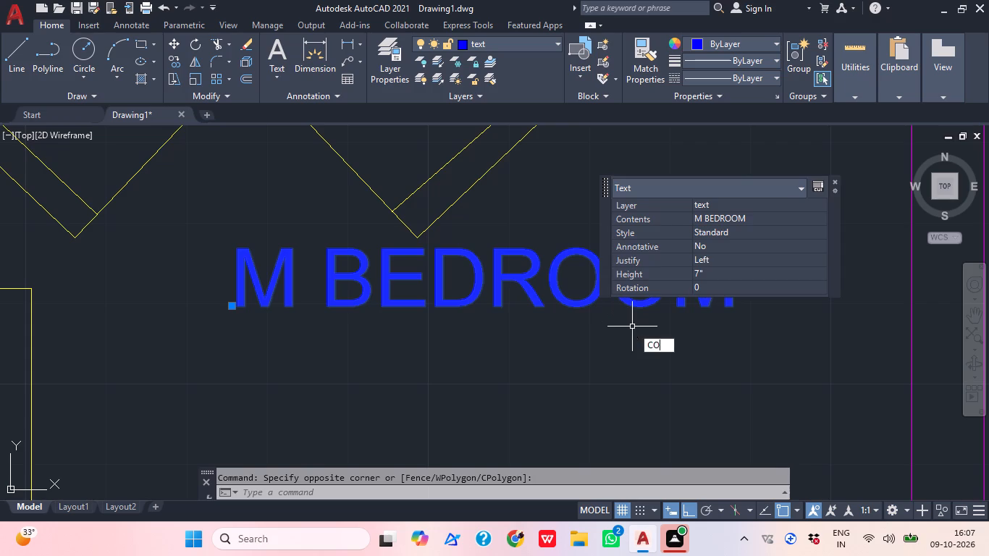
{"action": "key", "text": "space"}
{"action": "left_click", "coordinate": [517, 310]}
{"action": "left_click", "coordinate": [511, 392]}
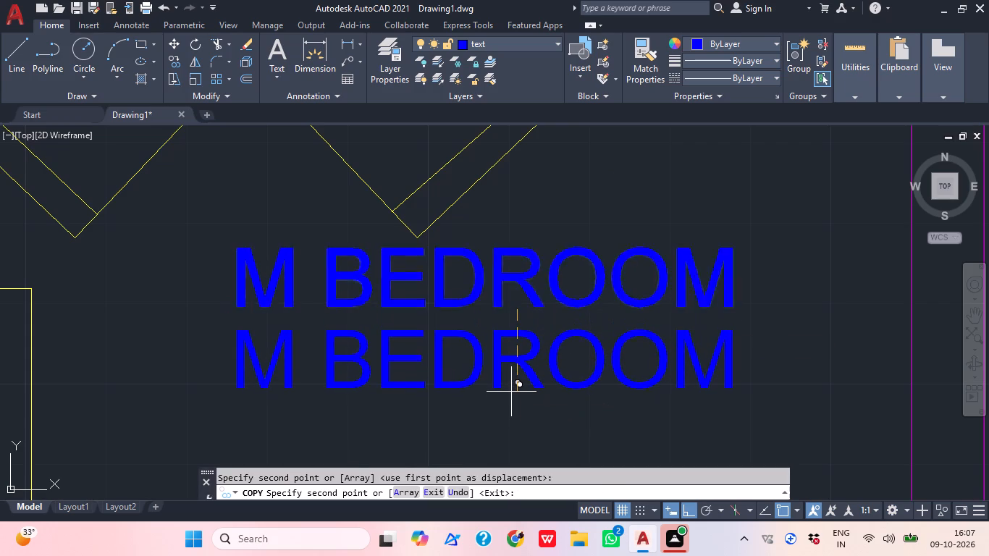
{"action": "key", "text": "Escape"}
Change the lower copy of the bedroom label to the room size 16'0" X 14'0".
{"action": "left_click", "coordinate": [655, 378]}
{"action": "left_click", "coordinate": [578, 365]}
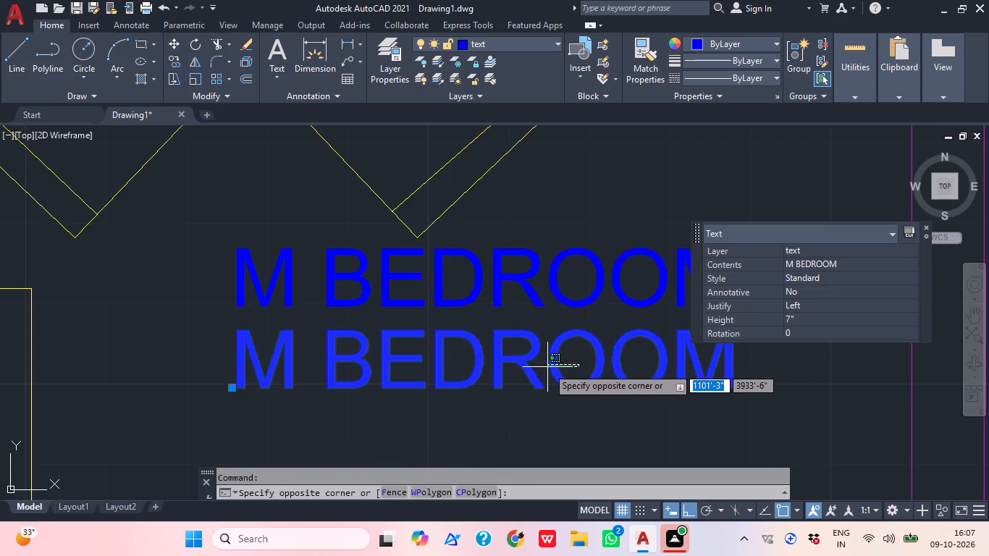
{"action": "left_click", "coordinate": [547, 367]}
{"action": "double_click", "coordinate": [551, 366]}
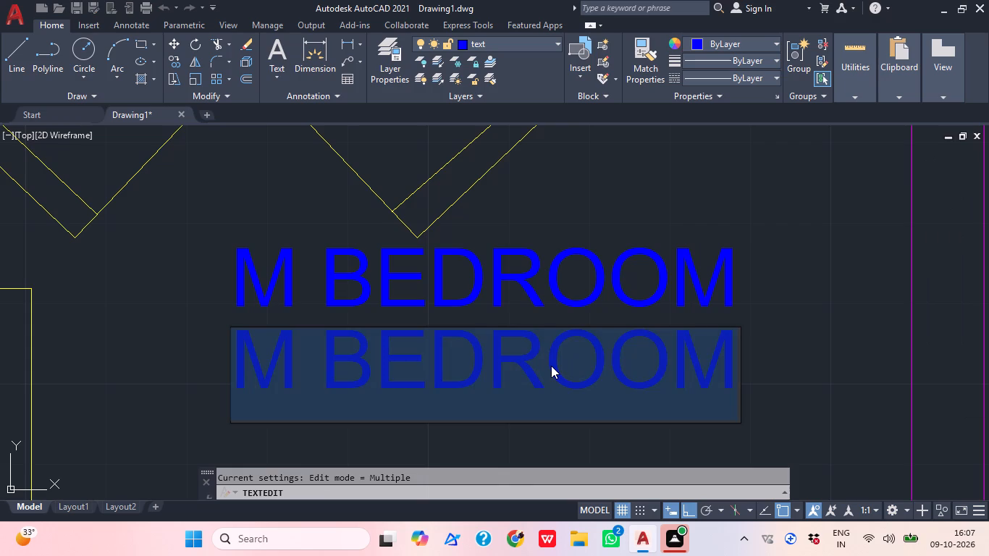
{"action": "type", "text": "16'"}
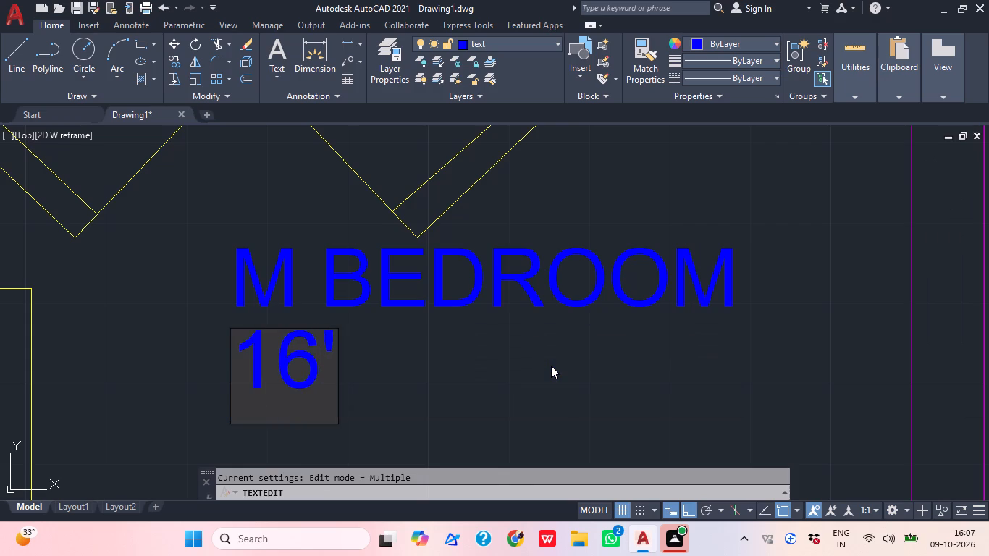
{"action": "key", "text": "0"}
{"action": "key", "text": "shift+braceleft"}
{"action": "key", "text": "BackSpace"}
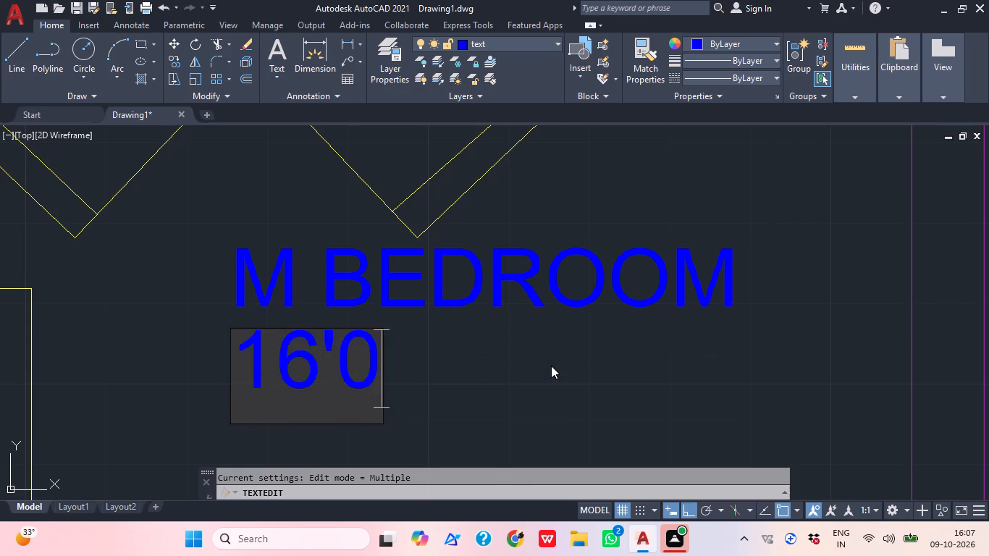
{"action": "key", "text": "shift+quotedbl"}
{"action": "key", "text": "space"}
{"action": "type", "text": "X"}
{"action": "key", "text": "space"}
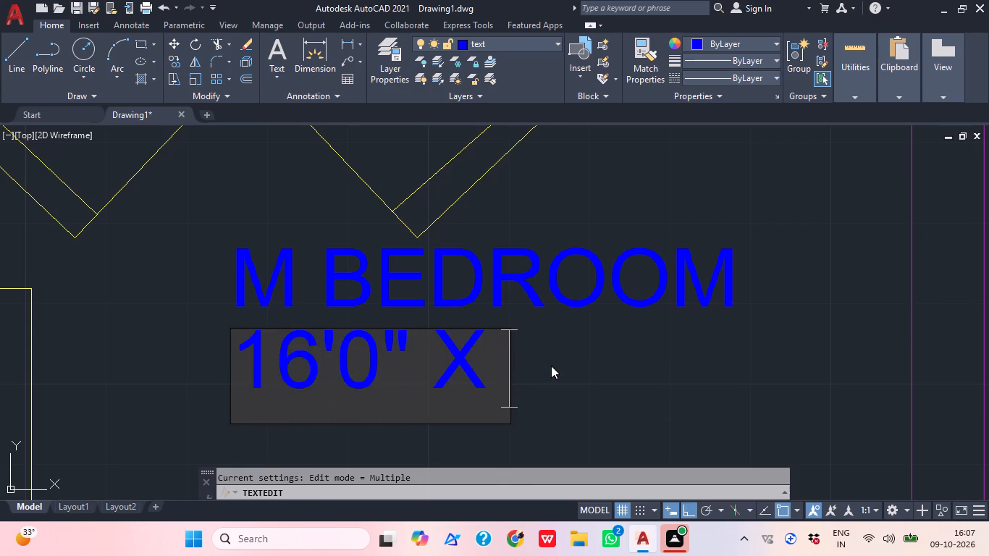
{"action": "type", "text": "14"}
{"action": "key", "text": "apostrophe"}
{"action": "key", "text": "0"}
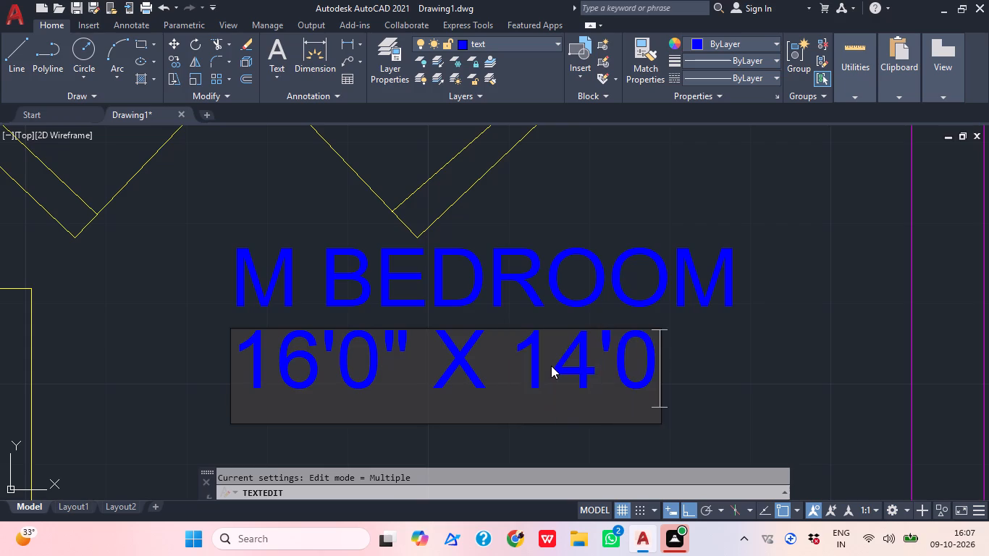
{"action": "key", "text": "shift+quotedbl"}
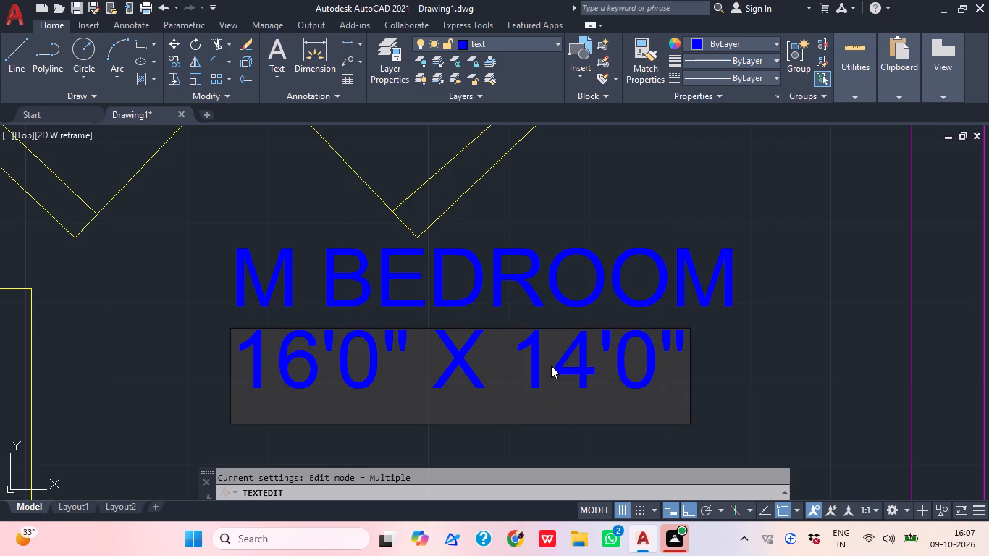
{"action": "left_click", "coordinate": [741, 345]}
{"action": "key", "text": "Escape"}
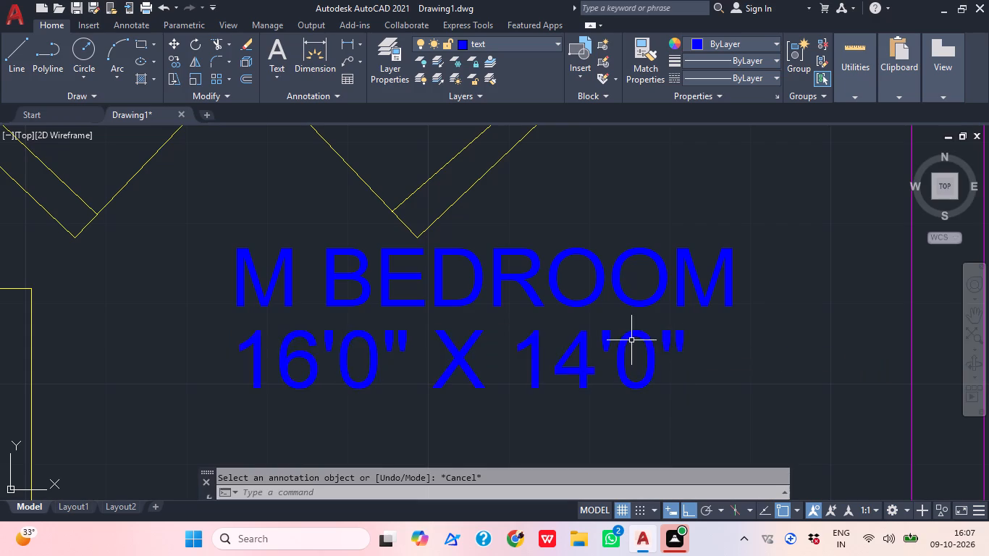
Start copying the two-line bedroom label and, with Ortho off, place a copy in the dressing room below the shower bathroom.
{"action": "scroll", "coordinate": [631, 340], "scroll_direction": "down", "scroll_amount": 1}
{"action": "middle_click_drag", "start_coordinate": [654, 333], "coordinate": [393, 365]}
{"action": "scroll", "coordinate": [409, 338], "scroll_direction": "down", "scroll_amount": 2}
{"action": "middle_click_drag", "start_coordinate": [402, 345], "coordinate": [387, 331]}
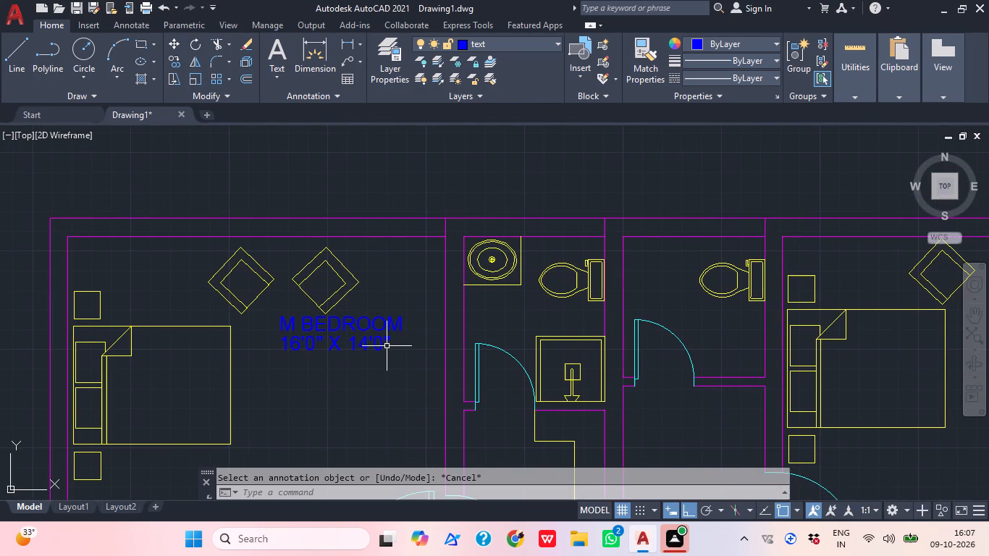
{"action": "left_click", "coordinate": [363, 355]}
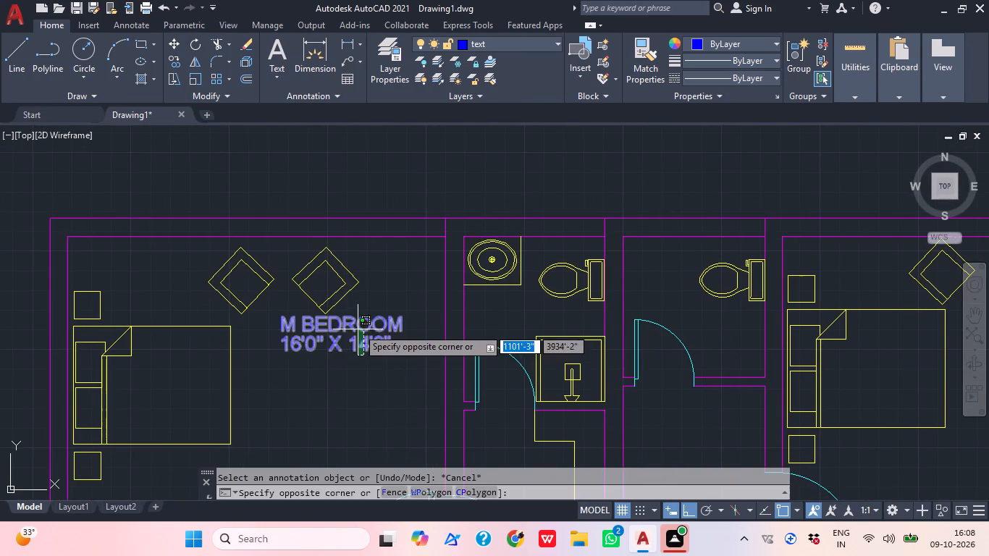
{"action": "left_click", "coordinate": [359, 326]}
{"action": "type", "text": "CO"}
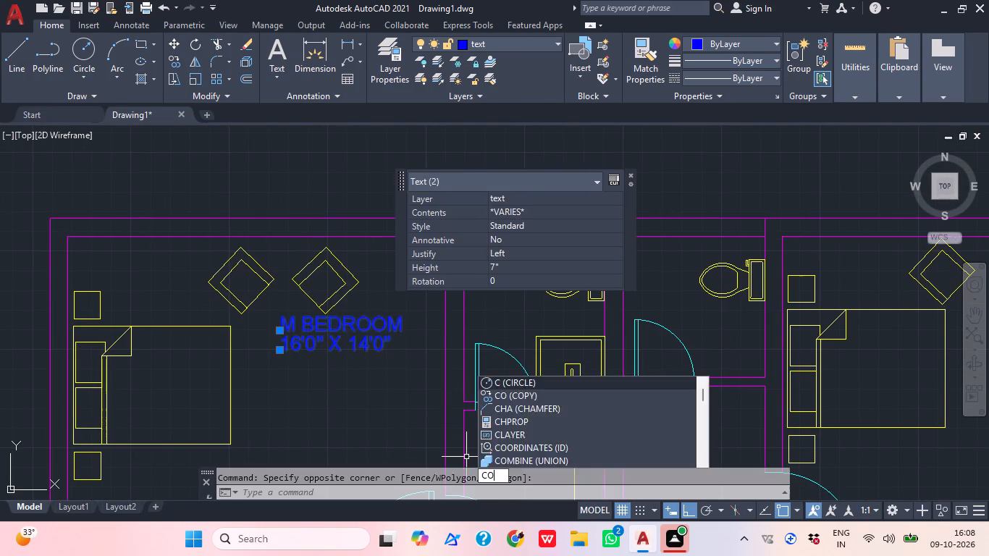
{"action": "key", "text": "space"}
{"action": "middle_click_drag", "start_coordinate": [449, 419], "coordinate": [429, 392]}
{"action": "left_click", "coordinate": [345, 317]}
{"action": "middle_click_drag", "start_coordinate": [393, 386], "coordinate": [362, 279]}
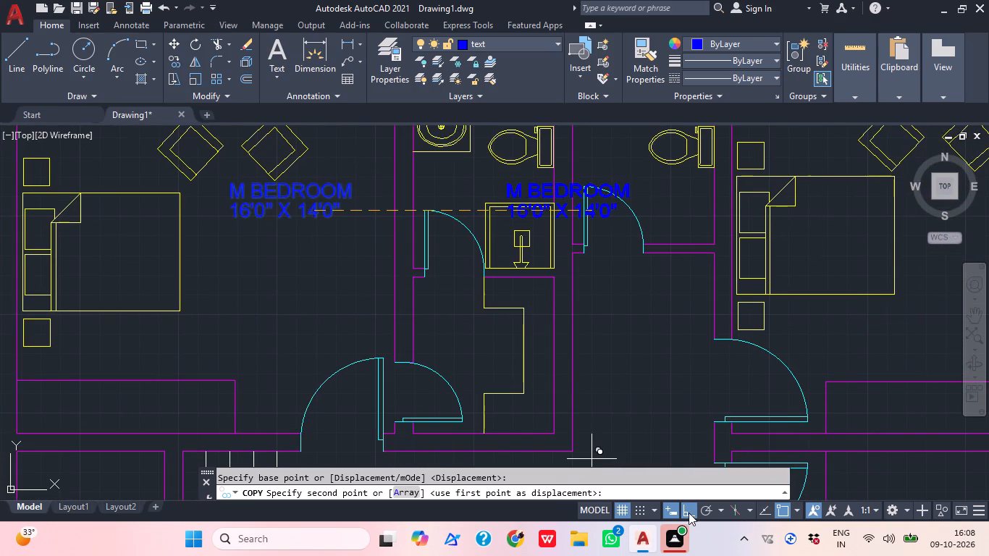
{"action": "left_click", "coordinate": [689, 513]}
{"action": "scroll", "coordinate": [509, 358], "scroll_direction": "up", "scroll_amount": 2}
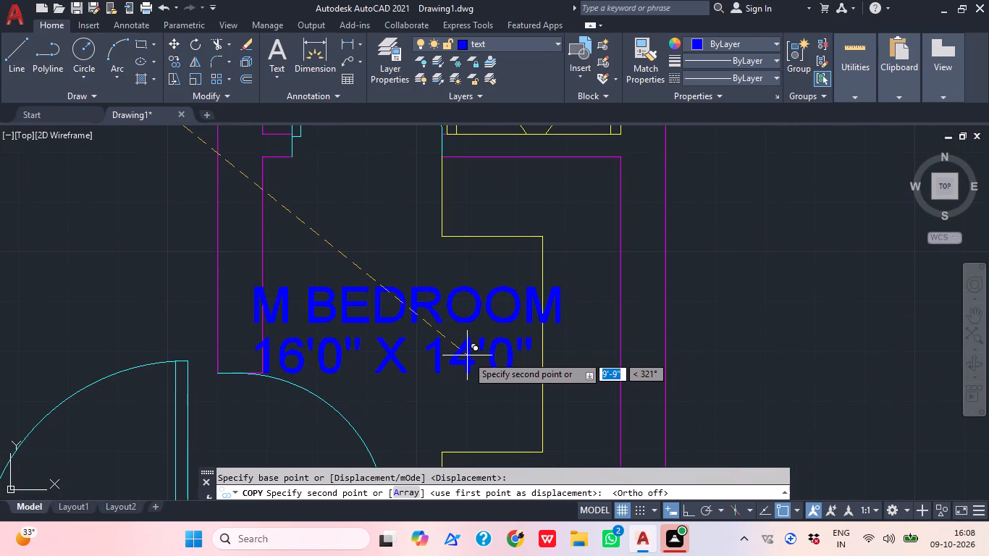
{"action": "left_click", "coordinate": [490, 350]}
Place copies of the two-line label in the space below the second toilet and beneath the bed in the upper-right bedroom.
{"action": "scroll", "coordinate": [511, 347], "scroll_direction": "down", "scroll_amount": 1}
{"action": "scroll", "coordinate": [513, 347], "scroll_direction": "up", "scroll_amount": 2}
{"action": "scroll", "coordinate": [515, 347], "scroll_direction": "down", "scroll_amount": 1}
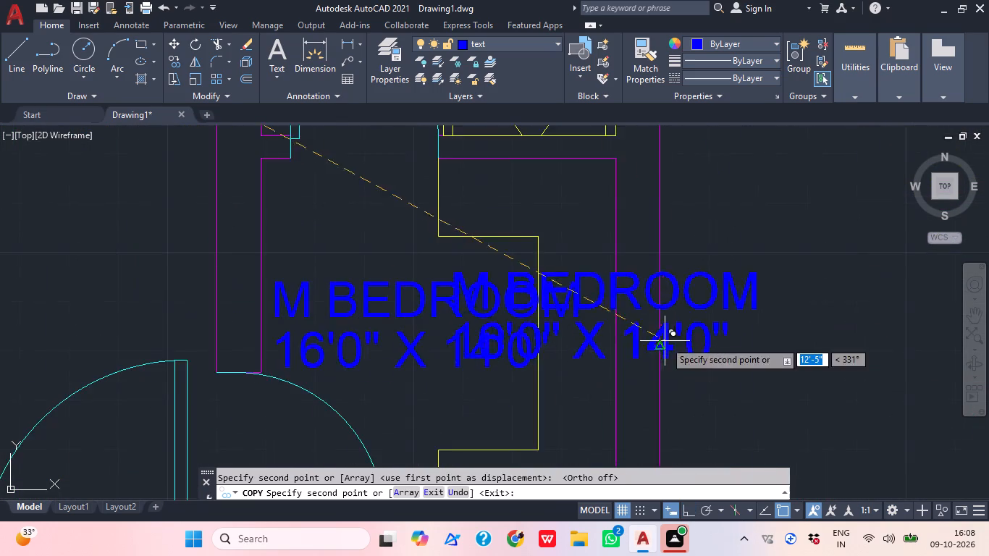
{"action": "middle_click_drag", "start_coordinate": [665, 341], "coordinate": [505, 345]}
{"action": "scroll", "coordinate": [846, 308], "scroll_direction": "down", "scroll_amount": 3}
{"action": "middle_click_drag", "start_coordinate": [860, 323], "coordinate": [600, 340]}
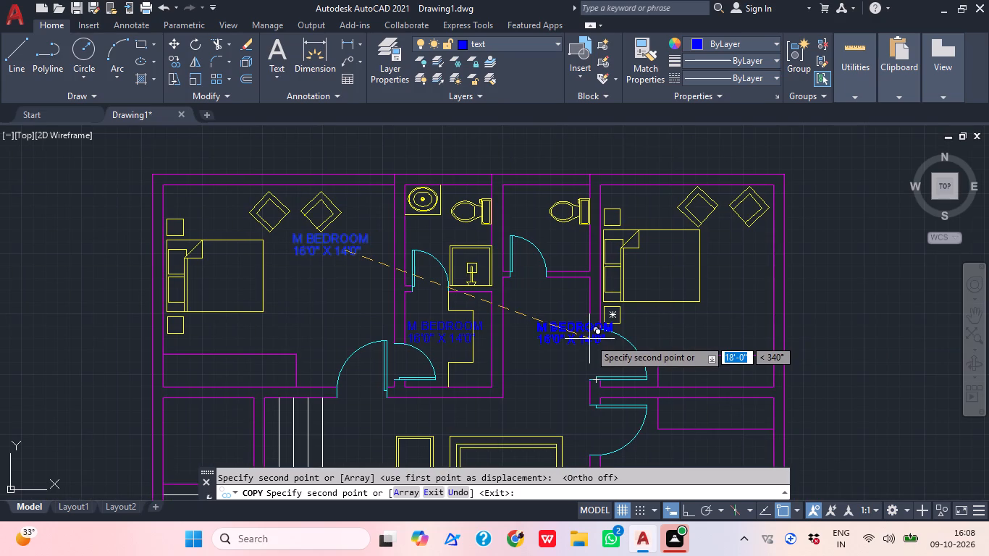
{"action": "scroll", "coordinate": [586, 278], "scroll_direction": "up", "scroll_amount": 3}
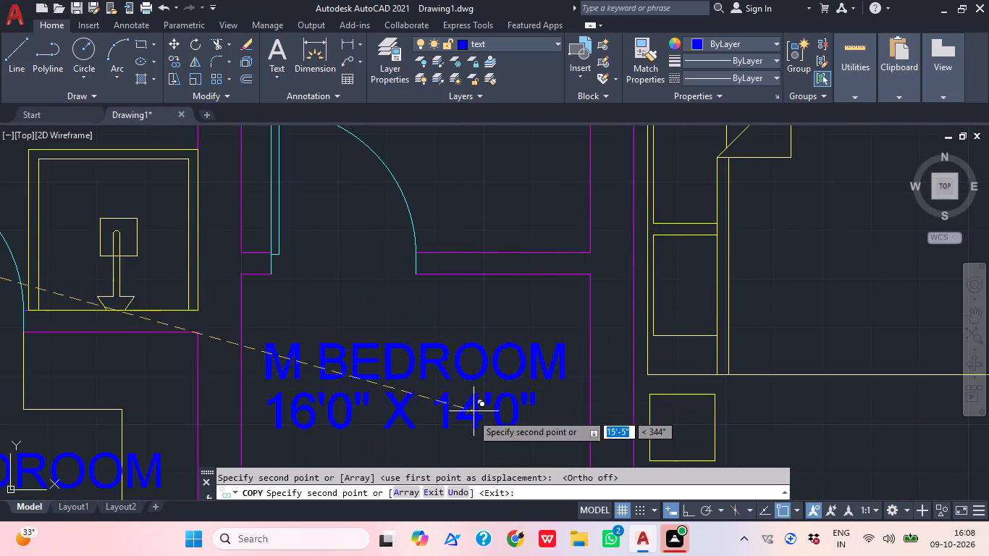
{"action": "left_click", "coordinate": [470, 408]}
{"action": "scroll", "coordinate": [536, 379], "scroll_direction": "down", "scroll_amount": 2}
{"action": "middle_click_drag", "start_coordinate": [681, 403], "coordinate": [532, 366]}
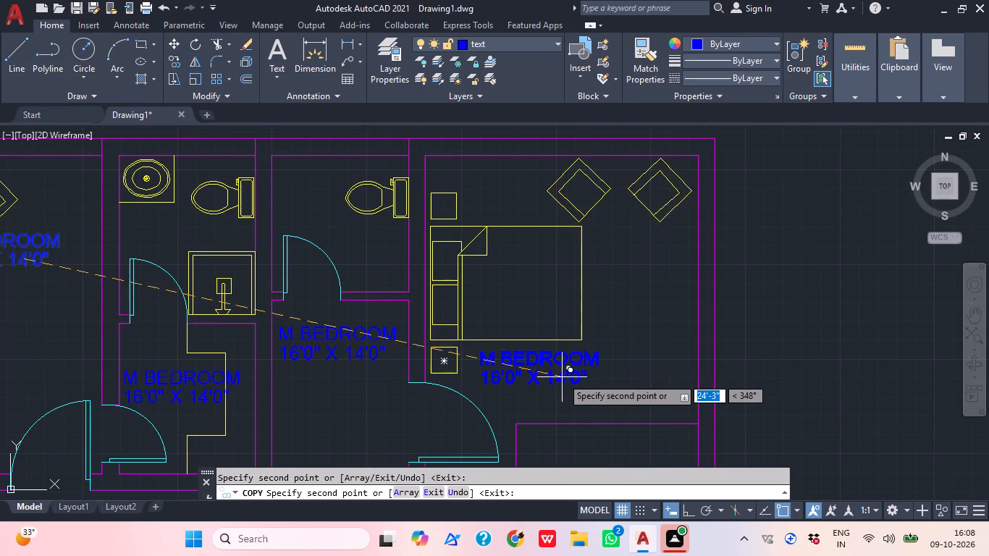
{"action": "left_click", "coordinate": [622, 387]}
Place copies of the two-line label in the upper-right bedroom's wardrobe recess and below the bed in the lower-right bedroom.
{"action": "scroll", "coordinate": [780, 334], "scroll_direction": "down", "scroll_amount": 1}
{"action": "middle_click_drag", "start_coordinate": [768, 341], "coordinate": [713, 248]}
{"action": "middle_click_drag", "start_coordinate": [683, 382], "coordinate": [680, 325]}
{"action": "scroll", "coordinate": [631, 287], "scroll_direction": "up", "scroll_amount": 4}
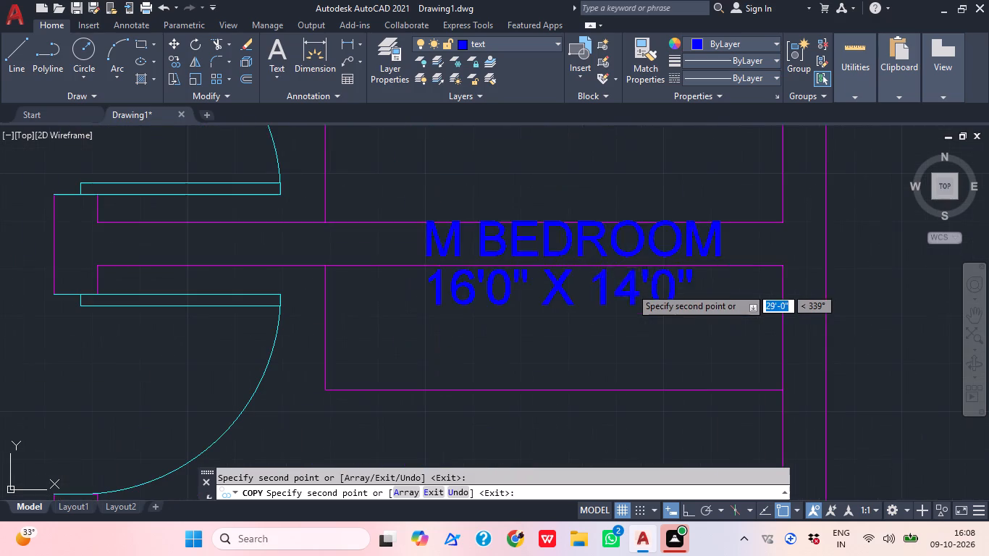
{"action": "left_click", "coordinate": [620, 209]}
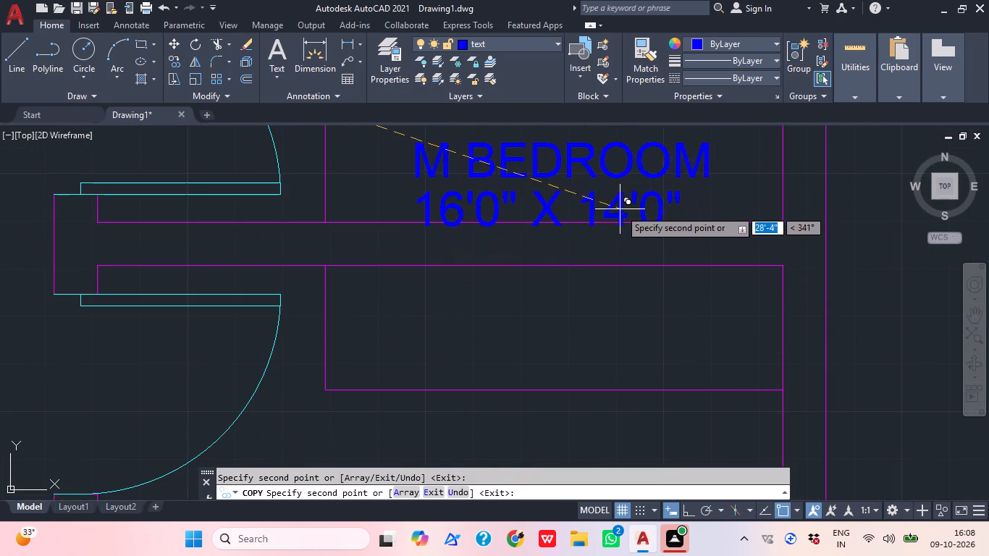
{"action": "scroll", "coordinate": [634, 401], "scroll_direction": "down", "scroll_amount": 3}
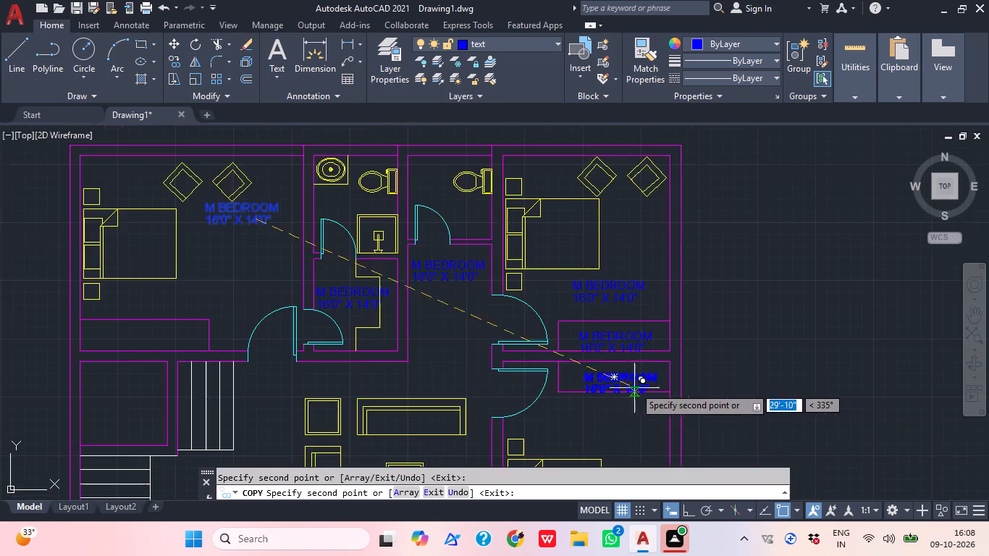
{"action": "middle_click_drag", "start_coordinate": [619, 463], "coordinate": [603, 353]}
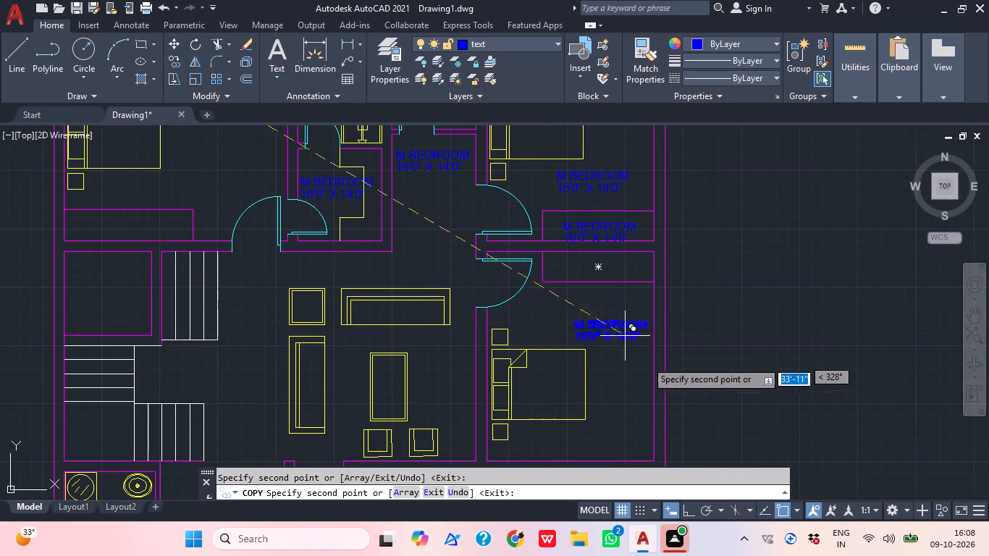
{"action": "middle_click_drag", "start_coordinate": [649, 368], "coordinate": [639, 348]}
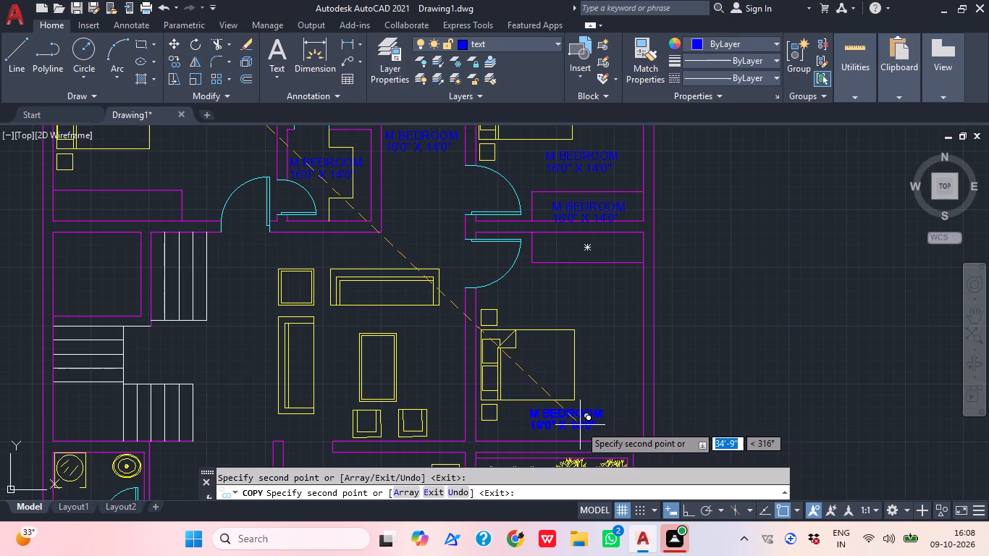
{"action": "left_click", "coordinate": [580, 424]}
Place a copy of the two-line label in the living room, beside the centre table.
{"action": "middle_click_drag", "start_coordinate": [580, 424], "coordinate": [610, 248]}
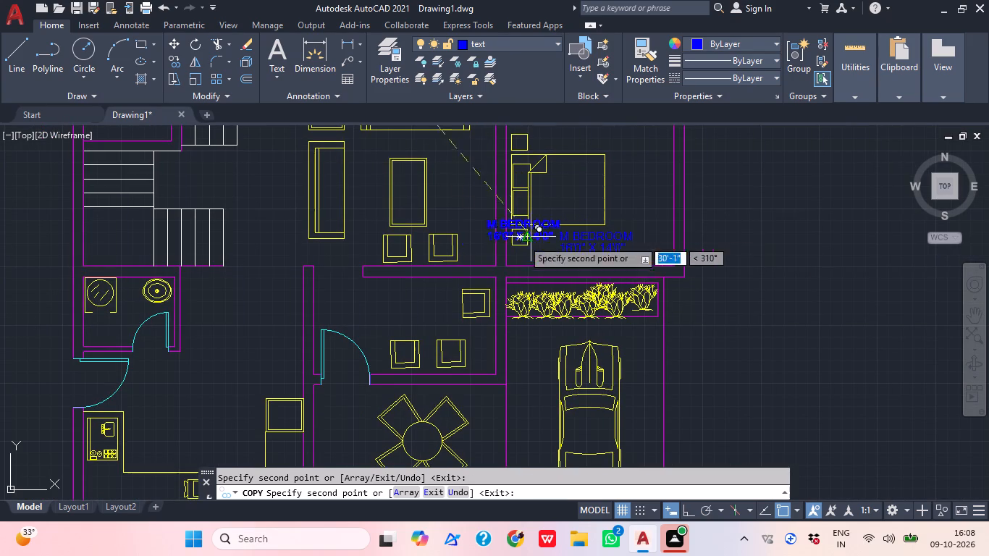
{"action": "middle_click_drag", "start_coordinate": [458, 321], "coordinate": [510, 408]}
{"action": "scroll", "coordinate": [516, 258], "scroll_direction": "up", "scroll_amount": 1}
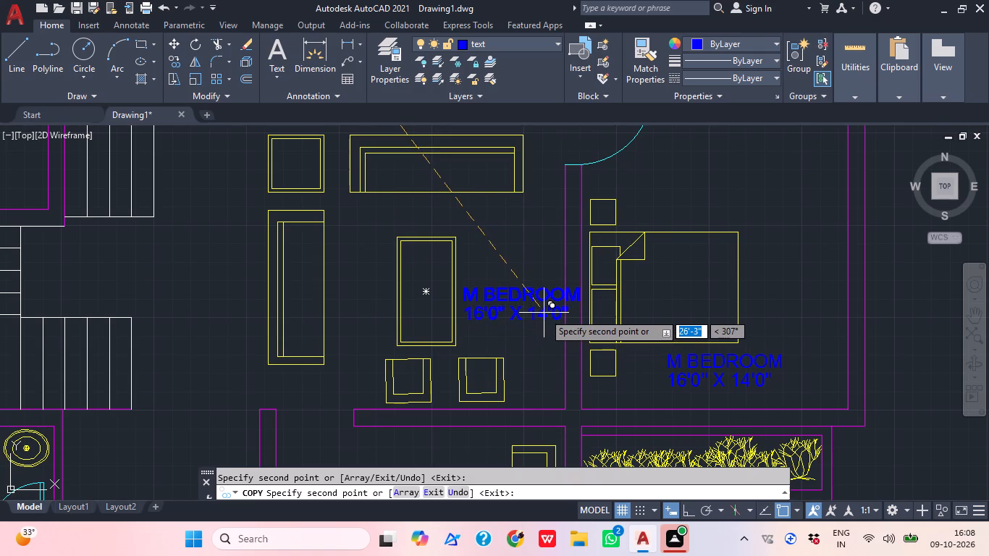
{"action": "scroll", "coordinate": [544, 313], "scroll_direction": "up", "scroll_amount": 2}
{"action": "left_click", "coordinate": [523, 308]}
Place copies of the two-line label below the round table near the entrance steps and in the kitchen above the counter.
{"action": "scroll", "coordinate": [729, 194], "scroll_direction": "down", "scroll_amount": 5}
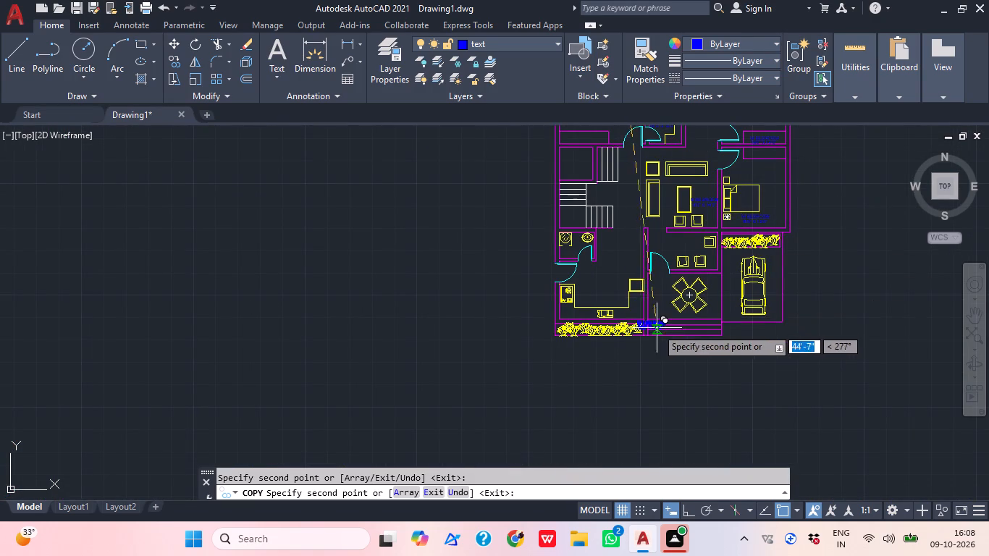
{"action": "scroll", "coordinate": [681, 330], "scroll_direction": "up", "scroll_amount": 3}
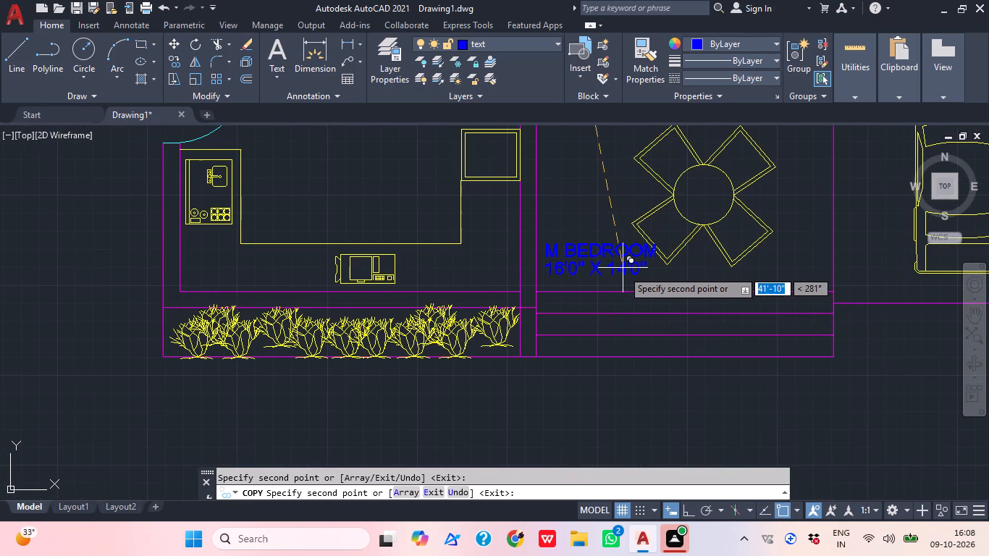
{"action": "left_click", "coordinate": [616, 275]}
{"action": "middle_click_drag", "start_coordinate": [773, 240], "coordinate": [773, 241]}
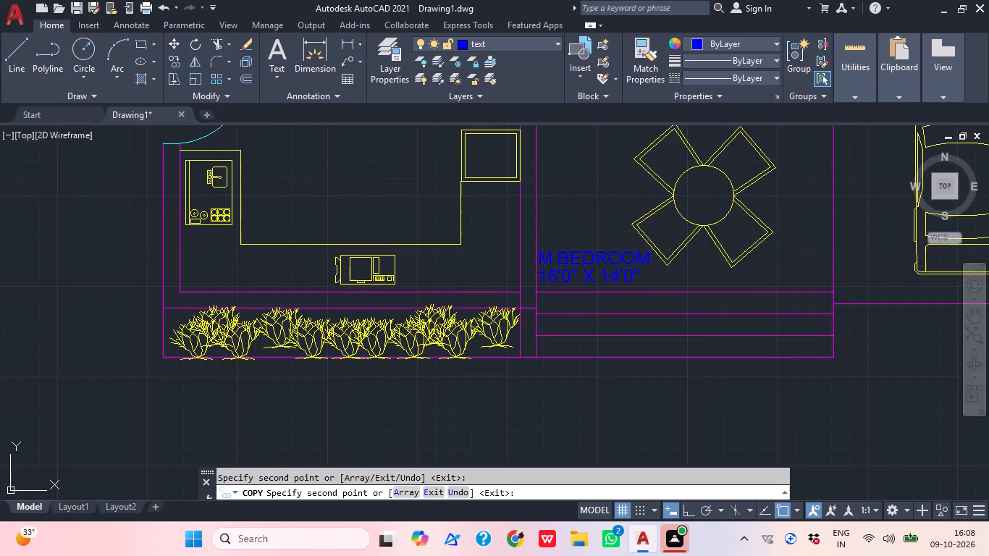
{"action": "middle_click_drag", "start_coordinate": [773, 241], "coordinate": [767, 266]}
{"action": "scroll", "coordinate": [769, 270], "scroll_direction": "down", "scroll_amount": 1}
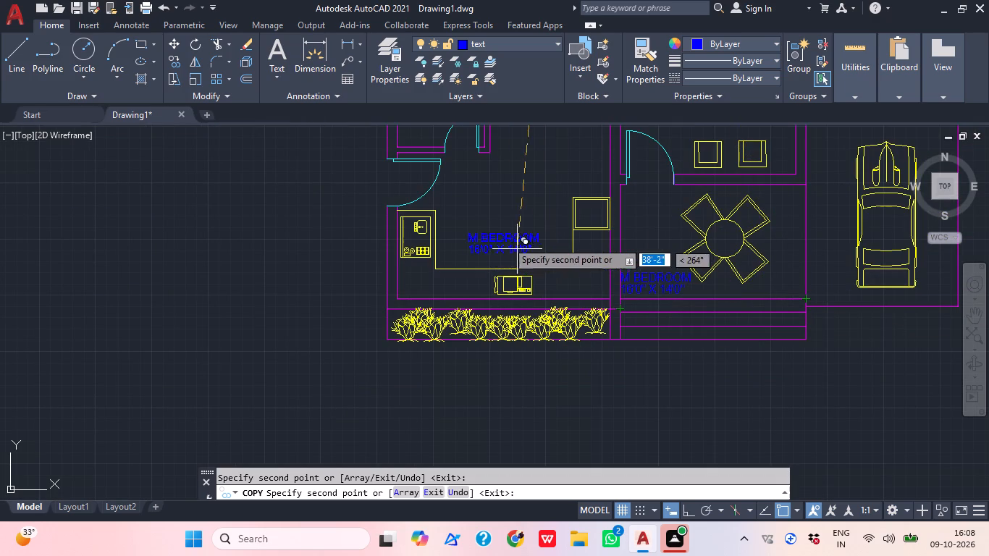
{"action": "left_click", "coordinate": [520, 238]}
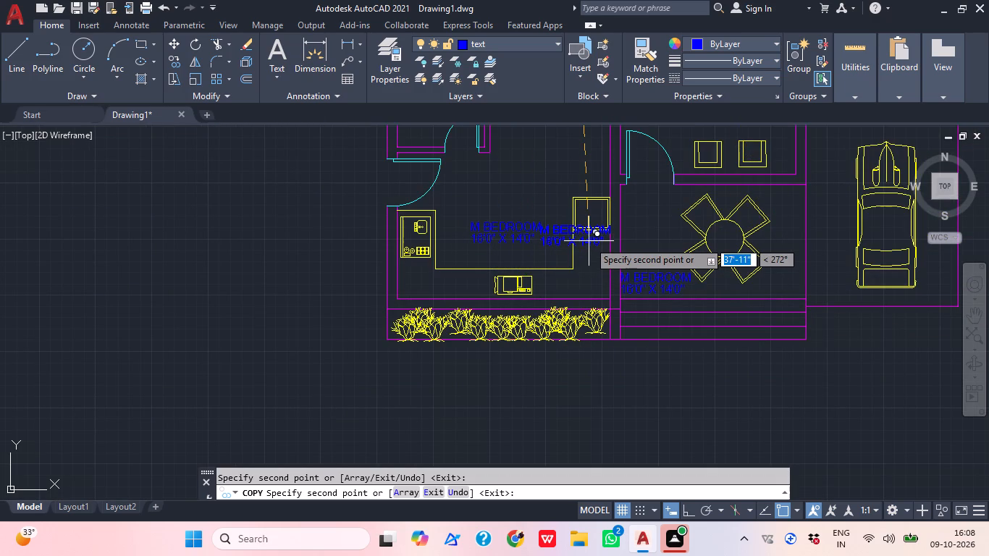
Place a copy of the two-line label in the small rectangular room beside the staircase.
{"action": "scroll", "coordinate": [589, 241], "scroll_direction": "down", "scroll_amount": 1}
{"action": "middle_click_drag", "start_coordinate": [589, 241], "coordinate": [599, 278]}
{"action": "middle_click_drag", "start_coordinate": [586, 193], "coordinate": [589, 277]}
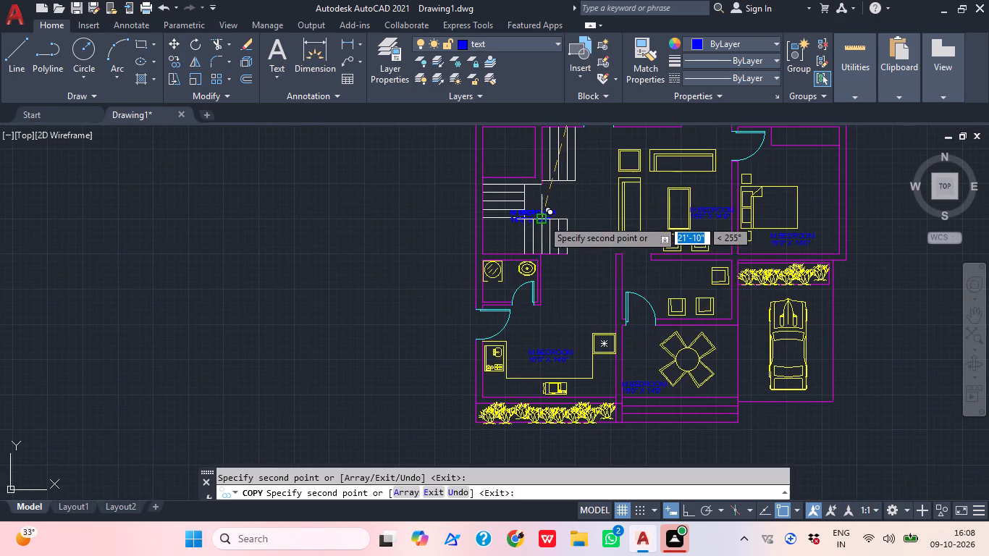
{"action": "middle_click_drag", "start_coordinate": [536, 197], "coordinate": [529, 254]}
{"action": "scroll", "coordinate": [520, 229], "scroll_direction": "up", "scroll_amount": 2}
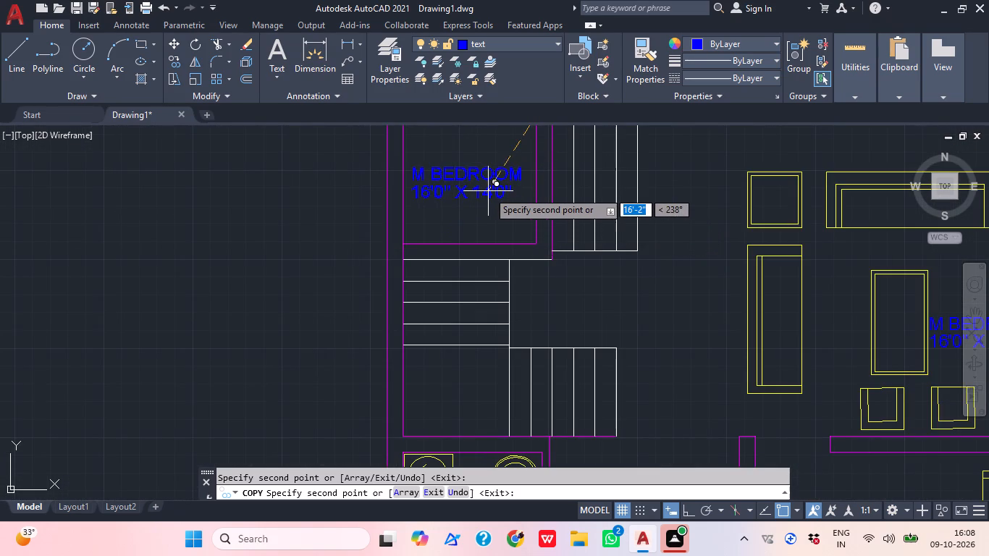
{"action": "left_click", "coordinate": [489, 187]}
Place copies of the two-line label in the upper-left bedroom's wardrobe recess and over the shower area of the adjoining bathroom.
{"action": "middle_click_drag", "start_coordinate": [647, 229], "coordinate": [345, 516]}
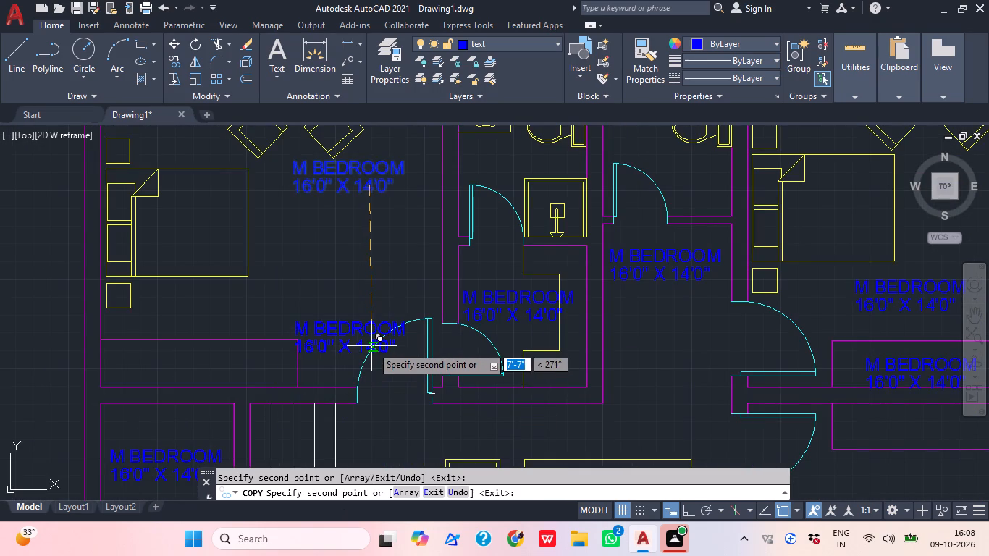
{"action": "left_click", "coordinate": [217, 383]}
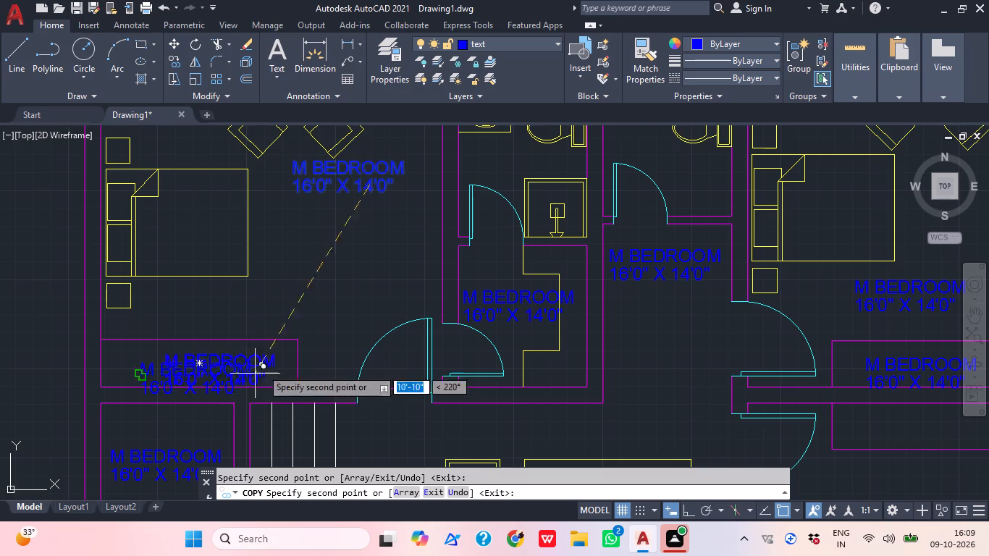
{"action": "scroll", "coordinate": [450, 353], "scroll_direction": "down", "scroll_amount": 2}
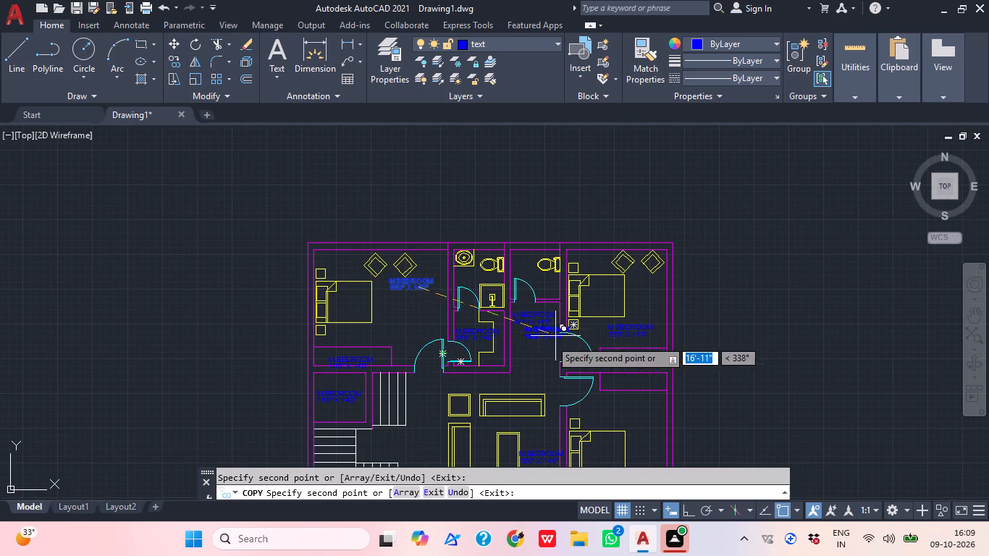
{"action": "middle_click_drag", "start_coordinate": [547, 340], "coordinate": [455, 392]}
{"action": "scroll", "coordinate": [404, 403], "scroll_direction": "up", "scroll_amount": 1}
{"action": "scroll", "coordinate": [372, 334], "scroll_direction": "up", "scroll_amount": 4}
{"action": "left_click", "coordinate": [494, 355]}
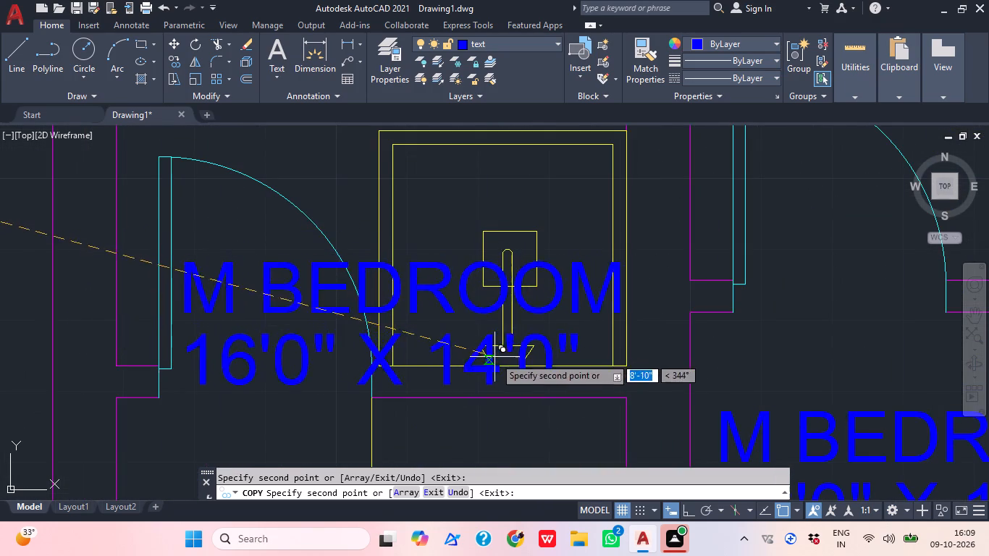
{"action": "key", "text": "Escape"}
Delete the size line from the label copy in the upper-left bedroom's wardrobe recess.
{"action": "scroll", "coordinate": [625, 287], "scroll_direction": "down", "scroll_amount": 5}
{"action": "scroll", "coordinate": [459, 345], "scroll_direction": "up", "scroll_amount": 2}
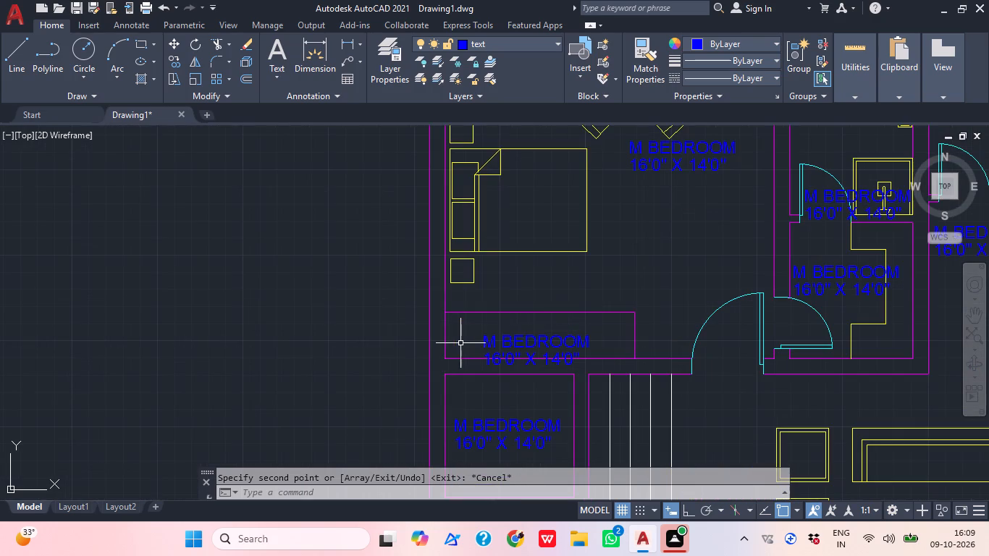
{"action": "left_click", "coordinate": [549, 356]}
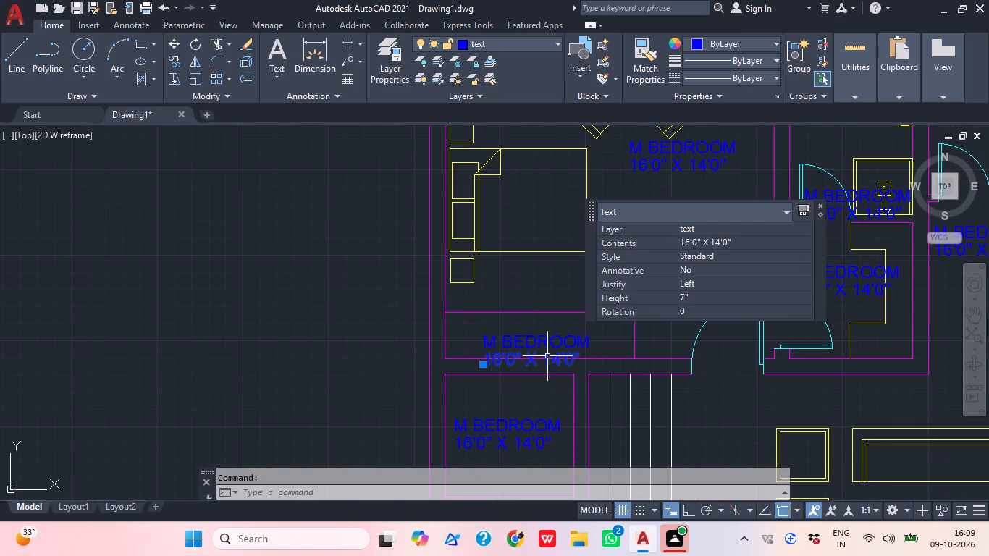
{"action": "key", "text": "Delete"}
Change the remaining label text in the upper-left bedroom's wardrobe recess to WR WARDROBE.
{"action": "double_click", "coordinate": [542, 336]}
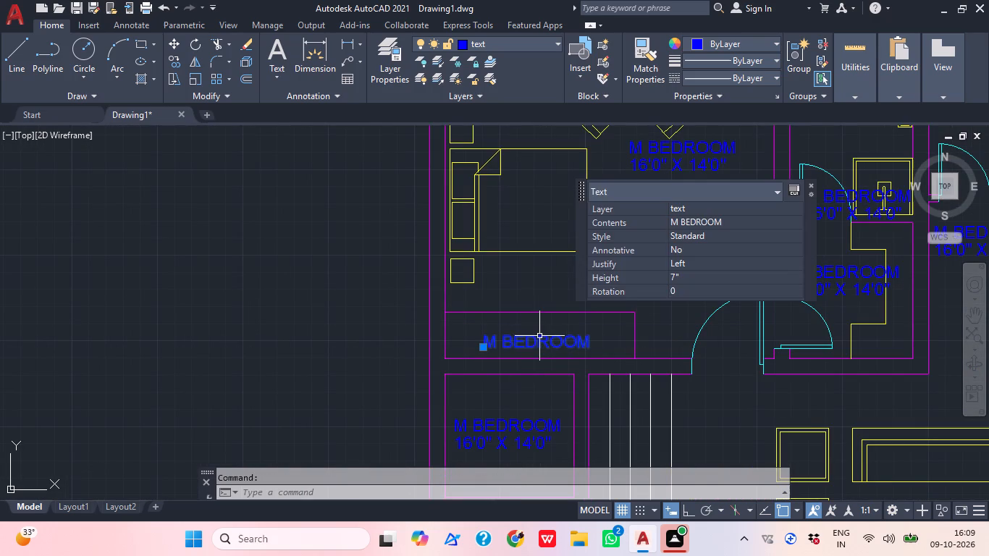
{"action": "left_click", "coordinate": [539, 336]}
{"action": "double_click", "coordinate": [539, 336]}
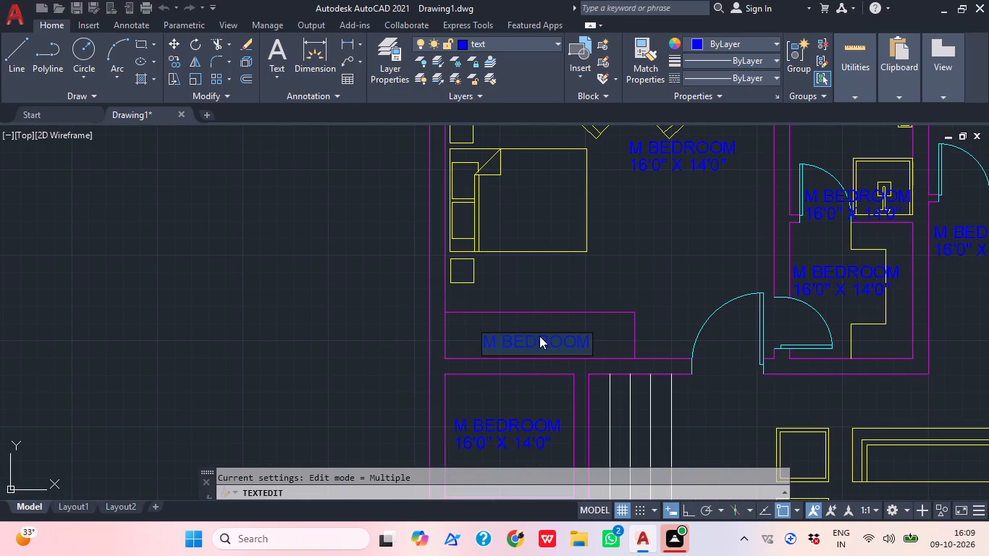
{"action": "type", "text": "WR"}
{"action": "key", "text": "space"}
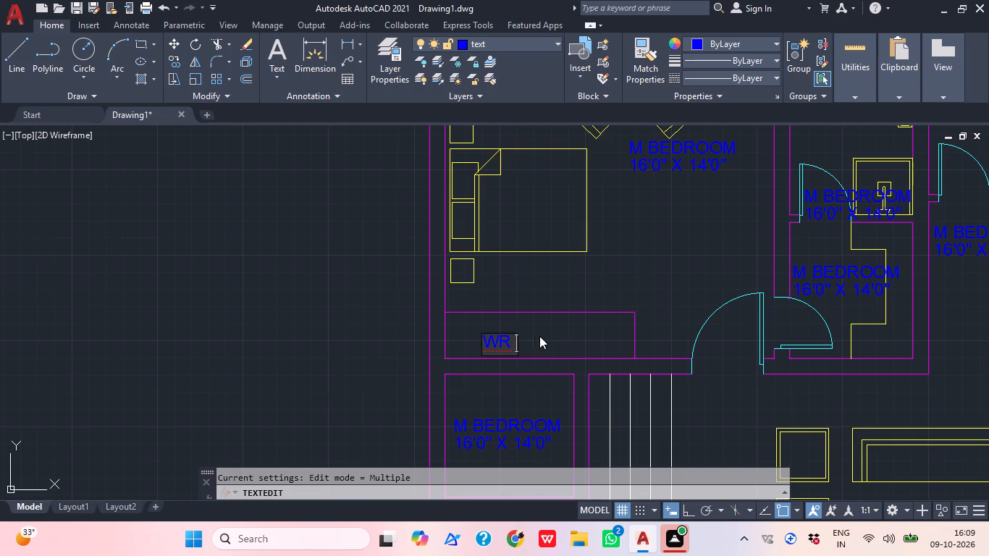
{"action": "type", "text": "WARD"}
{"action": "type", "text": "ROBE"}
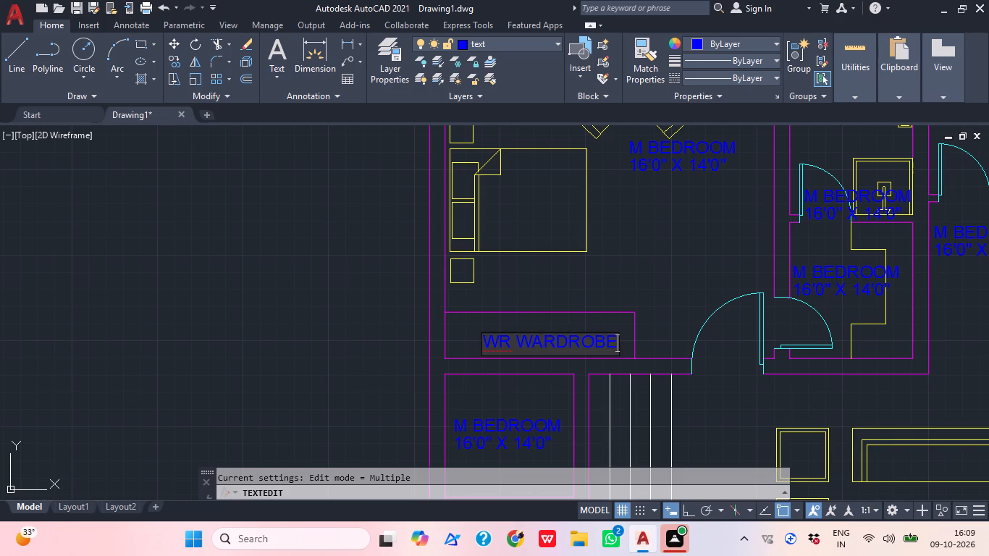
{"action": "left_click", "coordinate": [661, 299]}
{"action": "key", "text": "Escape"}
Move the WR WARDROBE text slightly towards the outer wall to centre it in its recess.
{"action": "left_click", "coordinate": [615, 342]}
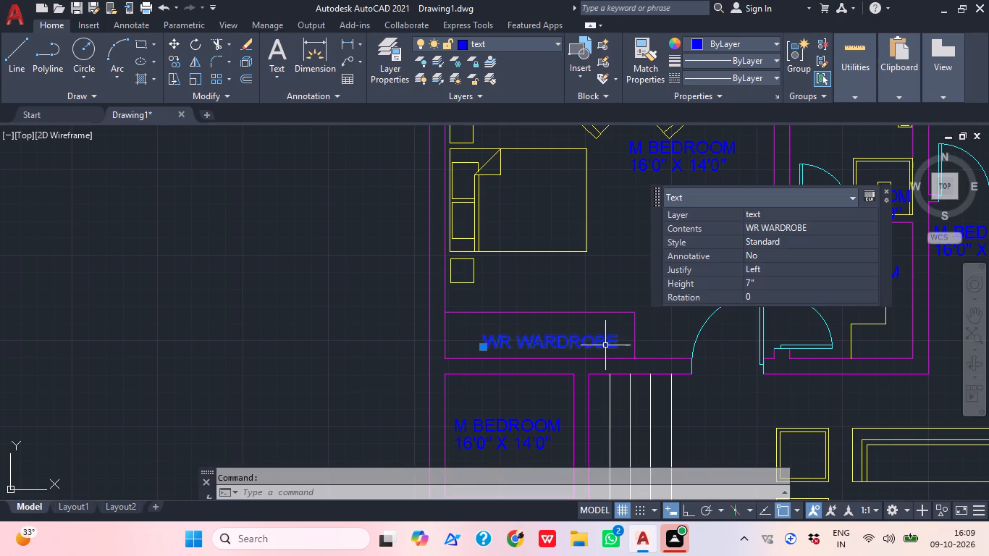
{"action": "type", "text": "M"}
{"action": "key", "text": "space"}
{"action": "left_click", "coordinate": [603, 349]}
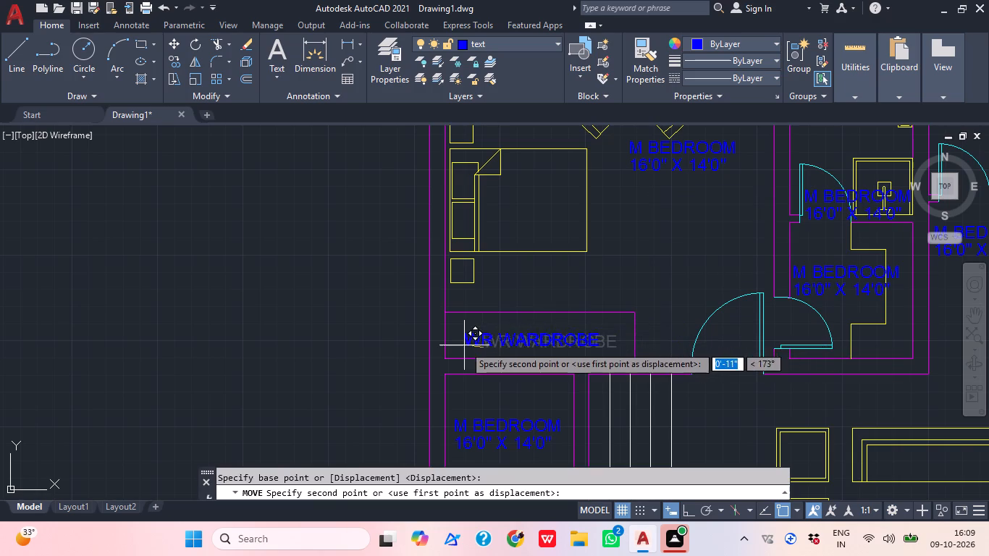
{"action": "scroll", "coordinate": [472, 343], "scroll_direction": "up", "scroll_amount": 2}
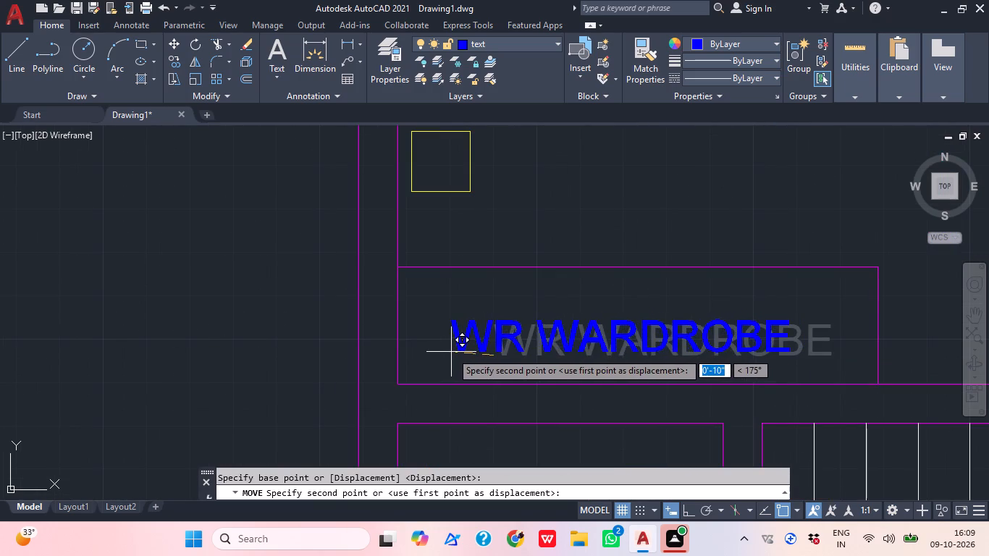
{"action": "left_click", "coordinate": [451, 352]}
Change the name line of the upper-right bedroom's label to BEDROOM by removing the leading M.
{"action": "middle_click_drag", "start_coordinate": [614, 329], "coordinate": [162, 256]}
{"action": "scroll", "coordinate": [272, 290], "scroll_direction": "down", "scroll_amount": 2}
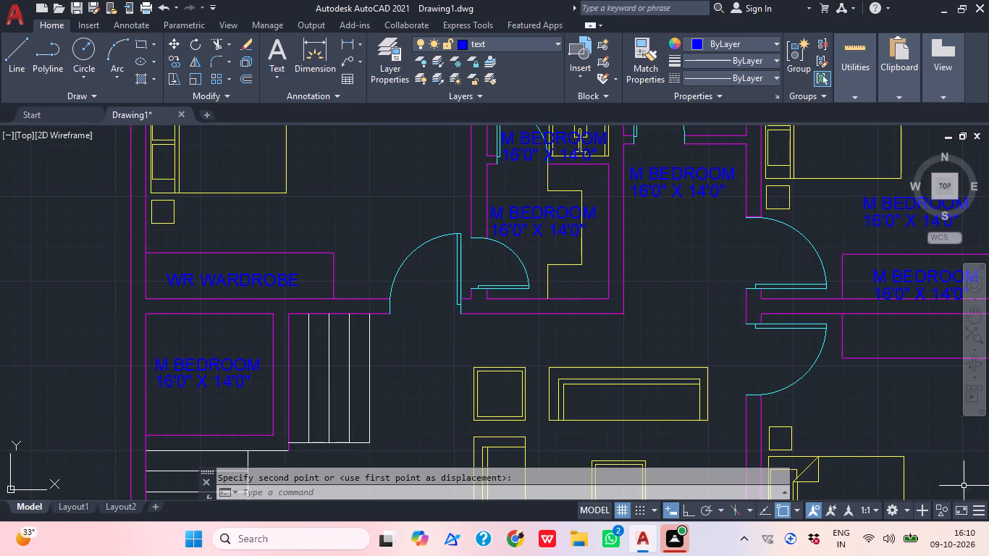
{"action": "middle_click", "coordinate": [713, 369]}
{"action": "scroll", "coordinate": [713, 369], "scroll_direction": "down", "scroll_amount": 1}
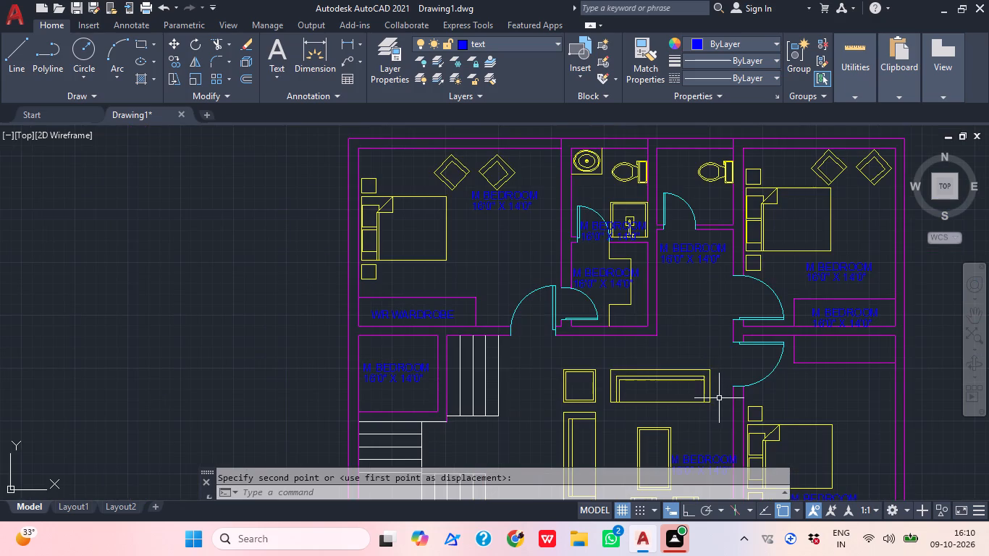
{"action": "scroll", "coordinate": [500, 310], "scroll_direction": "up", "scroll_amount": 1}
{"action": "middle_click_drag", "start_coordinate": [685, 263], "coordinate": [185, 395]}
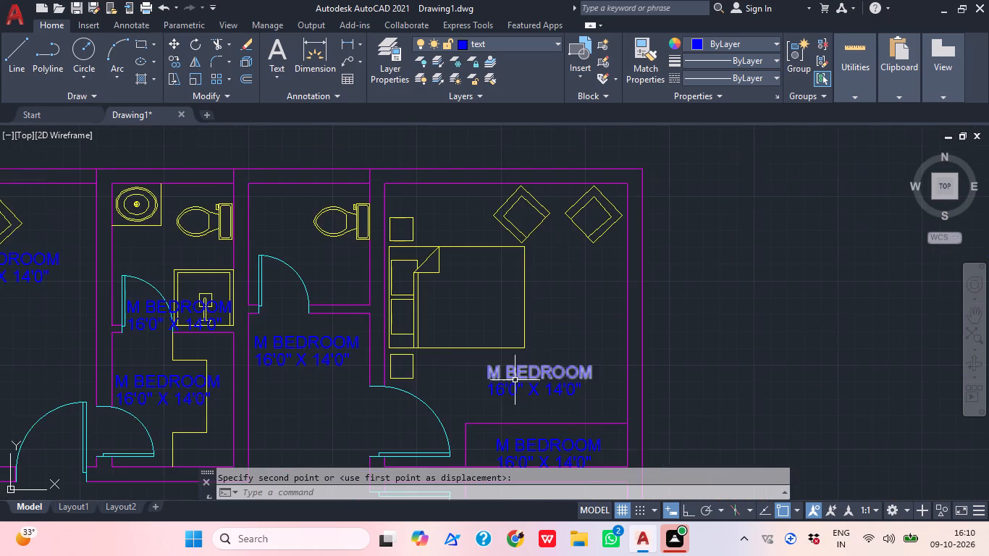
{"action": "scroll", "coordinate": [518, 384], "scroll_direction": "up", "scroll_amount": 1}
{"action": "middle_click_drag", "start_coordinate": [518, 382], "coordinate": [442, 213]}
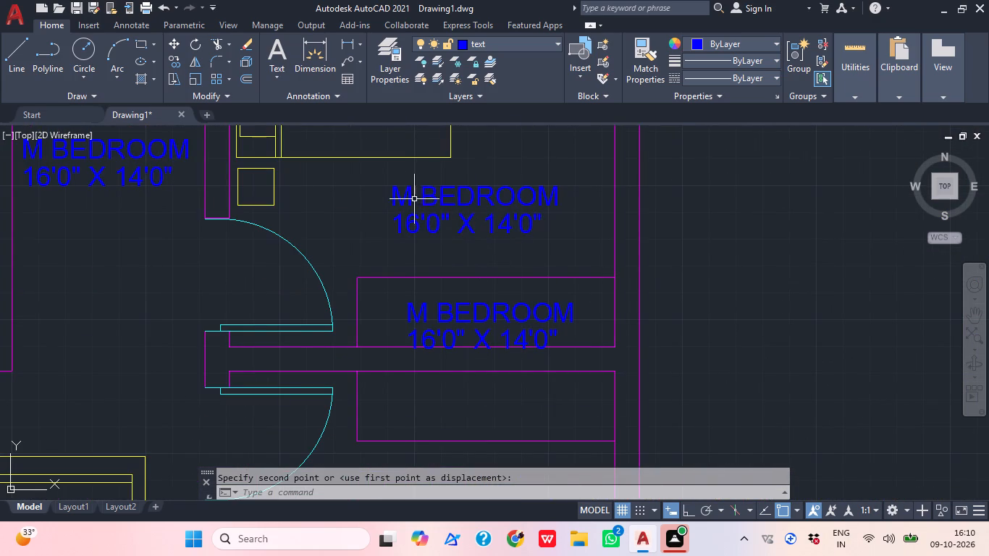
{"action": "triple_click", "coordinate": [400, 200]}
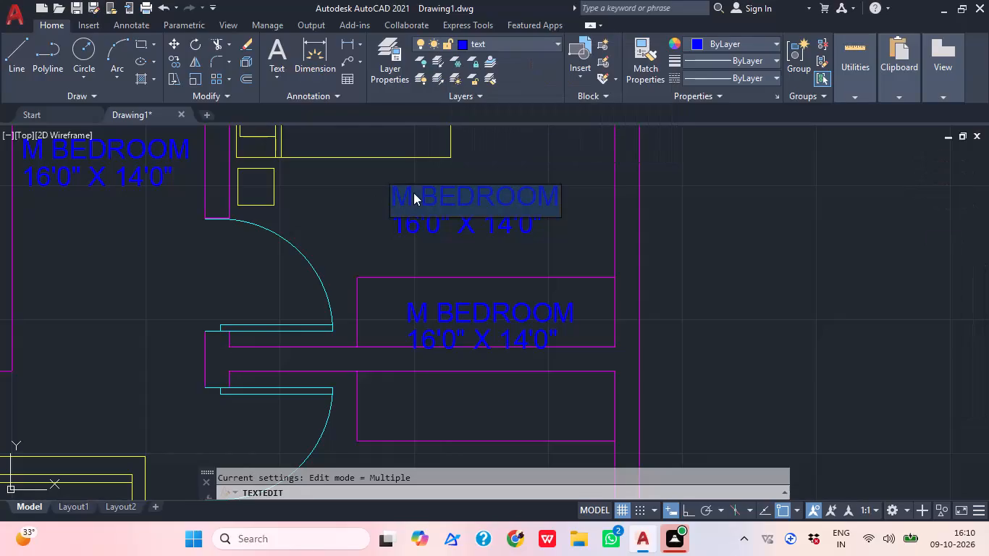
{"action": "left_click", "coordinate": [413, 193]}
{"action": "key", "text": "BackSpace"}
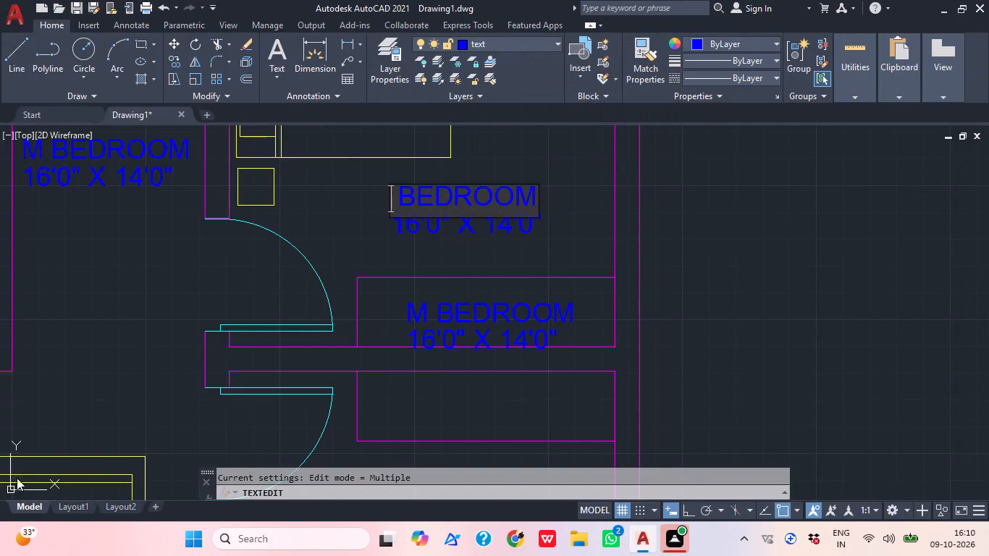
{"action": "left_click", "coordinate": [440, 204]}
{"action": "left_click", "coordinate": [398, 256]}
Set the size line of the upper-right bedroom's label to 12'0" X 14'0".
{"action": "left_click", "coordinate": [411, 235]}
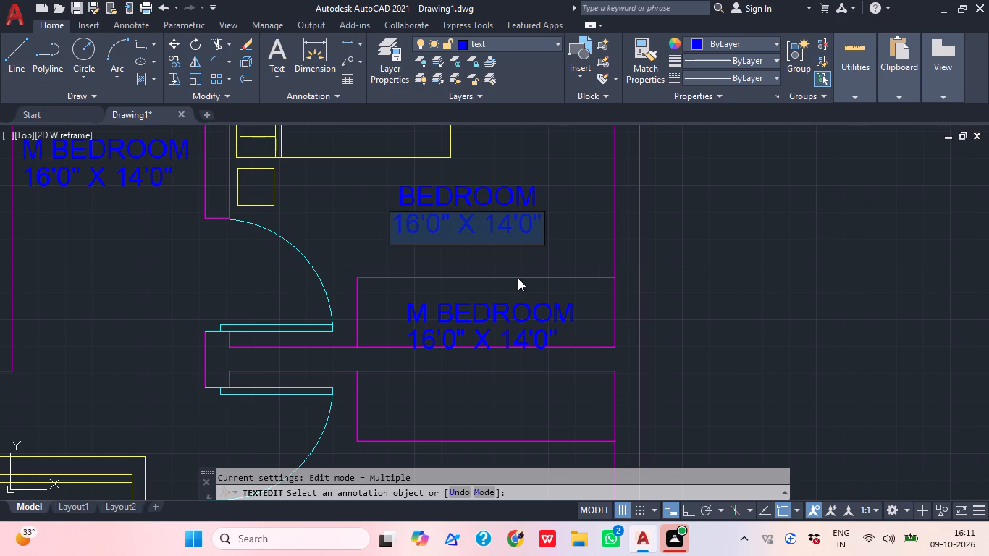
{"action": "left_click", "coordinate": [544, 216]}
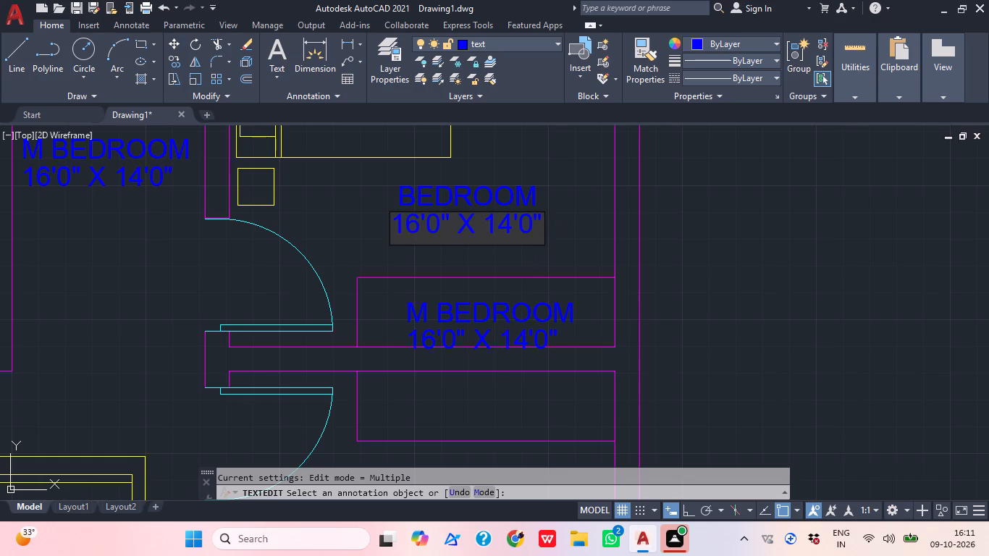
{"action": "key", "text": "BackSpace"}
{"action": "key", "text": "BackSpace"}
{"action": "key", "text": "BackSpace"}
{"action": "key", "text": "BackSpace"}
{"action": "key", "text": "BackSpace"}
{"action": "key", "text": "BackSpace"}
{"action": "key", "text": "BackSpace"}
{"action": "key", "text": "BackSpace"}
{"action": "key", "text": "BackSpace"}
{"action": "key", "text": "BackSpace"}
{"action": "key", "text": "BackSpace"}
{"action": "key", "text": "BackSpace"}
{"action": "key", "text": "BackSpace"}
{"action": "key", "text": "BackSpace"}
{"action": "key", "text": "BackSpace"}
{"action": "key", "text": "BackSpace"}
{"action": "key", "text": "BackSpace"}
{"action": "key", "text": "BackSpace"}
{"action": "key", "text": "BackSpace"}
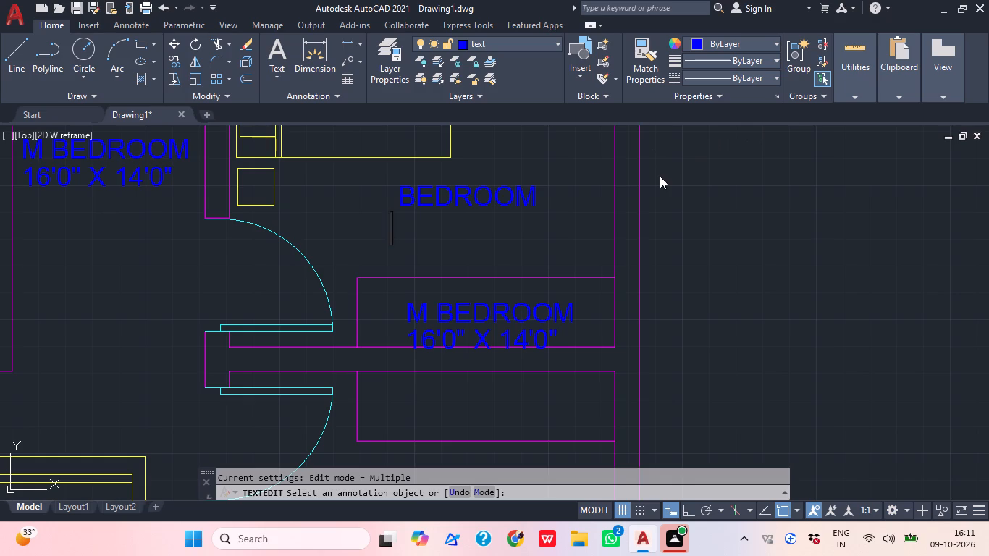
{"action": "type", "text": "12'0\" X"}
{"action": "key", "text": "space"}
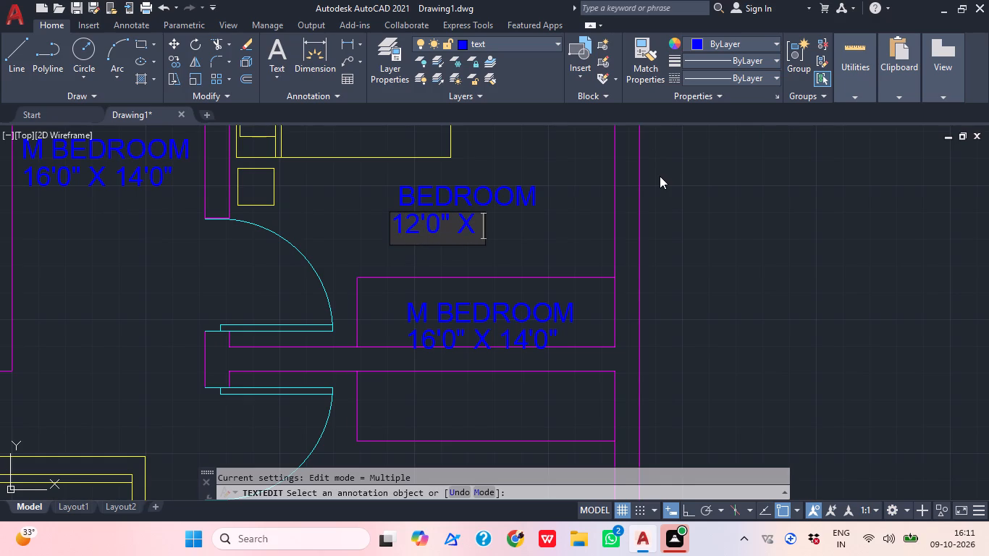
{"action": "type", "text": "14'0'"}
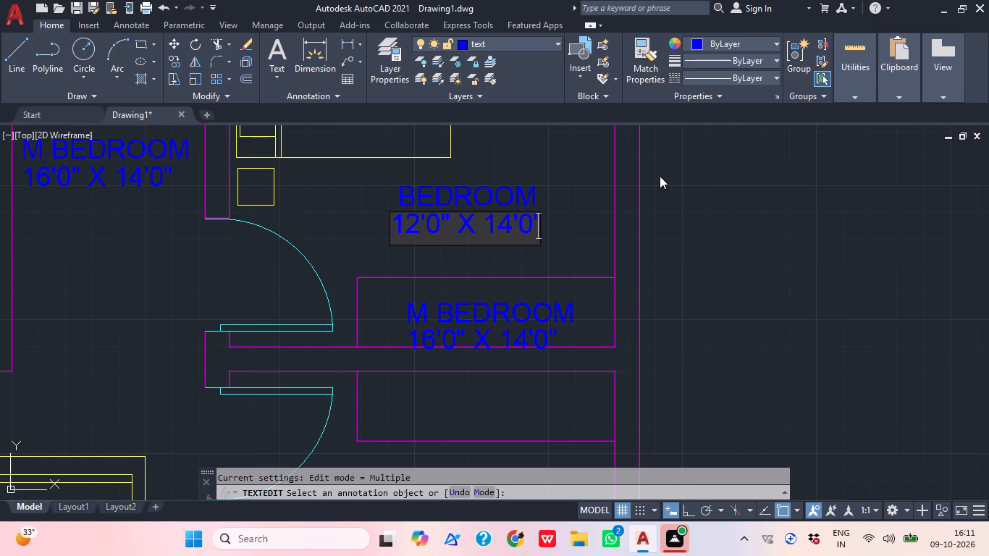
{"action": "key", "text": "BackSpace"}
{"action": "key", "text": "shift+quotedbl"}
{"action": "left_click", "coordinate": [674, 242]}
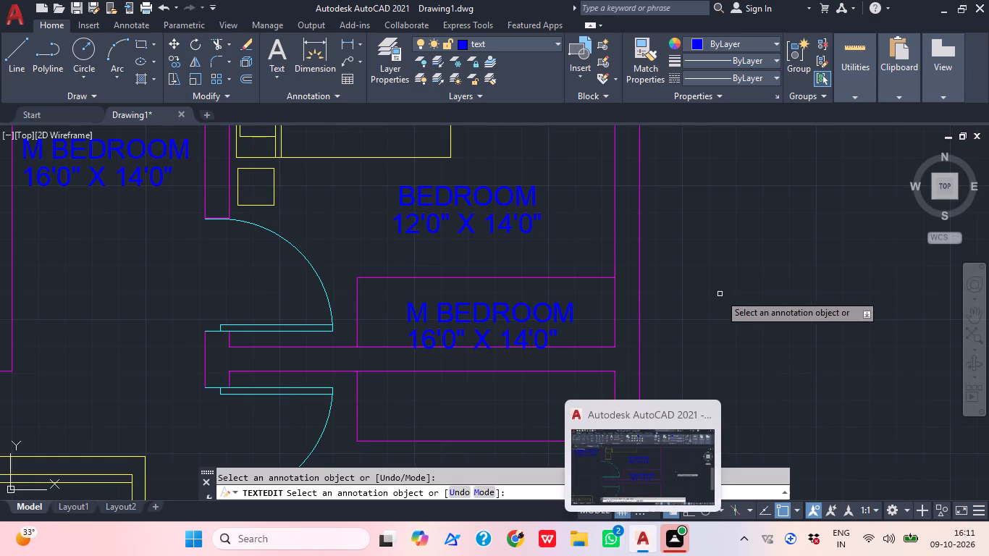
Change the name line in the upper-right bedroom's wardrobe recess to WR WARDROBE.
{"action": "left_click", "coordinate": [556, 308]}
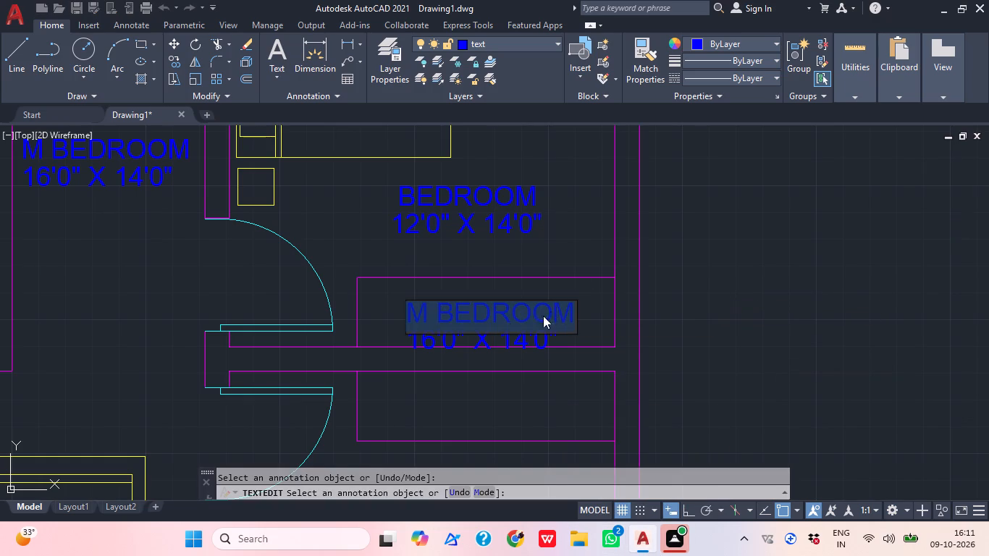
{"action": "left_click", "coordinate": [567, 311]}
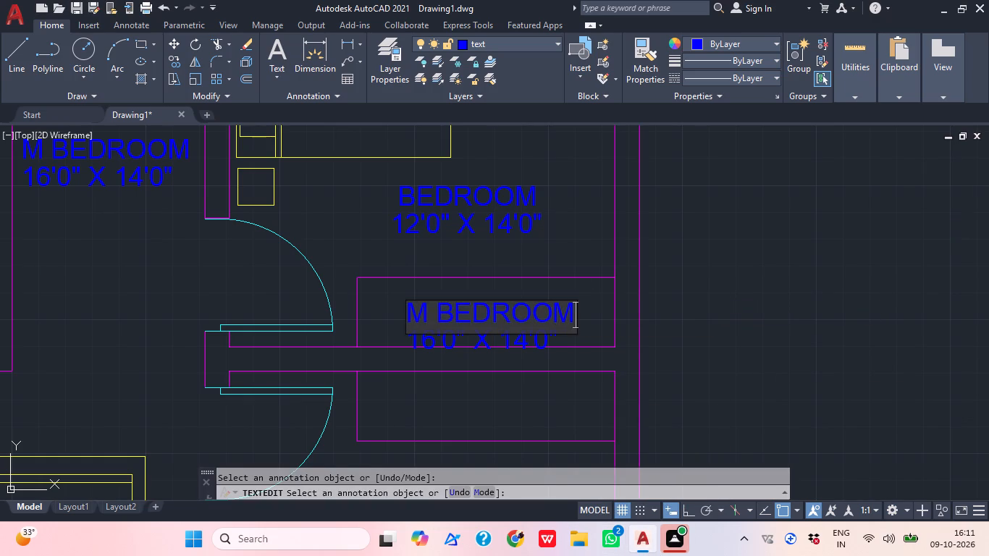
{"action": "key", "text": "BackSpace"}
{"action": "key", "text": "BackSpace"}
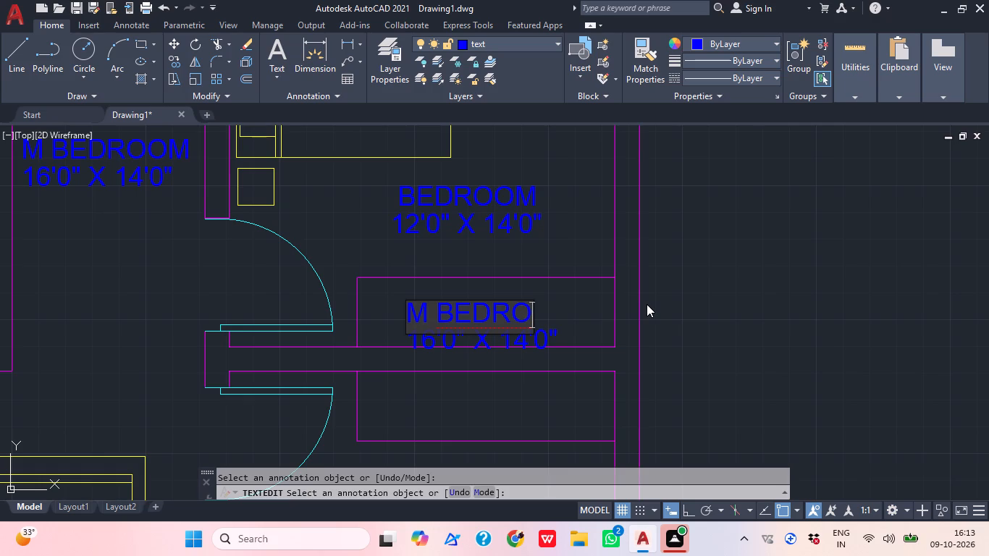
{"action": "middle_click_drag", "start_coordinate": [578, 316], "coordinate": [586, 353]}
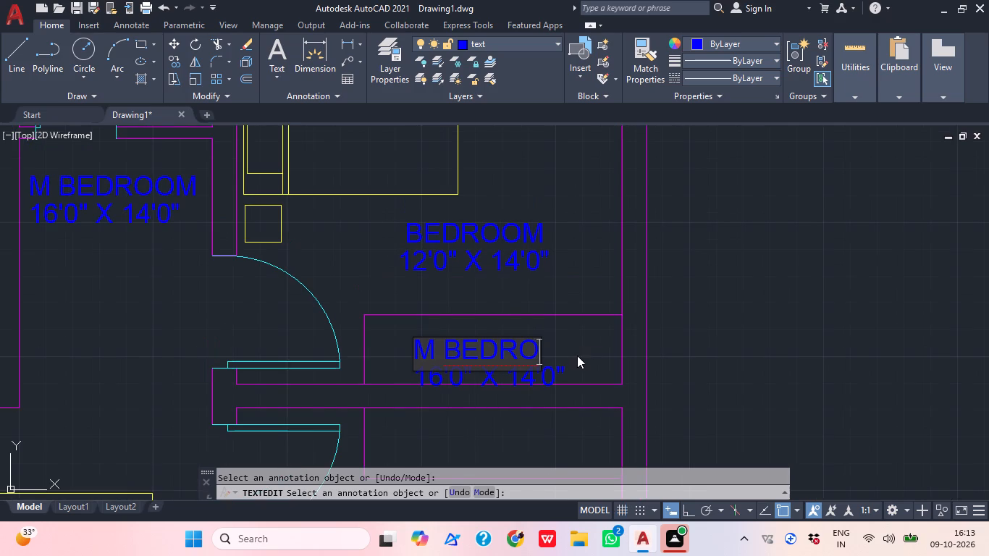
{"action": "key", "text": "BackSpace"}
{"action": "key", "text": "BackSpace"}
{"action": "key", "text": "BackSpace"}
{"action": "key", "text": "BackSpace"}
{"action": "key", "text": "BackSpace"}
{"action": "key", "text": "BackSpace"}
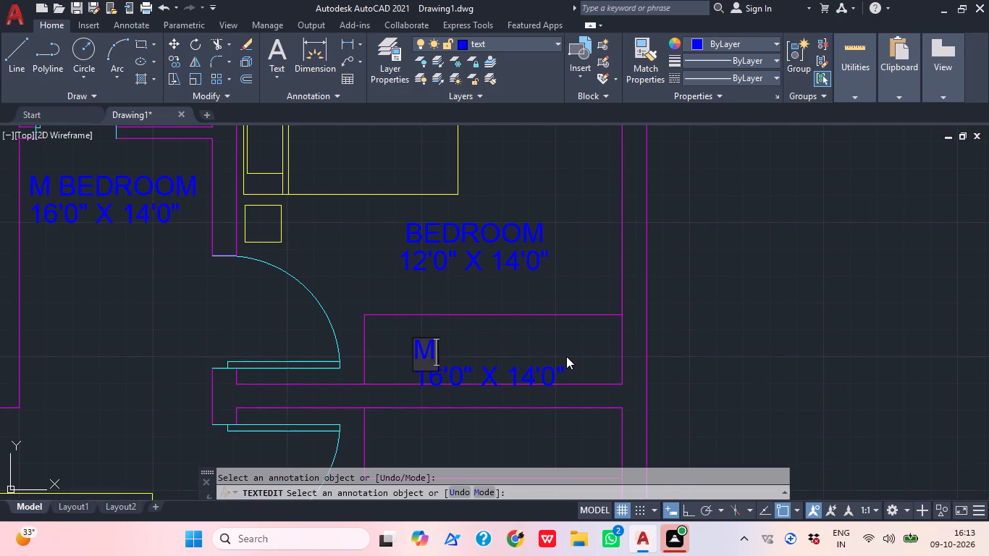
{"action": "key", "text": "BackSpace"}
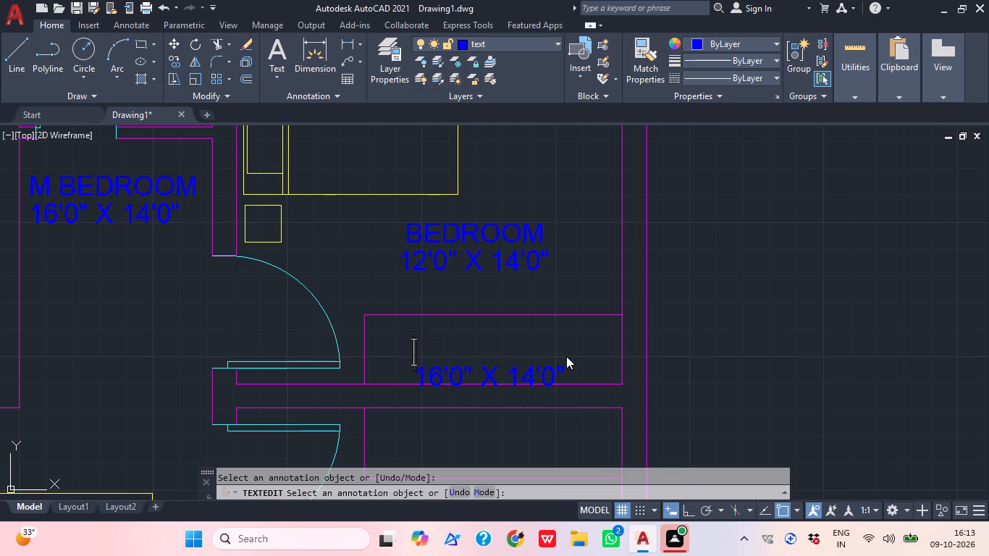
{"action": "type", "text": "WR"}
{"action": "key", "text": "space"}
{"action": "type", "text": "WARDROBE"}
{"action": "left_click", "coordinate": [712, 366]}
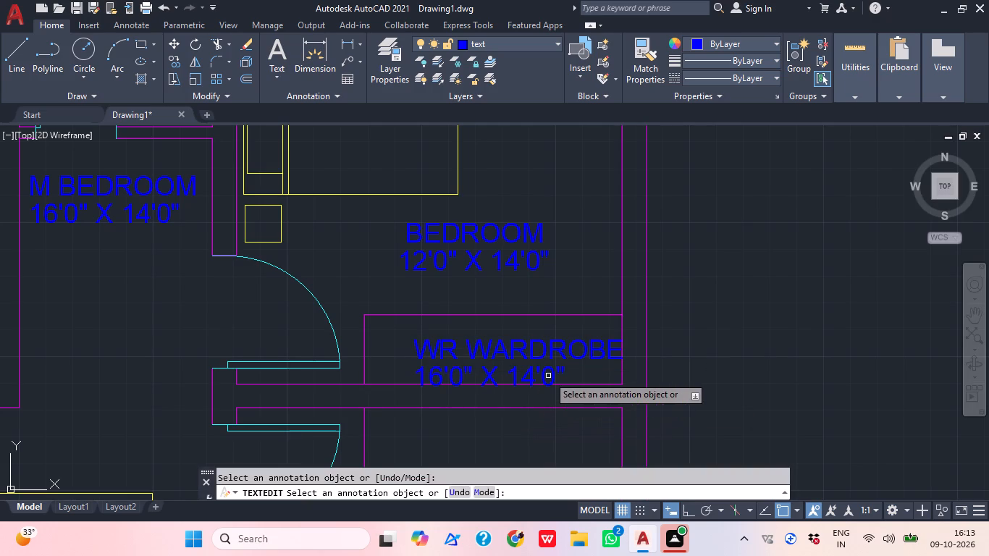
{"action": "key", "text": "Escape"}
Delete the leftover 16'0" X 14'0" size line under WR WARDROBE in the upper-right bedroom's wardrobe recess.
{"action": "left_click", "coordinate": [529, 371]}
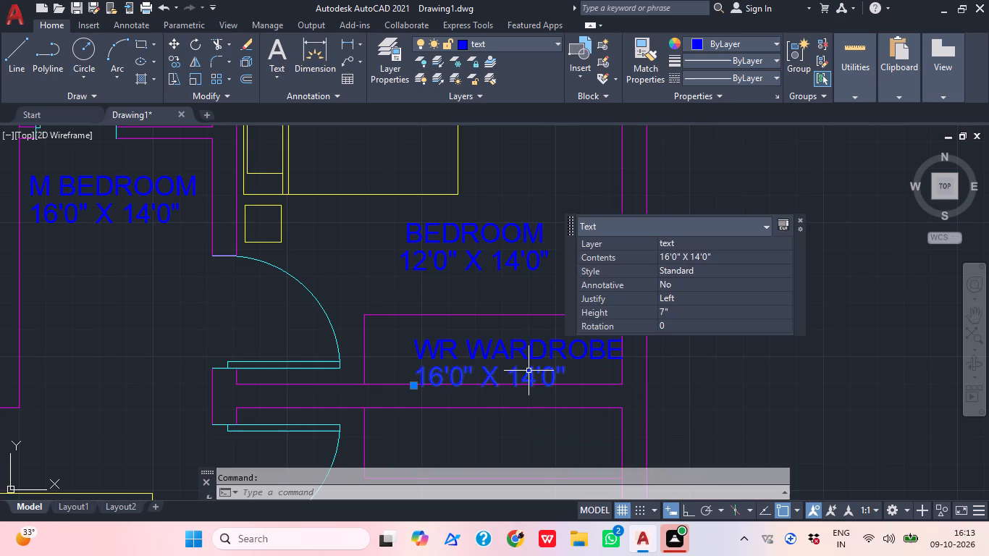
{"action": "key", "text": "Delete"}
Move the upper-right bedroom's WR WARDROBE text away from the outer wall to centre it in its recess.
{"action": "left_click", "coordinate": [529, 355]}
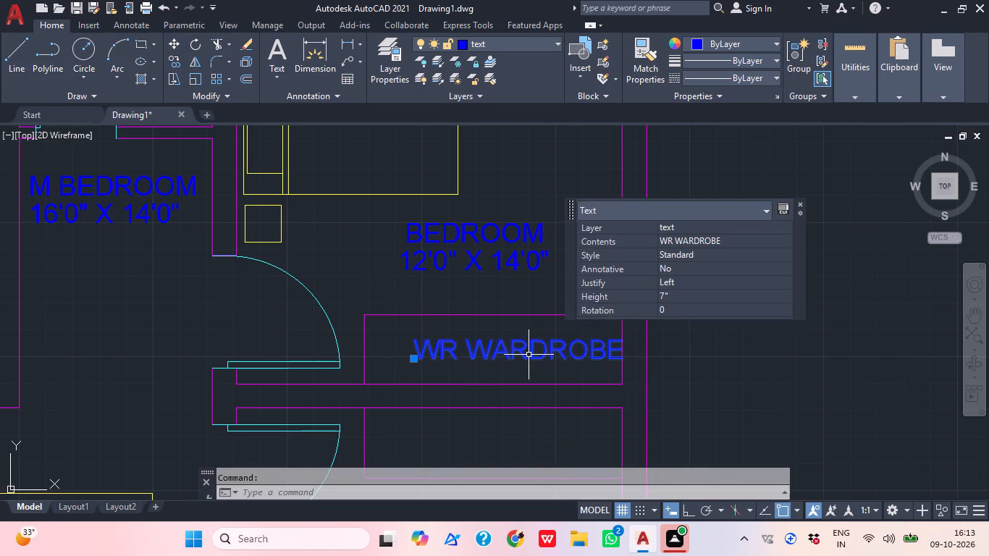
{"action": "type", "text": "M"}
{"action": "key", "text": "space"}
{"action": "left_click", "coordinate": [529, 355]}
{"action": "left_click", "coordinate": [497, 353]}
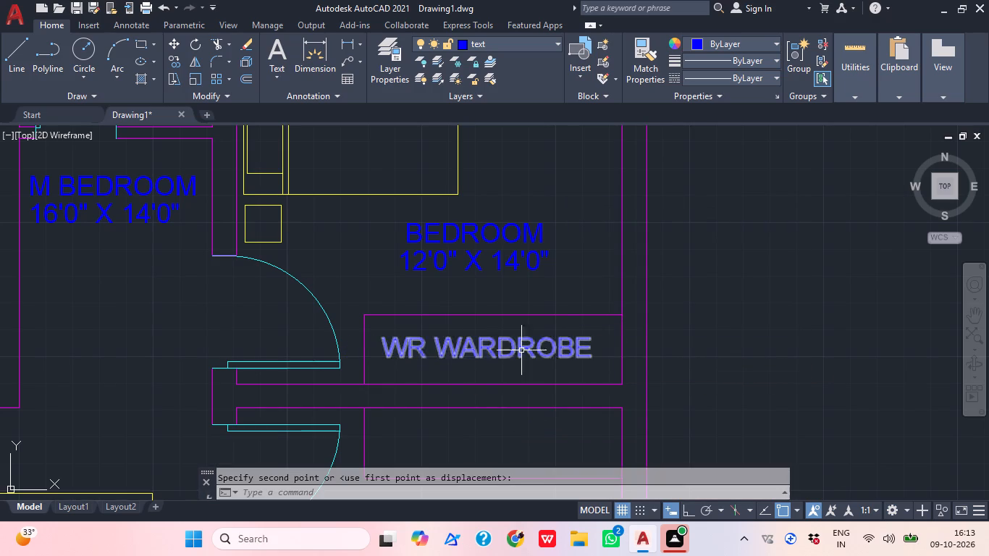
Change the name line of the M BEDROOM label in the passage below the common toilet to C TOI.
{"action": "middle_click_drag", "start_coordinate": [594, 343], "coordinate": [600, 398]}
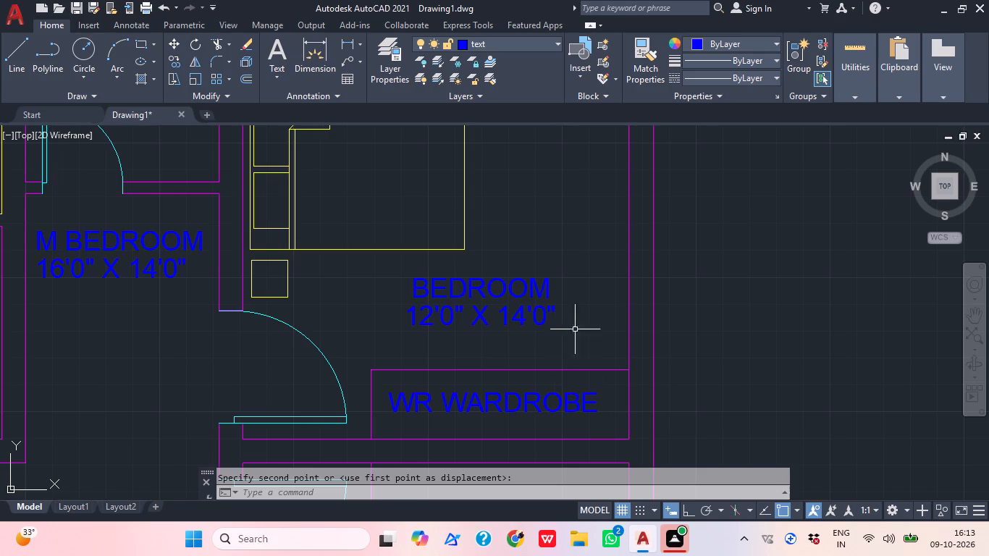
{"action": "scroll", "coordinate": [517, 319], "scroll_direction": "down", "scroll_amount": 2}
{"action": "middle_click_drag", "start_coordinate": [541, 328], "coordinate": [539, 298]}
{"action": "middle_click_drag", "start_coordinate": [425, 323], "coordinate": [538, 300]}
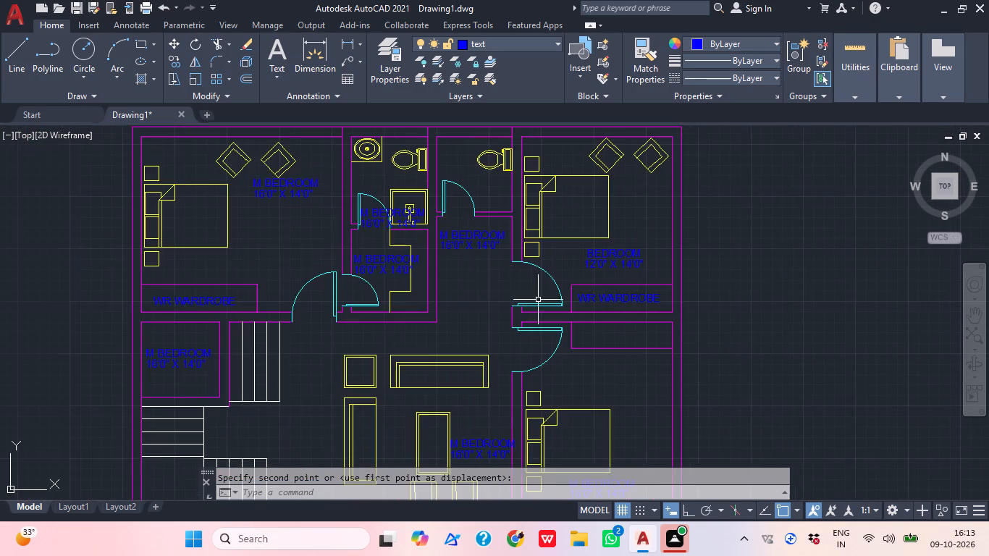
{"action": "scroll", "coordinate": [472, 258], "scroll_direction": "up", "scroll_amount": 4}
{"action": "middle_click_drag", "start_coordinate": [468, 235], "coordinate": [476, 317]}
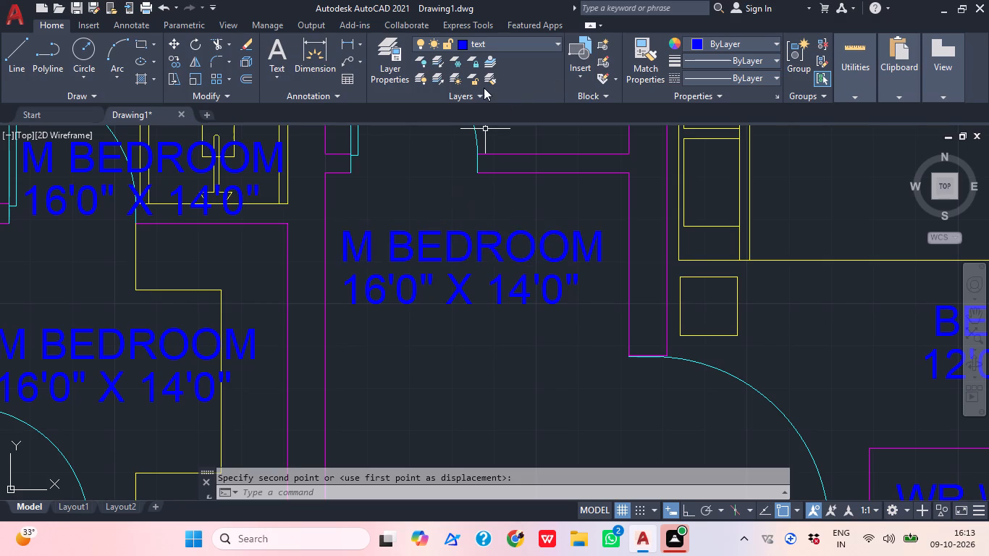
{"action": "double_click", "coordinate": [401, 254]}
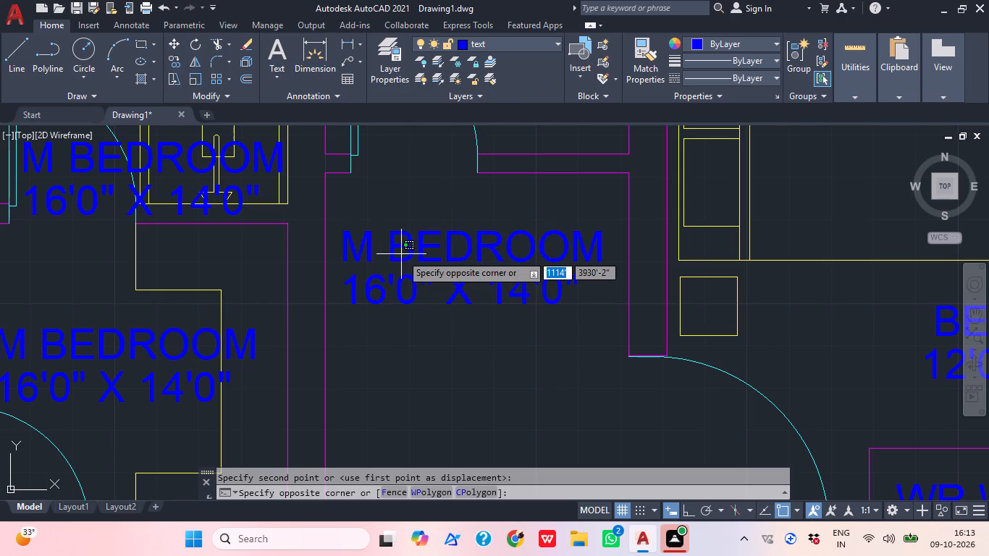
{"action": "left_click", "coordinate": [401, 252]}
{"action": "left_click", "coordinate": [388, 242]}
{"action": "left_click", "coordinate": [392, 249]}
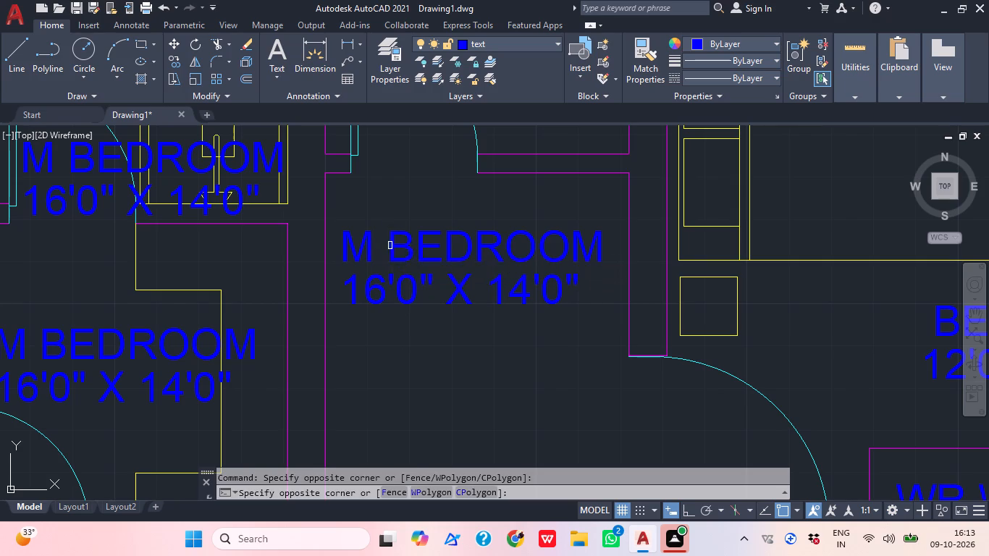
{"action": "double_click", "coordinate": [395, 248]}
{"action": "double_click", "coordinate": [392, 248]}
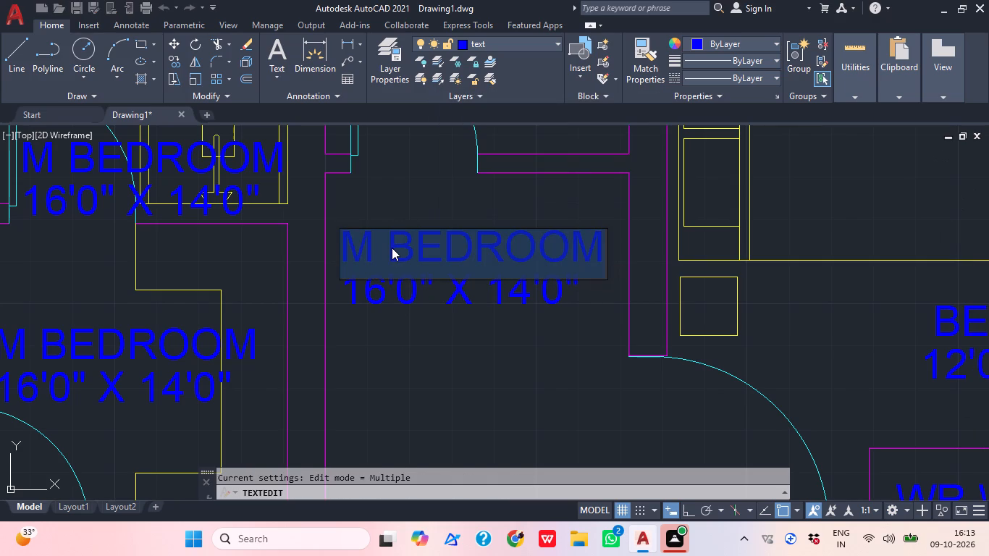
{"action": "type", "text": "C TOI"}
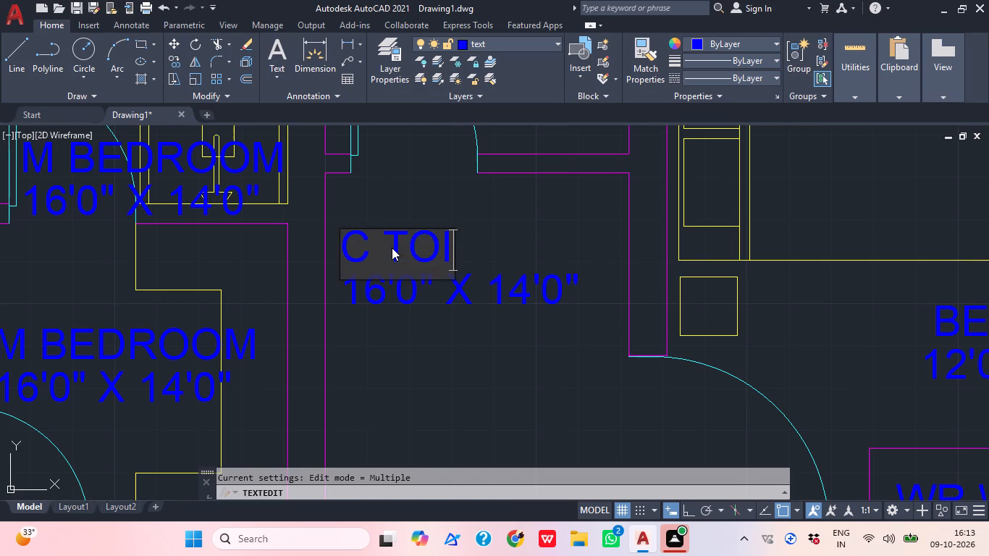
{"action": "left_click", "coordinate": [509, 303]}
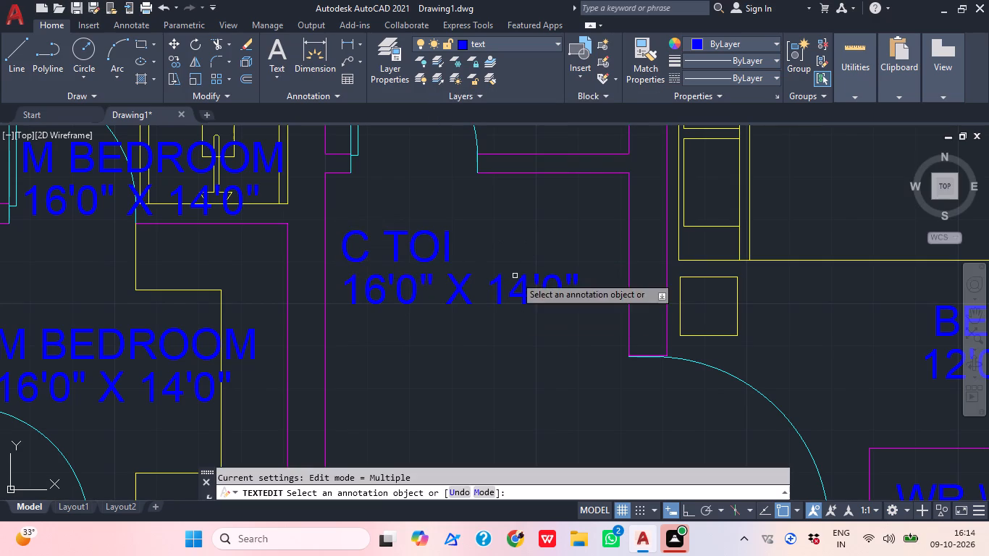
Set the size line under C TOI to 6'X7'.
{"action": "left_click", "coordinate": [500, 289]}
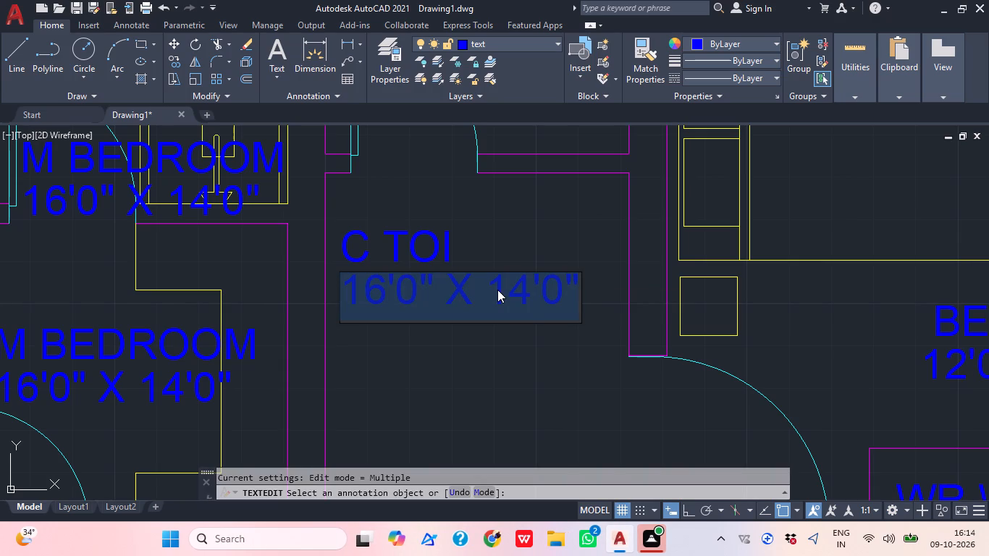
{"action": "type", "text": "6'X7'"}
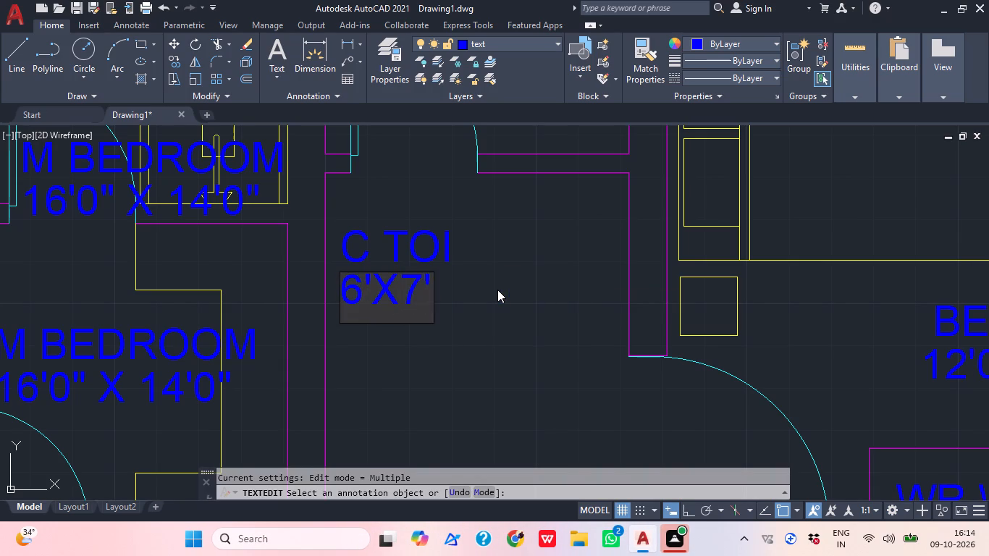
{"action": "left_click", "coordinate": [500, 369]}
{"action": "key", "text": "Escape"}
Move both lines of the C TOI label up to the common toilet's doorway.
{"action": "left_click", "coordinate": [440, 310]}
{"action": "left_click", "coordinate": [367, 232]}
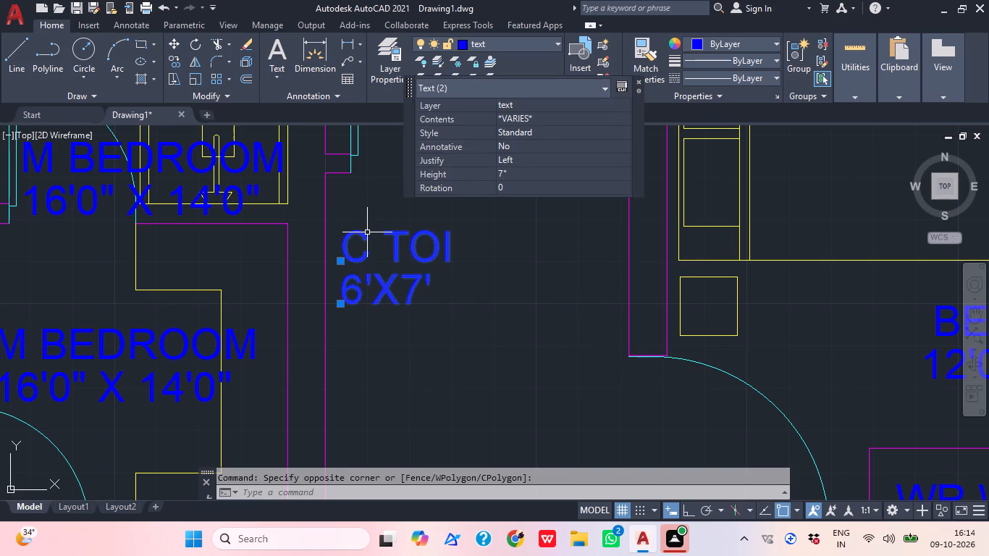
{"action": "type", "text": "M"}
{"action": "key", "text": "space"}
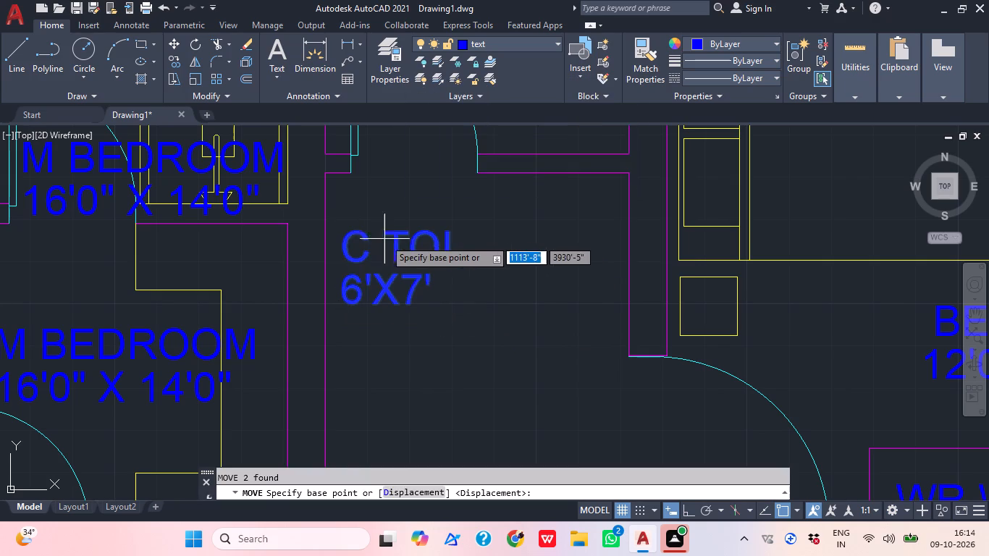
{"action": "left_click", "coordinate": [398, 252]}
{"action": "middle_click_drag", "start_coordinate": [431, 222], "coordinate": [420, 371]}
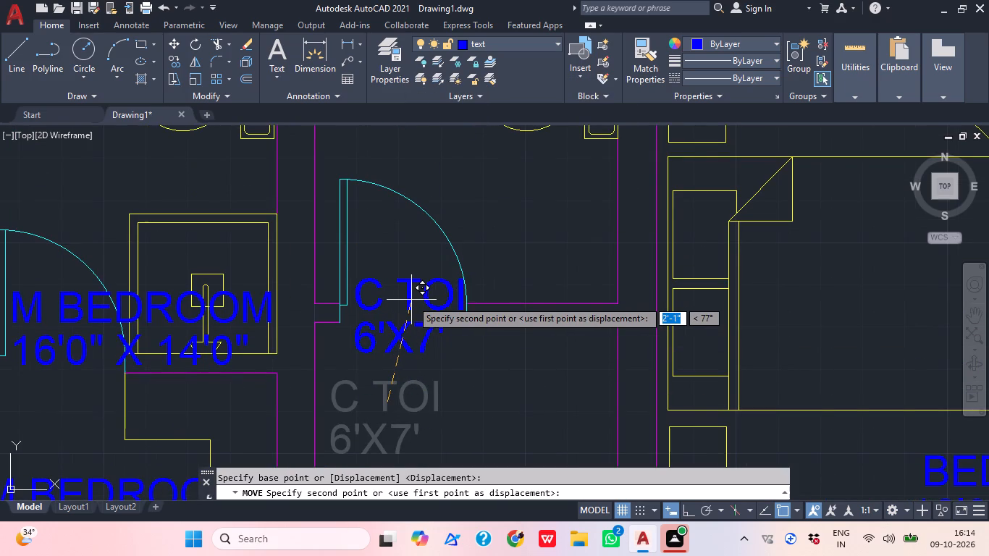
{"action": "left_click", "coordinate": [408, 300]}
Delete the two-line M BEDROOM label overlapping the shower and door in the attached toilet.
{"action": "middle_click_drag", "start_coordinate": [430, 366], "coordinate": [474, 368]}
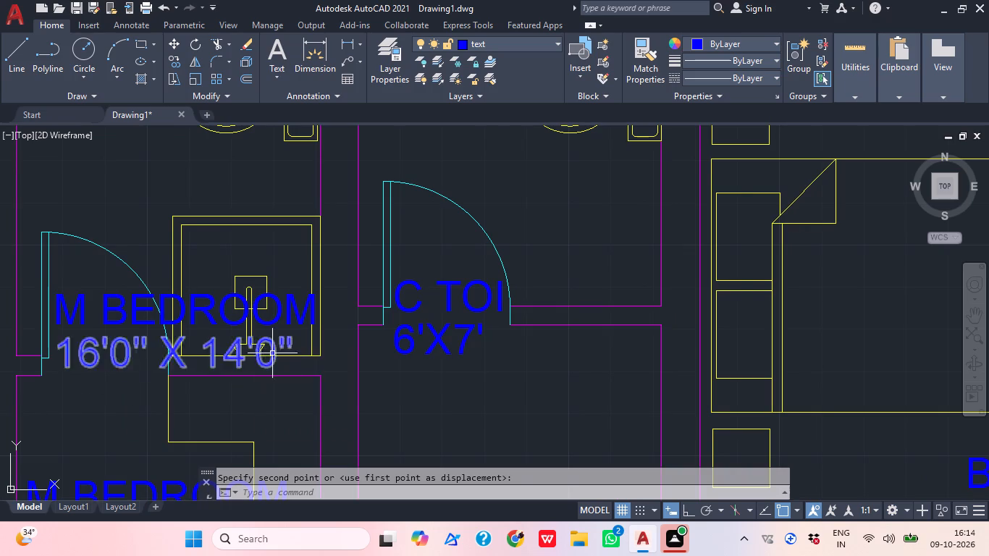
{"action": "middle_click_drag", "start_coordinate": [341, 361], "coordinate": [403, 368]}
{"action": "left_click", "coordinate": [185, 366]}
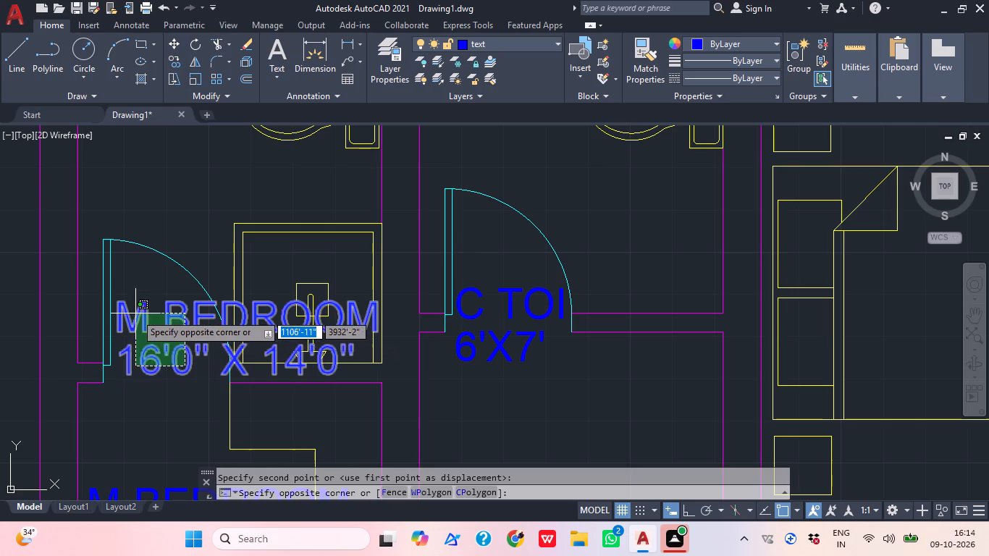
{"action": "left_click", "coordinate": [135, 313]}
{"action": "key", "text": "Delete"}
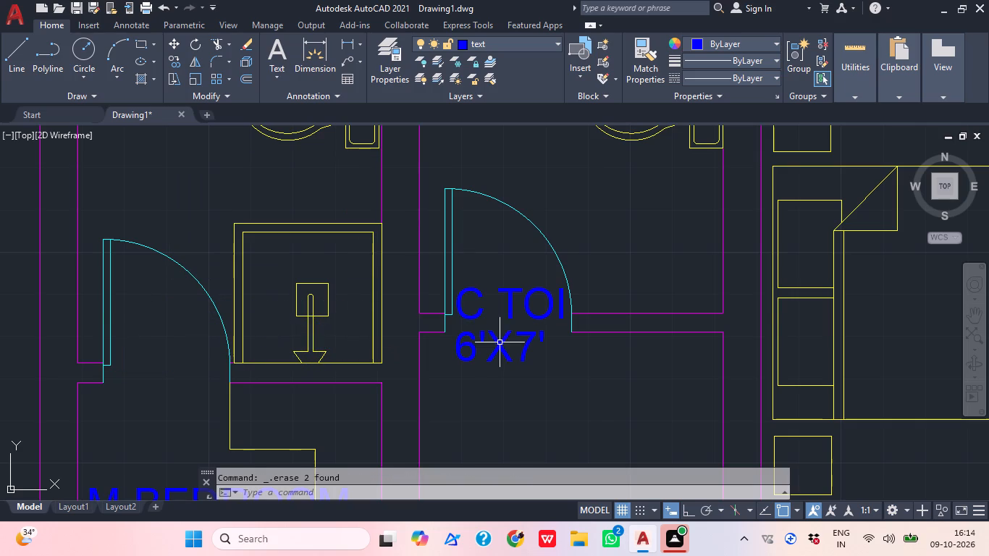
Copy the two-line C TOI label into the attached toilet, between the washbasin and the door.
{"action": "left_click", "coordinate": [502, 350]}
{"action": "left_click", "coordinate": [476, 308]}
{"action": "left_click", "coordinate": [460, 305]}
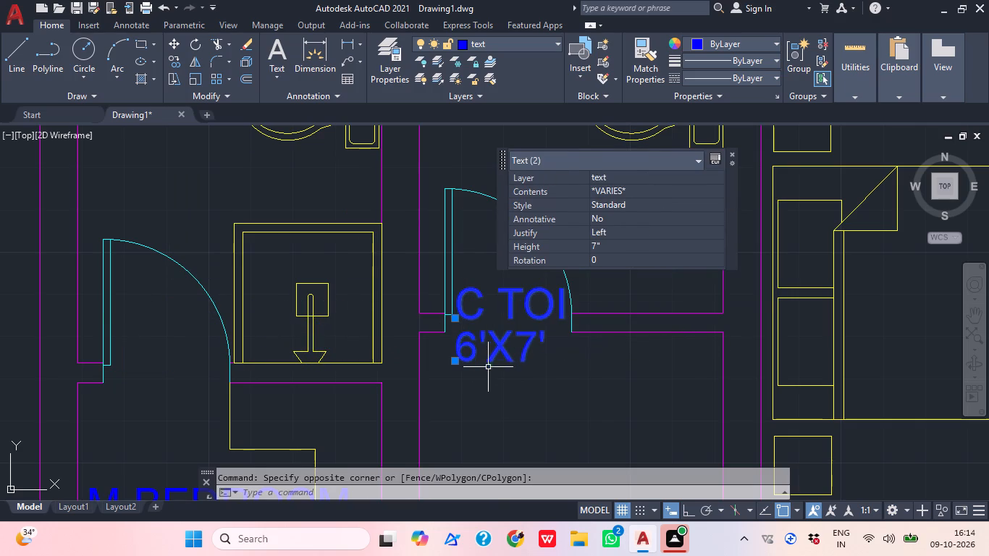
{"action": "key", "text": "c"}
{"action": "key", "text": "o"}
{"action": "key", "text": "space"}
{"action": "left_click", "coordinate": [522, 327]}
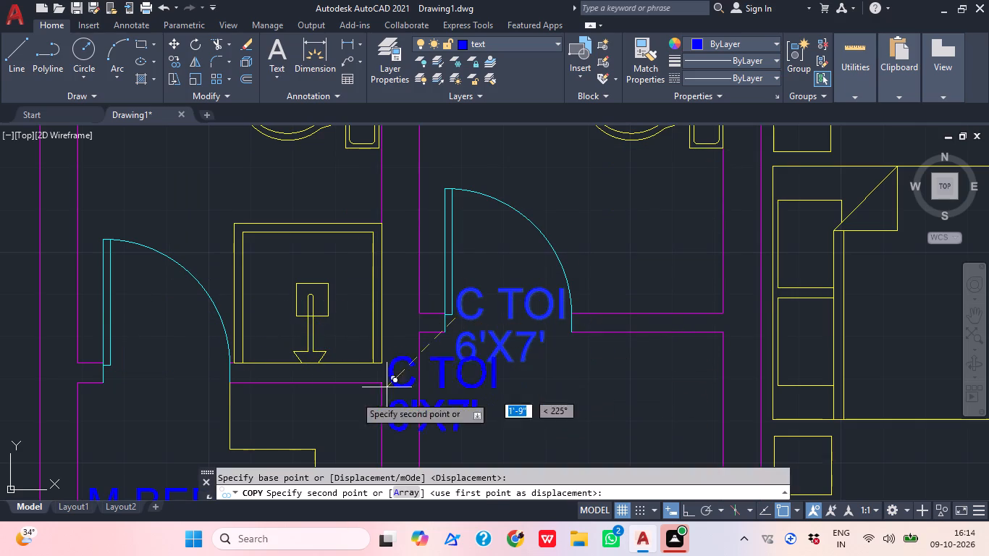
{"action": "middle_click_drag", "start_coordinate": [127, 342], "coordinate": [203, 424]}
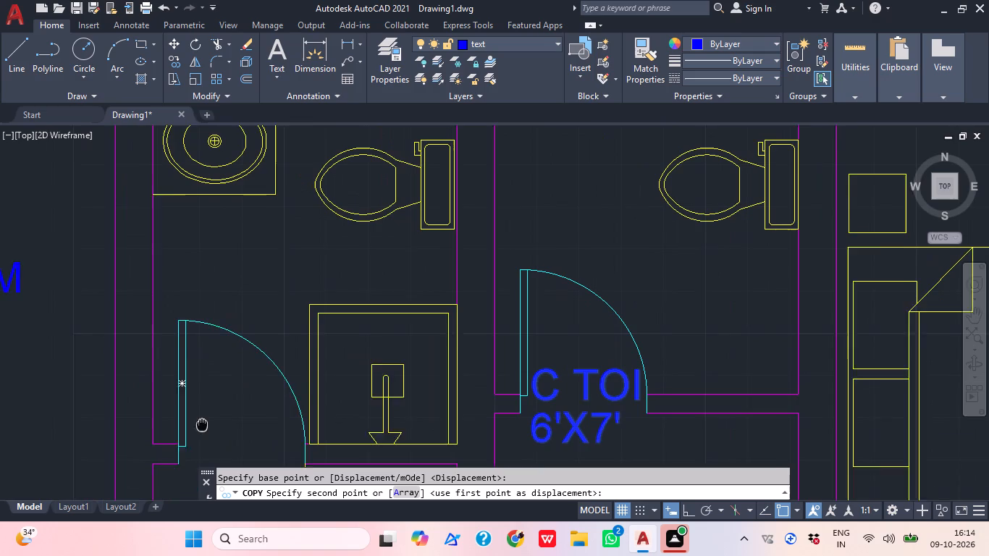
{"action": "middle_click_drag", "start_coordinate": [203, 424], "coordinate": [209, 420]}
{"action": "left_click", "coordinate": [198, 247]}
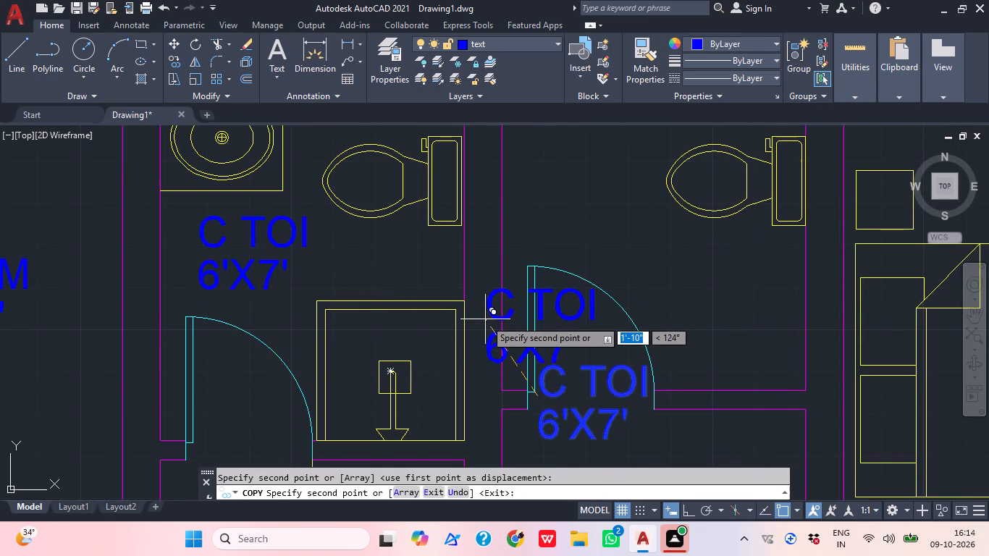
{"action": "key", "text": "Escape"}
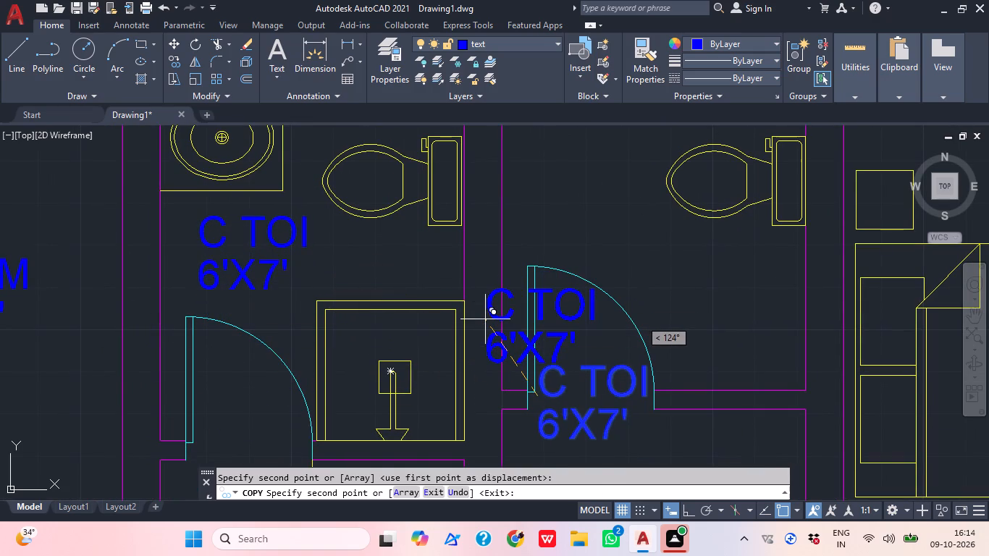
Change the name line of the attached toilet's label to A TOI.
{"action": "double_click", "coordinate": [204, 219]}
{"action": "left_click", "coordinate": [218, 228]}
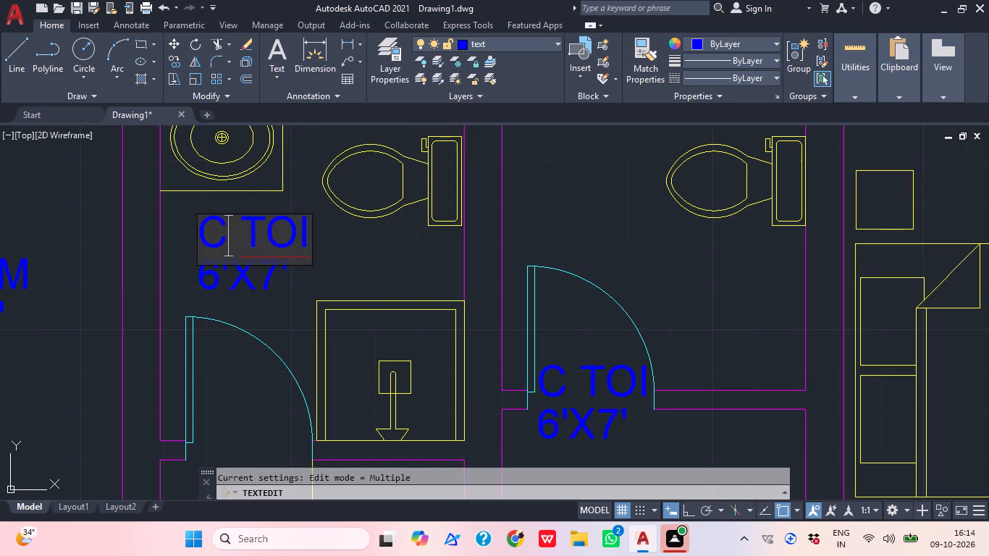
{"action": "key", "text": "BackSpace"}
{"action": "key", "text": "a"}
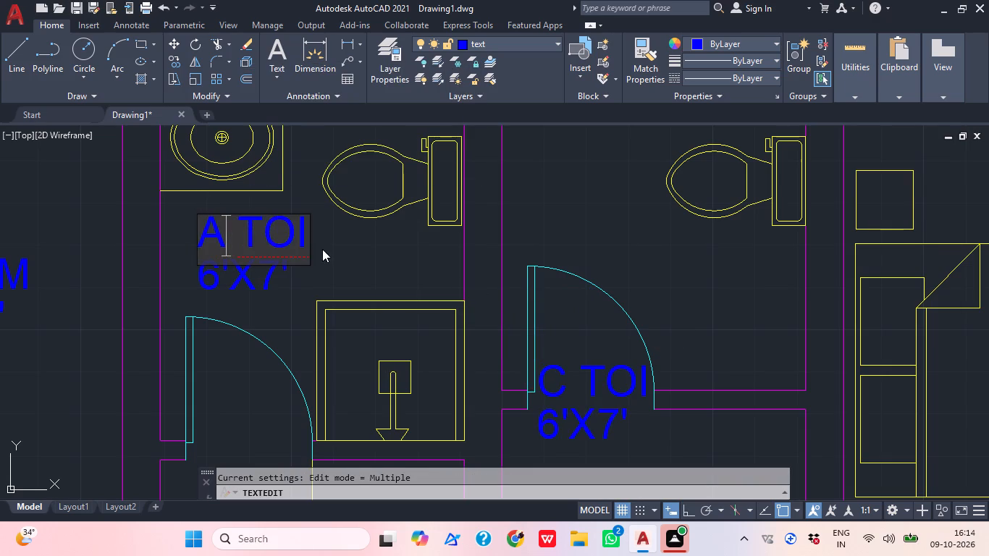
{"action": "left_click", "coordinate": [322, 249]}
{"action": "key", "text": "Escape"}
Change the name line of the M BEDROOM label in the small room below the attached toilet to DRESSING.
{"action": "scroll", "coordinate": [374, 250], "scroll_direction": "down", "scroll_amount": 1}
{"action": "scroll", "coordinate": [434, 300], "scroll_direction": "down", "scroll_amount": 1}
{"action": "middle_click", "coordinate": [434, 303]}
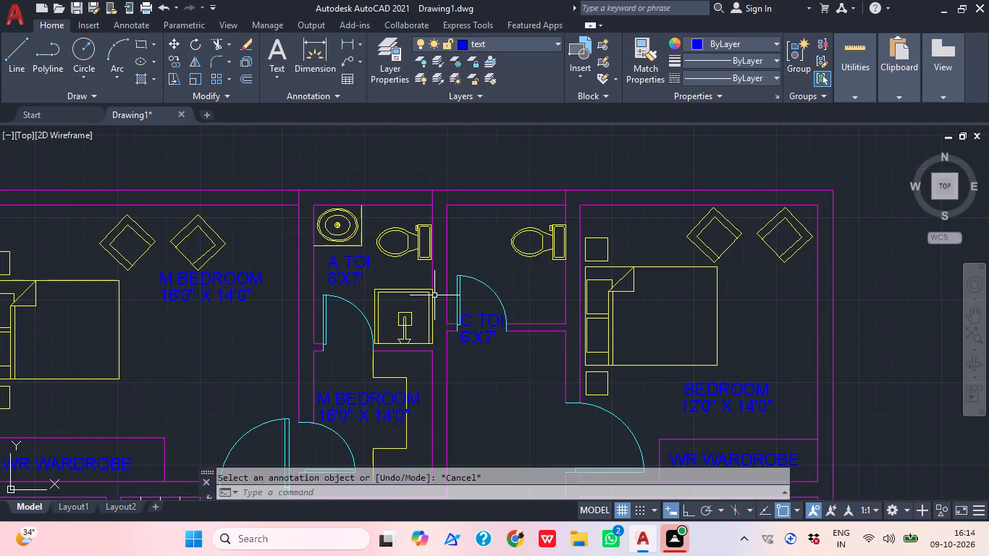
{"action": "scroll", "coordinate": [331, 371], "scroll_direction": "up", "scroll_amount": 2}
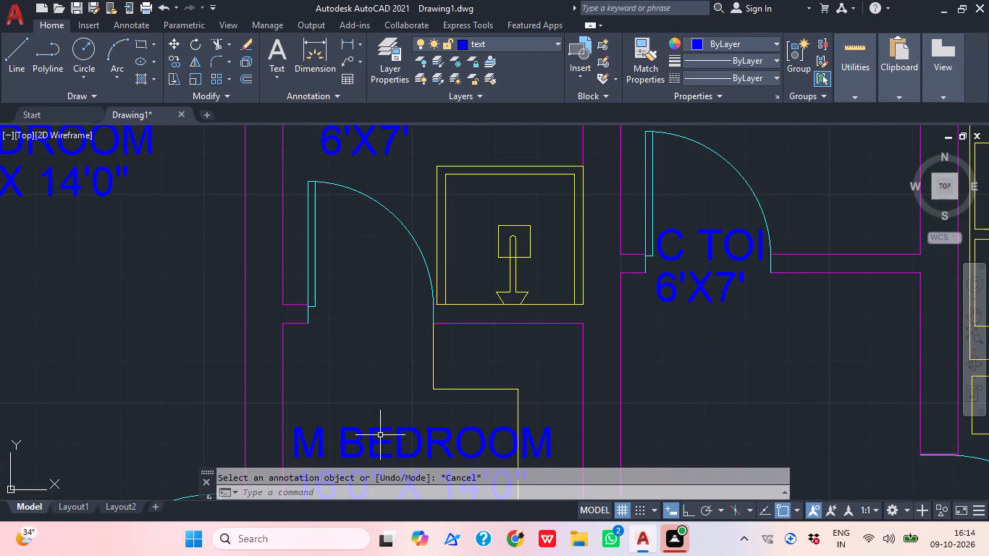
{"action": "left_click", "coordinate": [376, 434]}
{"action": "left_click", "coordinate": [359, 441]}
{"action": "left_click", "coordinate": [342, 434]}
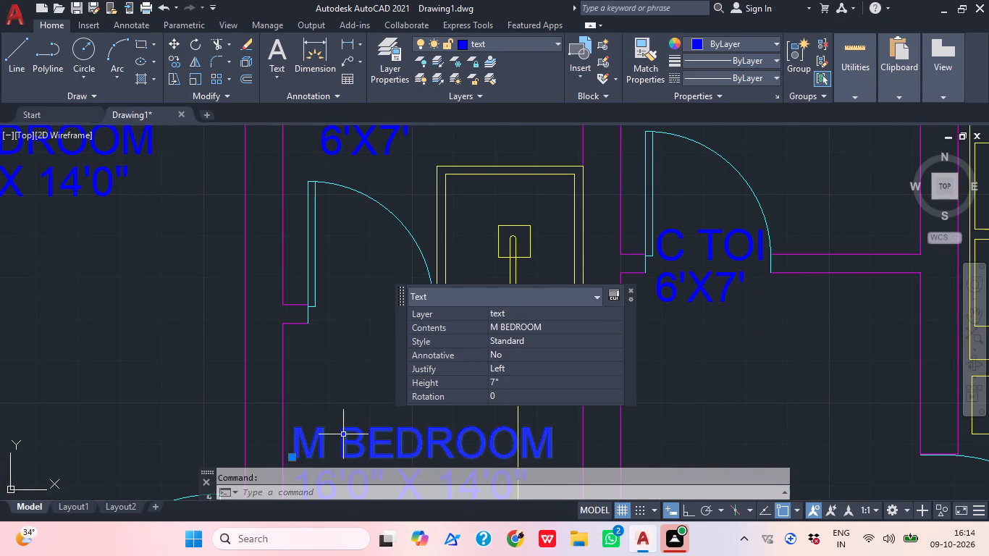
{"action": "left_click", "coordinate": [343, 434]}
{"action": "left_click", "coordinate": [343, 434]}
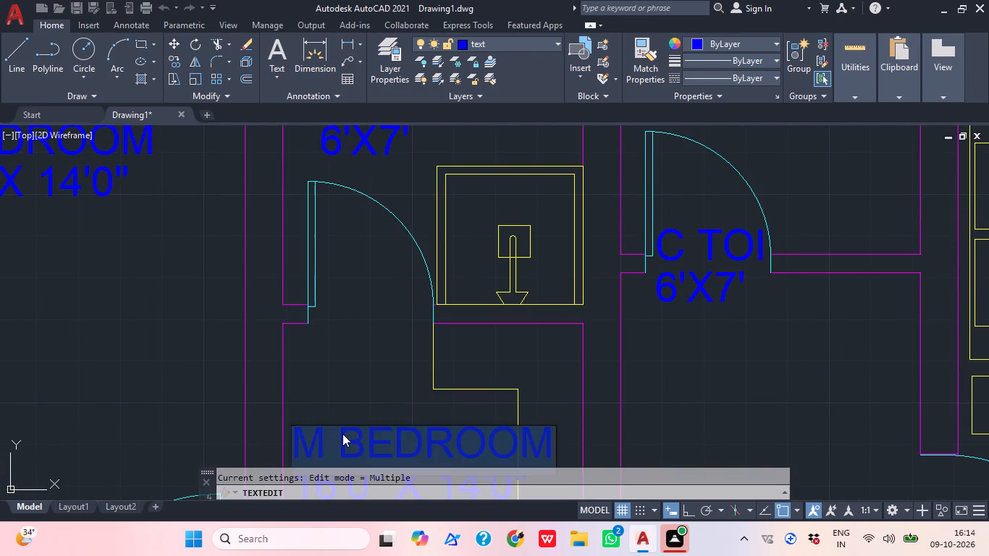
{"action": "key", "text": "d"}
{"action": "type", "text": "RES"}
{"action": "type", "text": "SING"}
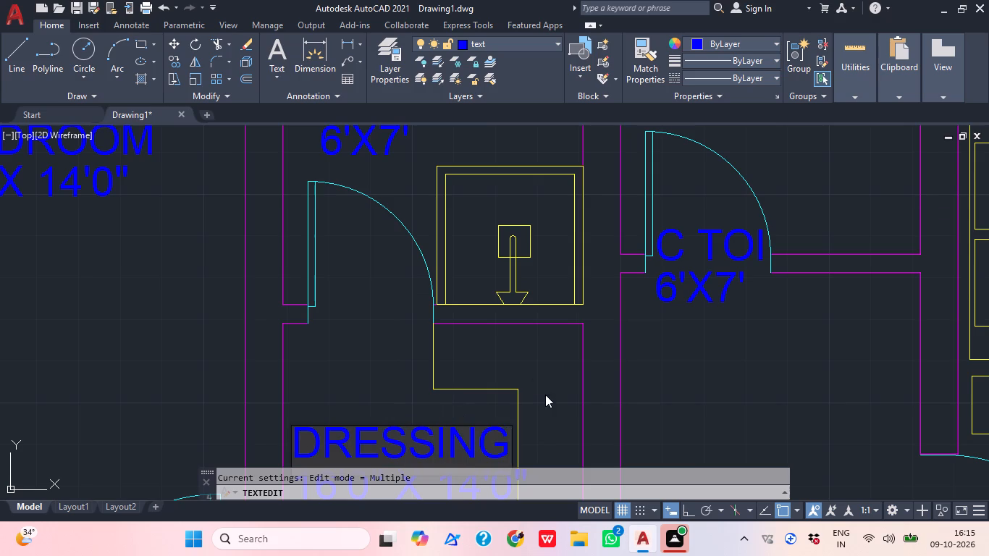
{"action": "left_click", "coordinate": [554, 397]}
Set the size line of the DRESSING label to 6'0"X6'6".
{"action": "middle_click_drag", "start_coordinate": [640, 452], "coordinate": [545, 359]}
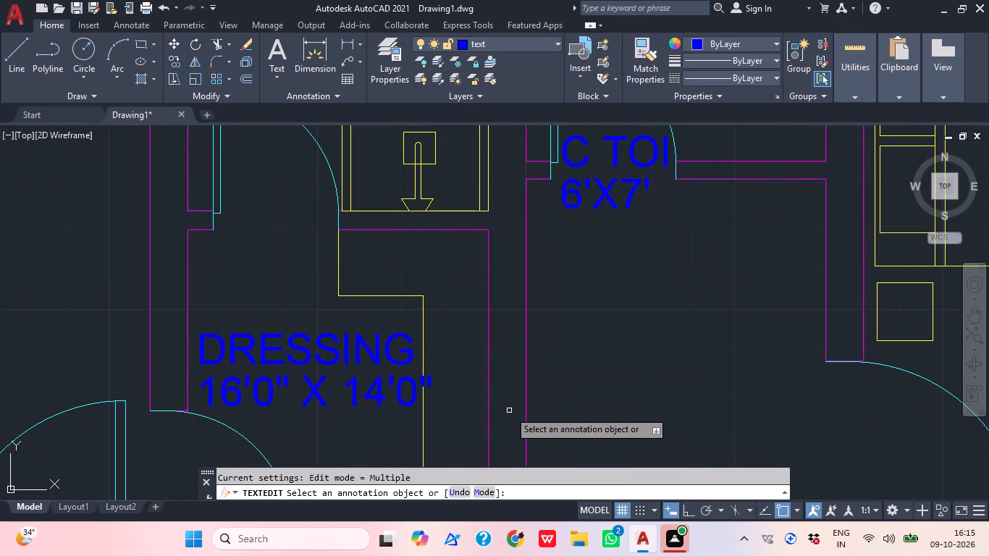
{"action": "left_click", "coordinate": [258, 384]}
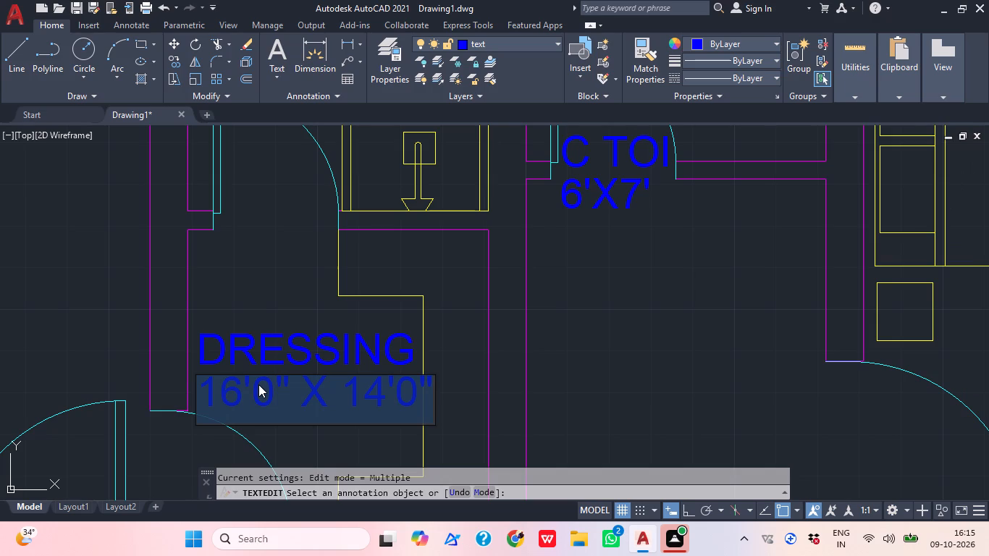
{"action": "type", "text": "6'"}
{"action": "type", "text": "0\""}
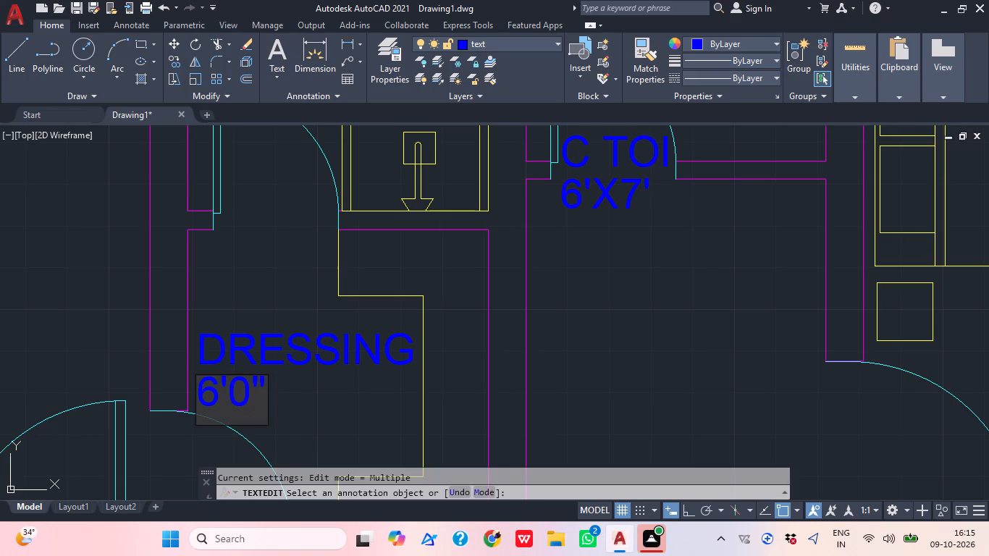
{"action": "key", "text": "x"}
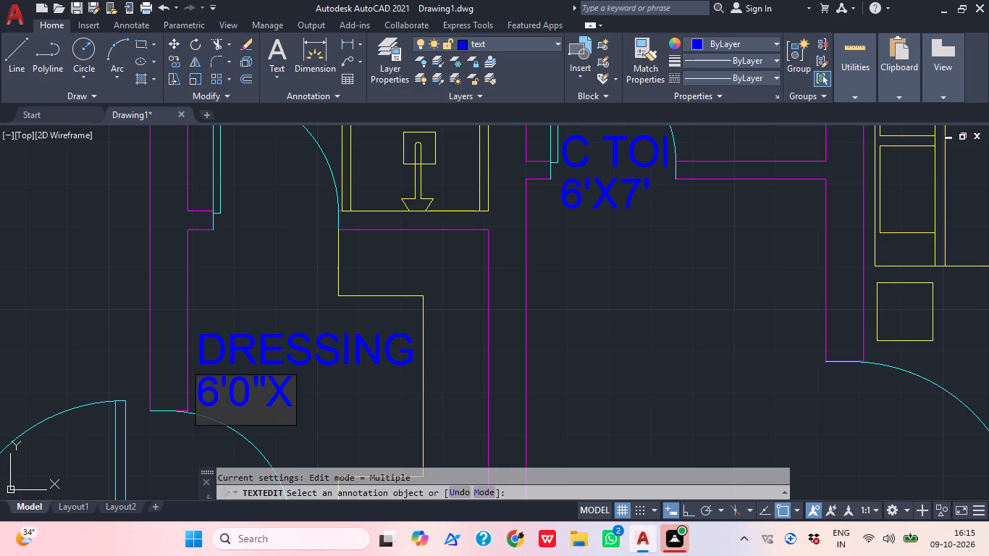
{"action": "type", "text": "6'6"}
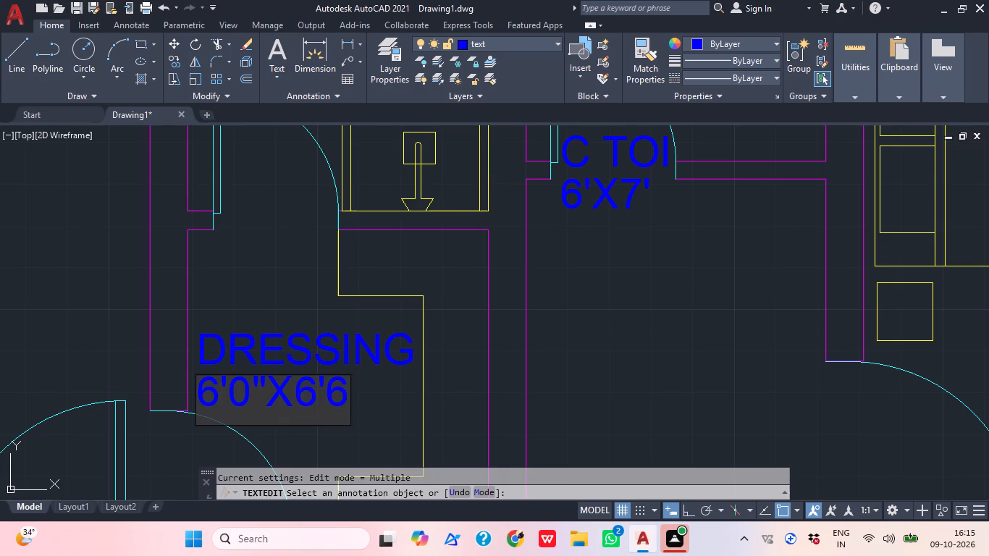
{"action": "key", "text": "shift+quotedbl"}
{"action": "key", "text": "Return"}
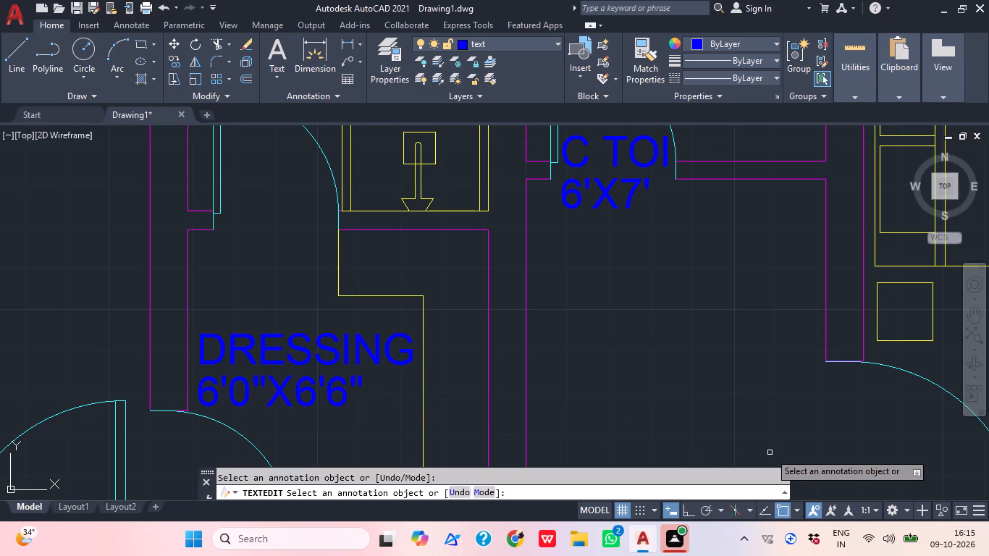
{"action": "key", "text": "Escape"}
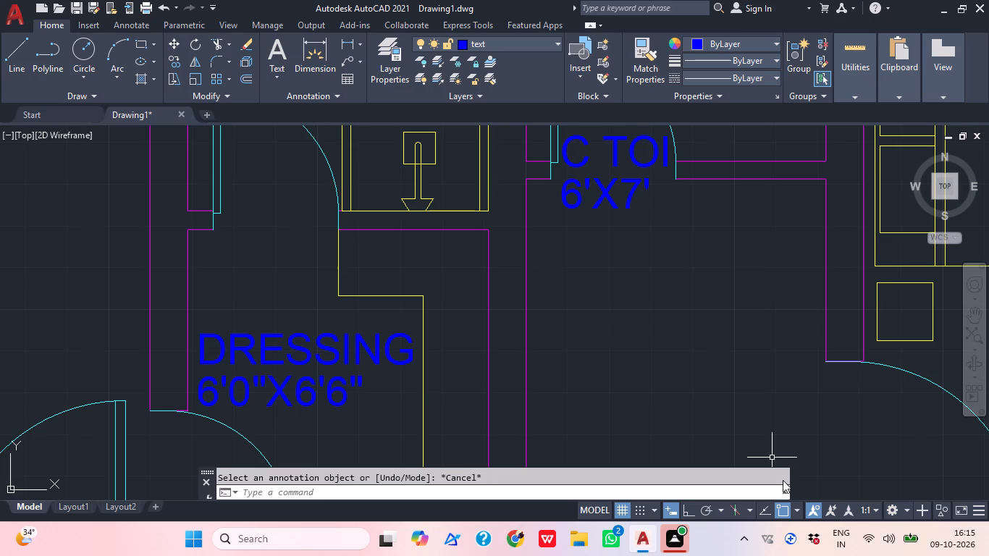
{"action": "key", "text": "Escape"}
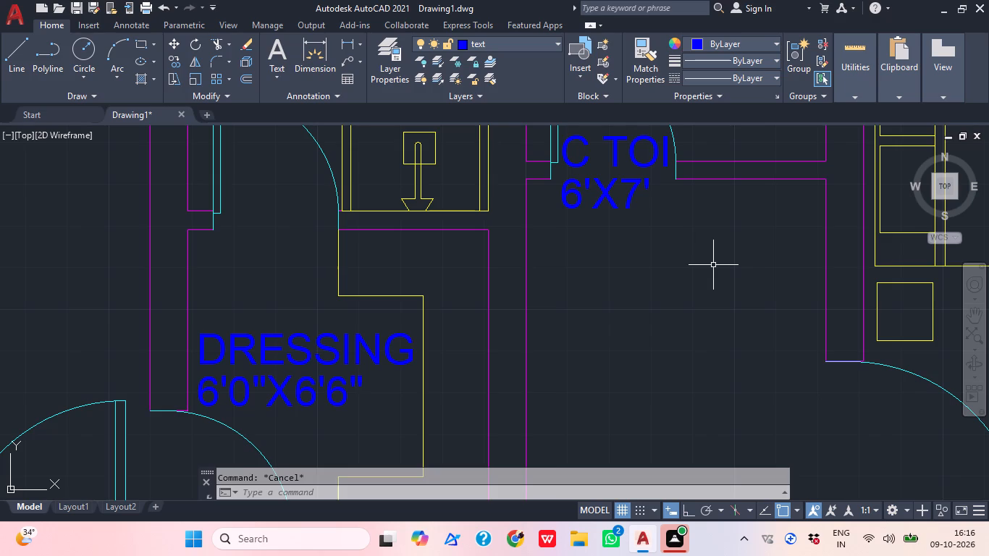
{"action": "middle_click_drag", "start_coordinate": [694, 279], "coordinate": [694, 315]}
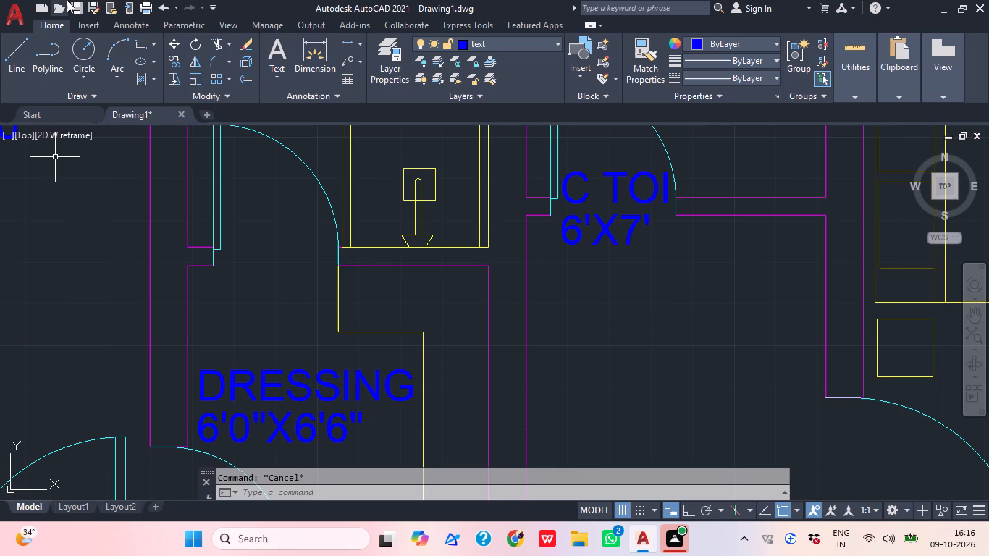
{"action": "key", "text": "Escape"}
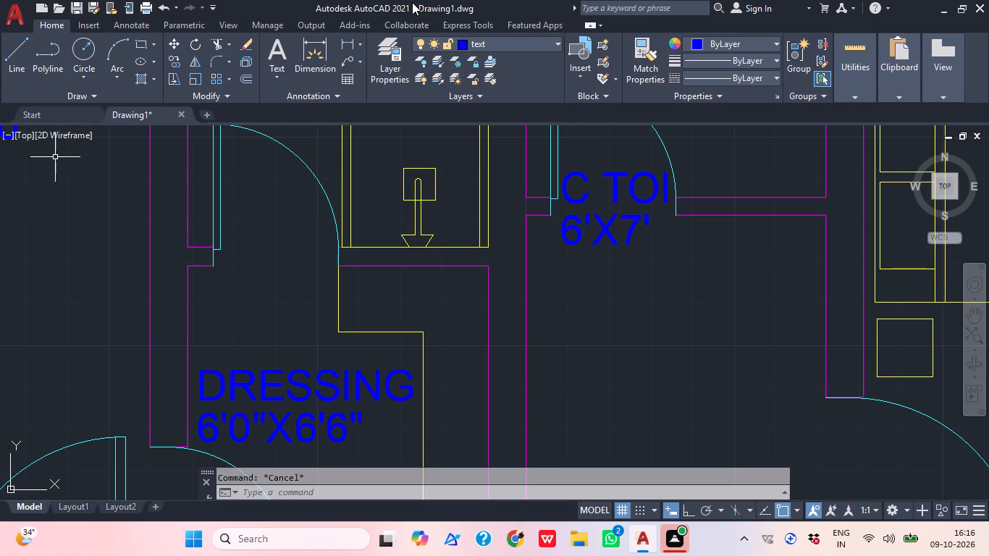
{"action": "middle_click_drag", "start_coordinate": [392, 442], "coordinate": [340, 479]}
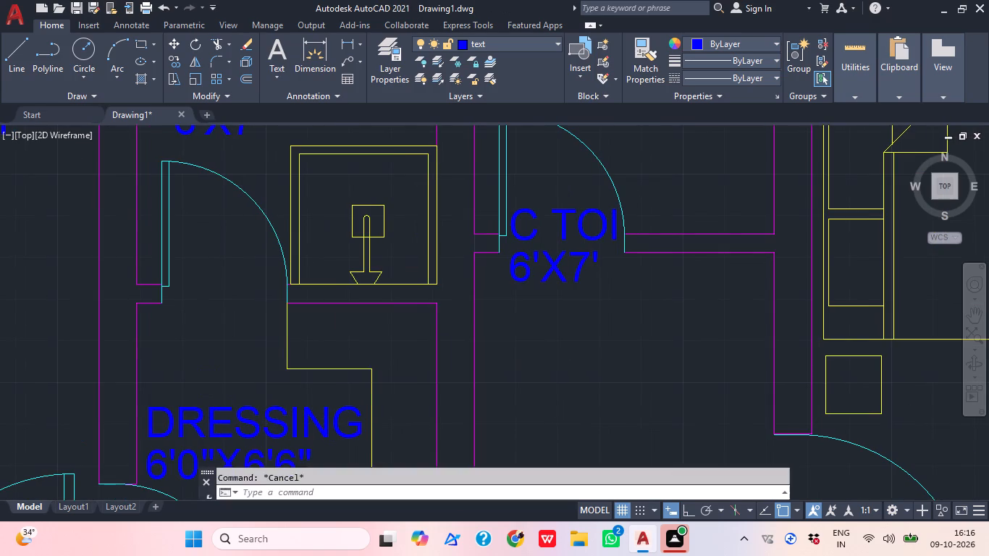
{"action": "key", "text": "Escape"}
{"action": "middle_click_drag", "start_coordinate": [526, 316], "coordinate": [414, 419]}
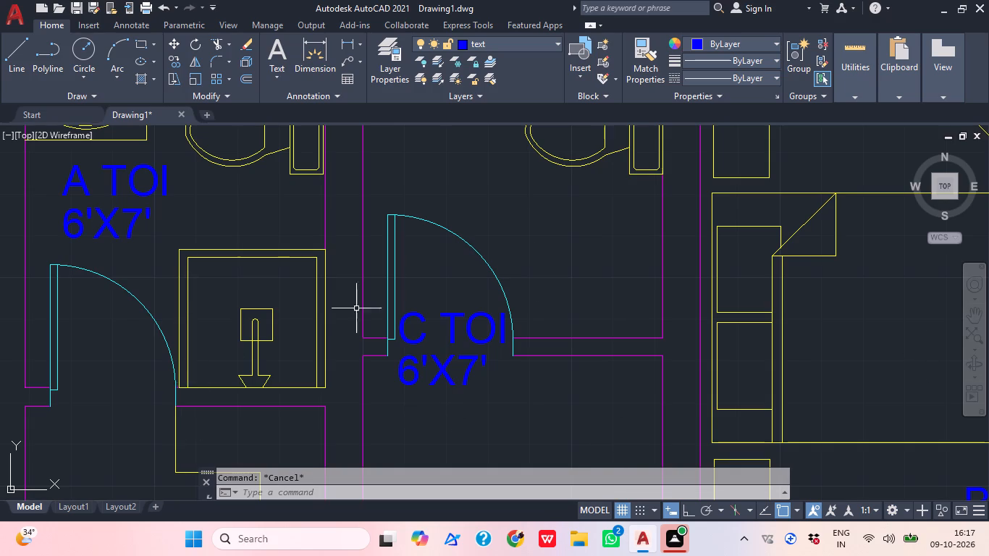
Copy the WR WARDROBE label from the BEDROOM wardrobe into the empty wardrobe directly below it, across the wall.
{"action": "scroll", "coordinate": [399, 308], "scroll_direction": "down", "scroll_amount": 3}
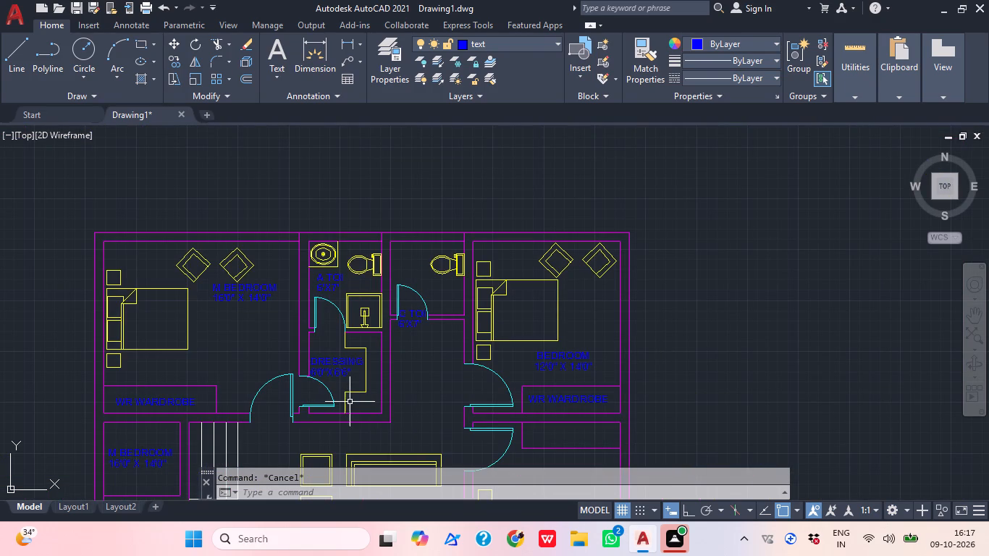
{"action": "scroll", "coordinate": [315, 395], "scroll_direction": "up", "scroll_amount": 3}
{"action": "scroll", "coordinate": [402, 368], "scroll_direction": "down", "scroll_amount": 2}
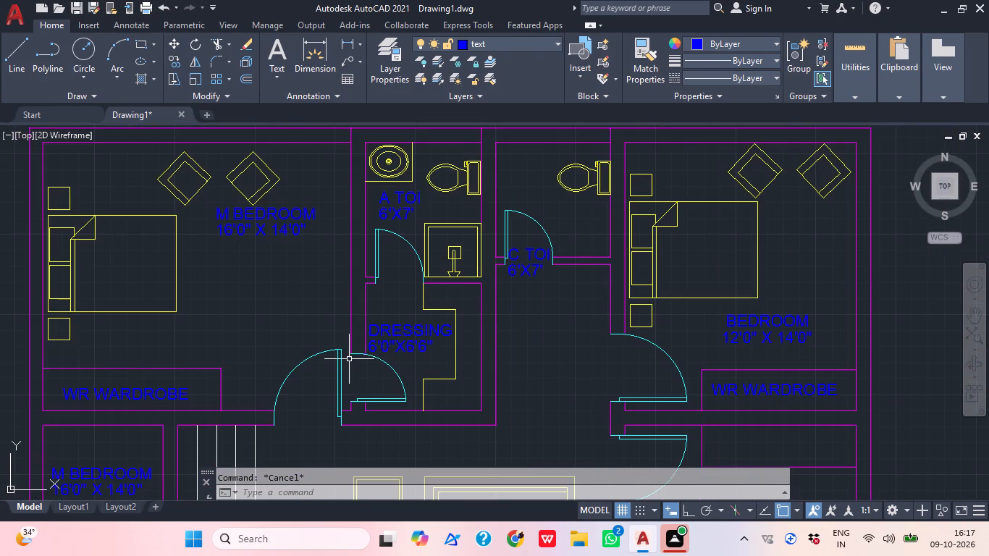
{"action": "middle_click_drag", "start_coordinate": [438, 357], "coordinate": [416, 290]}
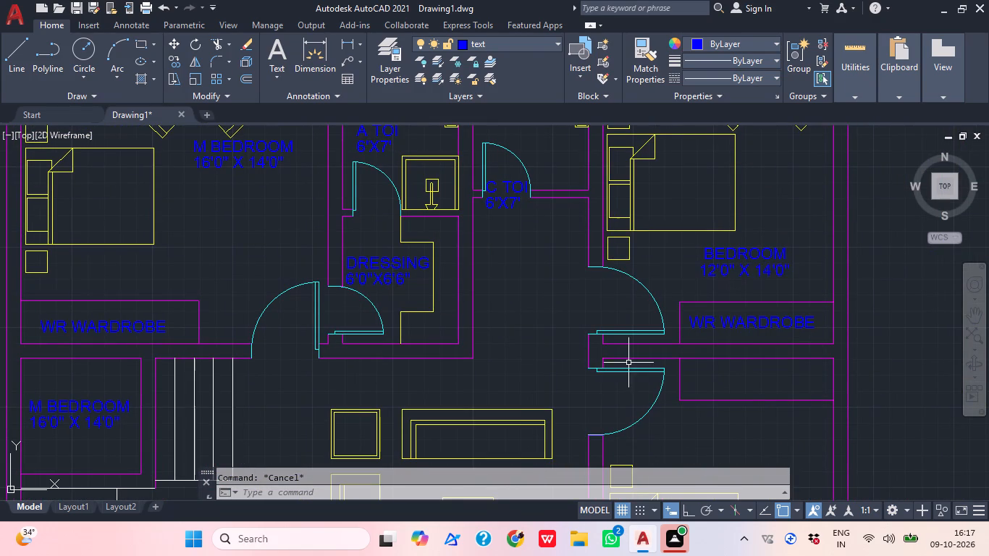
{"action": "middle_click_drag", "start_coordinate": [489, 383], "coordinate": [430, 378]}
{"action": "key", "text": "Escape"}
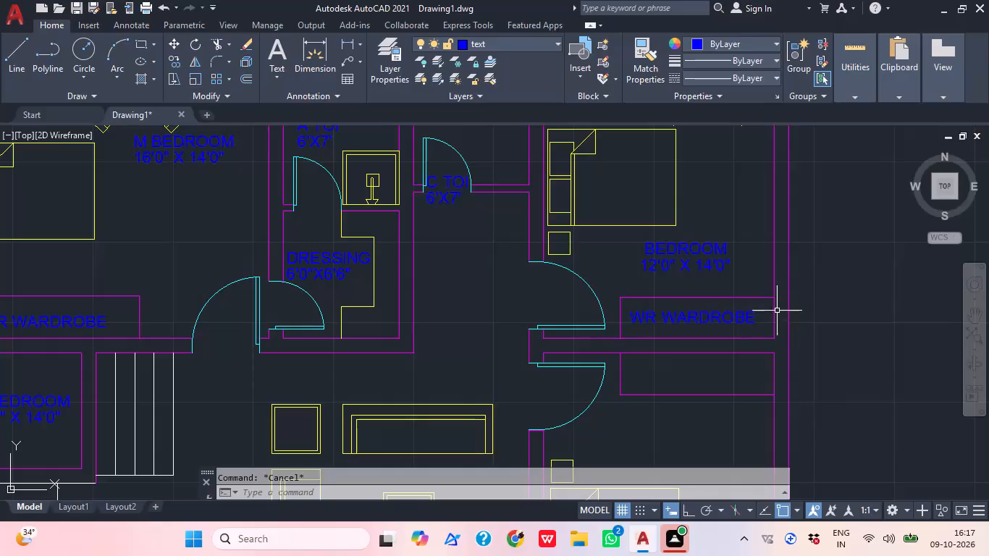
{"action": "left_click", "coordinate": [734, 324]}
{"action": "key", "text": "c"}
{"action": "key", "text": "o"}
{"action": "key", "text": "space"}
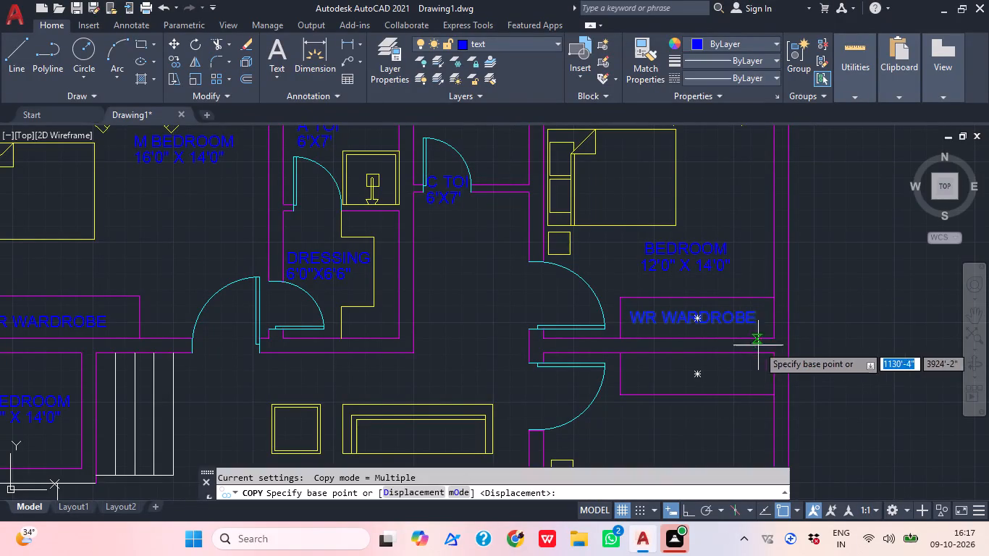
{"action": "left_click", "coordinate": [778, 303]}
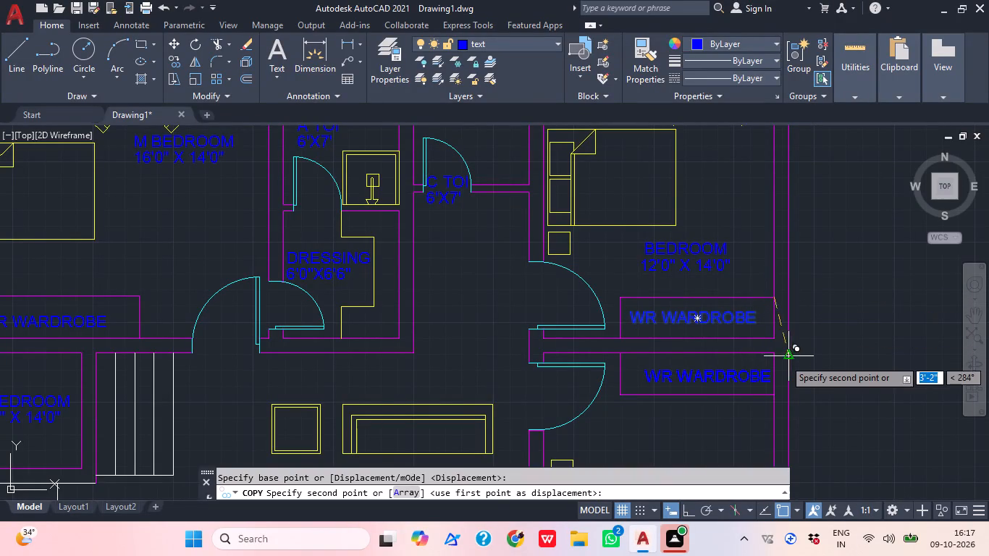
{"action": "left_click", "coordinate": [767, 355]}
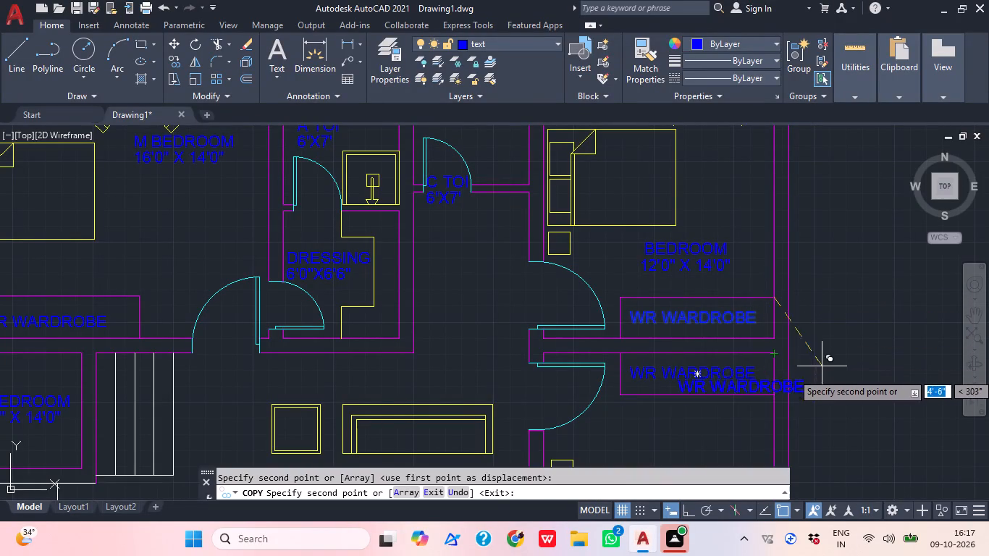
{"action": "key", "text": "Escape"}
Change the name line of the M BEDROOM label beside the centre table in the sofa area to LIVING.
{"action": "scroll", "coordinate": [636, 424], "scroll_direction": "down", "scroll_amount": 1}
{"action": "middle_click_drag", "start_coordinate": [652, 451], "coordinate": [646, 369]}
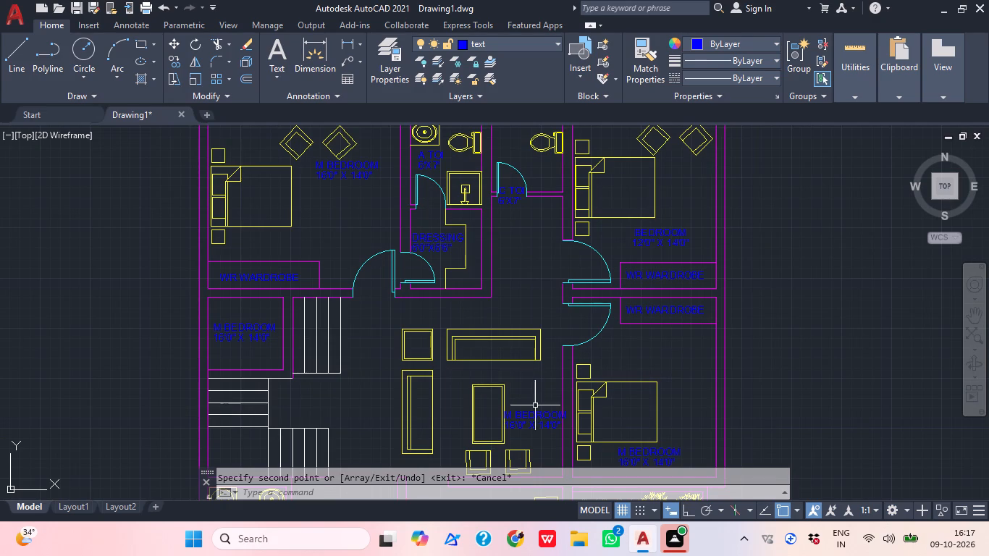
{"action": "scroll", "coordinate": [535, 407], "scroll_direction": "up", "scroll_amount": 3}
{"action": "double_click", "coordinate": [510, 445]}
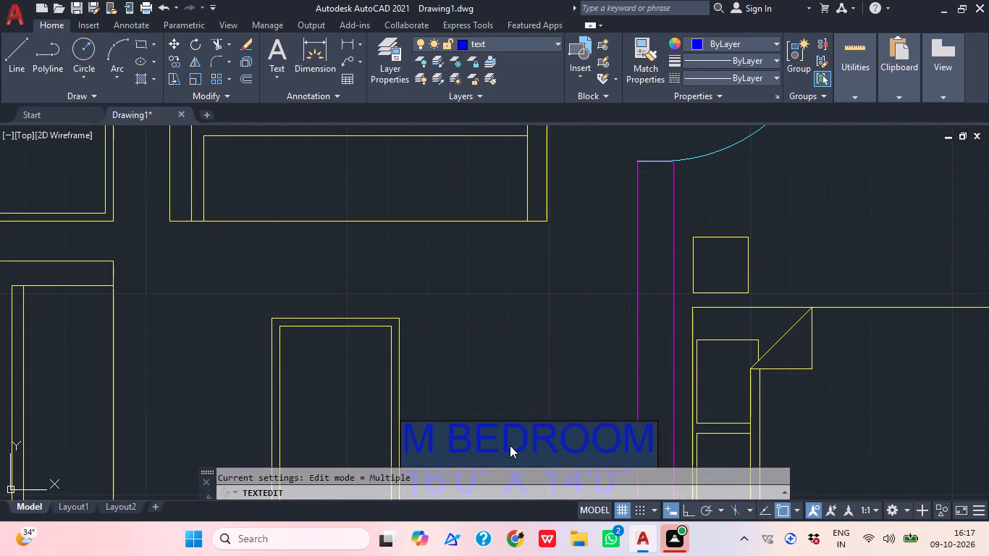
{"action": "type", "text": "LIVI"}
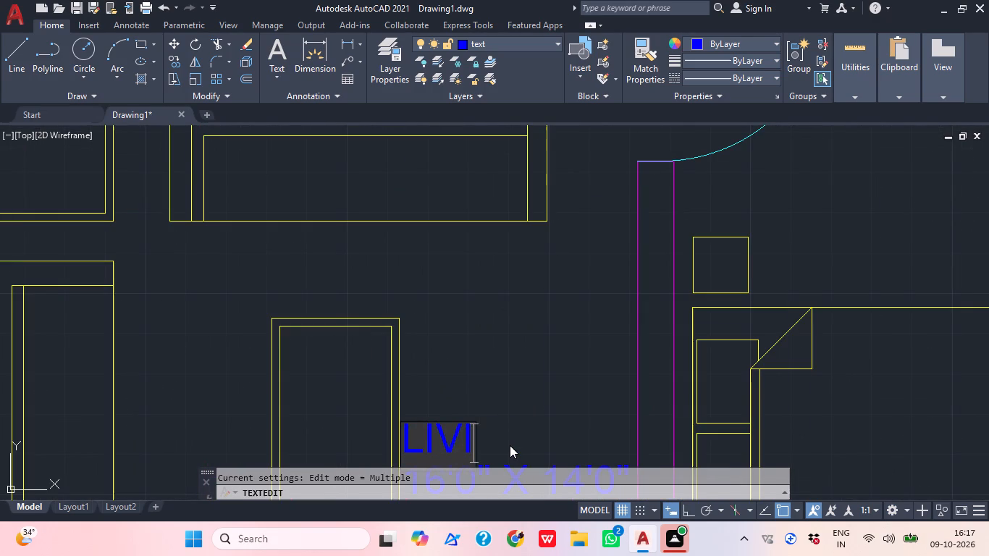
{"action": "type", "text": "NG"}
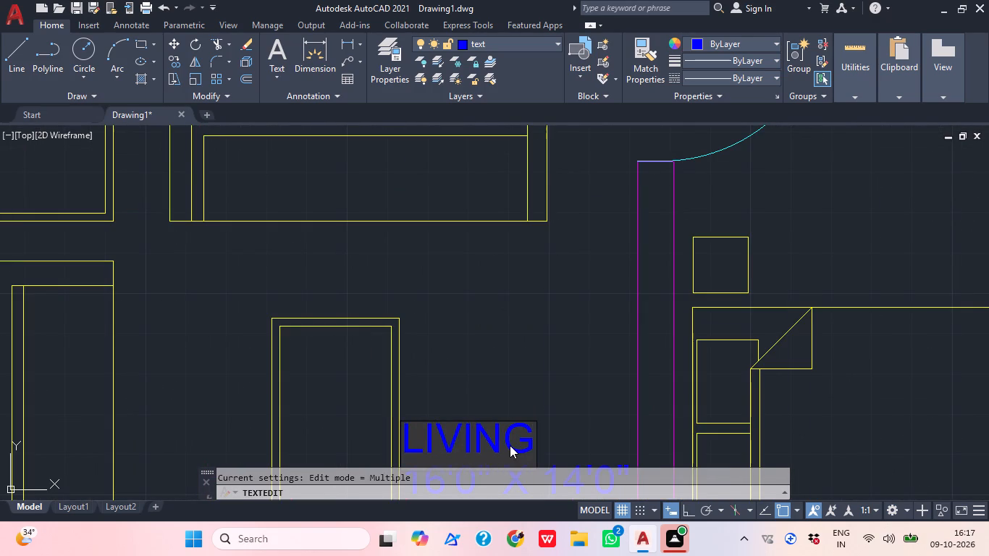
{"action": "left_click", "coordinate": [508, 442]}
{"action": "left_click", "coordinate": [495, 404]}
Set the size line of the LIVING label to 18'X15'.
{"action": "middle_click_drag", "start_coordinate": [508, 392], "coordinate": [508, 194]}
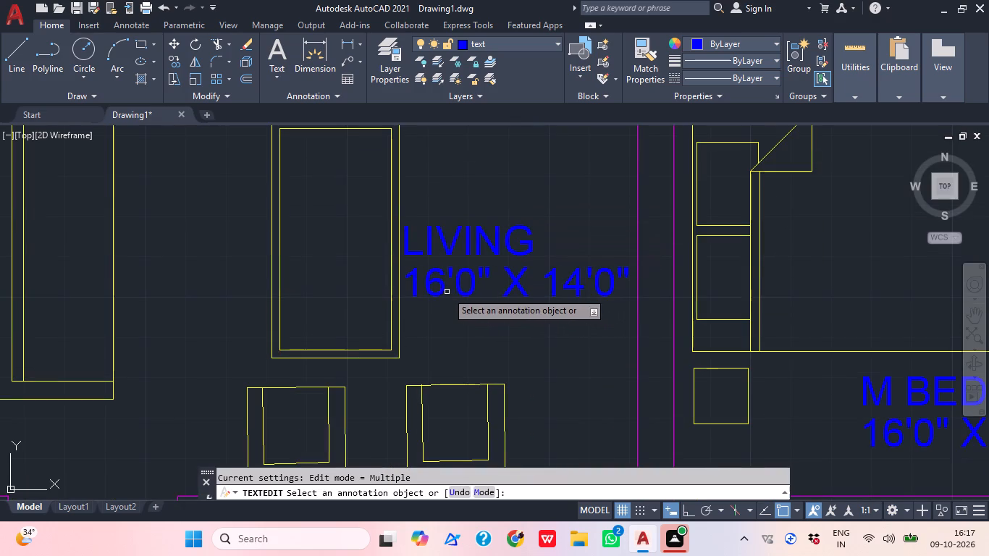
{"action": "left_click", "coordinate": [437, 290]}
{"action": "left_click", "coordinate": [415, 271]}
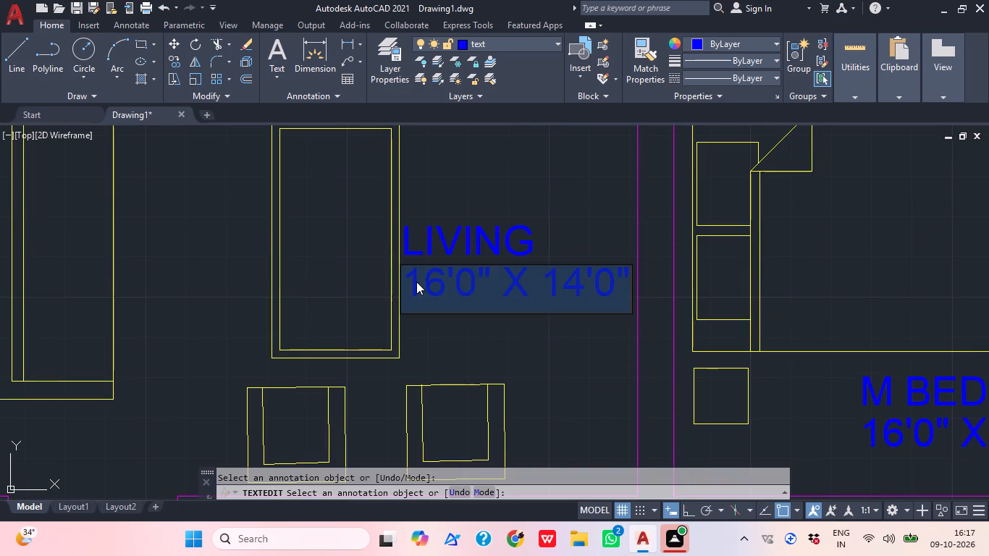
{"action": "key", "text": "1"}
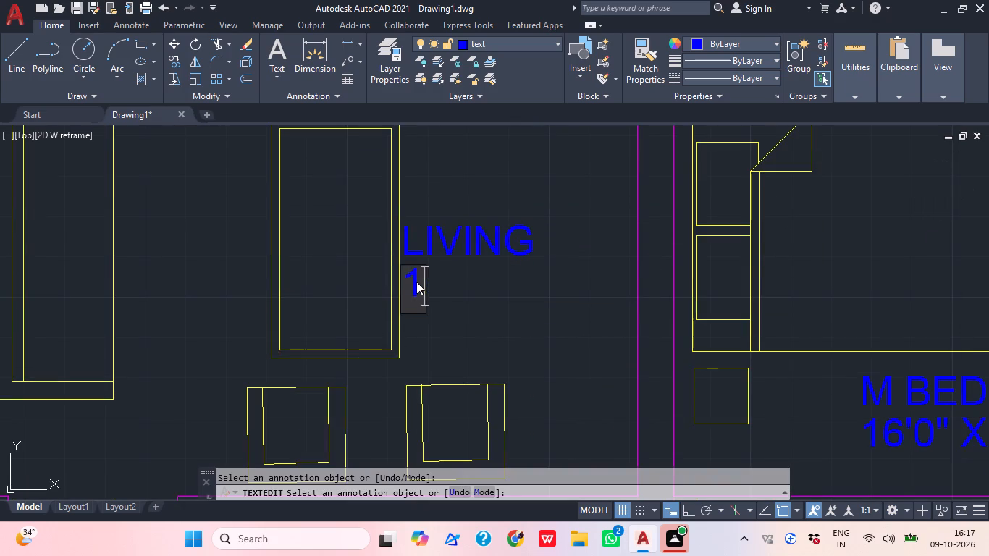
{"action": "type", "text": "8'X"}
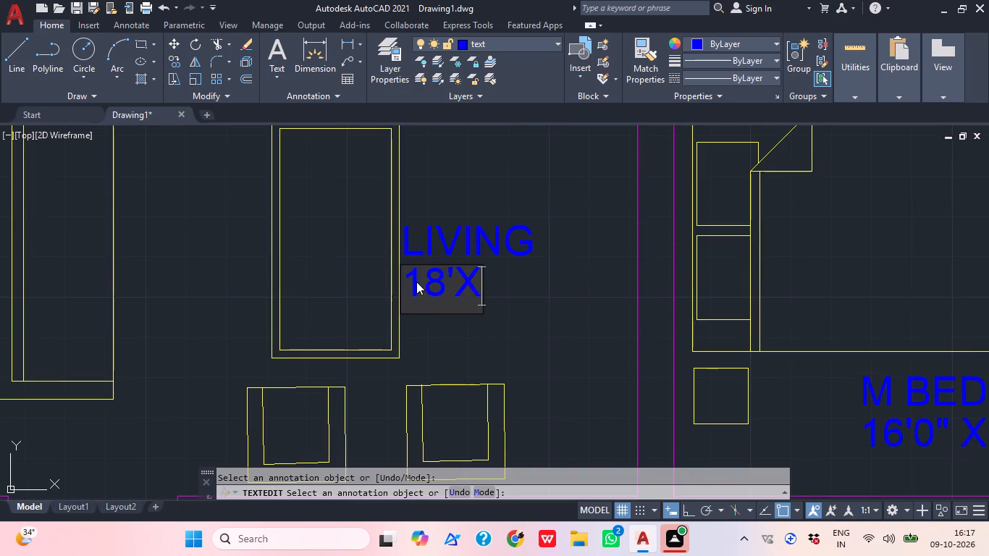
{"action": "type", "text": "15'"}
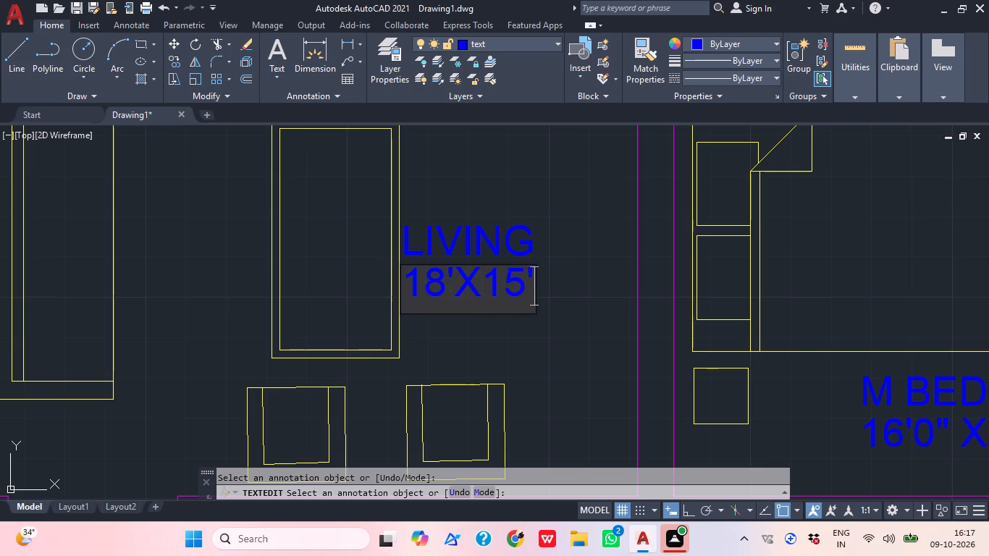
{"action": "left_click", "coordinate": [556, 302]}
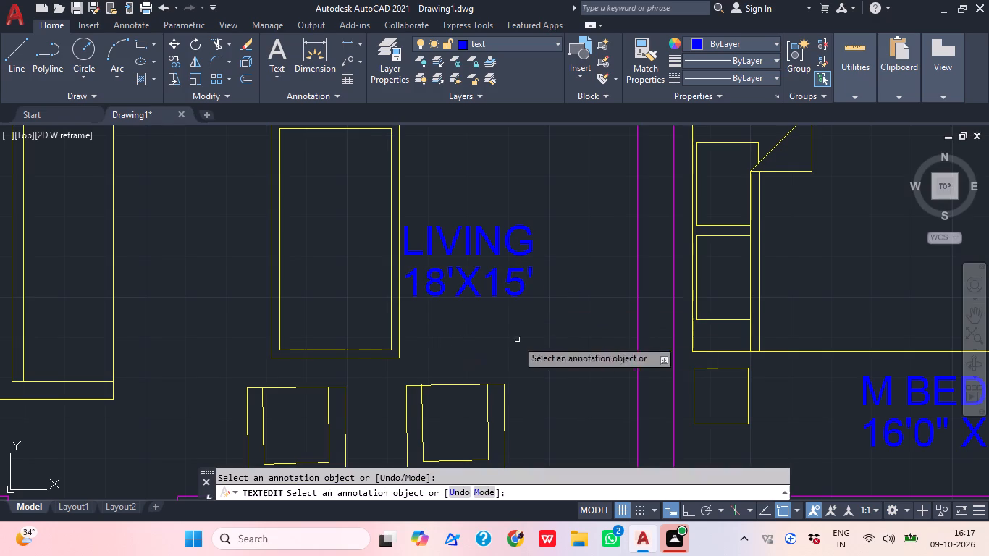
Change the name line of the M BEDROOM label below the bed in the bedroom beside the living room to BEDROOM 2.
{"action": "middle_click", "coordinate": [563, 340]}
{"action": "scroll", "coordinate": [555, 303], "scroll_direction": "down", "scroll_amount": 2}
{"action": "middle_click_drag", "start_coordinate": [491, 345], "coordinate": [582, 316]}
{"action": "middle_click_drag", "start_coordinate": [683, 306], "coordinate": [529, 280]}
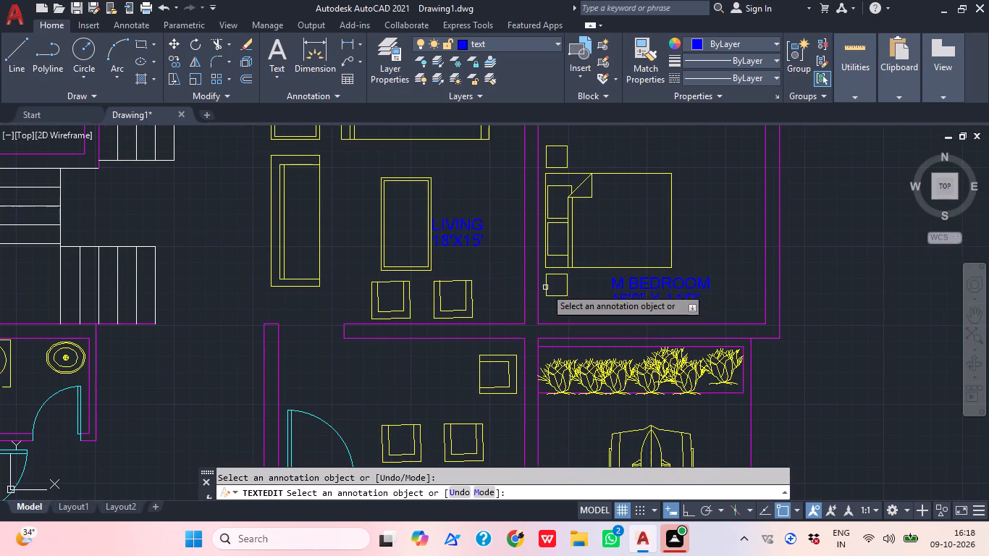
{"action": "scroll", "coordinate": [608, 293], "scroll_direction": "up", "scroll_amount": 1}
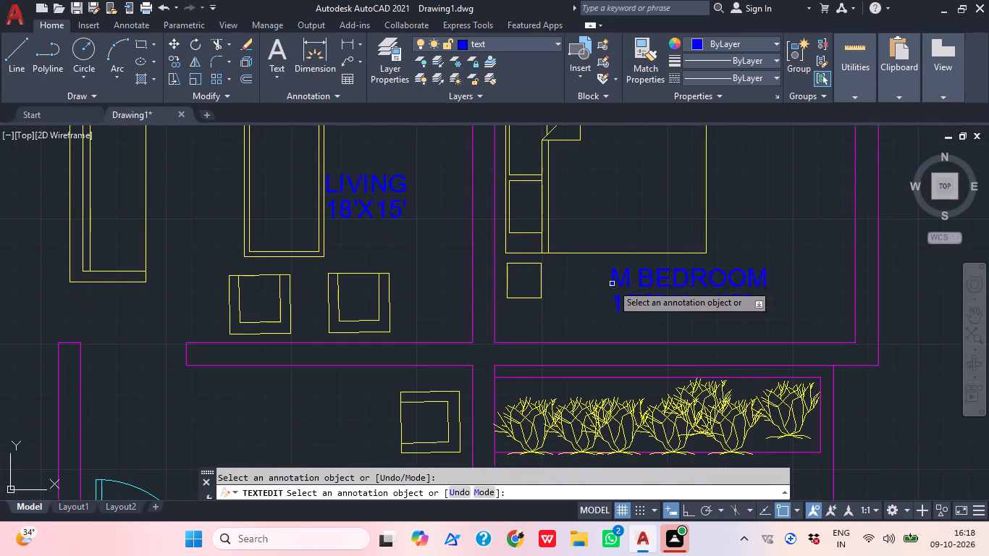
{"action": "left_click", "coordinate": [644, 277]}
{"action": "left_click", "coordinate": [640, 277]}
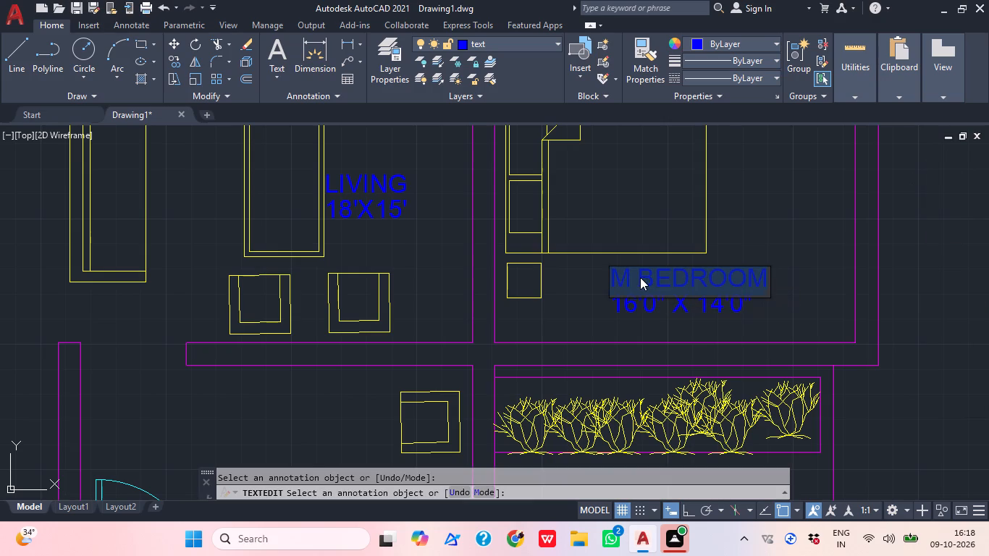
{"action": "key", "text": "BackSpace"}
{"action": "key", "text": "BackSpace"}
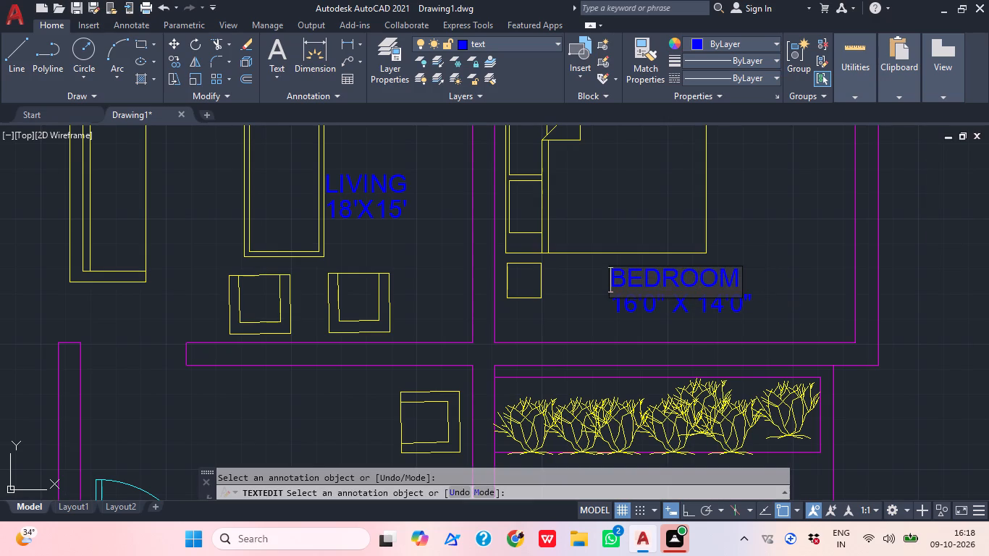
{"action": "left_click", "coordinate": [740, 278]}
{"action": "key", "text": "space"}
{"action": "key", "text": "2"}
{"action": "left_click", "coordinate": [775, 256]}
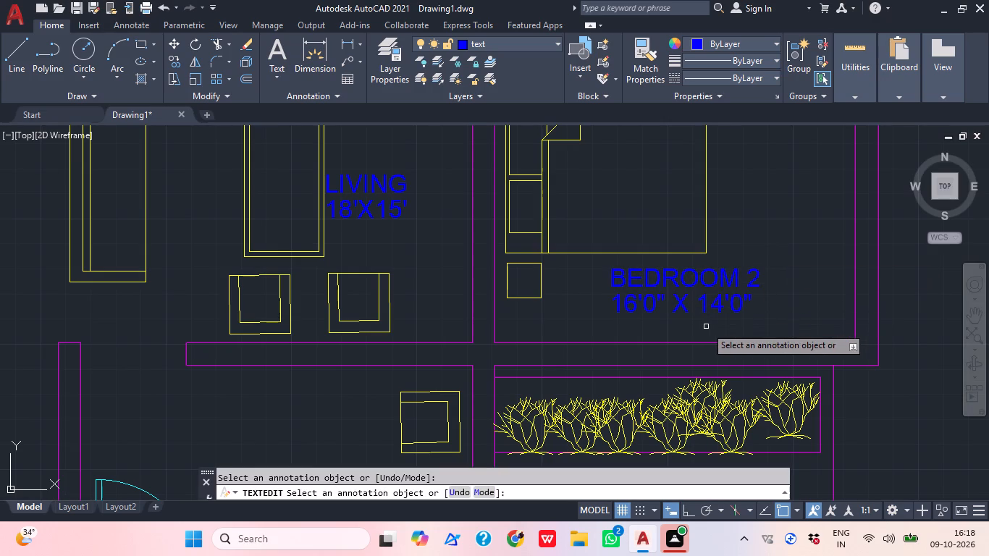
Set the size line of the BEDROOM 2 label to 12'0"X15'0".
{"action": "left_click", "coordinate": [623, 308]}
{"action": "type", "text": "12"}
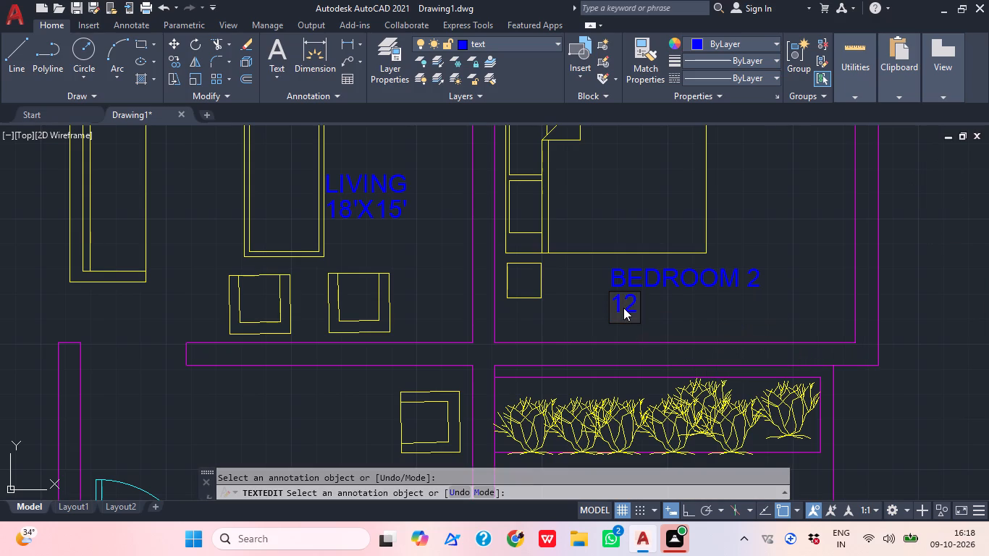
{"action": "key", "text": "apostrophe"}
{"action": "type", "text": "0\""}
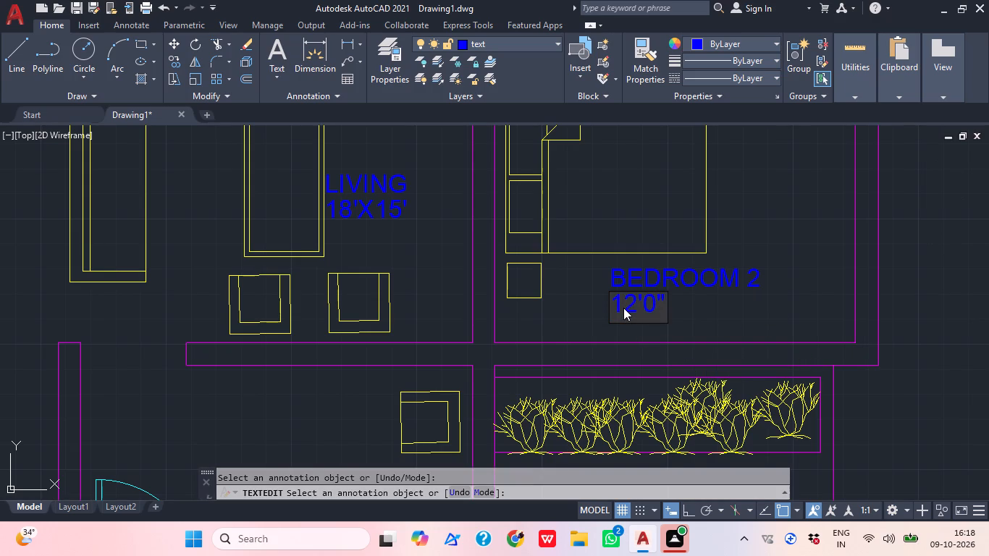
{"action": "key", "text": "x"}
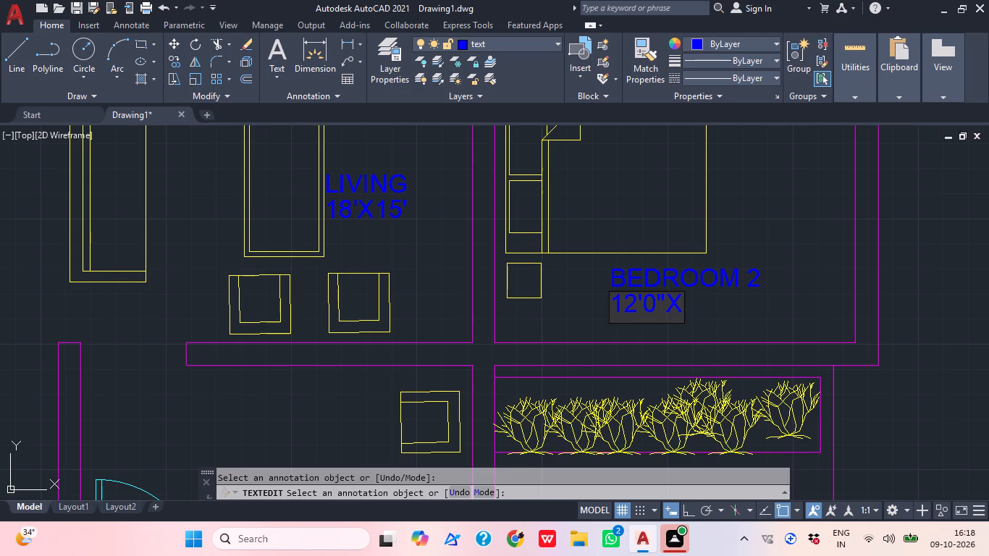
{"action": "type", "text": "15'"}
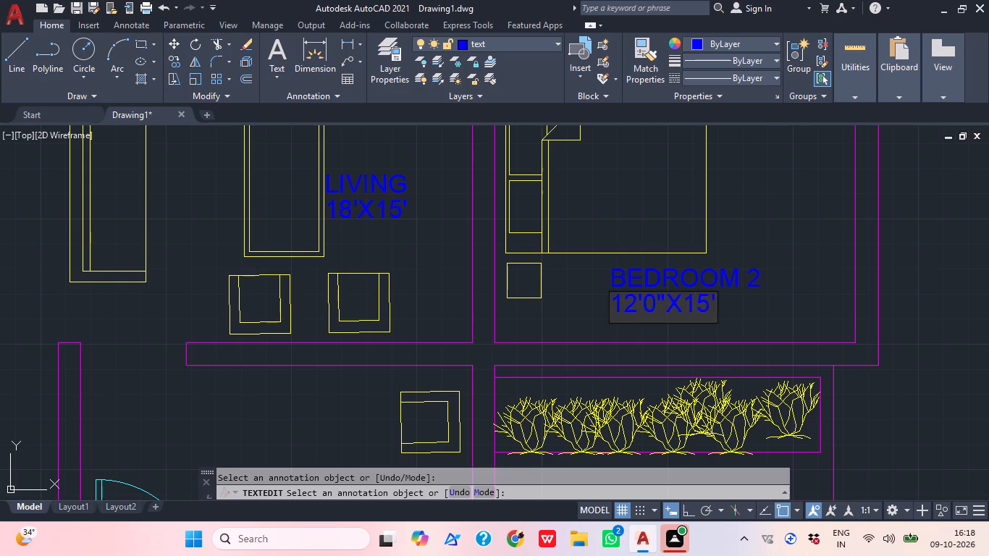
{"action": "type", "text": "0\""}
{"action": "left_click", "coordinate": [751, 291]}
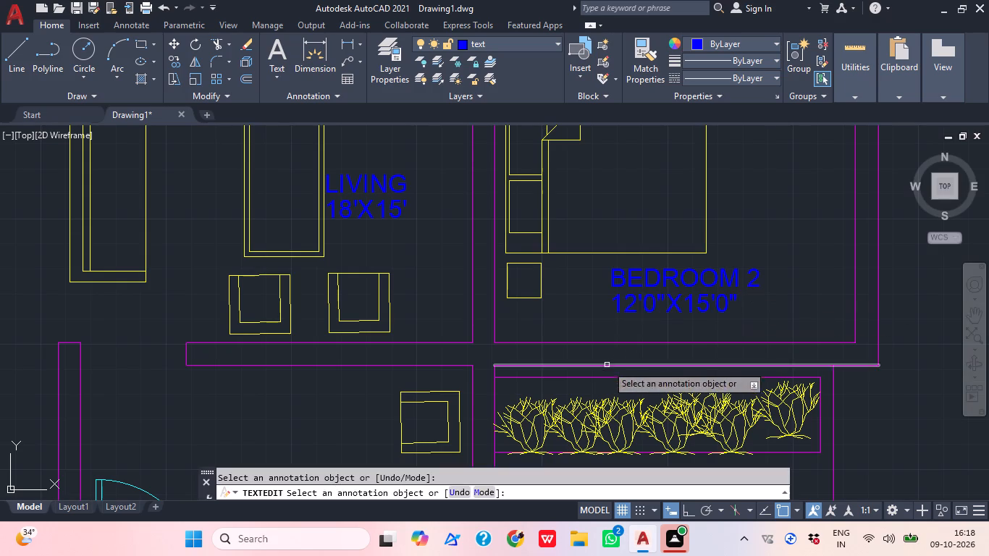
{"action": "key", "text": "Escape"}
Copy the two-line LIVING label into the three-chair room directly below the living room, above its two lower chairs.
{"action": "middle_click_drag", "start_coordinate": [742, 253], "coordinate": [725, 284]}
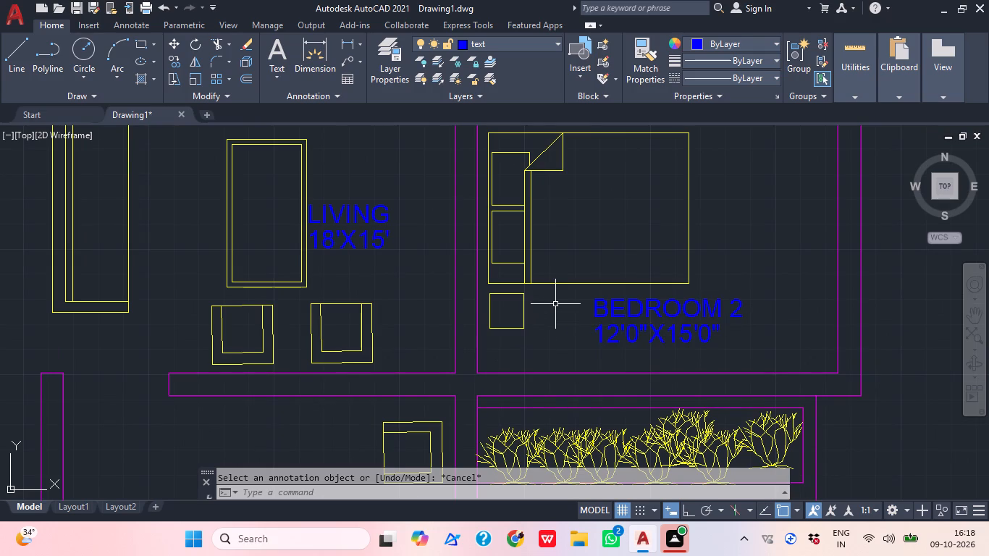
{"action": "middle_click_drag", "start_coordinate": [539, 292], "coordinate": [650, 260]}
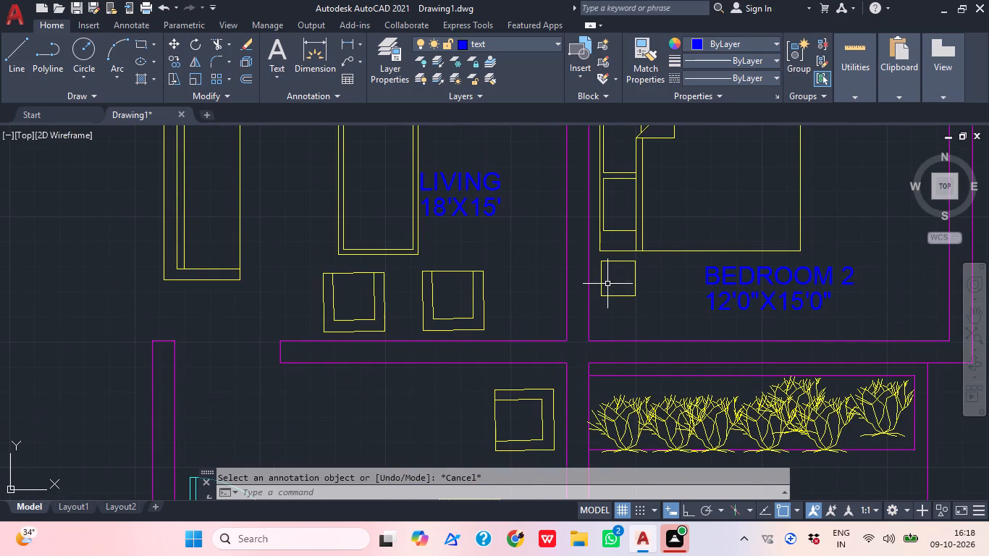
{"action": "middle_click_drag", "start_coordinate": [568, 313], "coordinate": [554, 264]}
{"action": "scroll", "coordinate": [471, 255], "scroll_direction": "down", "scroll_amount": 2}
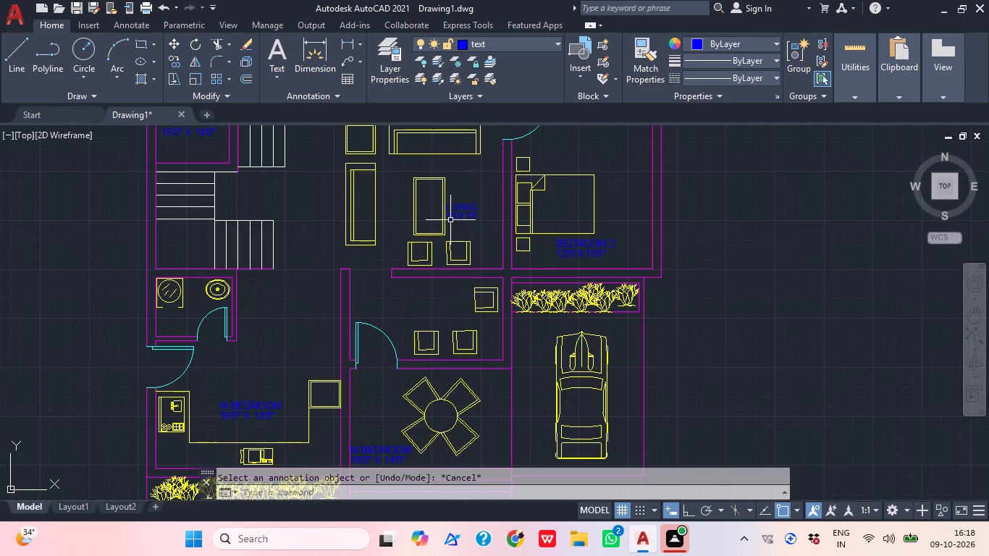
{"action": "scroll", "coordinate": [458, 219], "scroll_direction": "up", "scroll_amount": 2}
{"action": "left_click", "coordinate": [458, 219]}
{"action": "left_click", "coordinate": [460, 192]}
{"action": "key", "text": "c"}
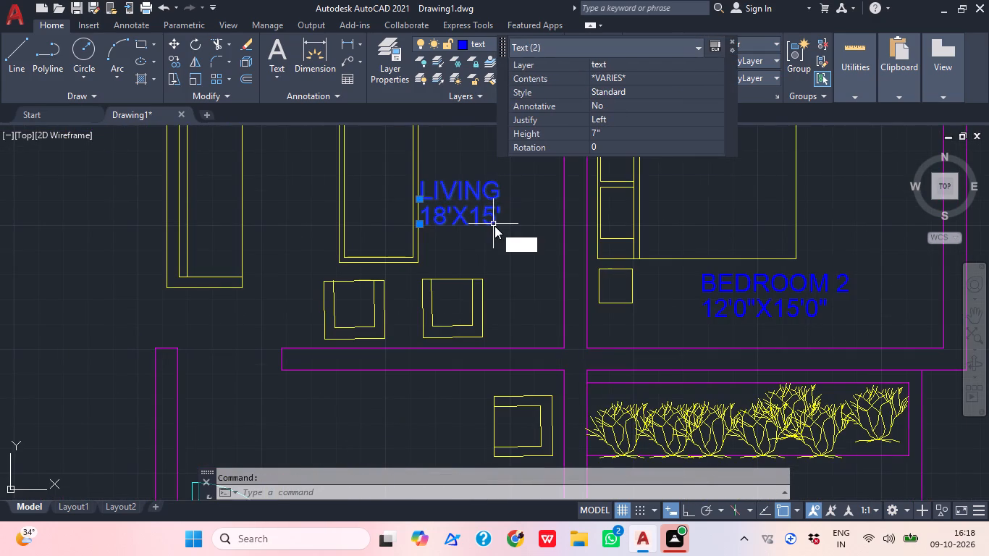
{"action": "type", "text": "O"}
{"action": "key", "text": "space"}
{"action": "left_click", "coordinate": [489, 226]}
{"action": "middle_click_drag", "start_coordinate": [447, 334], "coordinate": [471, 174]}
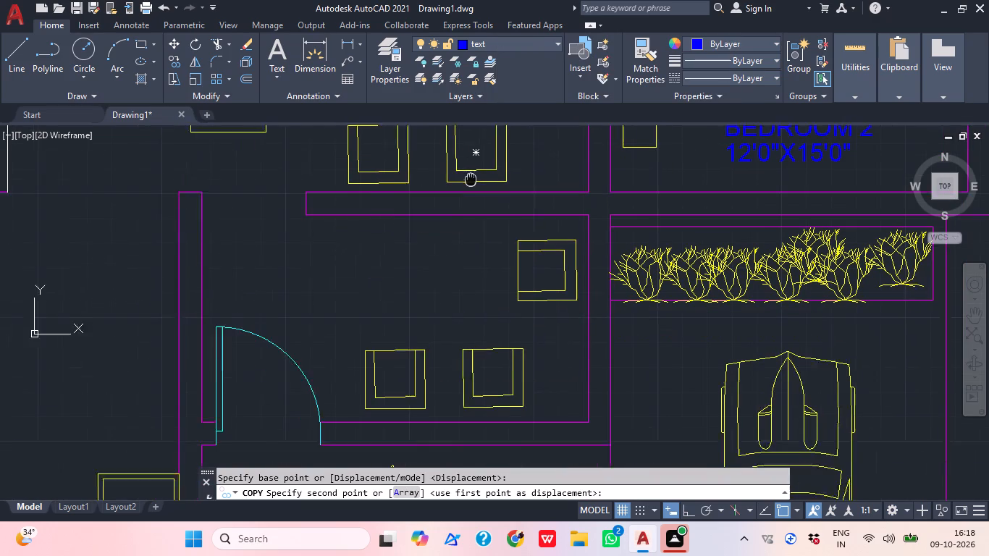
{"action": "middle_click_drag", "start_coordinate": [471, 174], "coordinate": [474, 166]}
{"action": "left_click", "coordinate": [359, 299]}
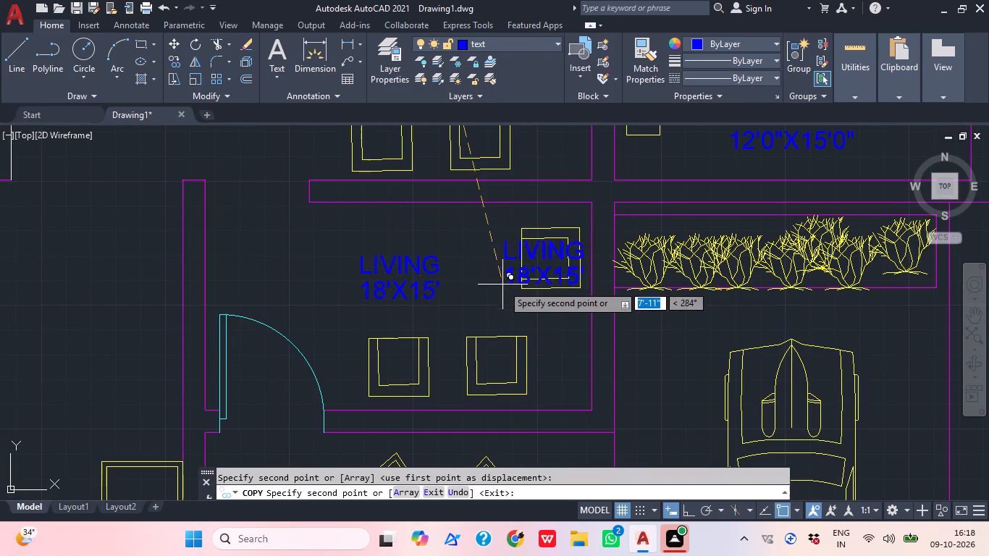
{"action": "key", "text": "Escape"}
Change the name line of the copied label in the three-chair room to FOYER.
{"action": "double_click", "coordinate": [386, 271]}
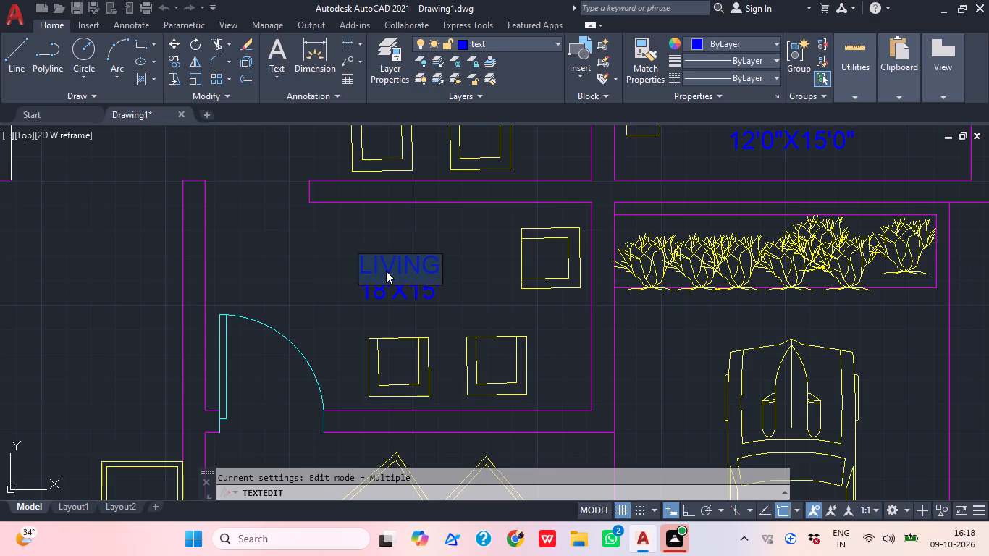
{"action": "type", "text": "FOYER"}
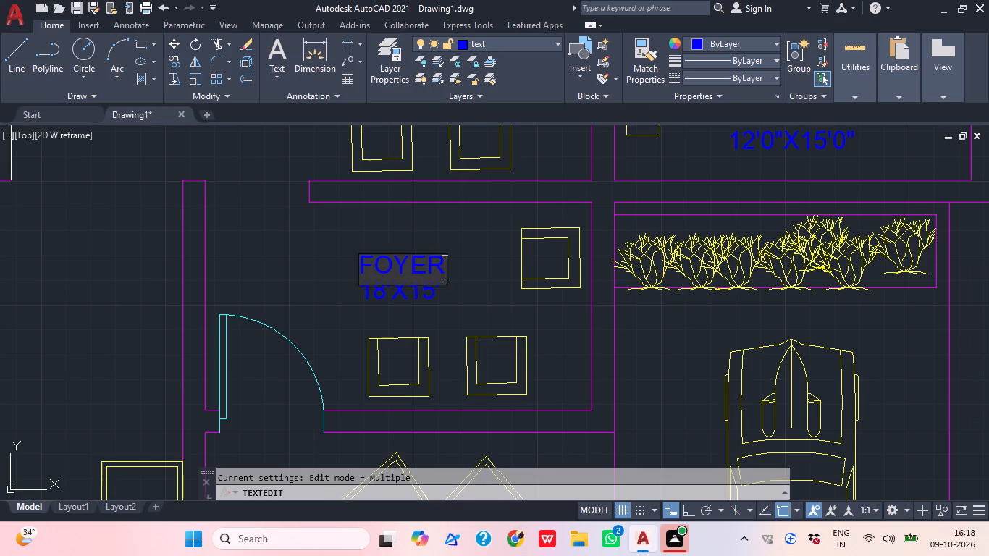
{"action": "left_click", "coordinate": [482, 306]}
Set the size line of the FOYER label to 13'0"X7'0".
{"action": "left_click", "coordinate": [416, 287]}
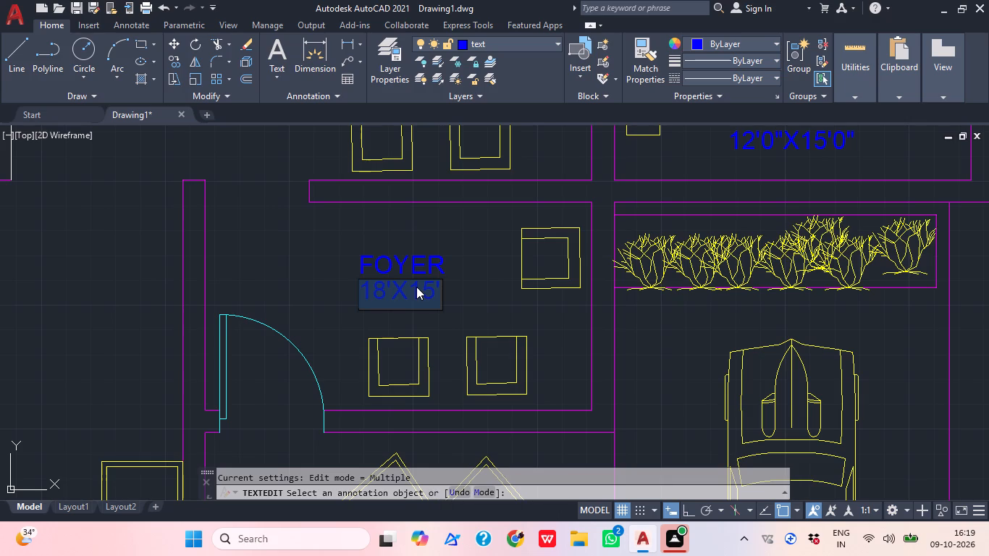
{"action": "type", "text": "13"}
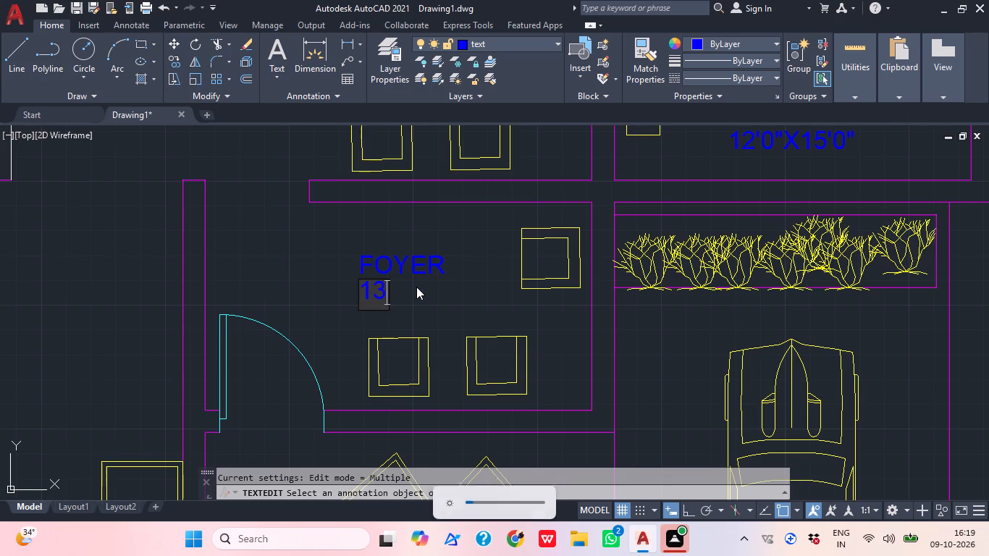
{"action": "type", "text": "'0"}
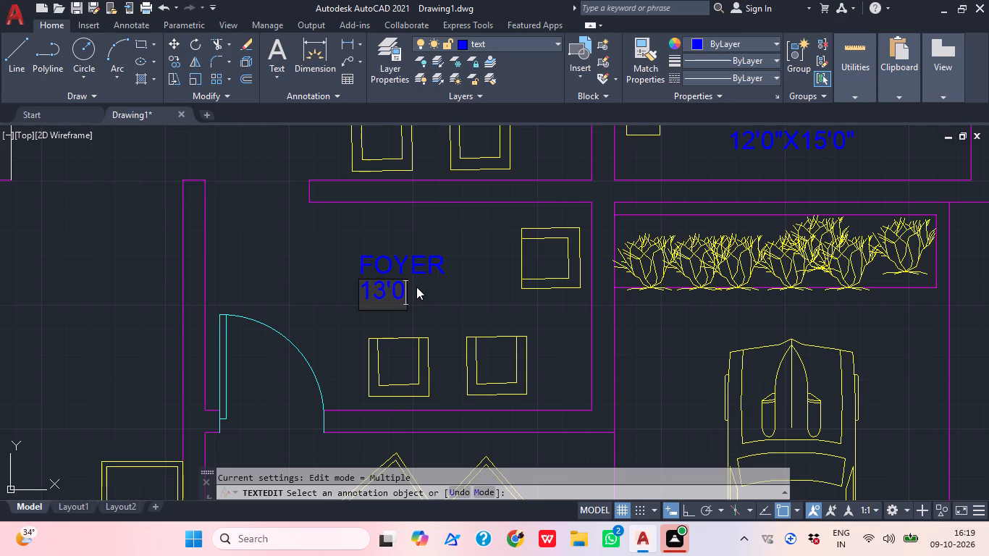
{"action": "key", "text": "shift+quotedbl"}
{"action": "key", "text": "x"}
{"action": "type", "text": "7'"}
{"action": "type", "text": "0\""}
{"action": "left_click", "coordinate": [509, 288]}
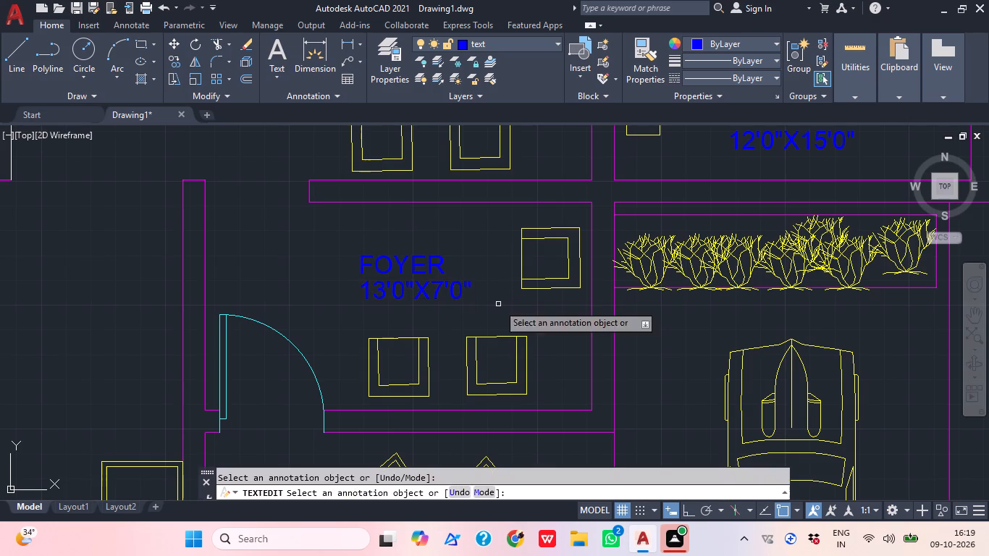
{"action": "key", "text": "Escape"}
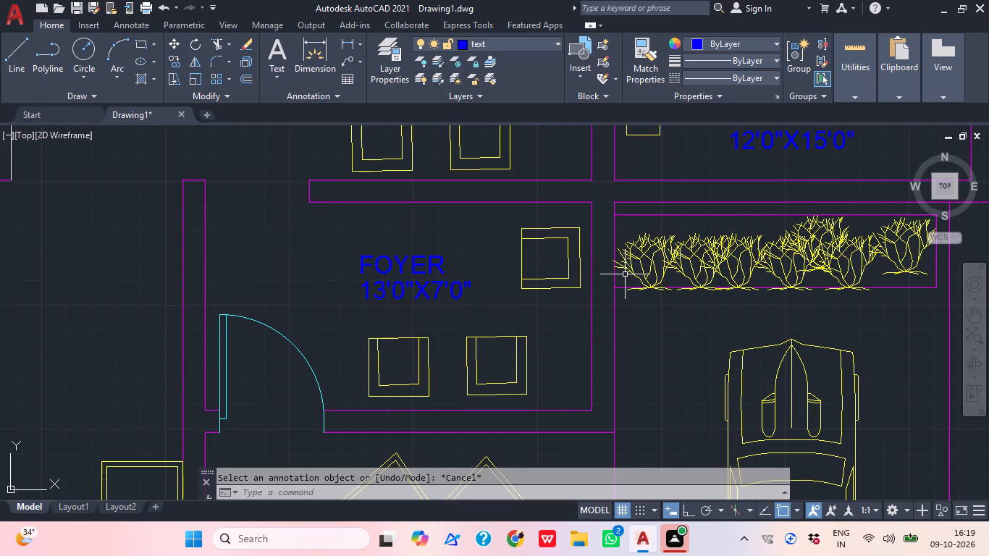
Change the name line of the M BEDROOM label inside the U-shaped counter, beside the stove, to KITCHEN.
{"action": "middle_click_drag", "start_coordinate": [521, 306], "coordinate": [563, 328]}
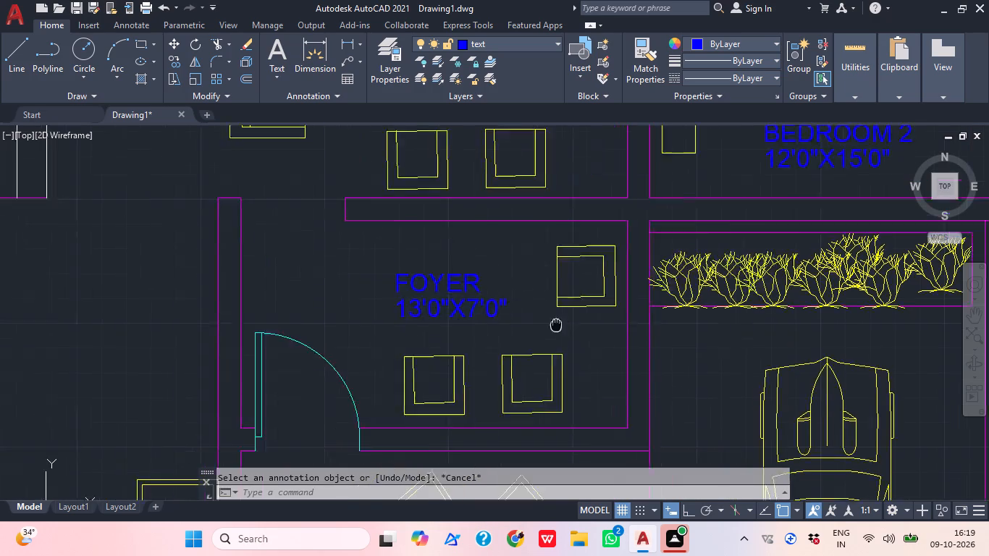
{"action": "middle_click_drag", "start_coordinate": [563, 328], "coordinate": [633, 366]}
{"action": "middle_click_drag", "start_coordinate": [544, 338], "coordinate": [623, 341]}
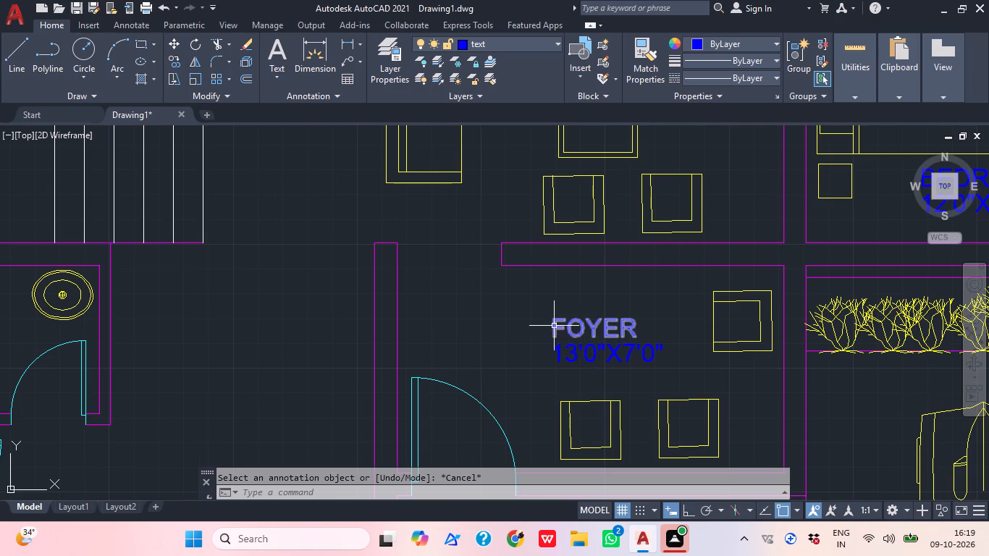
{"action": "middle_click_drag", "start_coordinate": [511, 399], "coordinate": [499, 370]}
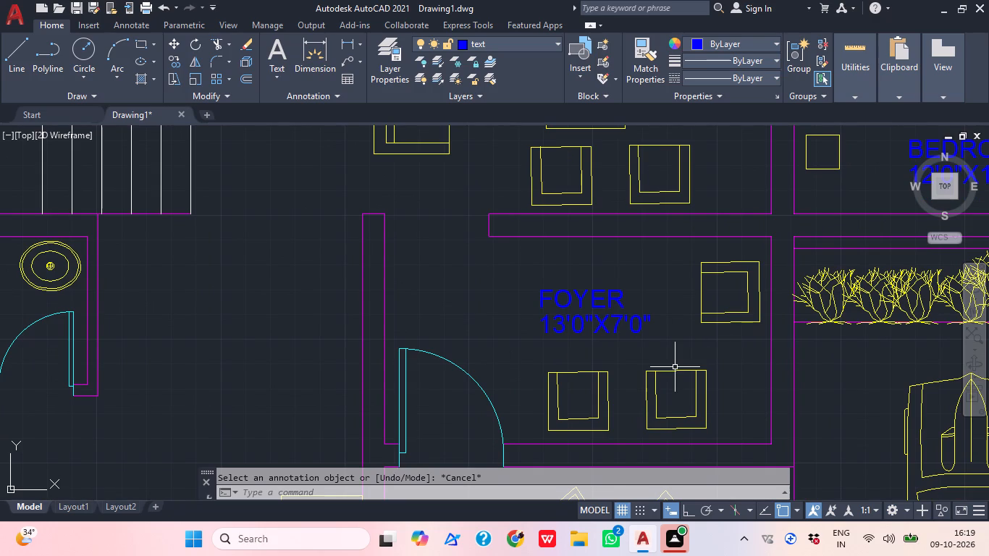
{"action": "middle_click", "coordinate": [659, 334]}
{"action": "scroll", "coordinate": [657, 332], "scroll_direction": "down", "scroll_amount": 2}
{"action": "middle_click_drag", "start_coordinate": [657, 332], "coordinate": [657, 278]}
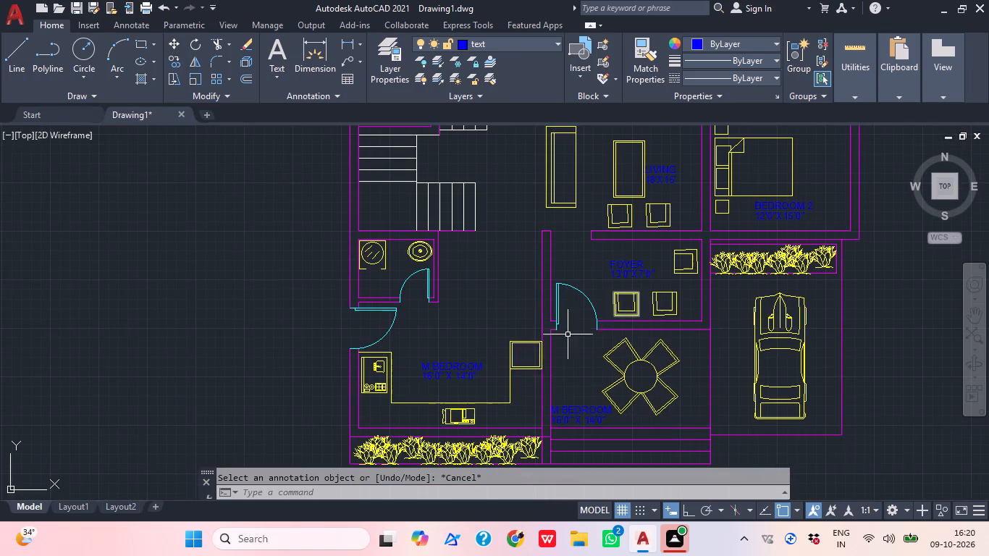
{"action": "middle_click_drag", "start_coordinate": [536, 351], "coordinate": [544, 329]}
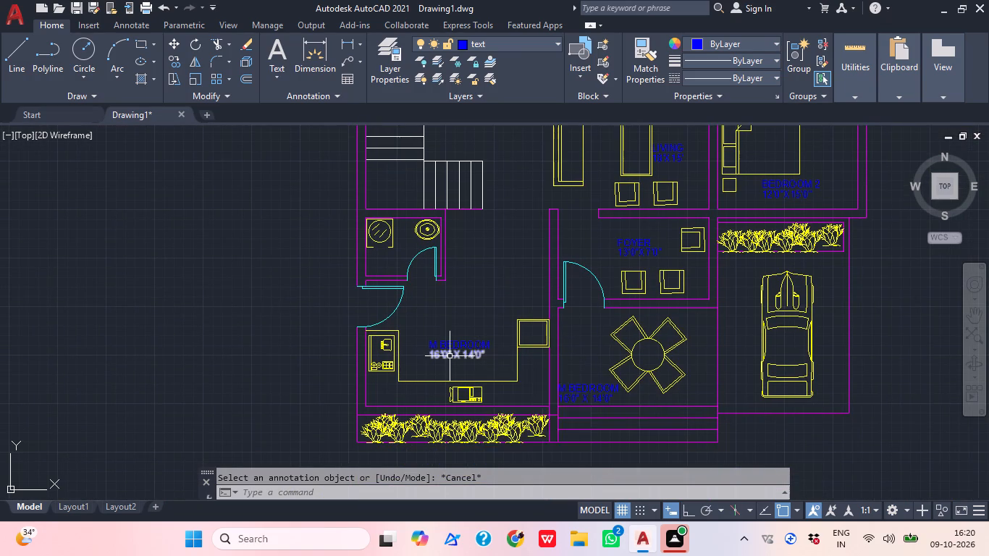
{"action": "scroll", "coordinate": [448, 356], "scroll_direction": "up", "scroll_amount": 1}
{"action": "double_click", "coordinate": [442, 332]}
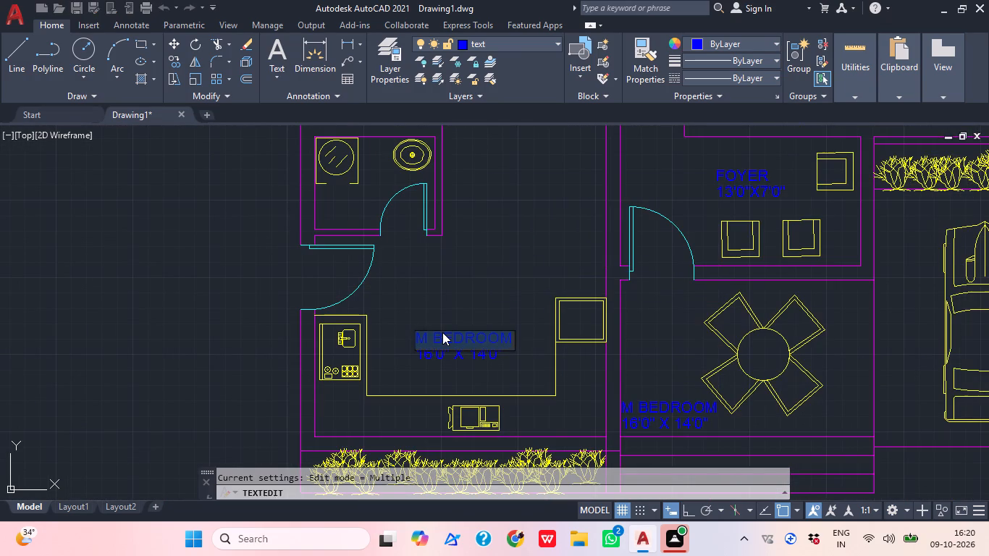
{"action": "type", "text": "KITCHEN"}
{"action": "left_click", "coordinate": [511, 321]}
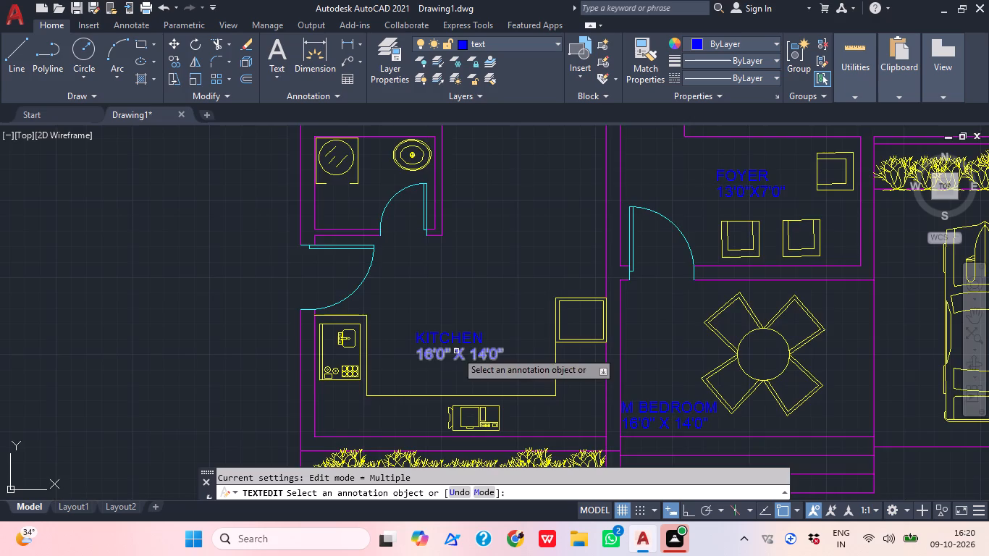
Set the size line of the KITCHEN label to 12'0"X11'0".
{"action": "middle_click_drag", "start_coordinate": [454, 351], "coordinate": [493, 324]}
{"action": "left_click", "coordinate": [459, 332]}
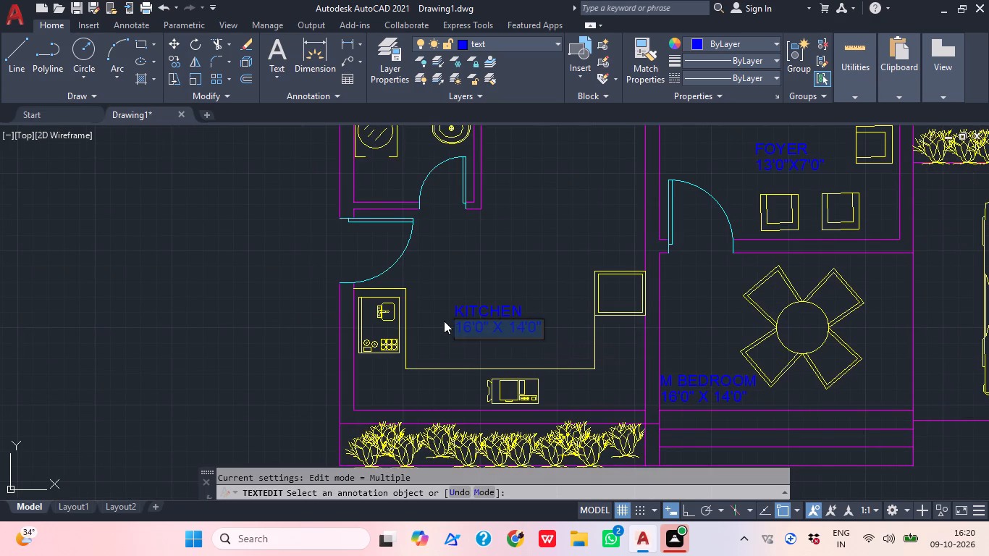
{"action": "type", "text": "12'"}
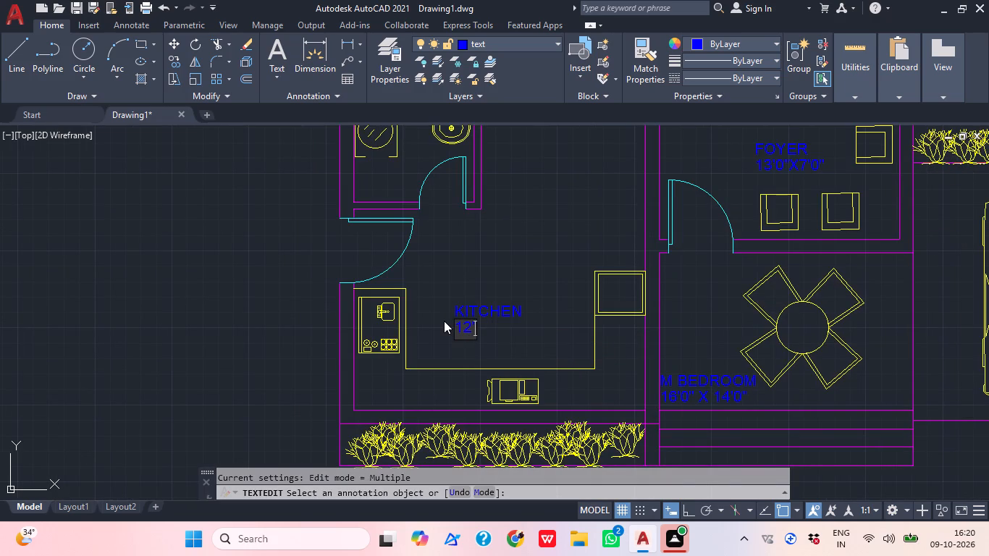
{"action": "type", "text": "0\""}
{"action": "key", "text": "x"}
{"action": "type", "text": "11;"}
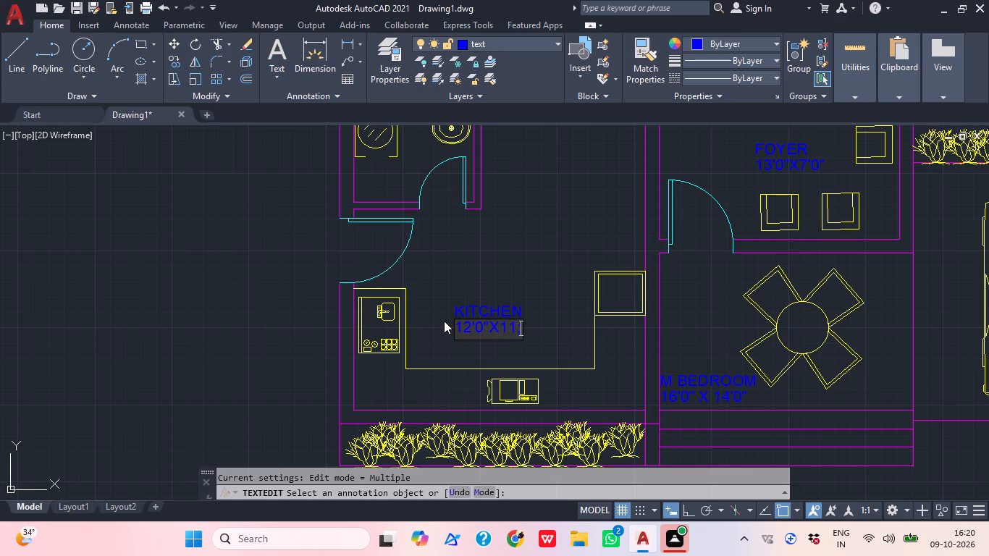
{"action": "key", "text": "BackSpace"}
{"action": "type", "text": "'0\""}
{"action": "key", "text": "Return"}
{"action": "key", "text": "Escape"}
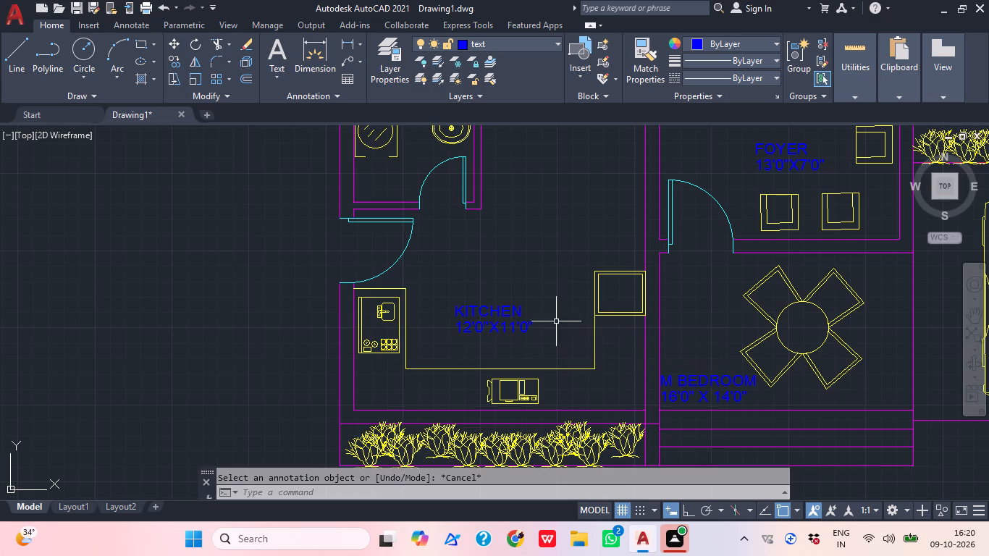
Change the name line of the M BEDROOM label beside the round table with four chairs to SITOUT.
{"action": "middle_click", "coordinate": [556, 323]}
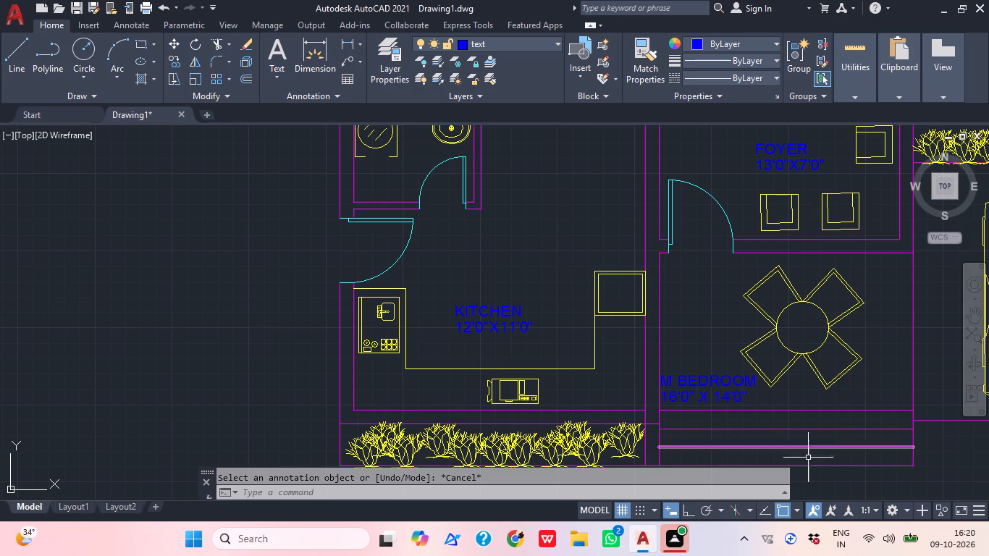
{"action": "scroll", "coordinate": [755, 447], "scroll_direction": "up", "scroll_amount": 1}
{"action": "double_click", "coordinate": [652, 343]}
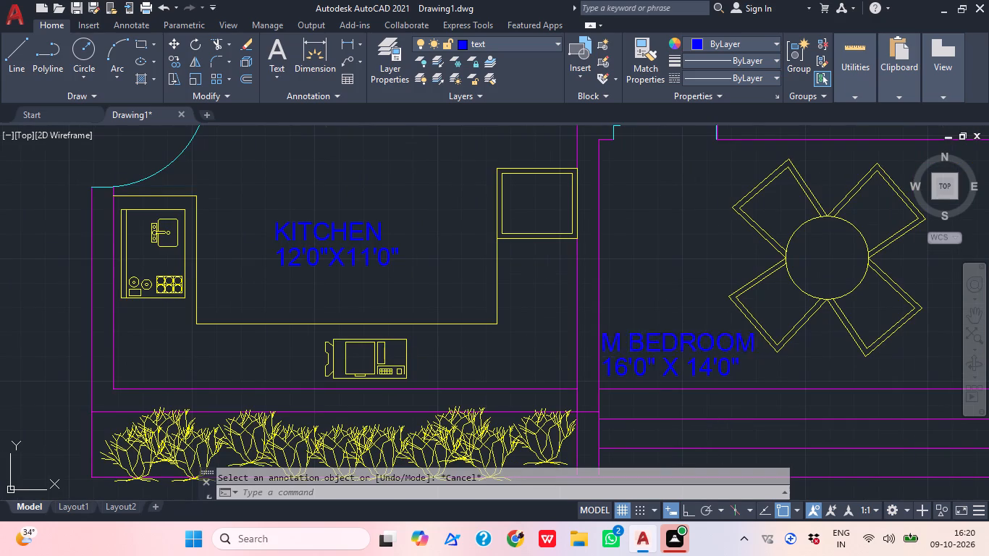
{"action": "type", "text": "SIT"}
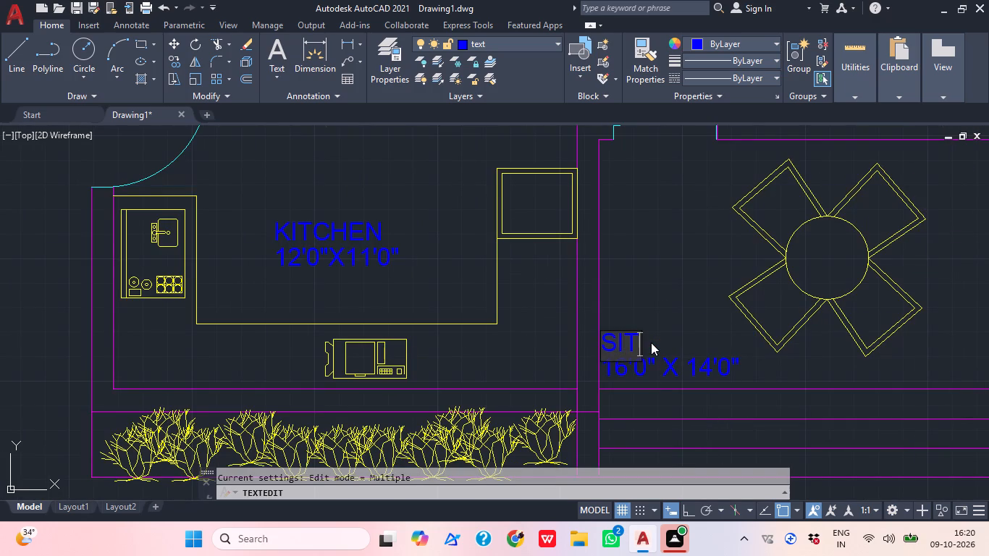
{"action": "type", "text": "OUT"}
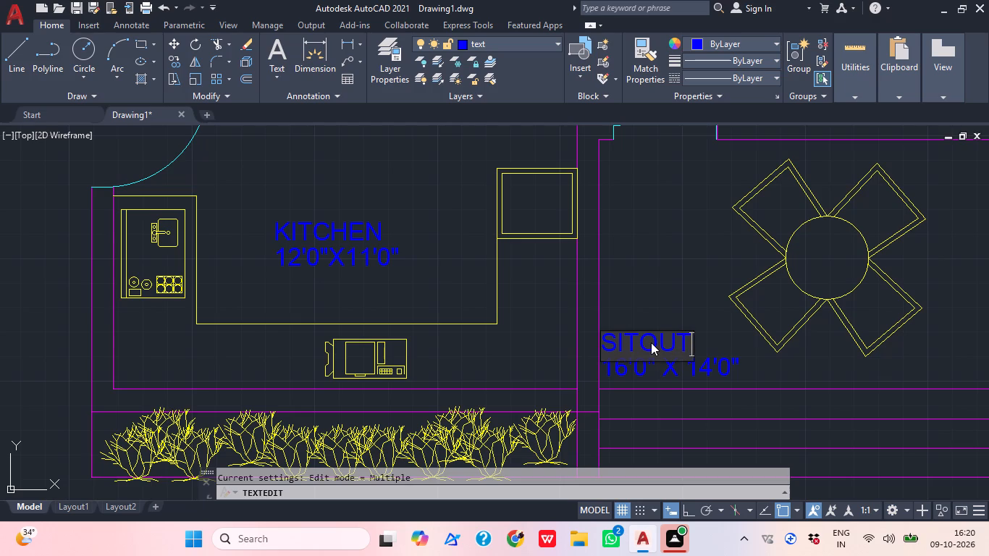
{"action": "left_click", "coordinate": [784, 356]}
Set the size line of the SITOUT label to 13'0"X8'6".
{"action": "left_click", "coordinate": [721, 371]}
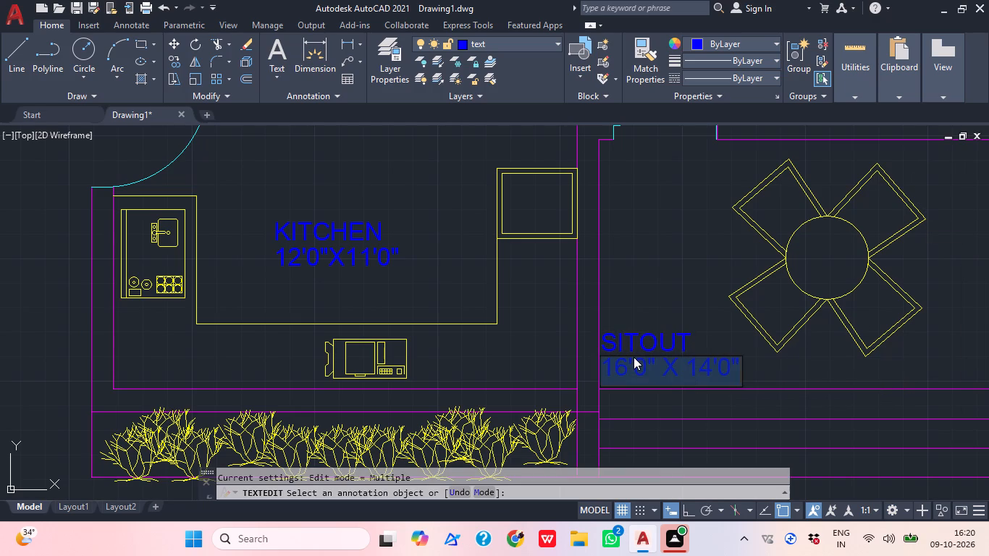
{"action": "type", "text": "13'O\"X"}
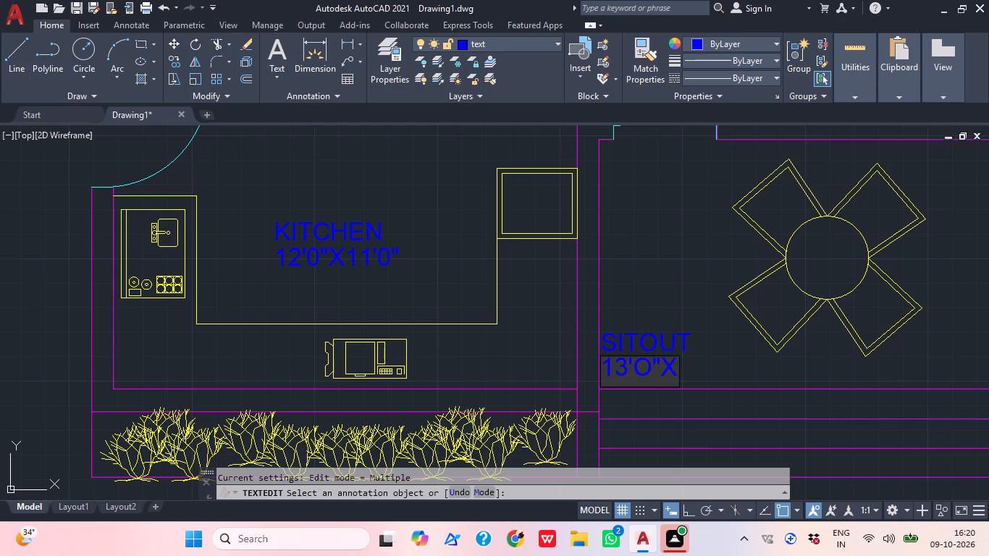
{"action": "key", "text": "BackSpace"}
{"action": "key", "text": "BackSpace"}
{"action": "key", "text": "BackSpace"}
{"action": "type", "text": "0\""}
{"action": "key", "text": "x"}
{"action": "type", "text": "8'6"}
{"action": "key", "text": "shift+quotedbl"}
{"action": "left_click", "coordinate": [658, 282]}
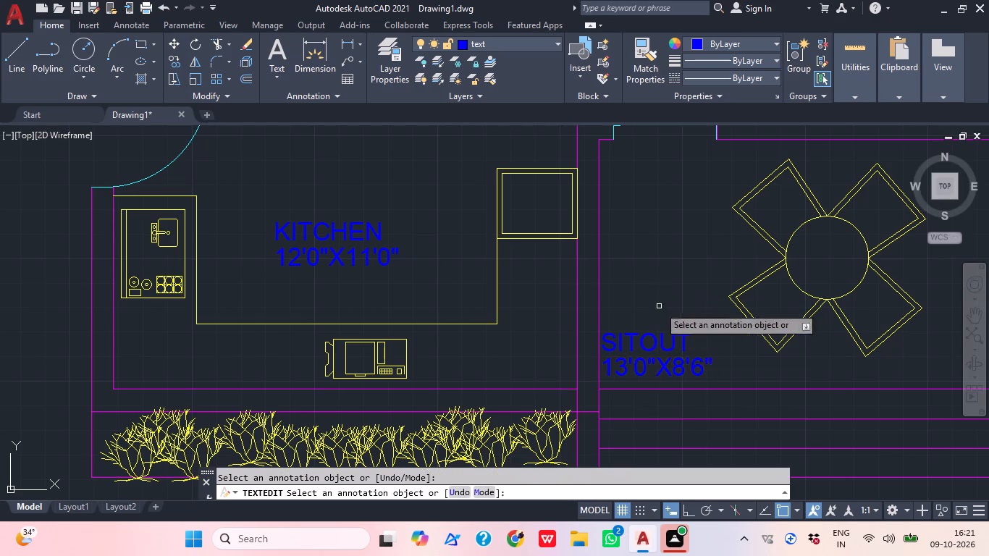
{"action": "key", "text": "Escape"}
Copy the two-line LIVING label into the small room with the oval basin below the staircase, beside its door swing.
{"action": "middle_click_drag", "start_coordinate": [684, 374], "coordinate": [518, 348]}
{"action": "middle_click_drag", "start_coordinate": [668, 343], "coordinate": [634, 361]}
{"action": "scroll", "coordinate": [634, 361], "scroll_direction": "down", "scroll_amount": 1}
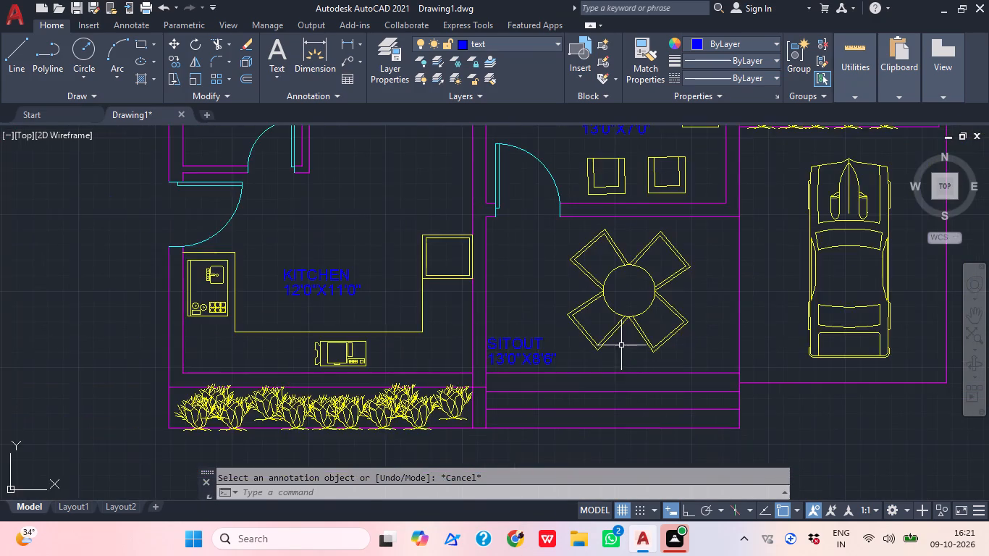
{"action": "middle_click_drag", "start_coordinate": [684, 347], "coordinate": [660, 424]}
{"action": "middle_click_drag", "start_coordinate": [560, 319], "coordinate": [675, 418]}
{"action": "scroll", "coordinate": [496, 338], "scroll_direction": "down", "scroll_amount": 1}
{"action": "middle_click_drag", "start_coordinate": [496, 340], "coordinate": [599, 405]}
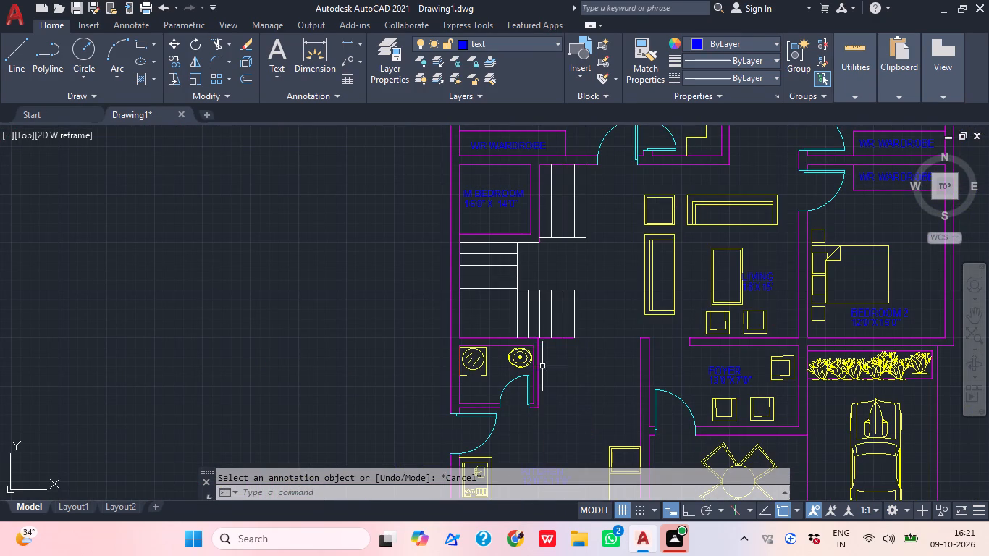
{"action": "scroll", "coordinate": [821, 251], "scroll_direction": "up", "scroll_amount": 2}
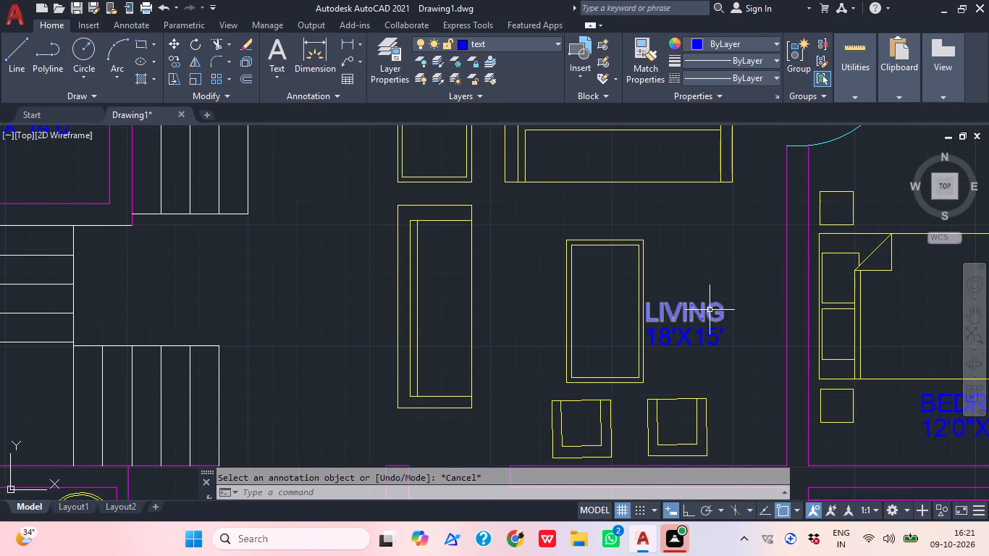
{"action": "left_click", "coordinate": [710, 310]}
{"action": "left_click", "coordinate": [681, 347]}
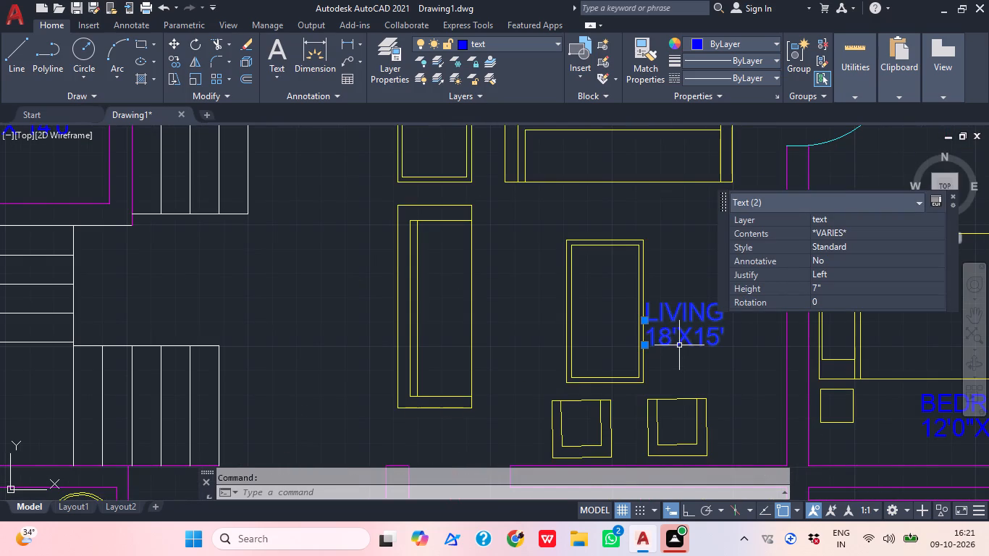
{"action": "type", "text": "CO"}
{"action": "key", "text": "space"}
{"action": "left_click", "coordinate": [684, 312]}
{"action": "middle_click_drag", "start_coordinate": [642, 349], "coordinate": [786, 270]}
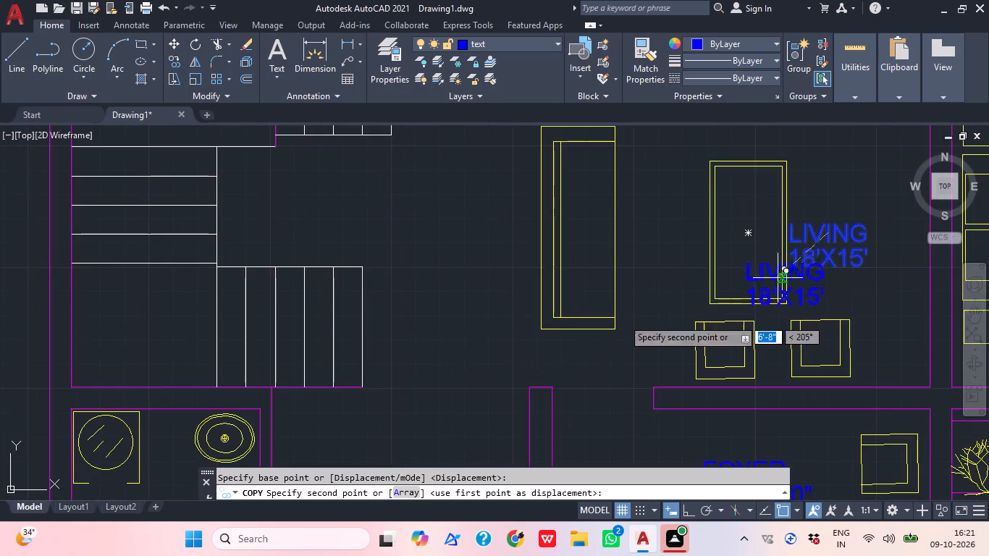
{"action": "middle_click_drag", "start_coordinate": [345, 361], "coordinate": [521, 257]}
{"action": "middle_click_drag", "start_coordinate": [326, 385], "coordinate": [348, 353]}
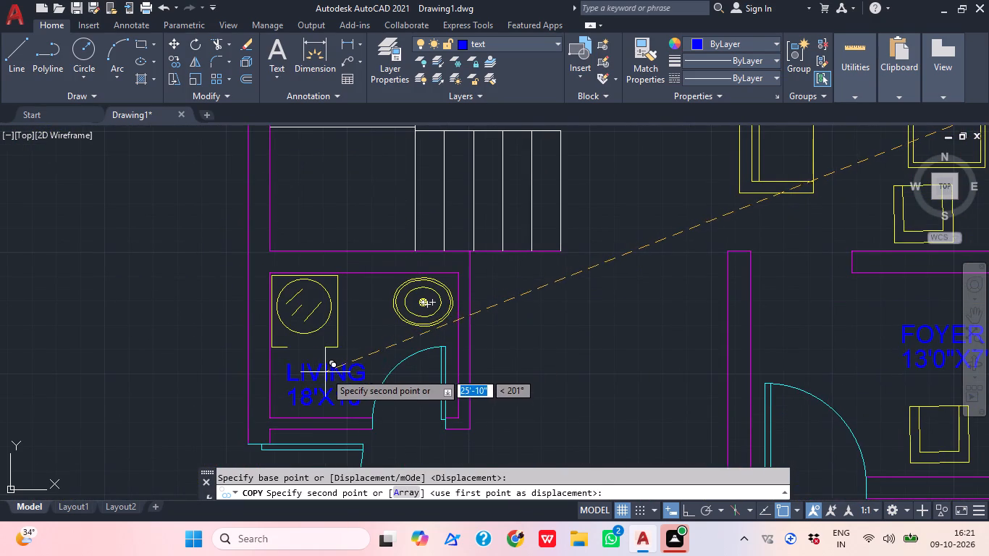
{"action": "left_click", "coordinate": [325, 371]}
{"action": "key", "text": "Escape"}
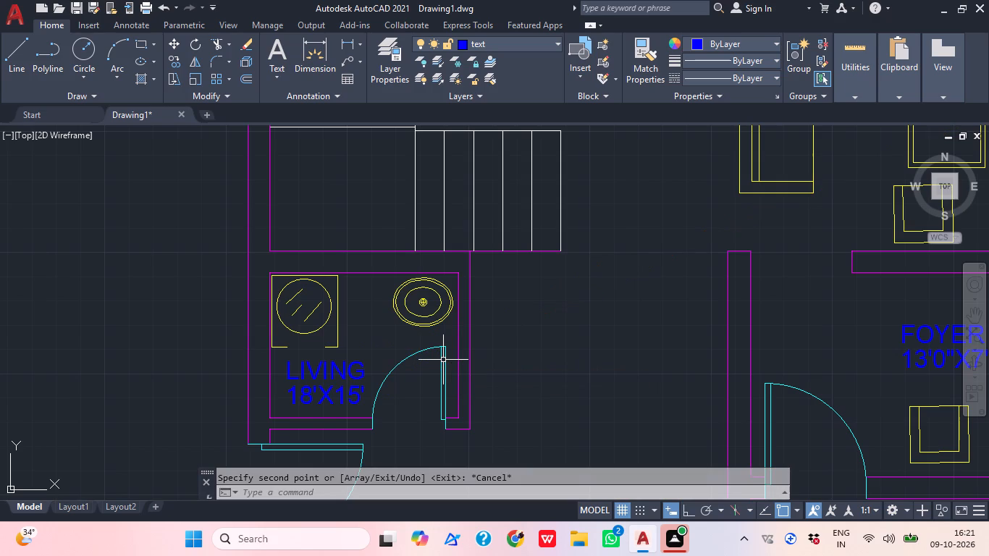
Change the name line of the copied label in the small basin room to LINING.
{"action": "left_click", "coordinate": [317, 374]}
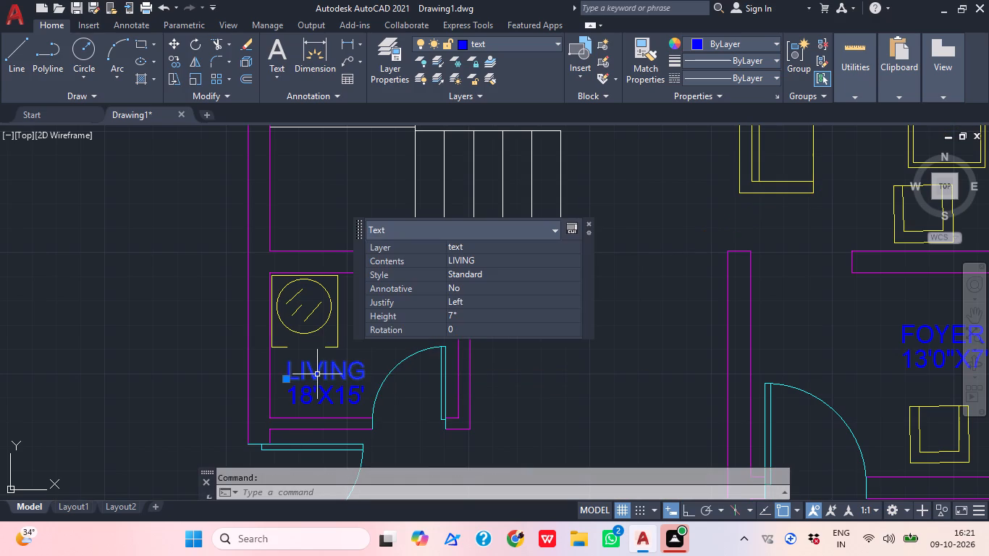
{"action": "double_click", "coordinate": [317, 374]}
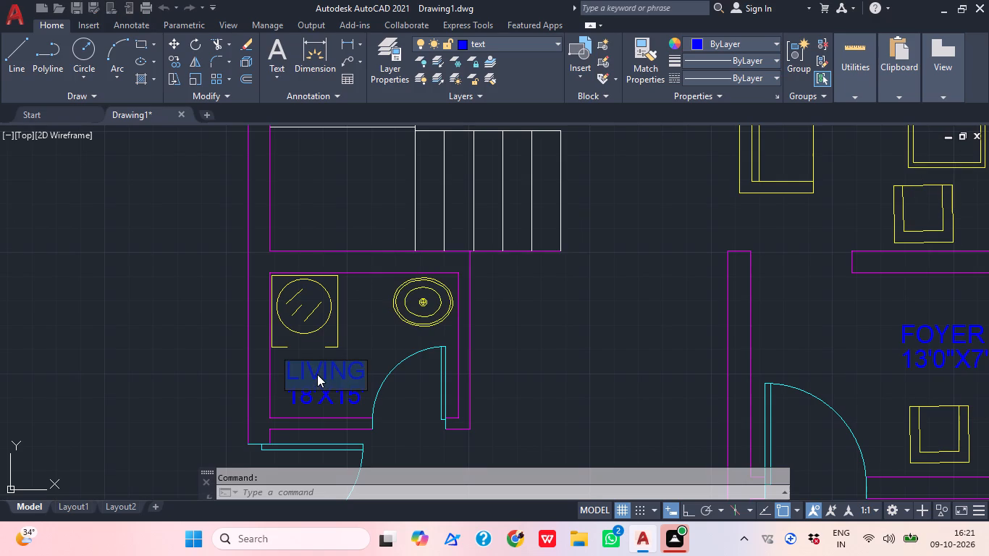
{"action": "type", "text": "LINIM"}
{"action": "key", "text": "BackSpace"}
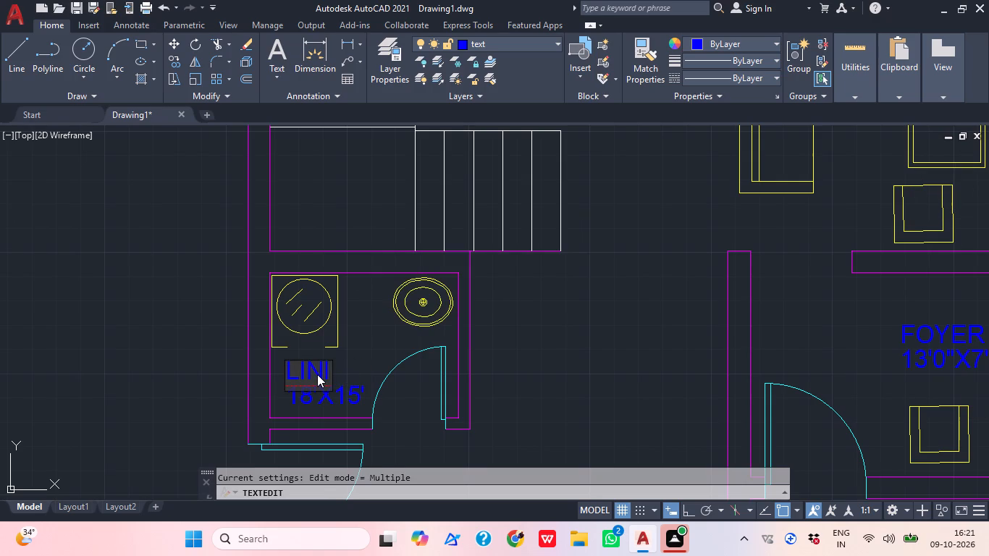
{"action": "type", "text": "NG"}
{"action": "left_click", "coordinate": [410, 389]}
Set the size line of the LINING label to 6'6"X11'0".
{"action": "left_click", "coordinate": [327, 391]}
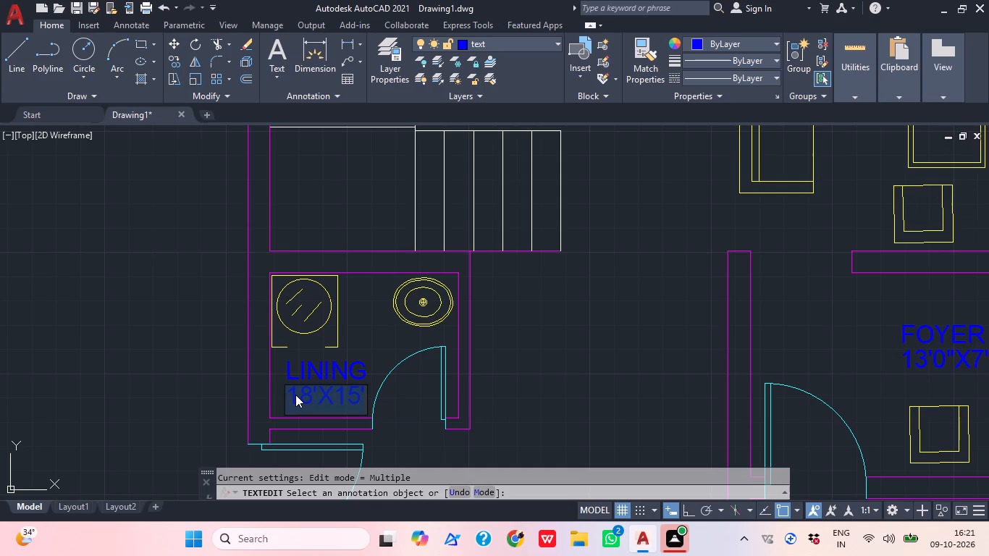
{"action": "type", "text": "6;"}
{"action": "key", "text": "BackSpace"}
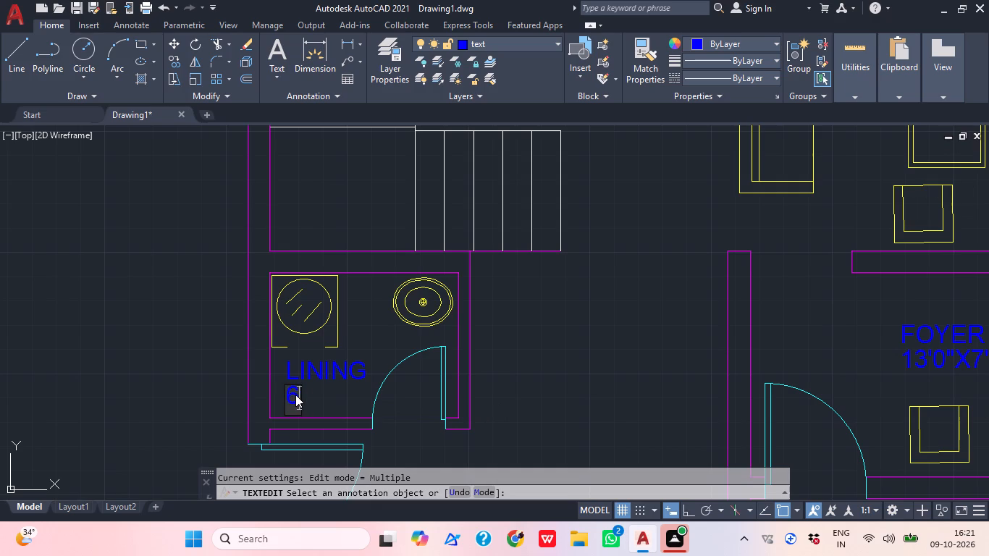
{"action": "type", "text": "'6\""}
{"action": "key", "text": "x"}
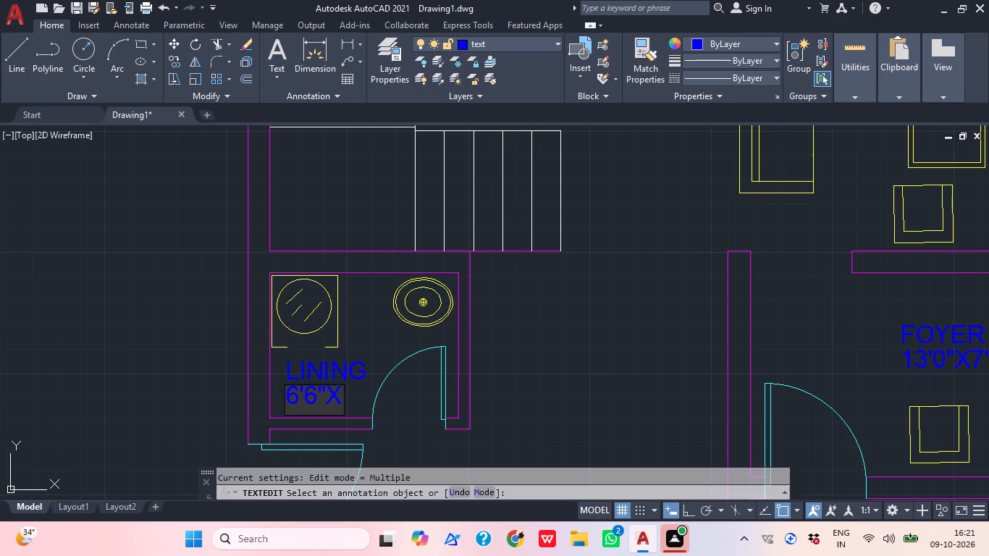
{"action": "type", "text": "11"}
{"action": "type", "text": "'0\""}
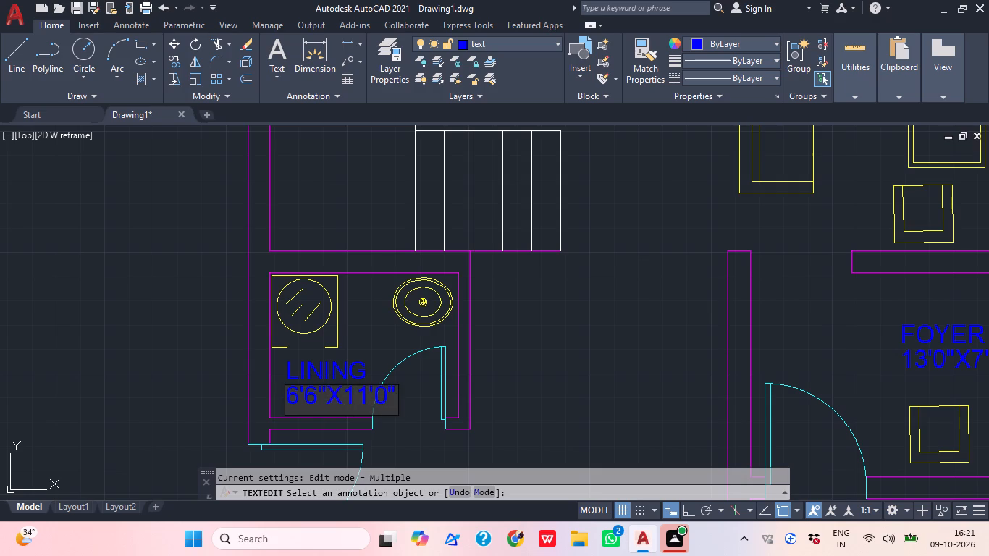
{"action": "left_click", "coordinate": [398, 409]}
{"action": "middle_click_drag", "start_coordinate": [348, 388], "coordinate": [369, 424]}
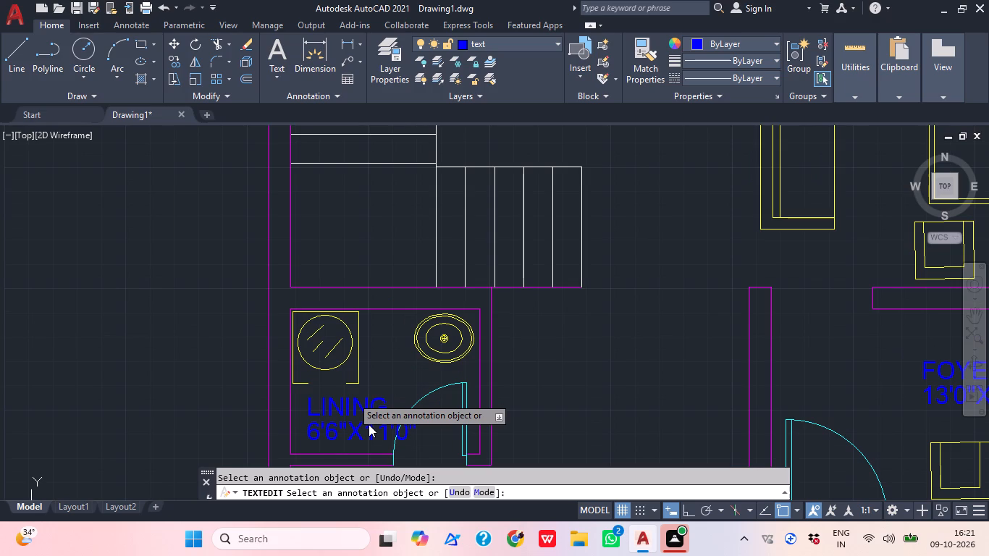
{"action": "middle_click_drag", "start_coordinate": [421, 433], "coordinate": [432, 445]}
{"action": "key", "text": "Escape"}
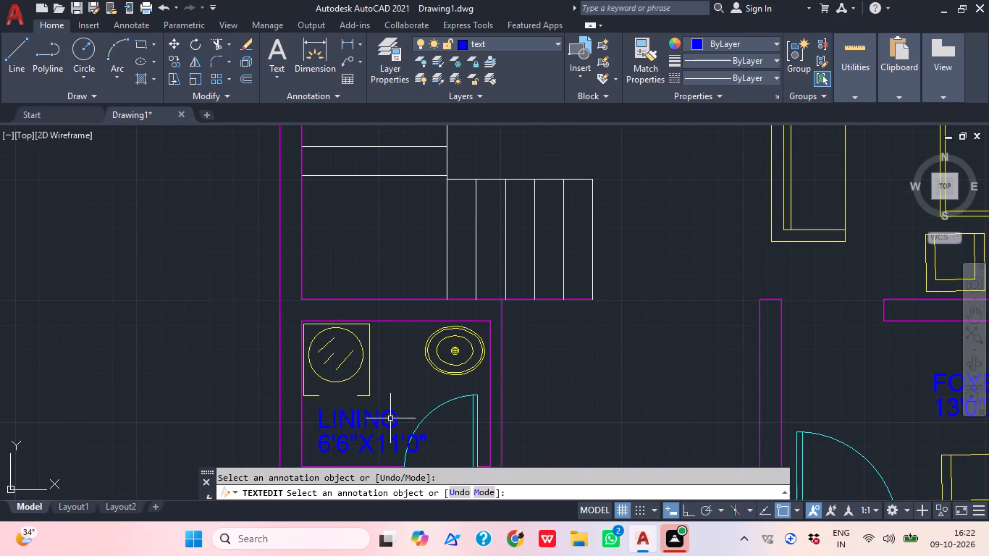
Change the name line of the M BEDROOM label in the small room beside the staircase to C BATH.
{"action": "scroll", "coordinate": [416, 400], "scroll_direction": "down", "scroll_amount": 3}
{"action": "scroll", "coordinate": [421, 316], "scroll_direction": "up", "scroll_amount": 3}
{"action": "middle_click_drag", "start_coordinate": [436, 328], "coordinate": [378, 420]}
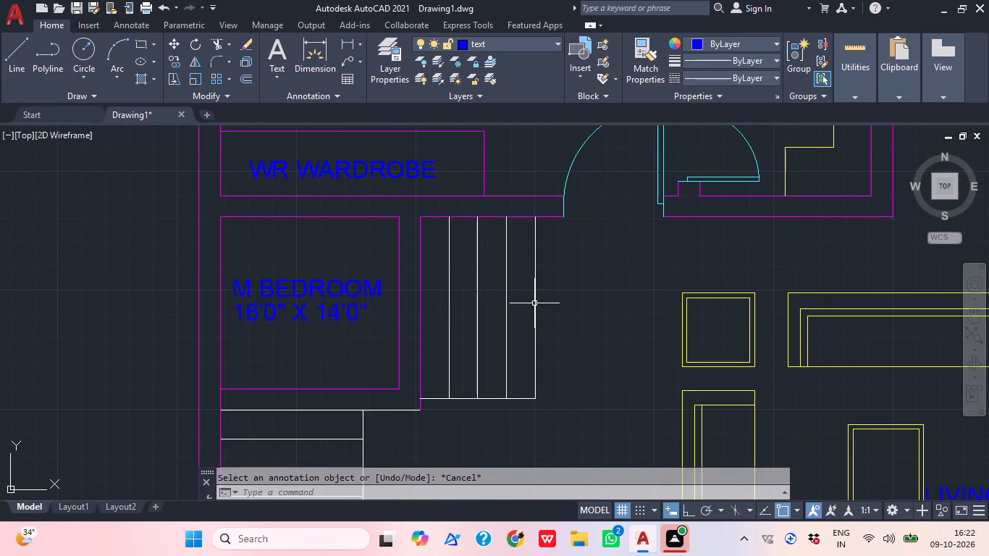
{"action": "double_click", "coordinate": [289, 297]}
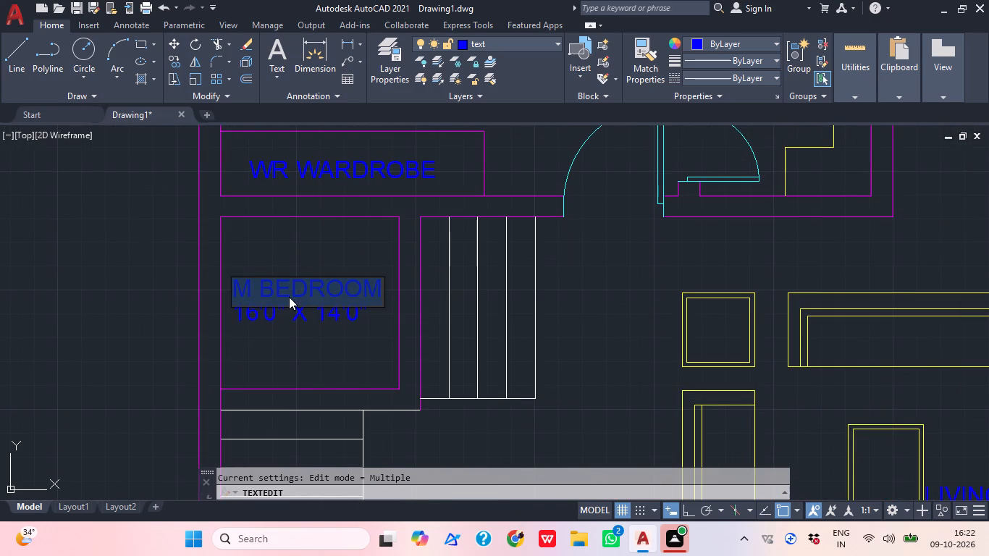
{"action": "type", "text": "C"}
{"action": "key", "text": "space"}
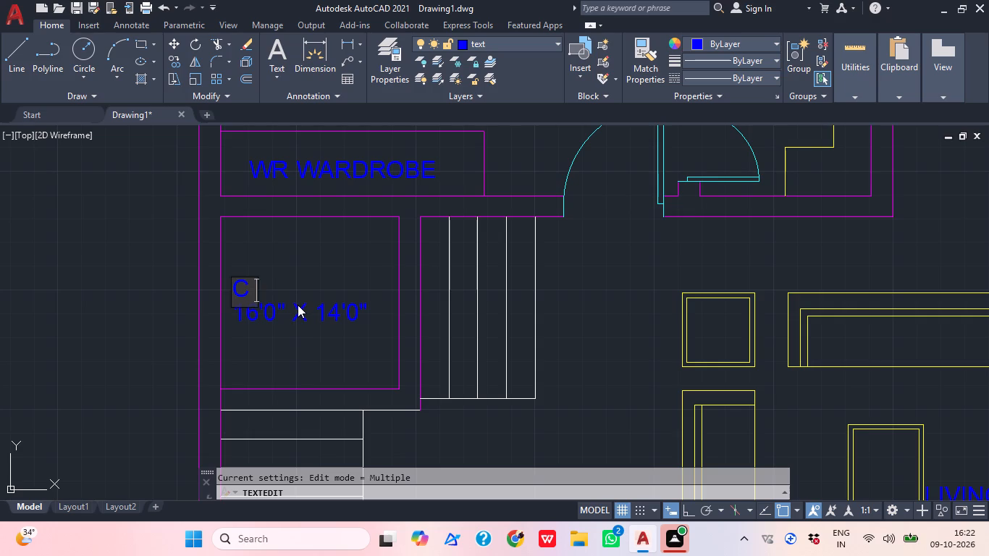
{"action": "key", "text": "b"}
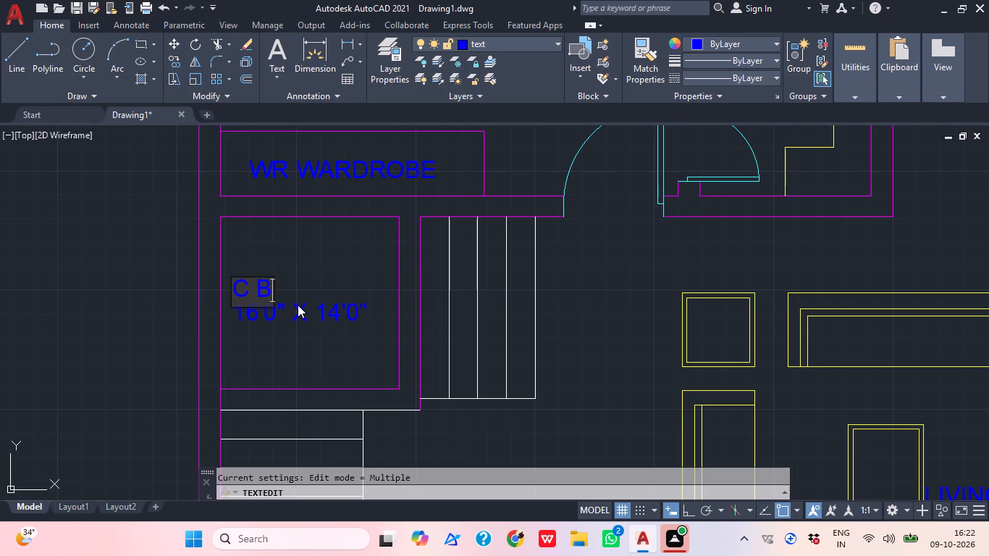
{"action": "type", "text": "AT"}
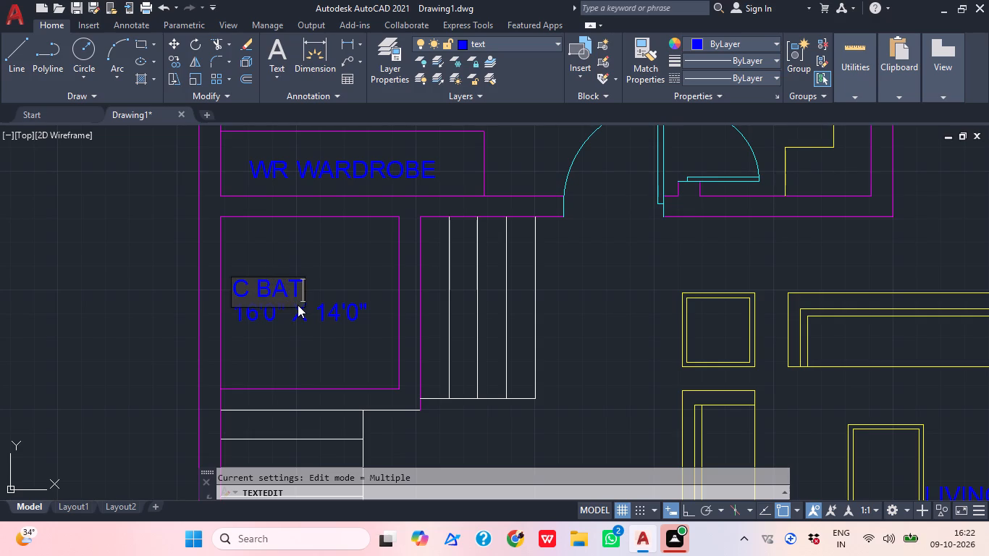
{"action": "key", "text": "h"}
{"action": "left_click", "coordinate": [327, 347]}
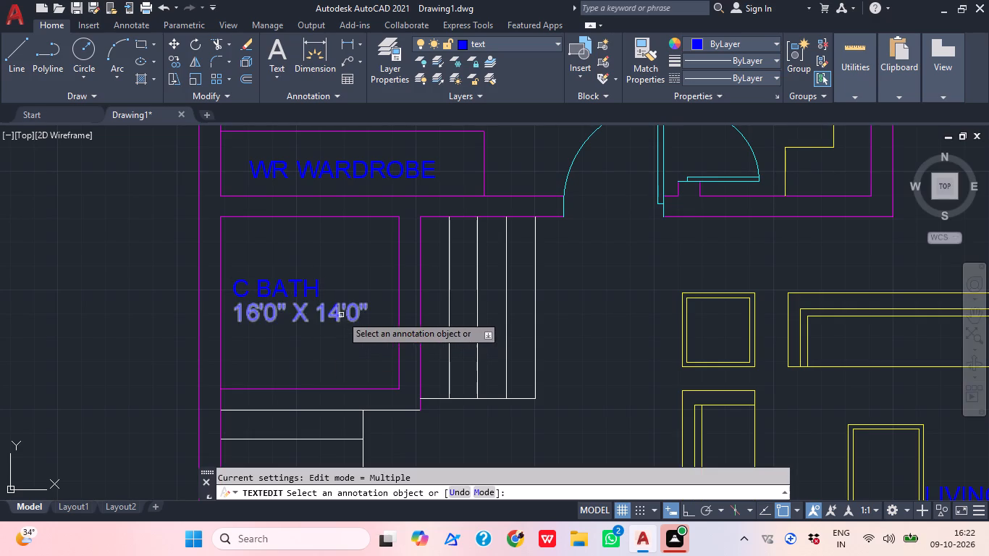
Set the size line of the C BATH label to 4'X6'.
{"action": "left_click", "coordinate": [339, 315]}
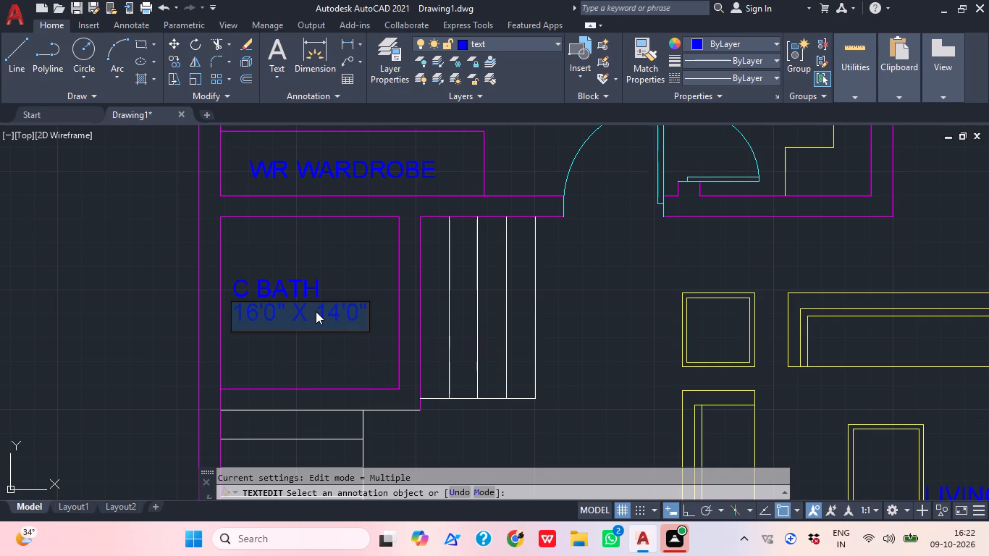
{"action": "type", "text": "4'"}
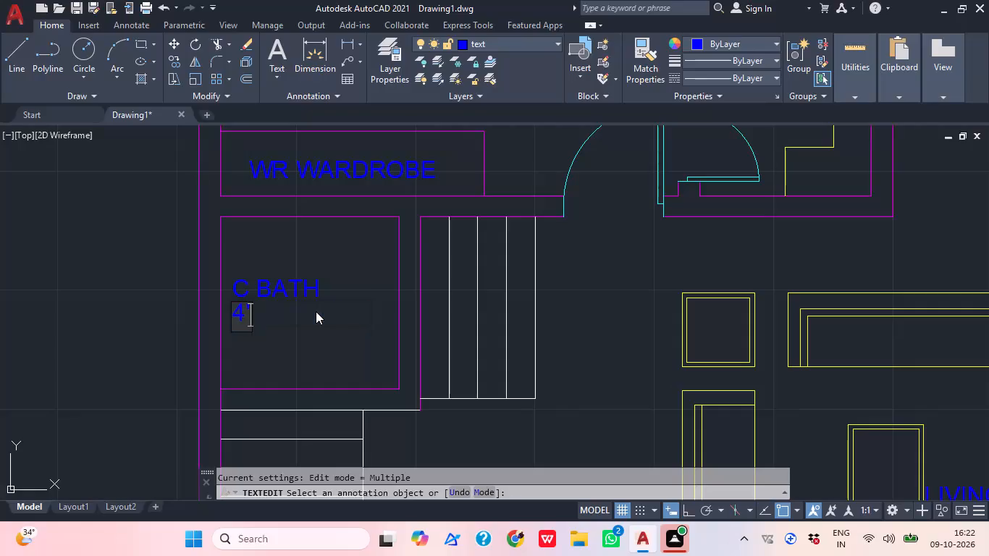
{"action": "type", "text": "X6"}
{"action": "key", "text": "apostrophe"}
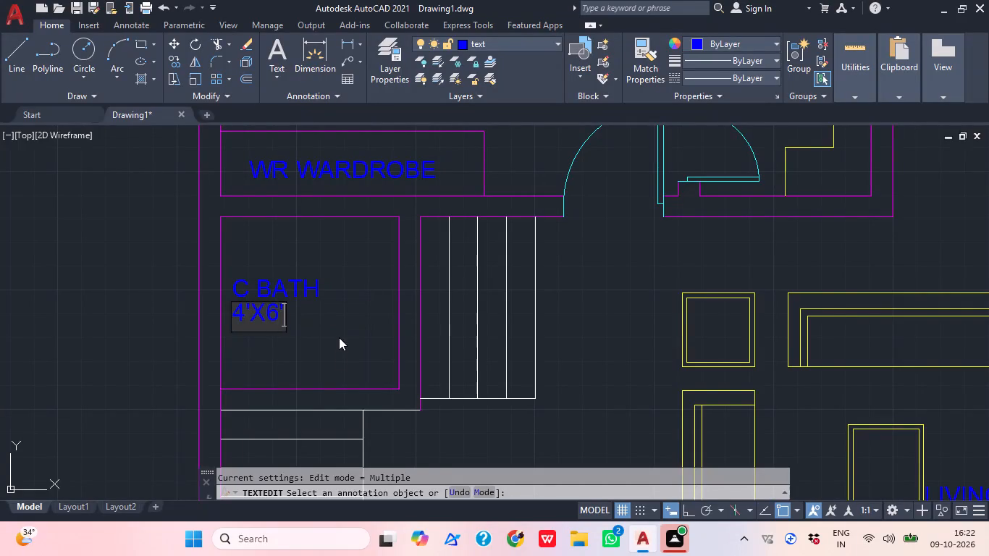
{"action": "left_click", "coordinate": [339, 357]}
{"action": "key", "text": "Escape"}
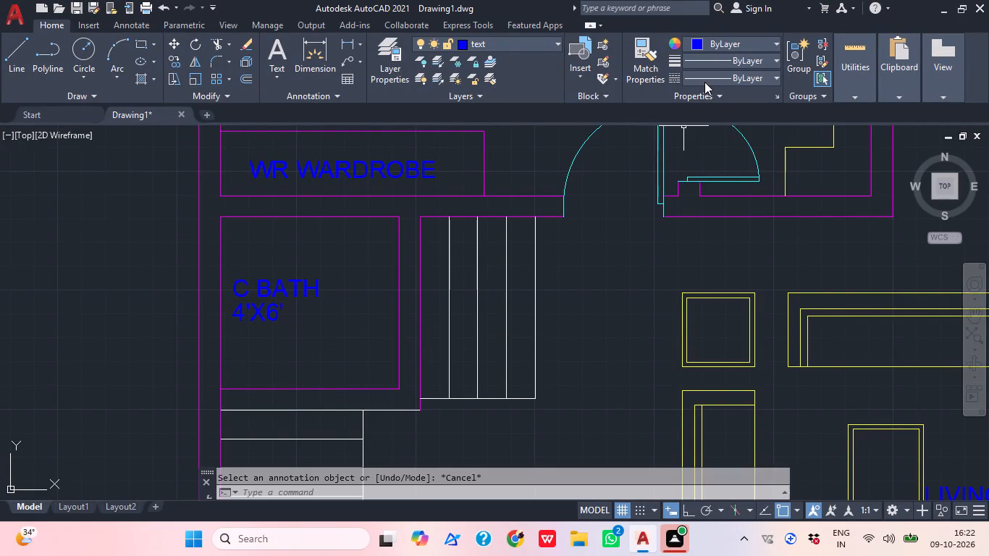
On the wall layer, draw a jamb line across the C BATH wall beside the stairs, 6" below the room's upper inner corner.
{"action": "left_click", "coordinate": [517, 48]}
{"action": "left_click", "coordinate": [509, 167]}
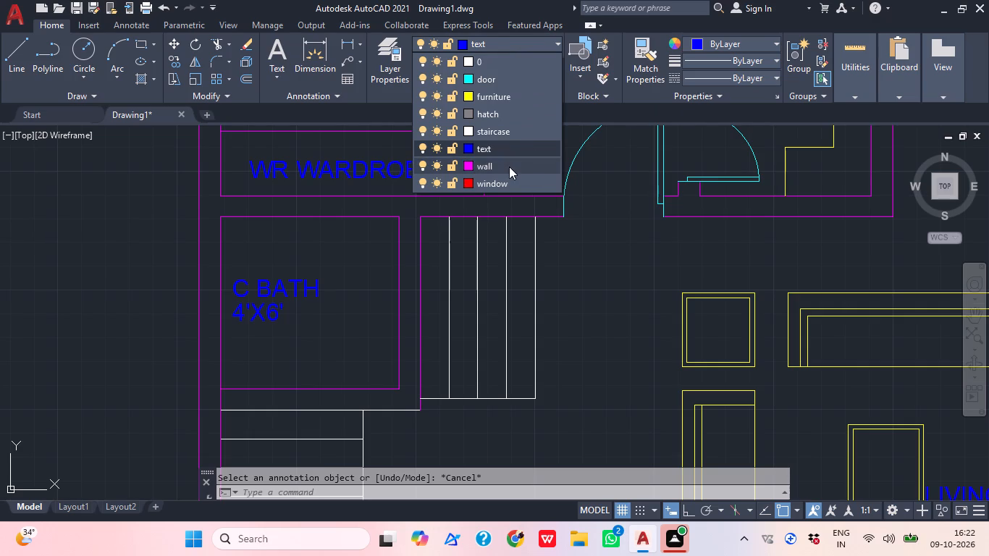
{"action": "scroll", "coordinate": [408, 271], "scroll_direction": "up", "scroll_amount": 1}
{"action": "type", "text": "L"}
{"action": "key", "text": "space"}
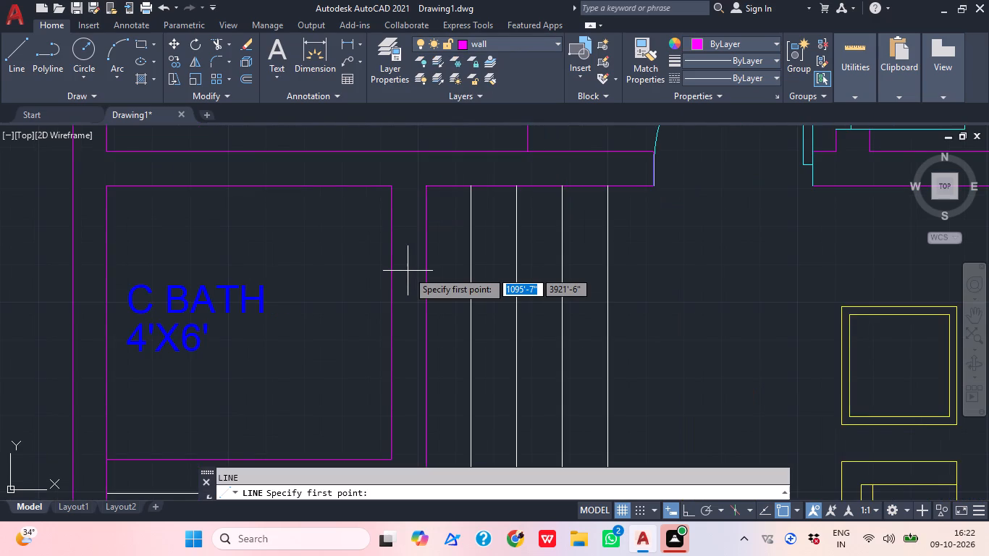
{"action": "type", "text": "TK"}
{"action": "key", "text": "space"}
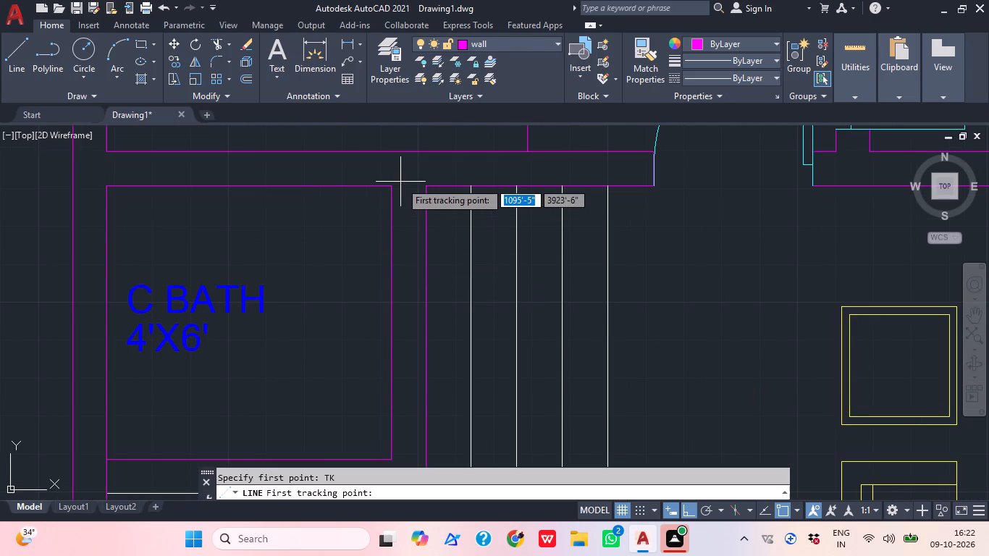
{"action": "left_click", "coordinate": [394, 190]}
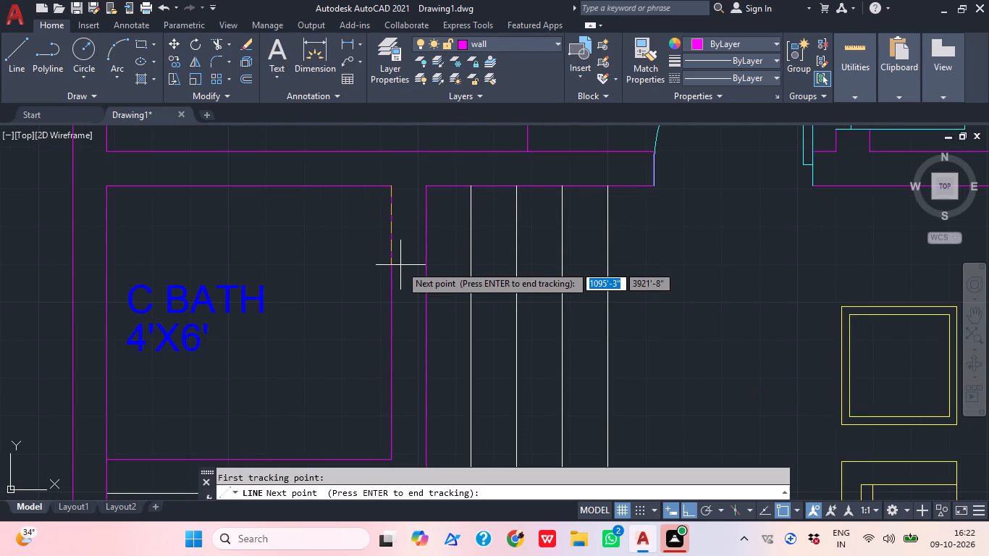
{"action": "key", "text": "6"}
{"action": "key", "text": "shift+quotedbl"}
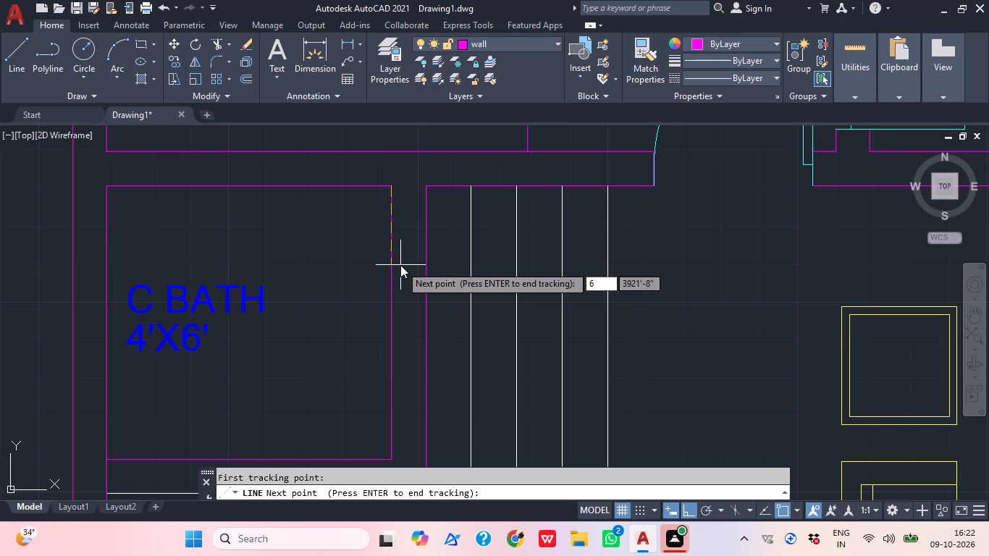
{"action": "key", "text": "Return"}
{"action": "key", "text": "Return"}
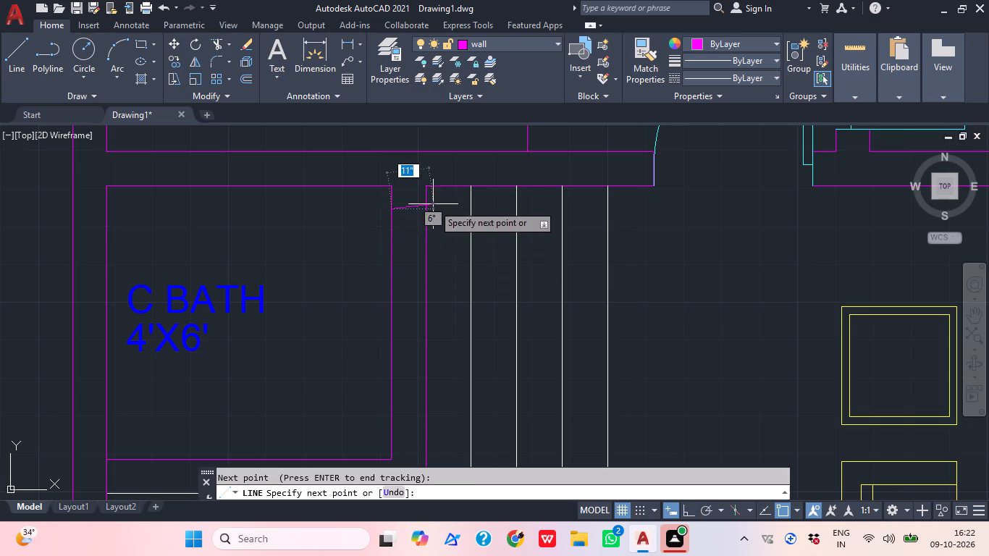
{"action": "left_click", "coordinate": [426, 208]}
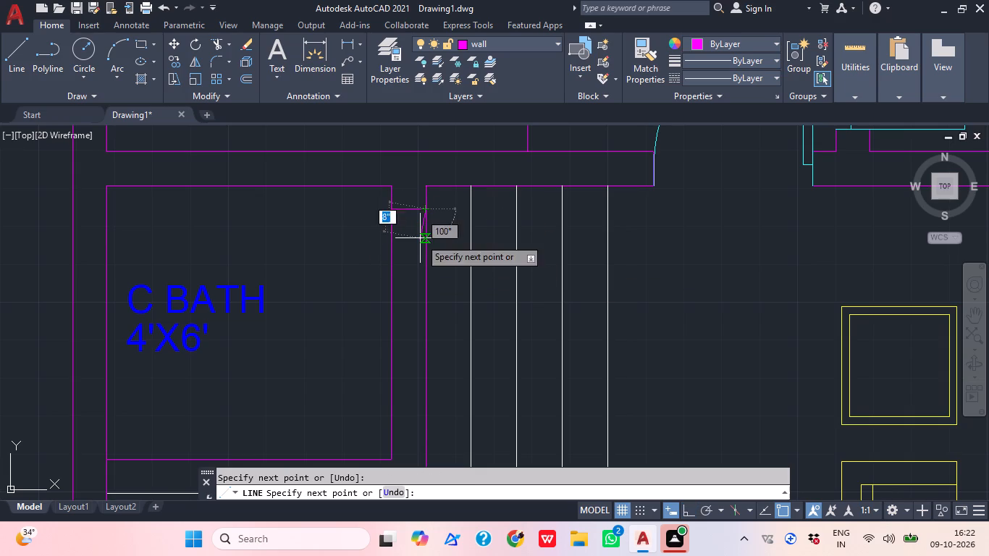
{"action": "key", "text": "Escape"}
Offset the jamb line 3'6" downward to mark the other side of the C BATH door opening.
{"action": "type", "text": "O"}
{"action": "key", "text": "space"}
{"action": "type", "text": "3'6\""}
{"action": "key", "text": "Return"}
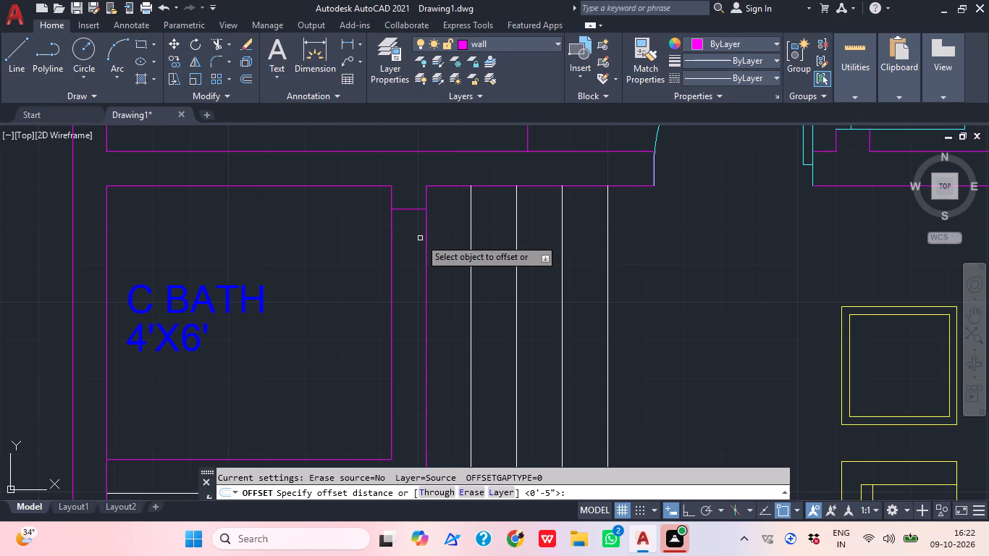
{"action": "left_click", "coordinate": [411, 209]}
{"action": "left_click", "coordinate": [417, 363]}
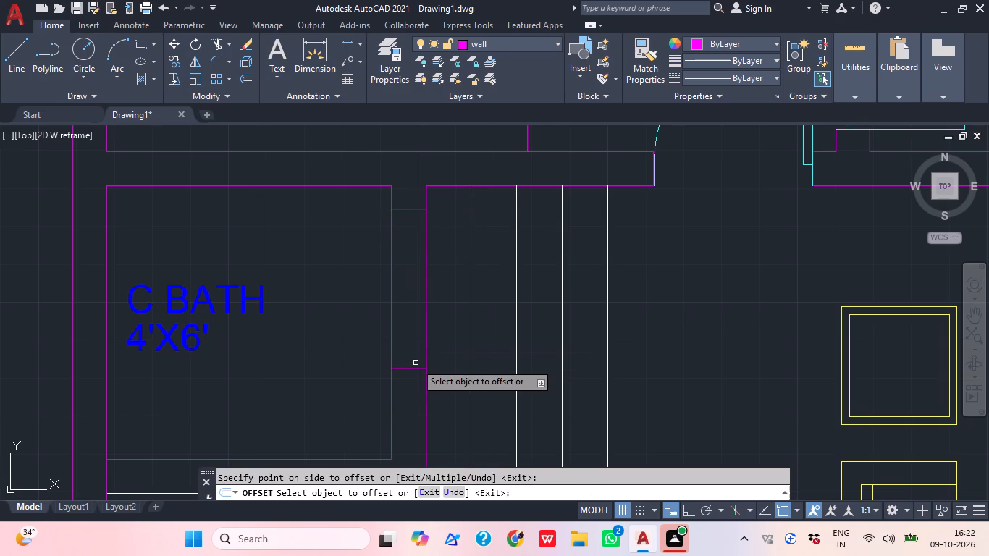
{"action": "key", "text": "Escape"}
Trim both wall lines between the two jamb lines to open the C BATH doorway.
{"action": "type", "text": "TR"}
{"action": "key", "text": "space"}
{"action": "left_click", "coordinate": [424, 331]}
{"action": "left_click", "coordinate": [382, 323]}
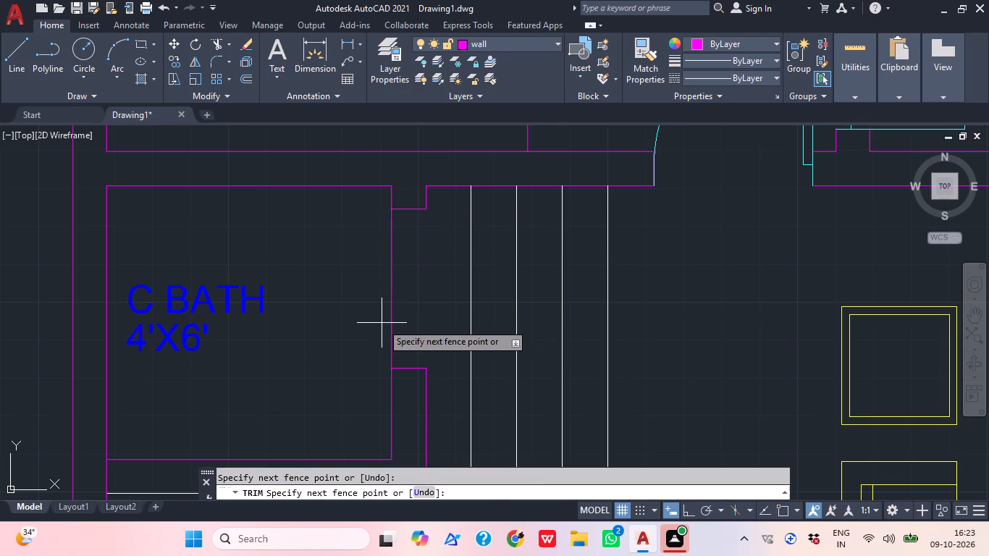
{"action": "left_click", "coordinate": [403, 316]}
{"action": "key", "text": "Escape"}
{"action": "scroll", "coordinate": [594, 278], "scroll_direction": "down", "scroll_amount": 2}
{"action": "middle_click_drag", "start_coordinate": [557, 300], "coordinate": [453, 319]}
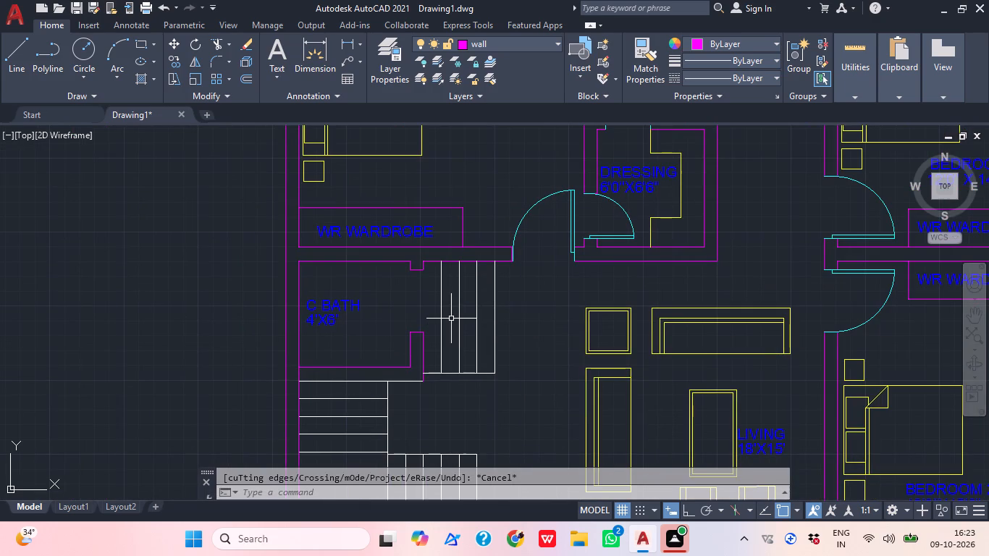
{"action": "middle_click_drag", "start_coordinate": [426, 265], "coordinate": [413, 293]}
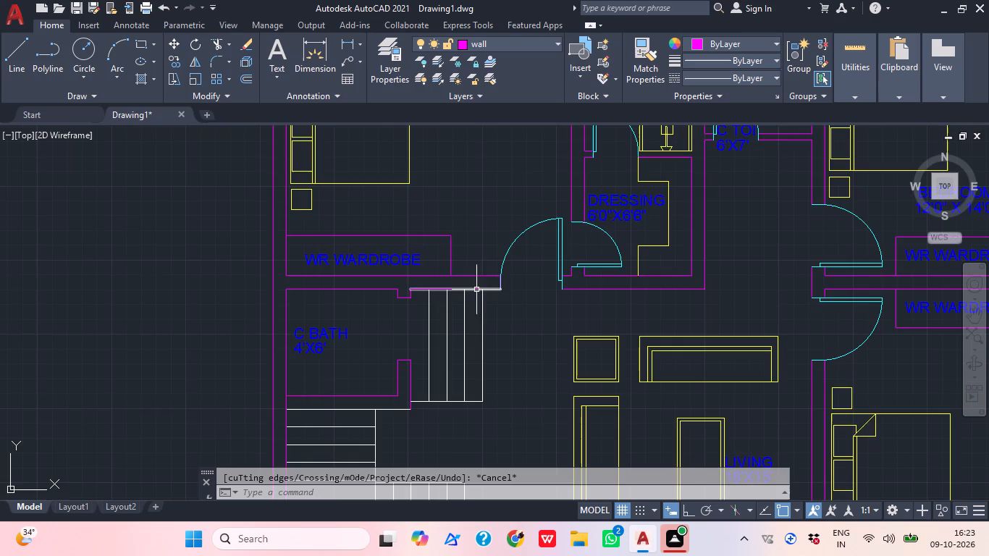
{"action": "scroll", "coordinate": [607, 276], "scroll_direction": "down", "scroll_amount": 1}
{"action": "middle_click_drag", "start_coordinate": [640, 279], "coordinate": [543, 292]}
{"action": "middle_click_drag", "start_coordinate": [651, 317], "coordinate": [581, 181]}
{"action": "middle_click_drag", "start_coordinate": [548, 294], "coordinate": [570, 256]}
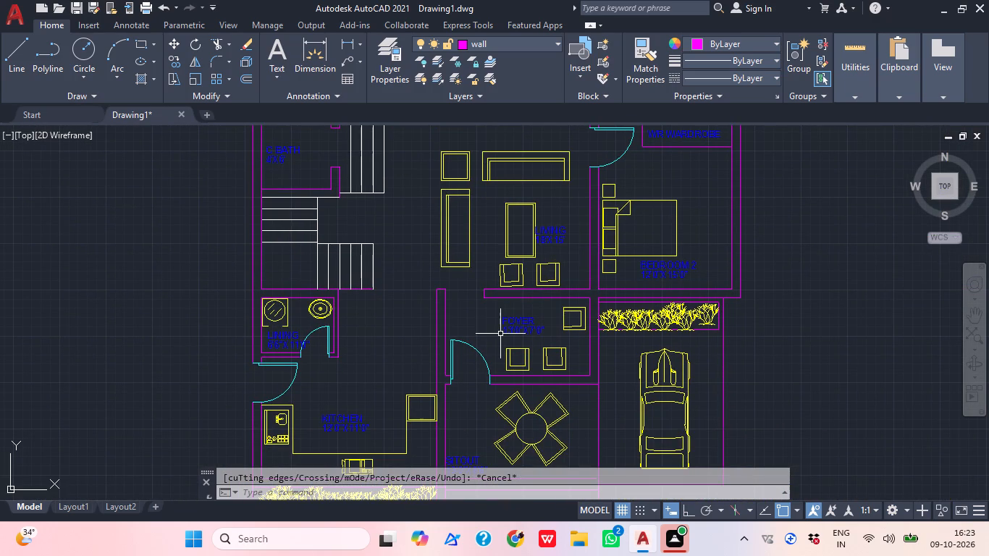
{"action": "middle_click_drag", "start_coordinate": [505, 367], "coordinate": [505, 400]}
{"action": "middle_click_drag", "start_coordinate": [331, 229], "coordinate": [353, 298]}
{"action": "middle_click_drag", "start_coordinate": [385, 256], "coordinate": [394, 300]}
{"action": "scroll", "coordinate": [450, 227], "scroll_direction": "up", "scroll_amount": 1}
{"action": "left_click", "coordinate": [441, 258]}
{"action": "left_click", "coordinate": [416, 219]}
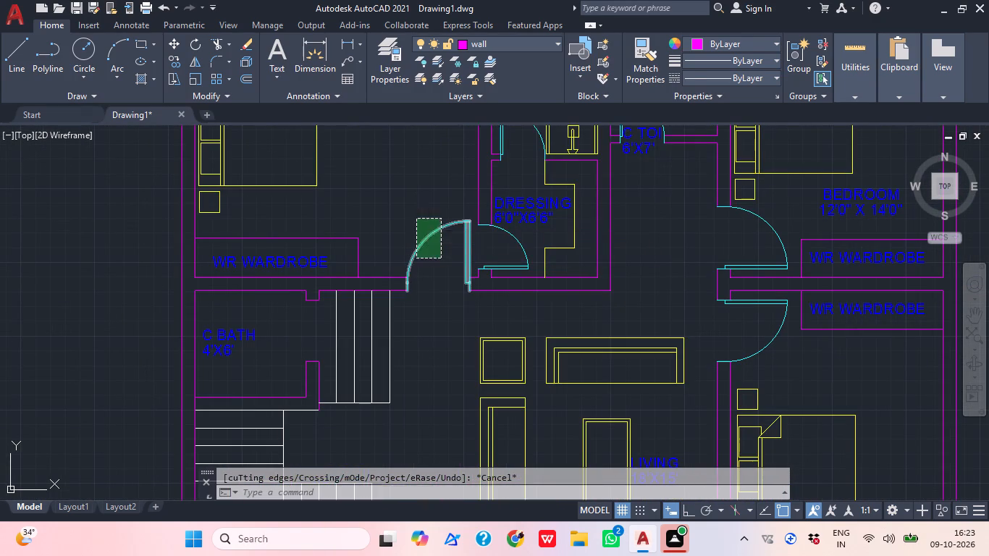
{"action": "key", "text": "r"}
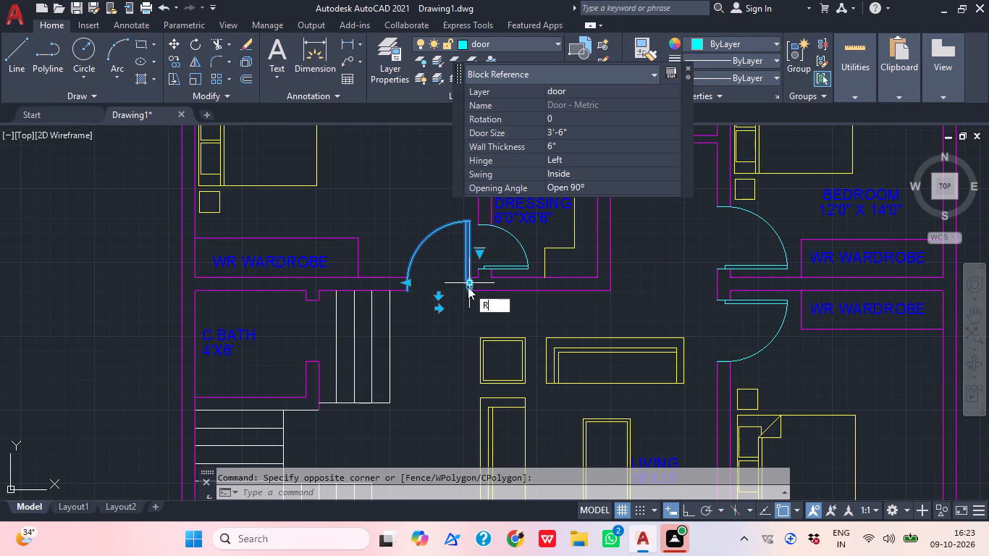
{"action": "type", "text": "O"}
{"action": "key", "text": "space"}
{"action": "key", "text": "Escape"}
Copy the 3'-6" door beside the WR WARDROBE and DRESSING area into the open floor between the stairs and the sofas.
{"action": "left_click", "coordinate": [427, 276]}
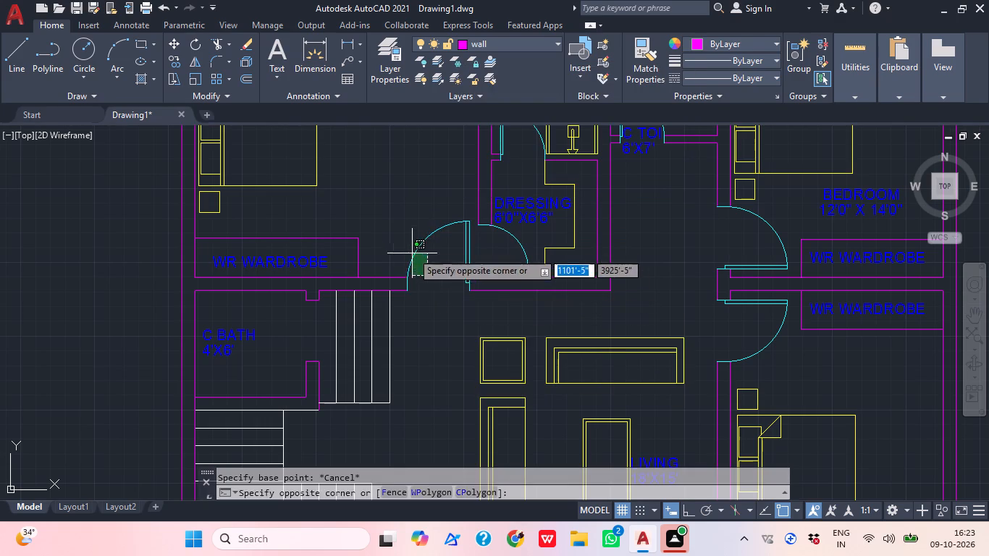
{"action": "left_click", "coordinate": [408, 244]}
{"action": "type", "text": "CO"}
{"action": "key", "text": "space"}
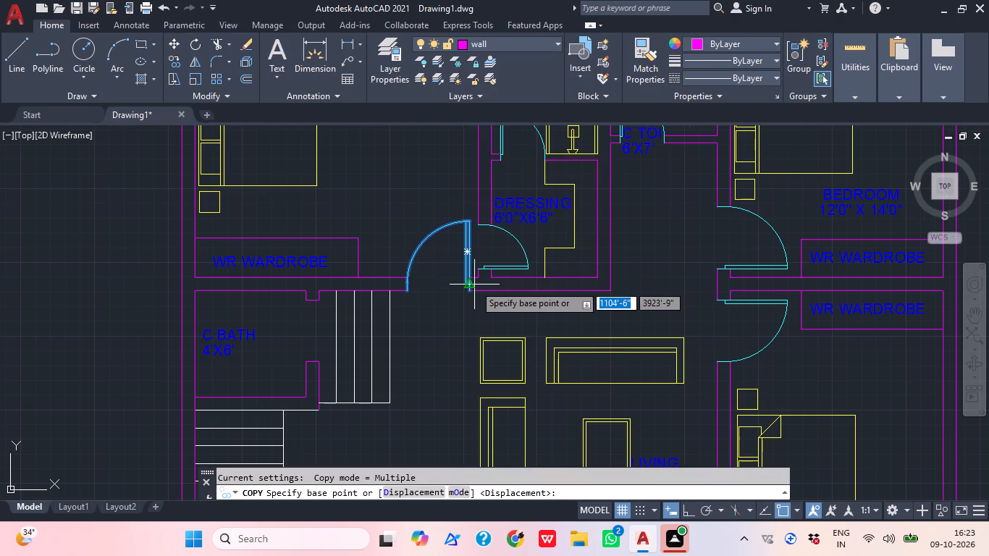
{"action": "scroll", "coordinate": [474, 285], "scroll_direction": "up", "scroll_amount": 3}
{"action": "left_click", "coordinate": [461, 301]}
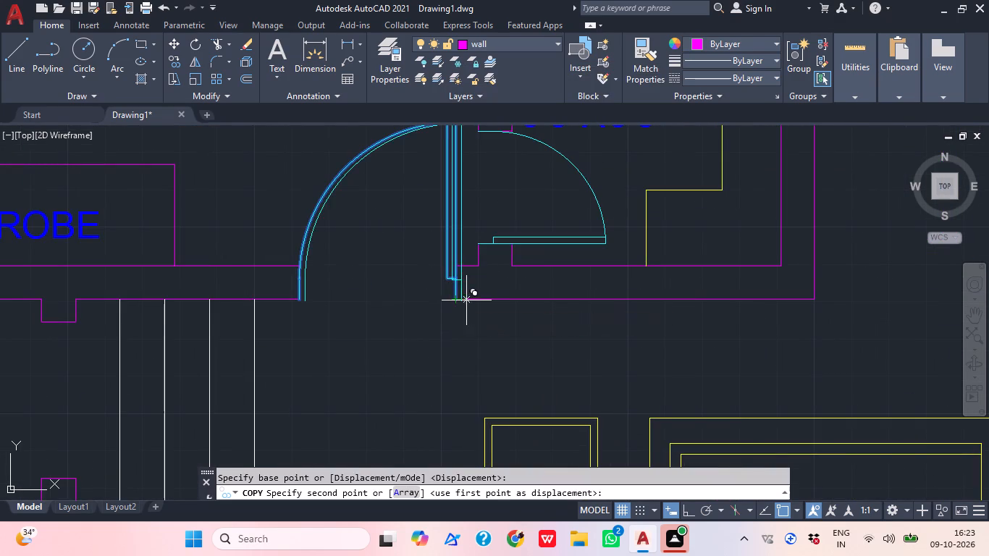
{"action": "scroll", "coordinate": [518, 266], "scroll_direction": "down", "scroll_amount": 3}
{"action": "scroll", "coordinate": [497, 318], "scroll_direction": "up", "scroll_amount": 2}
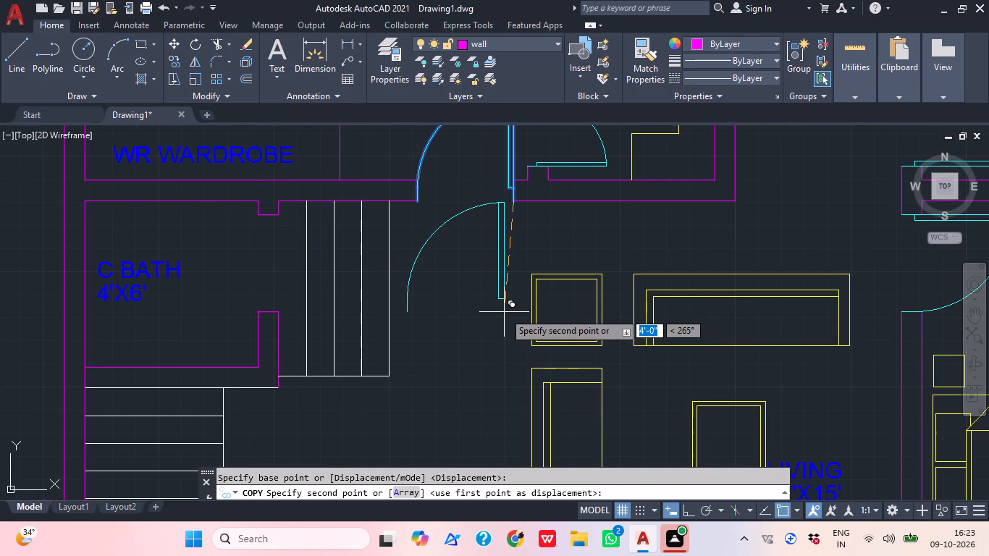
{"action": "left_click", "coordinate": [504, 312]}
{"action": "key", "text": "Escape"}
Rotate the copied door 90° counterclockwise about its hinge corner, so its leaf points toward C BATH and its swing lies below.
{"action": "left_click", "coordinate": [511, 287]}
{"action": "left_click", "coordinate": [492, 270]}
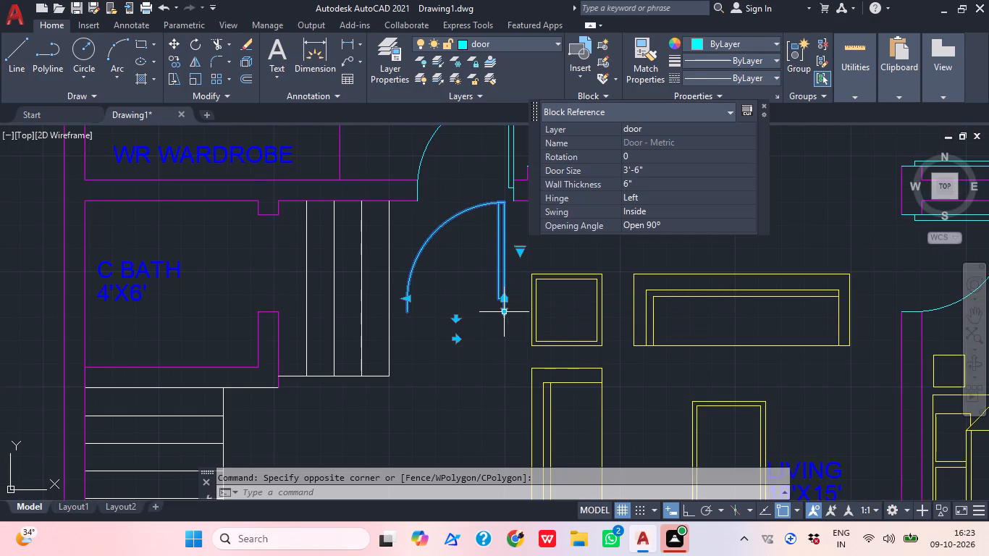
{"action": "type", "text": "RO"}
{"action": "key", "text": "space"}
{"action": "left_click", "coordinate": [501, 315]}
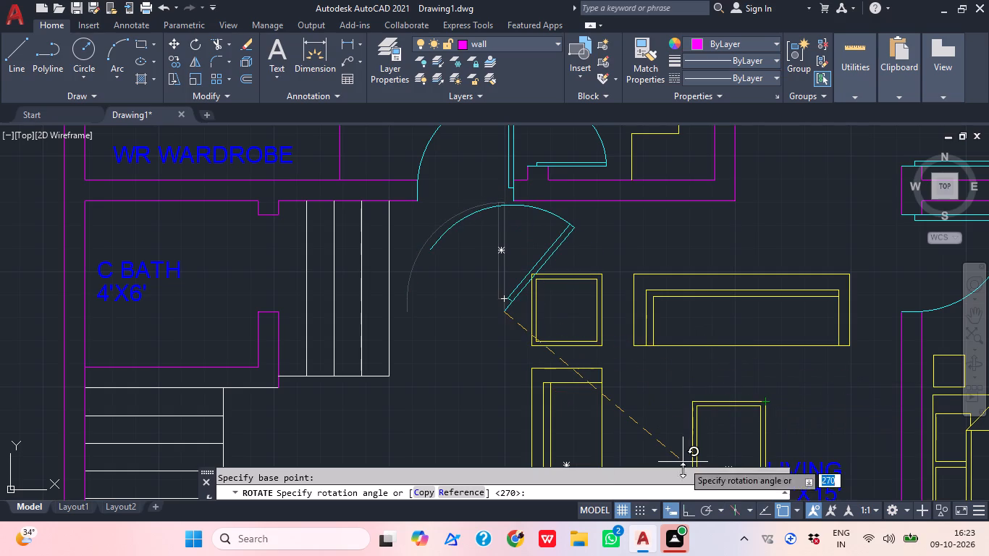
{"action": "left_click", "coordinate": [686, 507]}
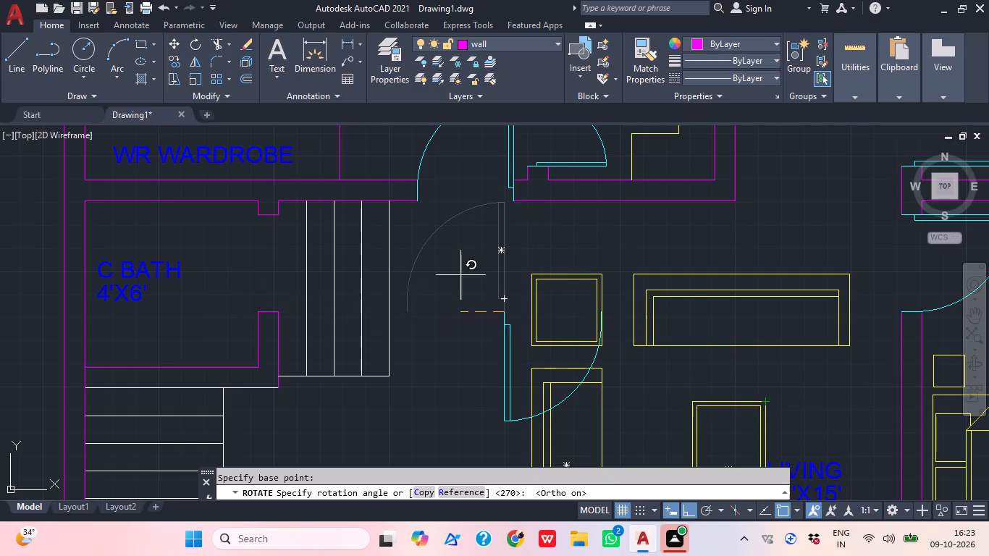
{"action": "left_click", "coordinate": [510, 264]}
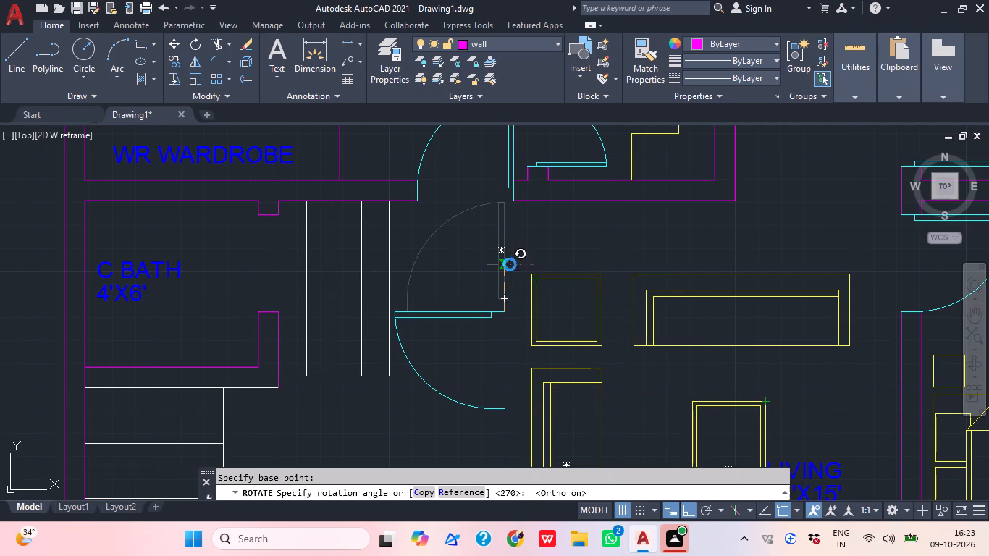
Move the rotated door by its hinge corner to the outer corner of the upper jamb of the C BATH doorway.
{"action": "left_click", "coordinate": [465, 327]}
{"action": "left_click", "coordinate": [444, 308]}
{"action": "type", "text": "M"}
{"action": "key", "text": "space"}
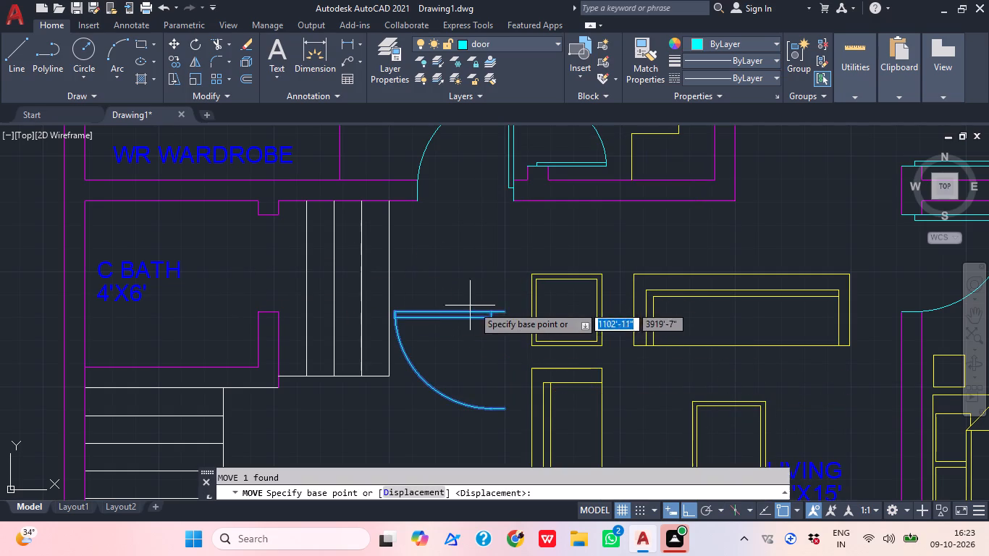
{"action": "left_click", "coordinate": [505, 313]}
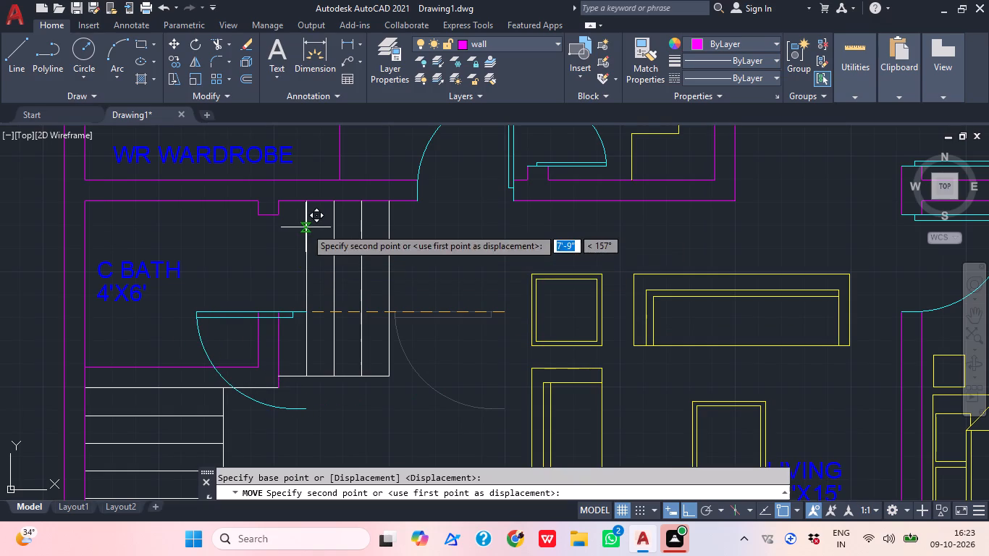
{"action": "scroll", "coordinate": [270, 222], "scroll_direction": "up", "scroll_amount": 4}
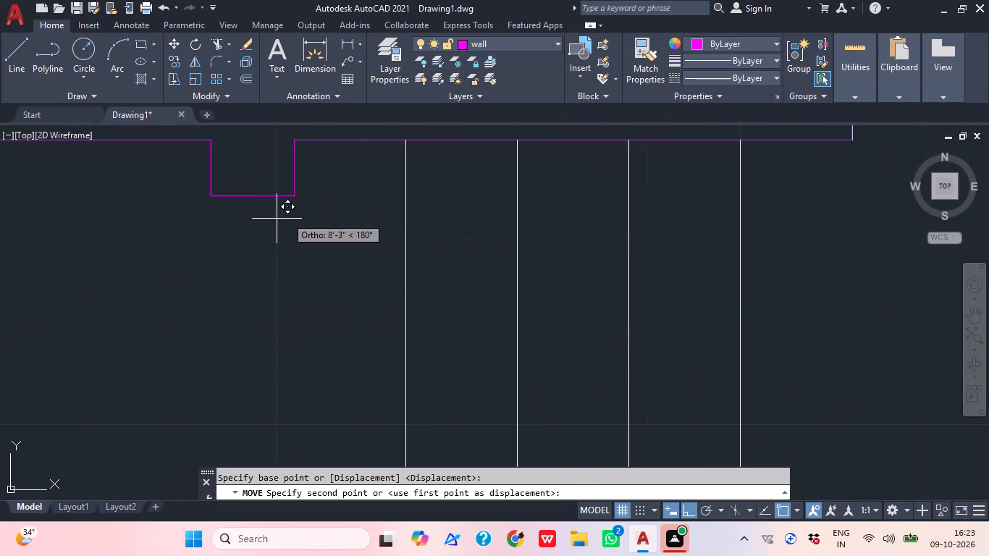
{"action": "left_click", "coordinate": [289, 201]}
{"action": "scroll", "coordinate": [363, 235], "scroll_direction": "down", "scroll_amount": 4}
{"action": "middle_click_drag", "start_coordinate": [455, 306], "coordinate": [454, 316]}
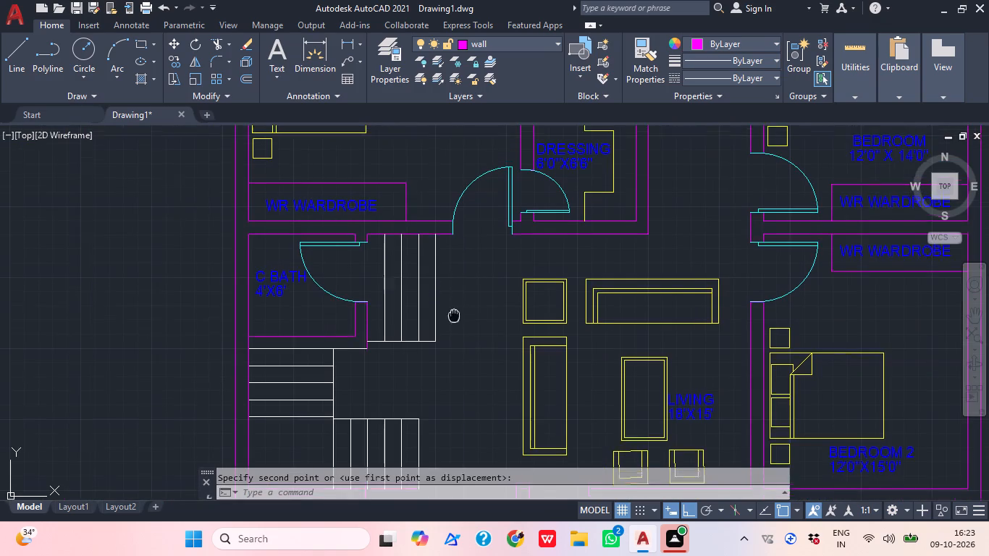
{"action": "middle_click_drag", "start_coordinate": [454, 316], "coordinate": [449, 334]}
{"action": "key", "text": "Escape"}
Make the text layer the current layer.
{"action": "scroll", "coordinate": [413, 300], "scroll_direction": "down", "scroll_amount": 2}
{"action": "middle_click_drag", "start_coordinate": [400, 381], "coordinate": [376, 381]}
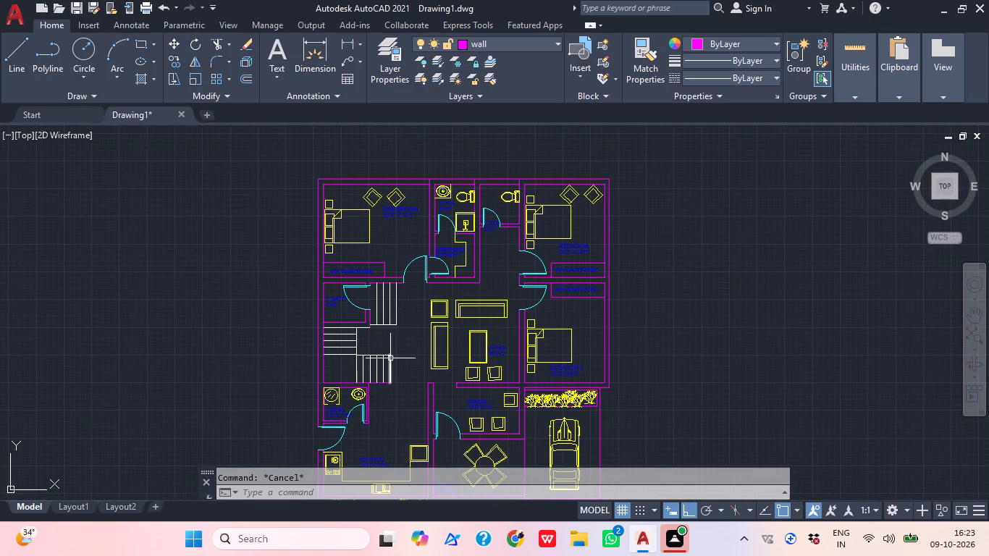
{"action": "left_click", "coordinate": [522, 39]}
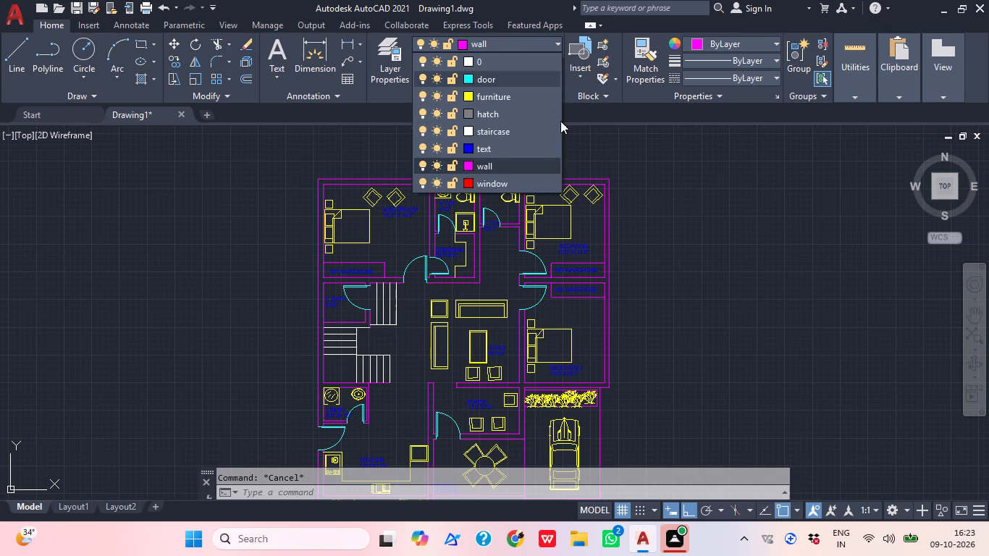
{"action": "left_click", "coordinate": [489, 136]}
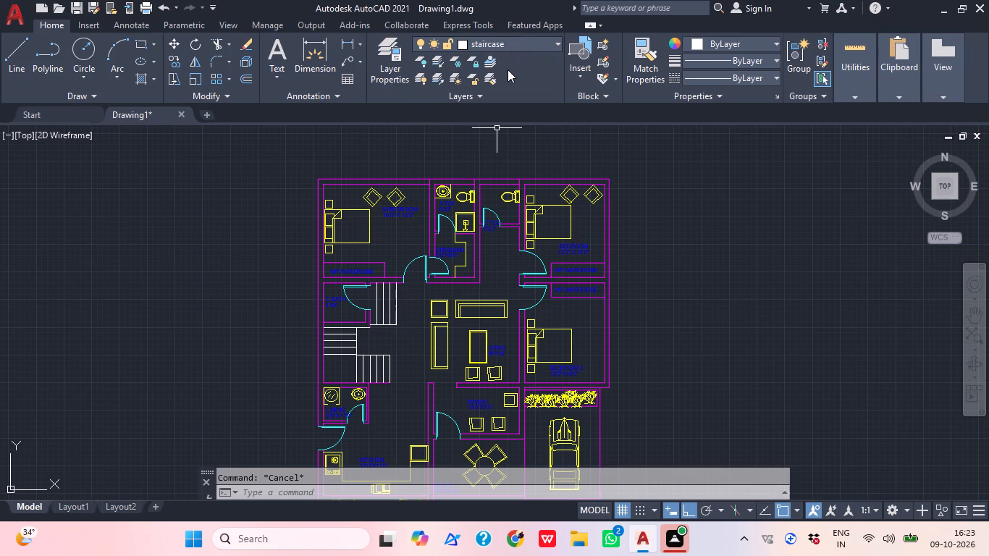
{"action": "left_click", "coordinate": [512, 48]}
{"action": "left_click", "coordinate": [500, 151]}
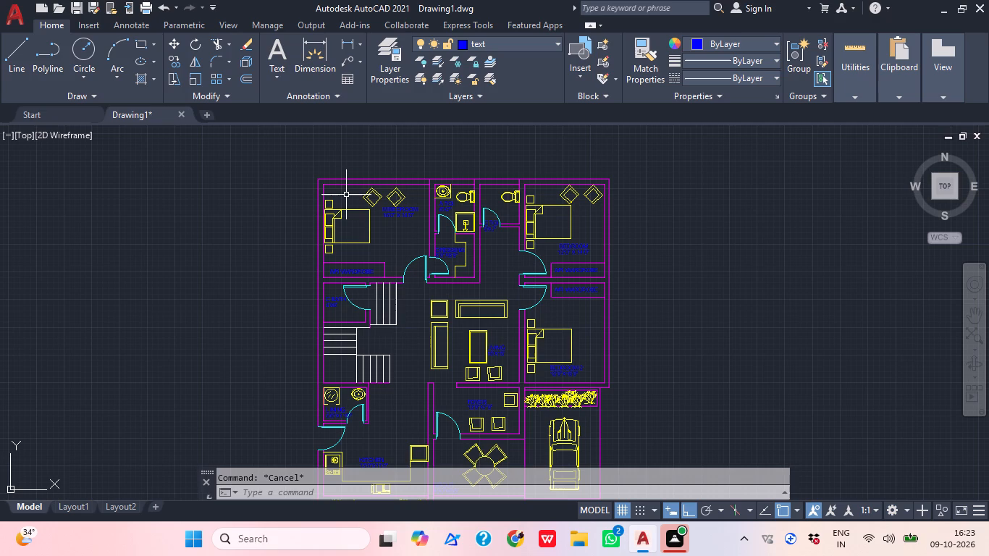
Add single-line text REF, about 3" high with no rotation, inside the double-outlined square at the end of the kitchen counter.
{"action": "middle_click_drag", "start_coordinate": [424, 228], "coordinate": [385, 177]}
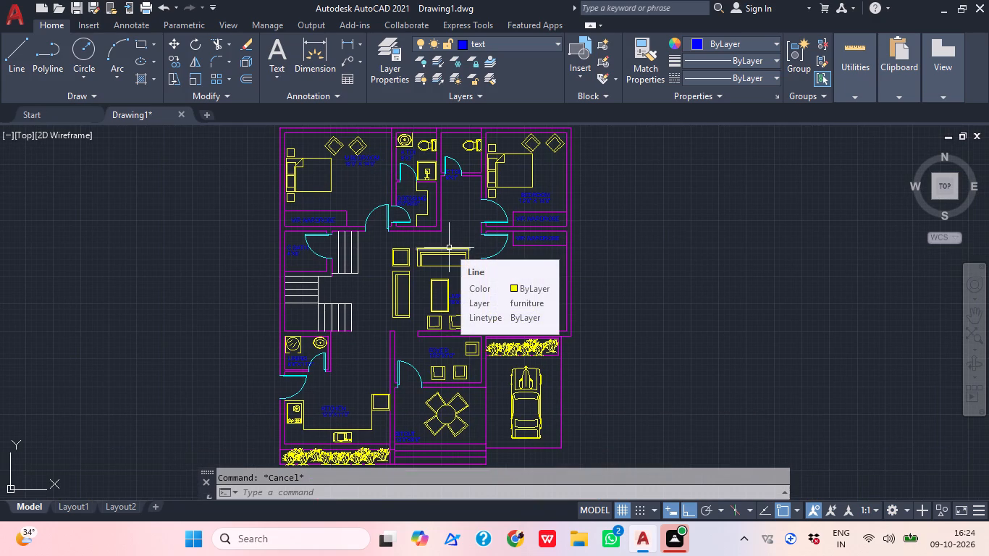
{"action": "middle_click_drag", "start_coordinate": [625, 378], "coordinate": [620, 329]}
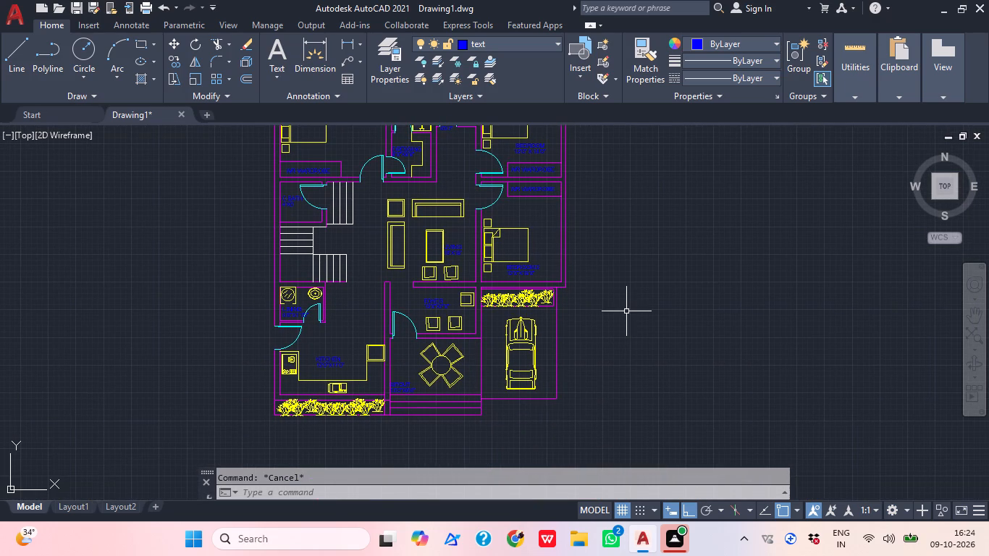
{"action": "middle_click", "coordinate": [508, 384]}
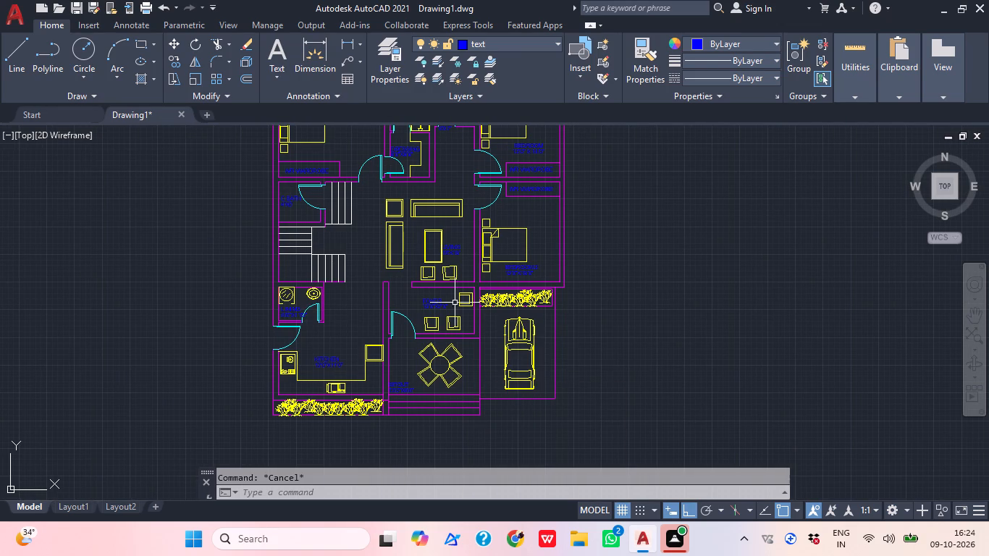
{"action": "scroll", "coordinate": [397, 349], "scroll_direction": "up", "scroll_amount": 3}
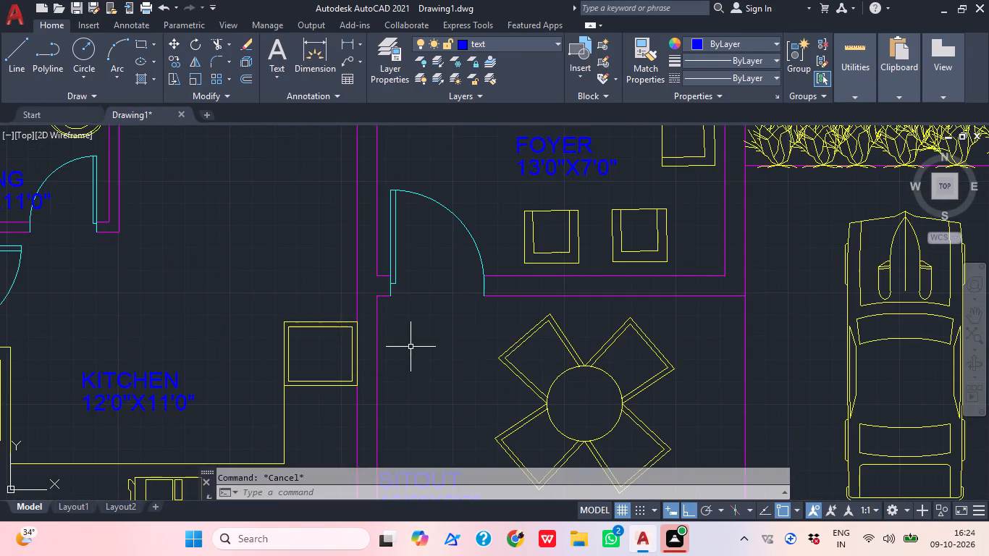
{"action": "scroll", "coordinate": [372, 337], "scroll_direction": "up", "scroll_amount": 1}
{"action": "type", "text": "TEXT"}
{"action": "key", "text": "space"}
{"action": "scroll", "coordinate": [324, 339], "scroll_direction": "up", "scroll_amount": 1}
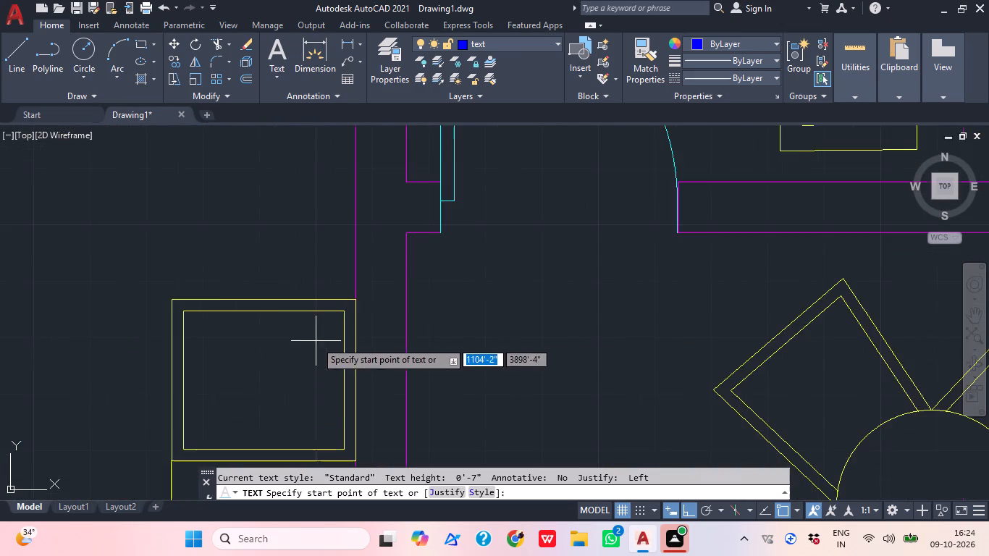
{"action": "middle_click_drag", "start_coordinate": [282, 371], "coordinate": [382, 360]}
{"action": "scroll", "coordinate": [382, 360], "scroll_direction": "up", "scroll_amount": 1}
{"action": "left_click", "coordinate": [278, 337]}
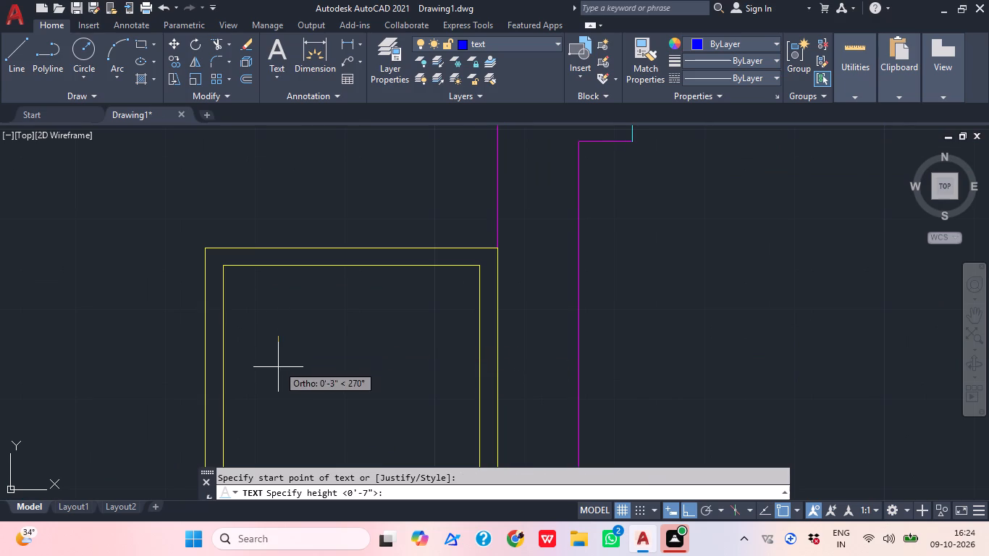
{"action": "left_click", "coordinate": [266, 366]}
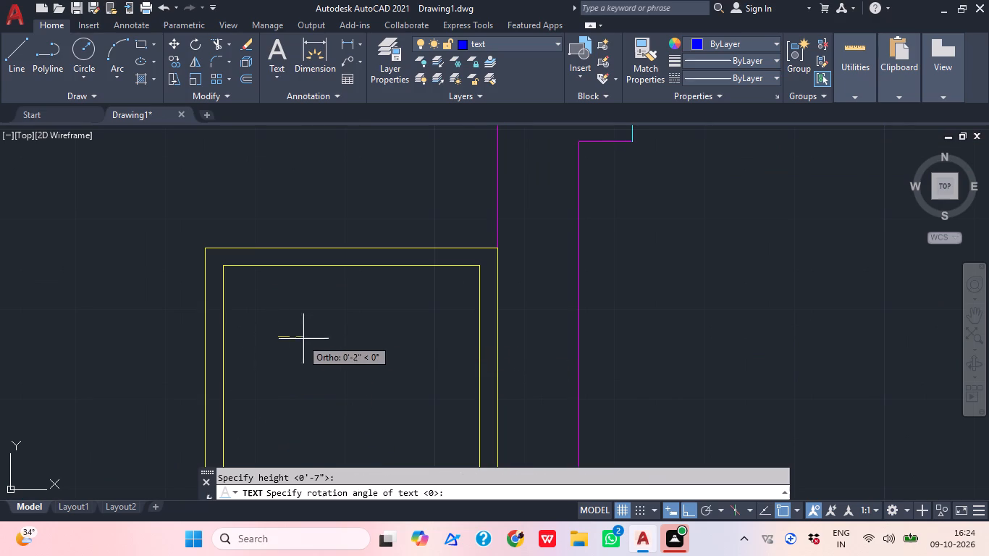
{"action": "left_click", "coordinate": [294, 336]}
{"action": "key", "text": "r"}
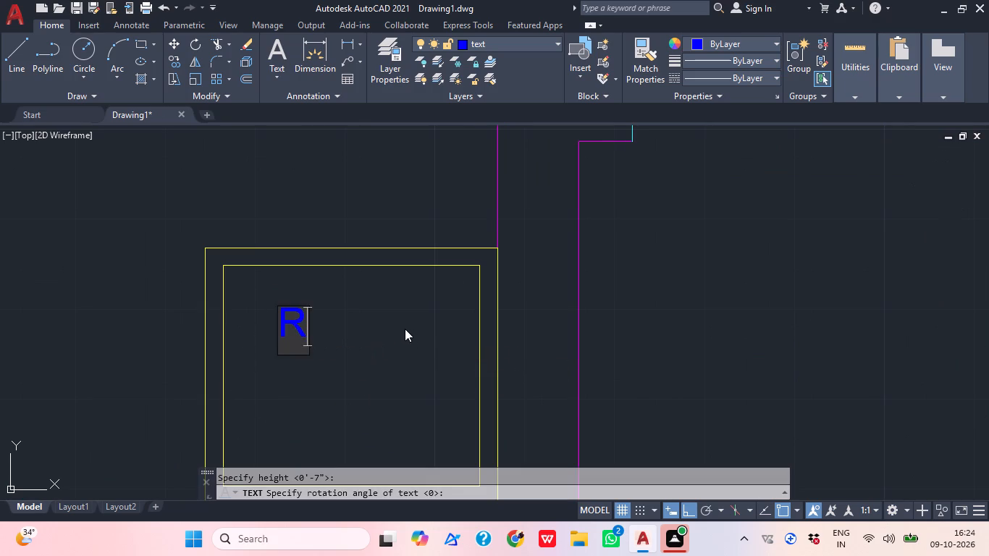
{"action": "key", "text": "e"}
{"action": "key", "text": "f"}
{"action": "left_click", "coordinate": [405, 275]}
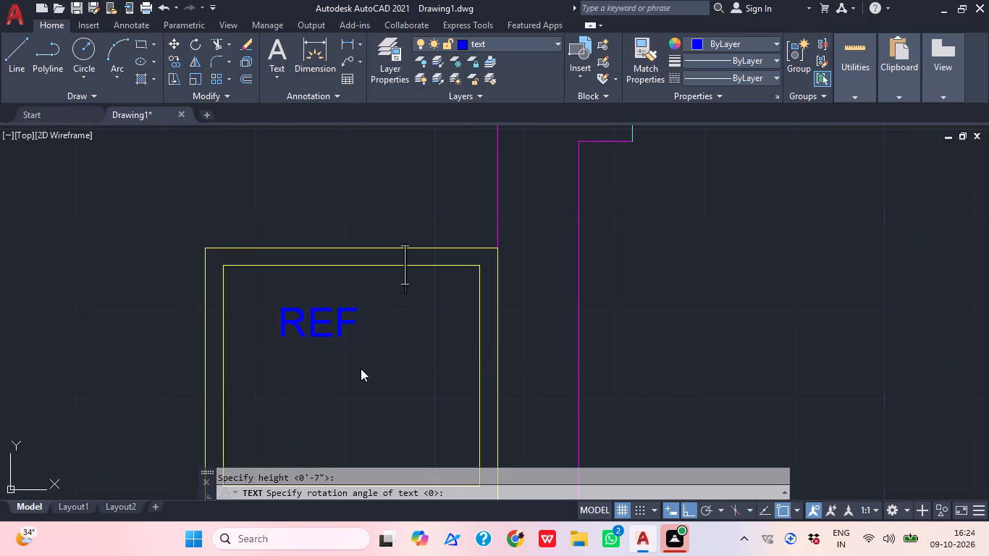
{"action": "key", "text": "Escape"}
Move the REF text about 9" straight down inside the kitchen square.
{"action": "left_click", "coordinate": [364, 347]}
{"action": "left_click", "coordinate": [322, 329]}
{"action": "type", "text": "M"}
{"action": "key", "text": "space"}
{"action": "left_click", "coordinate": [318, 325]}
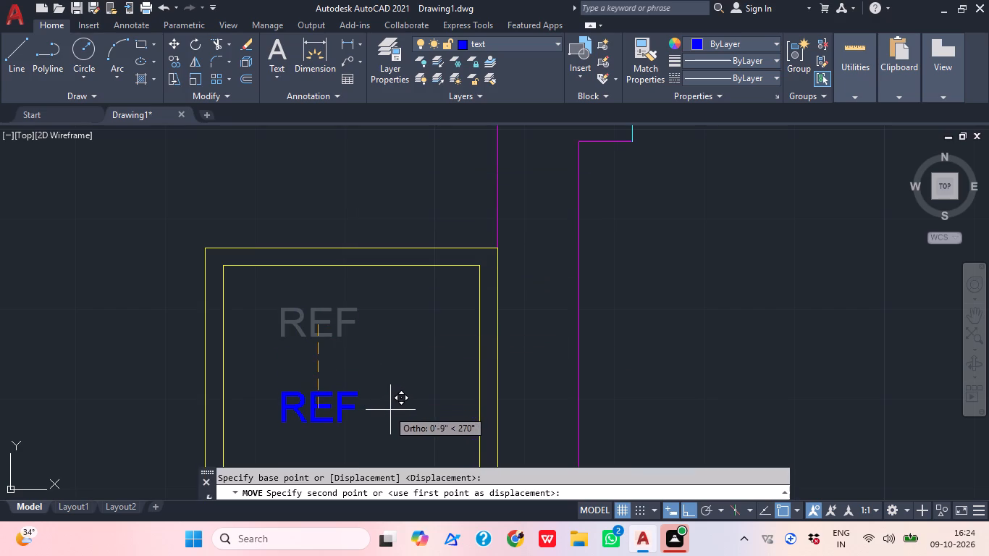
{"action": "left_click", "coordinate": [390, 410]}
Shift the REF text slightly left and back up to about mid-height of the square.
{"action": "middle_click_drag", "start_coordinate": [394, 377], "coordinate": [493, 299]}
{"action": "scroll", "coordinate": [493, 299], "scroll_direction": "up", "scroll_amount": 1}
{"action": "scroll", "coordinate": [445, 316], "scroll_direction": "down", "scroll_amount": 2}
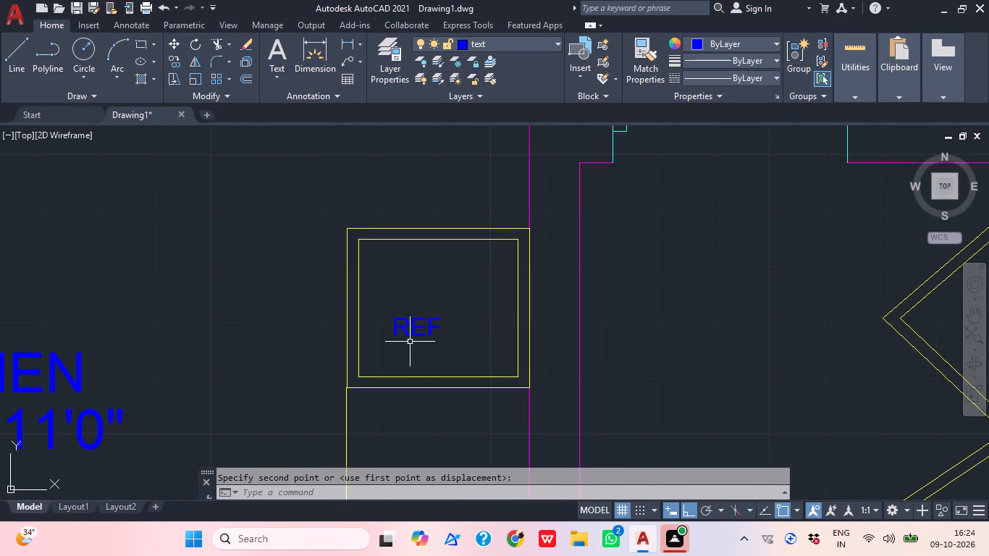
{"action": "scroll", "coordinate": [410, 342], "scroll_direction": "up", "scroll_amount": 1}
{"action": "left_click", "coordinate": [426, 329]}
{"action": "key", "text": "m"}
{"action": "key", "text": "space"}
{"action": "left_click", "coordinate": [405, 319]}
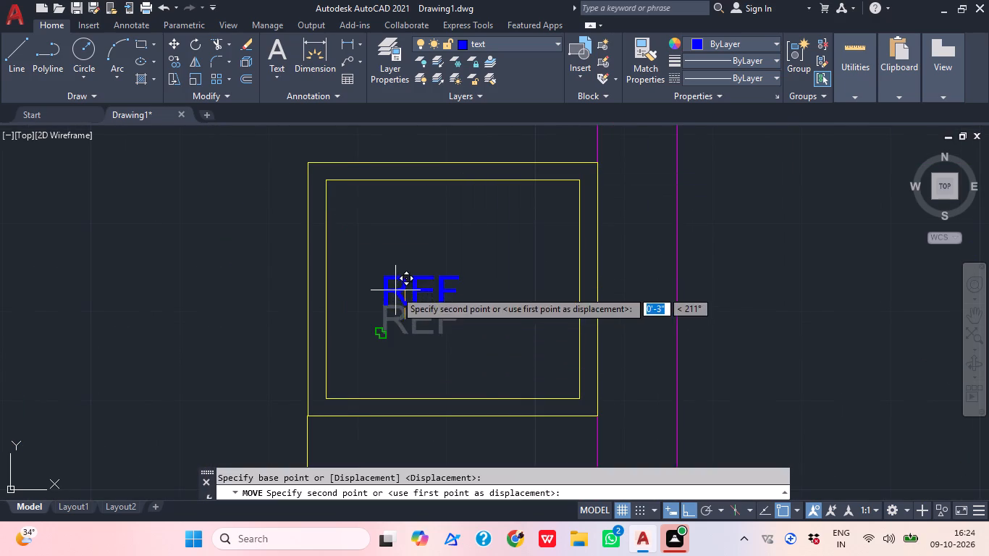
{"action": "left_click", "coordinate": [395, 290]}
{"action": "left_click", "coordinate": [421, 334]}
{"action": "left_click", "coordinate": [405, 327]}
{"action": "type", "text": "M"}
{"action": "key", "text": "space"}
{"action": "left_click", "coordinate": [403, 327]}
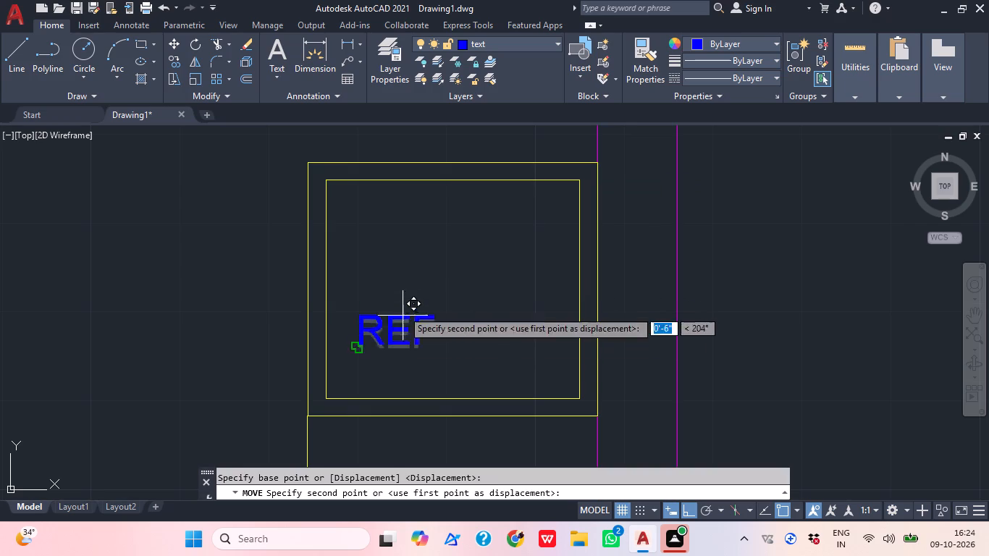
{"action": "left_click", "coordinate": [403, 297]}
Edit the REF text to put two spaces between each of its letters.
{"action": "double_click", "coordinate": [429, 301]}
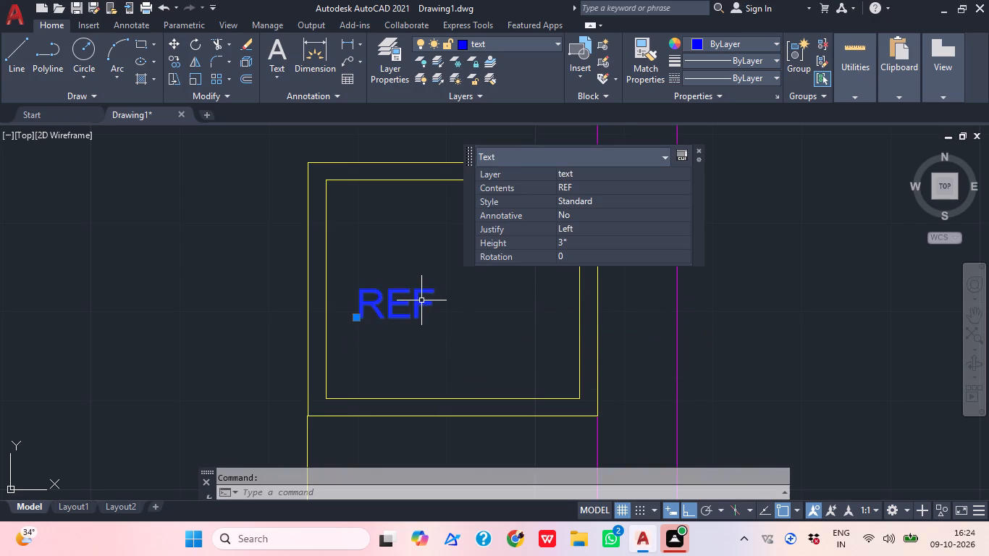
{"action": "double_click", "coordinate": [421, 299]}
{"action": "double_click", "coordinate": [420, 299]}
{"action": "left_click", "coordinate": [375, 309]}
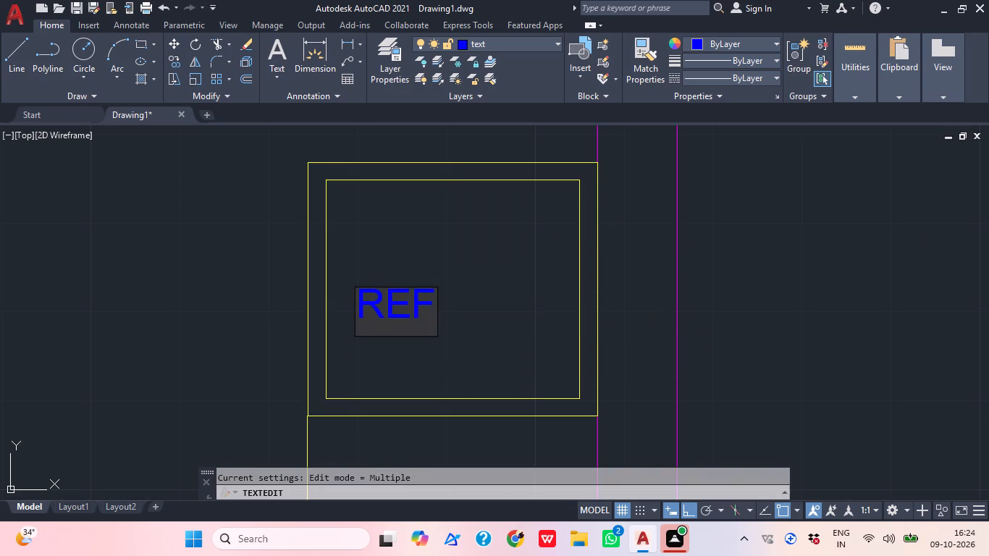
{"action": "key", "text": "space"}
{"action": "left_click", "coordinate": [426, 304]}
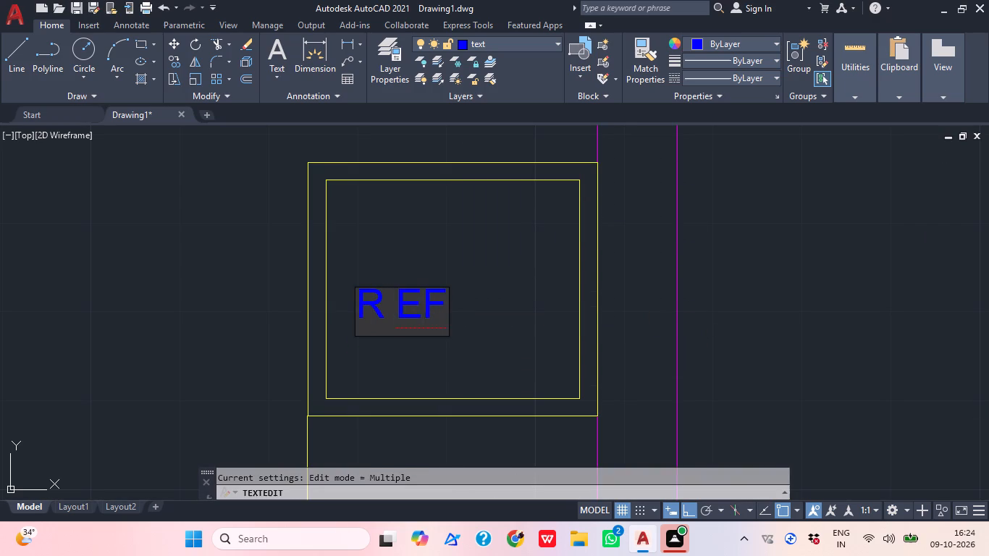
{"action": "key", "text": "space"}
{"action": "key", "text": "space"}
{"action": "left_click", "coordinate": [391, 308]}
{"action": "key", "text": "space"}
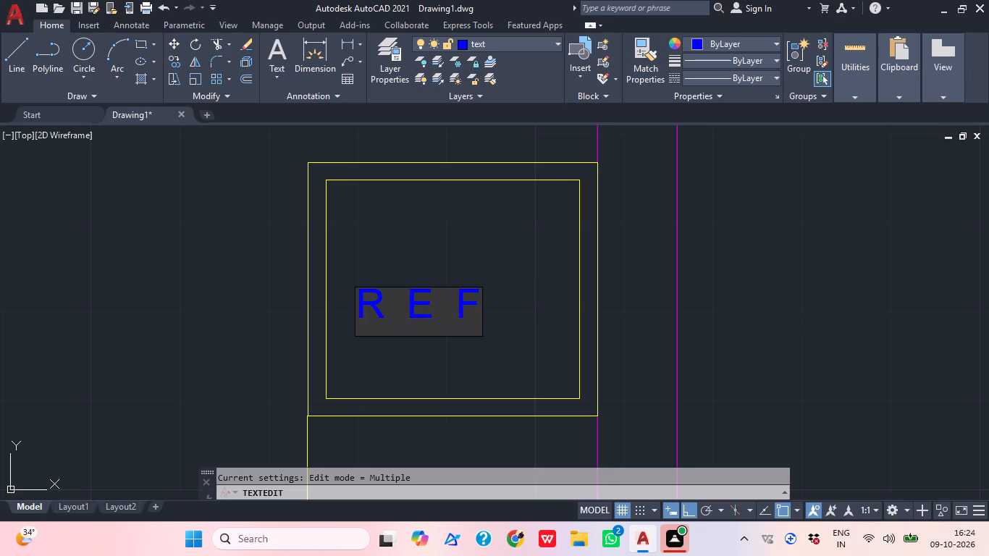
{"action": "left_click", "coordinate": [483, 215]}
{"action": "left_click", "coordinate": [480, 298]}
{"action": "left_click", "coordinate": [445, 300]}
{"action": "key", "text": "Escape"}
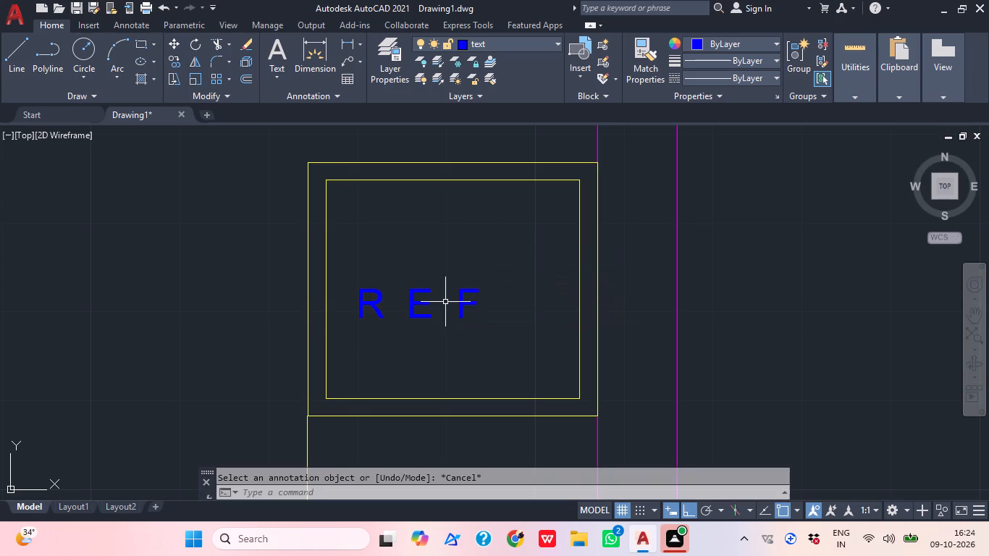
With Ortho turned off, move the spaced R E F text slightly right to centre it across the square.
{"action": "left_click", "coordinate": [445, 302]}
{"action": "left_click", "coordinate": [416, 287]}
{"action": "type", "text": "M"}
{"action": "key", "text": "space"}
{"action": "left_click", "coordinate": [418, 285]}
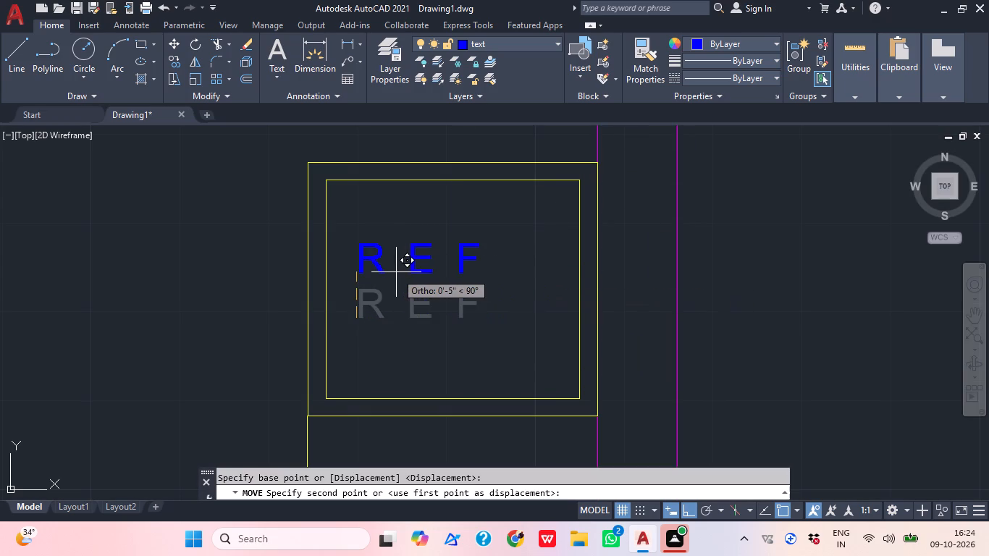
{"action": "left_click", "coordinate": [689, 506]}
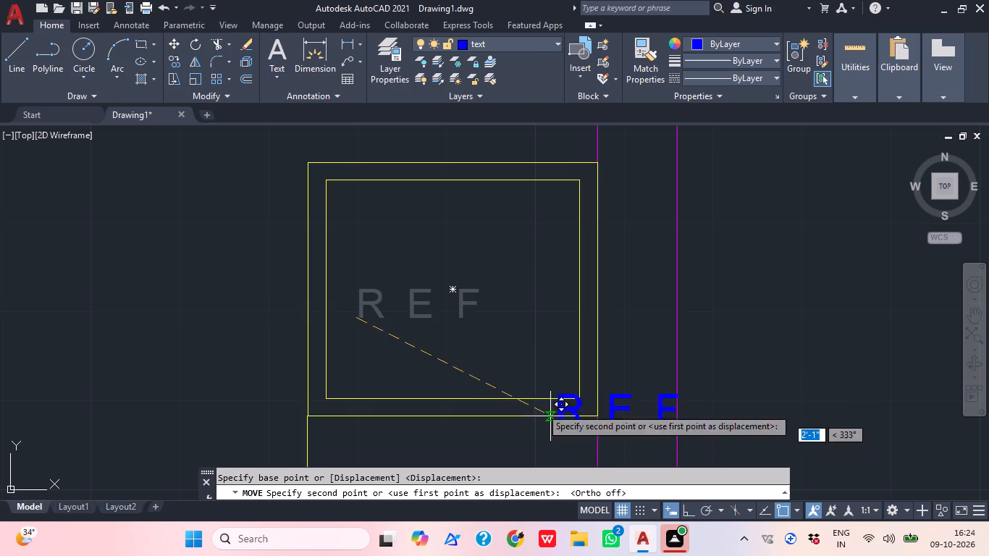
{"action": "left_click", "coordinate": [388, 317]}
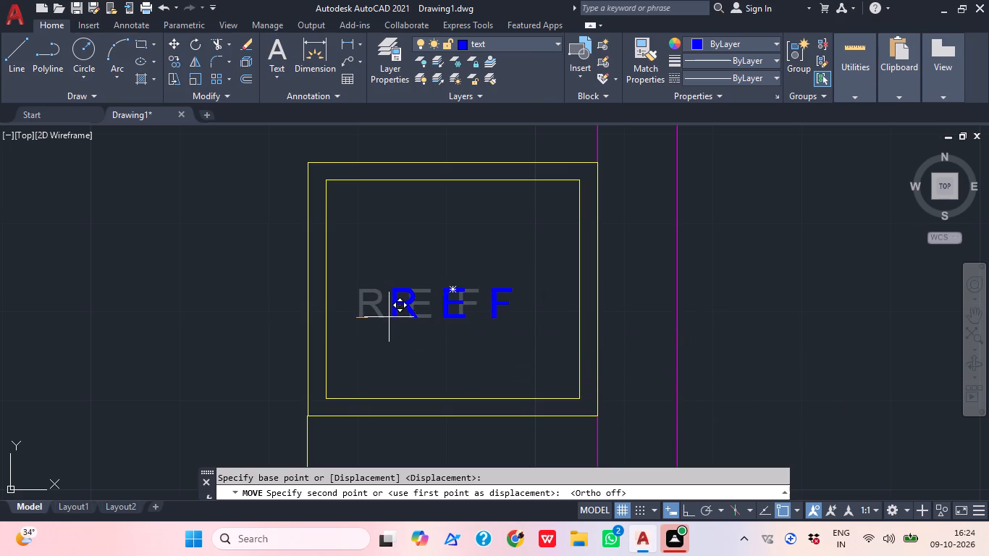
Review the labels, doors and furniture from the kitchen and foyer area out to the whole floor plan.
{"action": "scroll", "coordinate": [455, 271], "scroll_direction": "down", "scroll_amount": 2}
{"action": "middle_click_drag", "start_coordinate": [506, 316], "coordinate": [472, 333]}
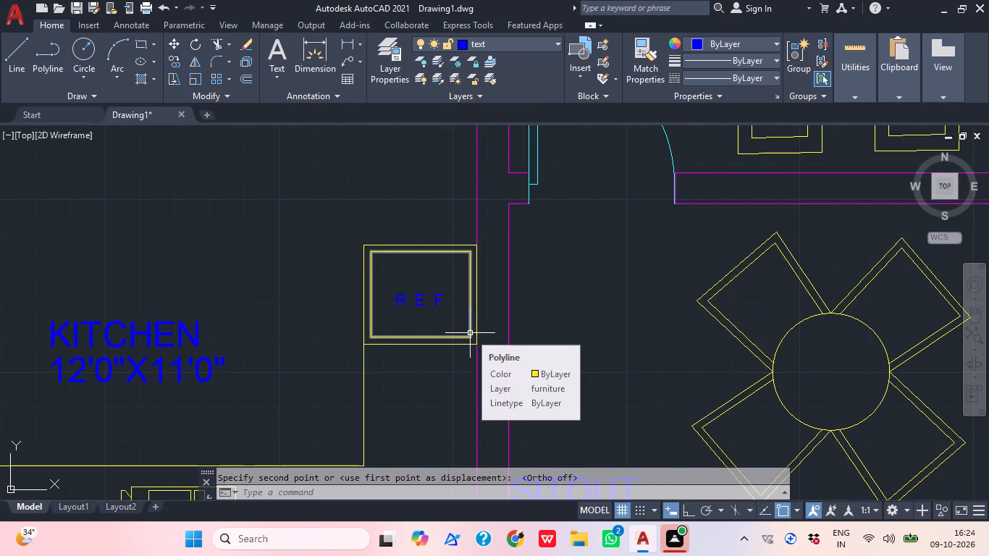
{"action": "scroll", "coordinate": [537, 302], "scroll_direction": "down", "scroll_amount": 1}
{"action": "middle_click_drag", "start_coordinate": [537, 302], "coordinate": [517, 326]}
{"action": "scroll", "coordinate": [508, 334], "scroll_direction": "down", "scroll_amount": 1}
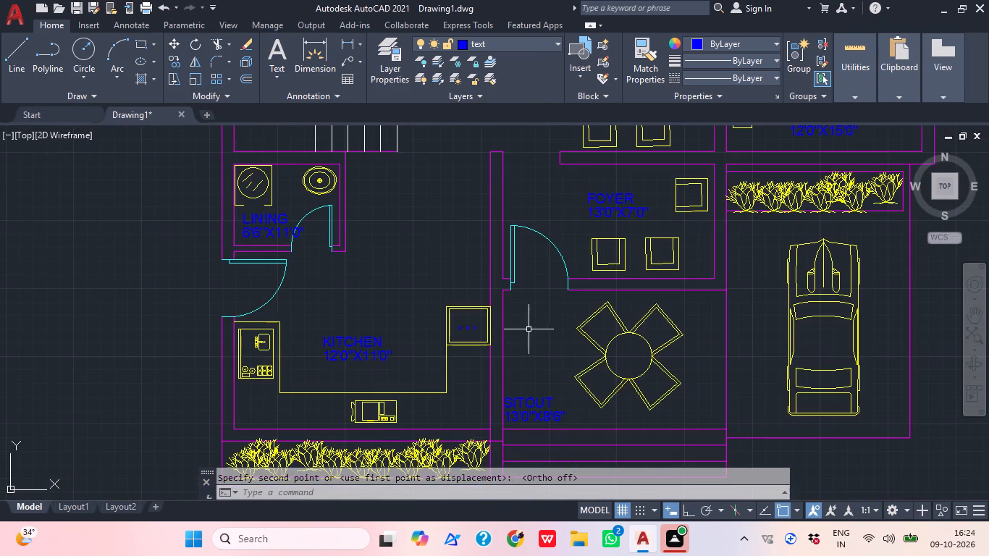
{"action": "middle_click_drag", "start_coordinate": [532, 331], "coordinate": [486, 368]}
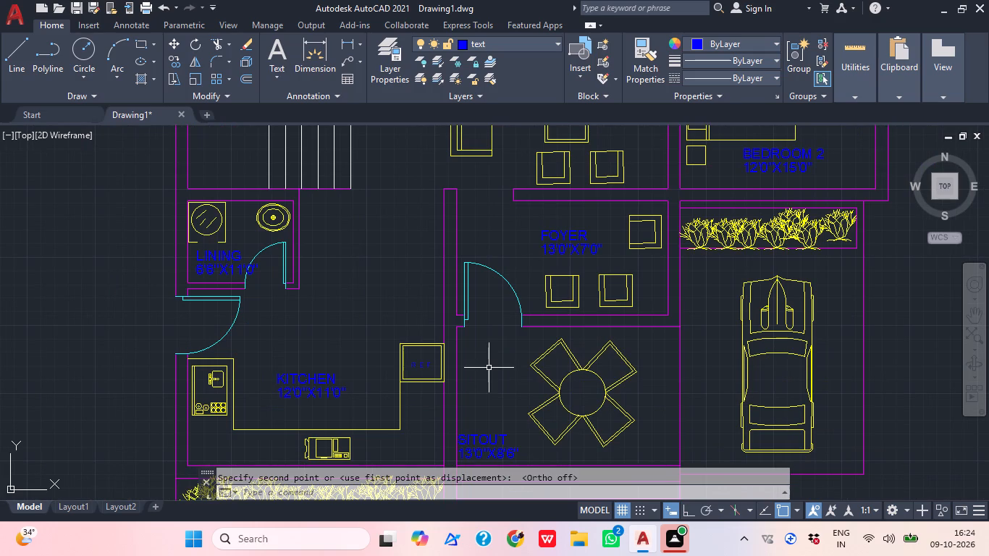
{"action": "scroll", "coordinate": [489, 368], "scroll_direction": "down", "scroll_amount": 2}
{"action": "middle_click_drag", "start_coordinate": [487, 368], "coordinate": [482, 351]}
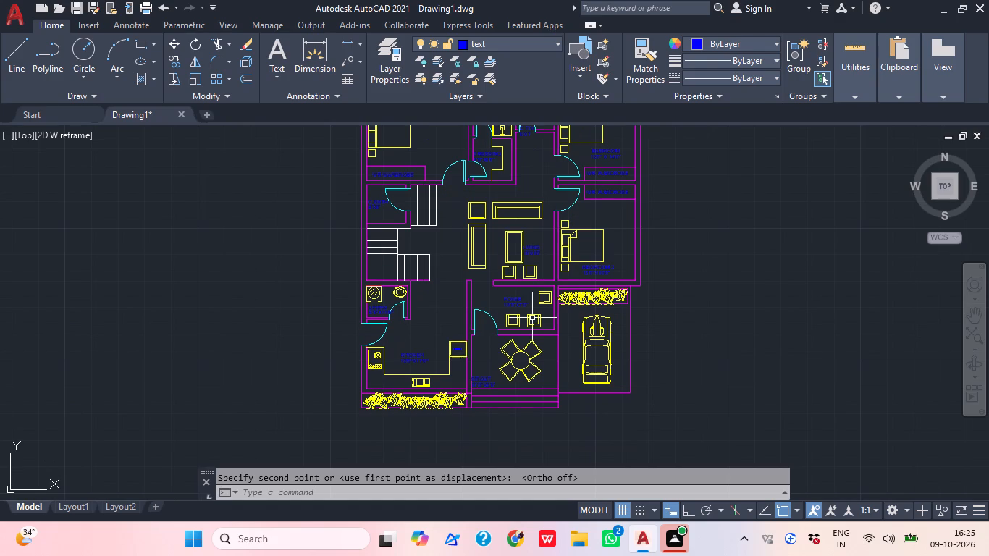
{"action": "middle_click_drag", "start_coordinate": [521, 324], "coordinate": [483, 378]}
{"action": "middle_click_drag", "start_coordinate": [577, 322], "coordinate": [564, 350]}
{"action": "scroll", "coordinate": [564, 350], "scroll_direction": "down", "scroll_amount": 1}
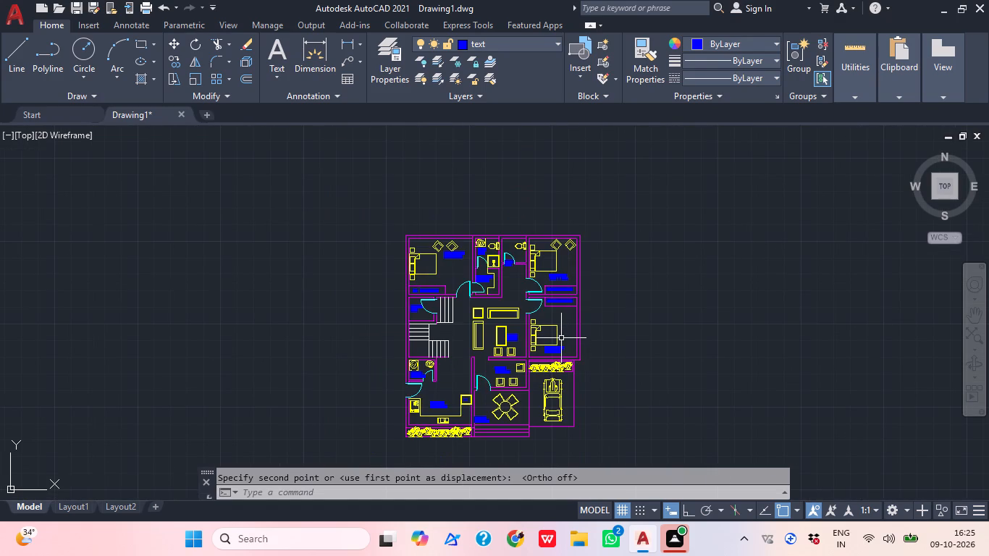
{"action": "middle_click", "coordinate": [403, 306]}
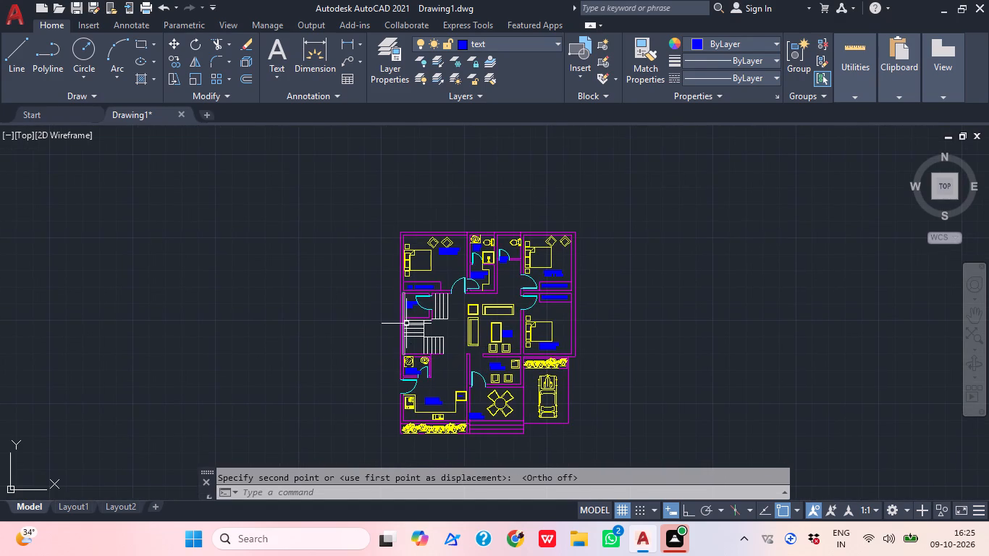
Make furniture the current layer.
{"action": "scroll", "coordinate": [435, 343], "scroll_direction": "up", "scroll_amount": 1}
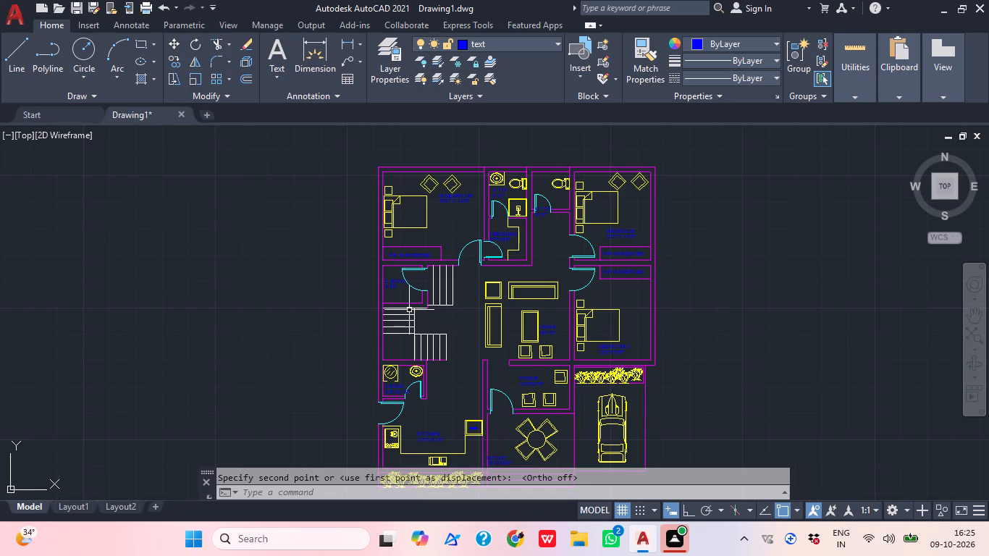
{"action": "middle_click_drag", "start_coordinate": [409, 310], "coordinate": [411, 296]}
{"action": "scroll", "coordinate": [411, 296], "scroll_direction": "up", "scroll_amount": 2}
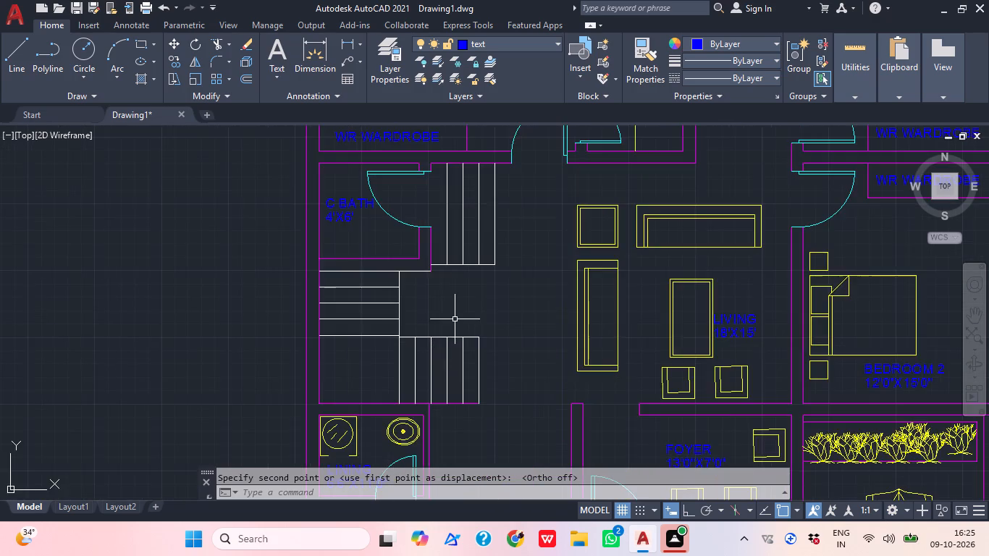
{"action": "scroll", "coordinate": [443, 327], "scroll_direction": "down", "scroll_amount": 1}
{"action": "middle_click_drag", "start_coordinate": [421, 347], "coordinate": [410, 358]}
{"action": "scroll", "coordinate": [410, 358], "scroll_direction": "up", "scroll_amount": 1}
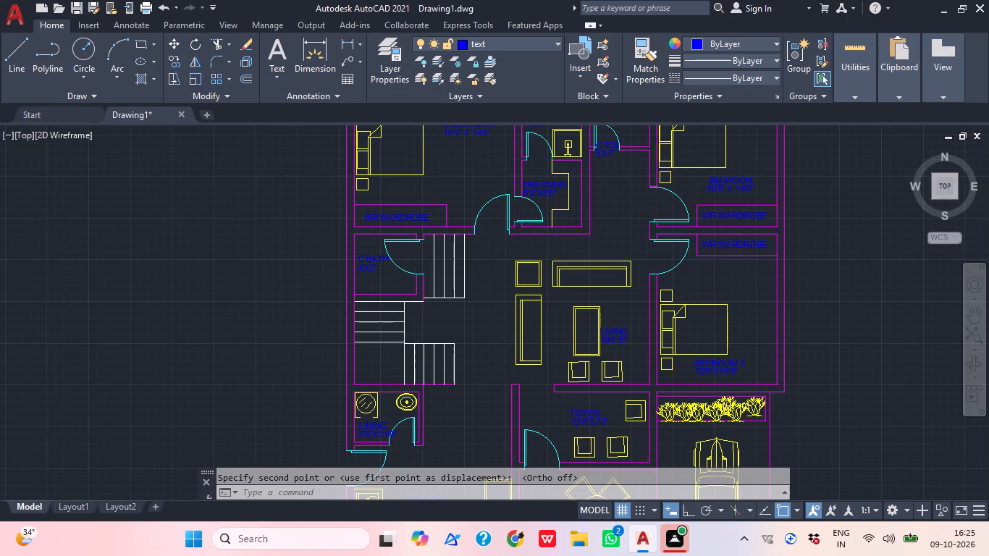
{"action": "type", "text": "RE"}
{"action": "key", "text": "Escape"}
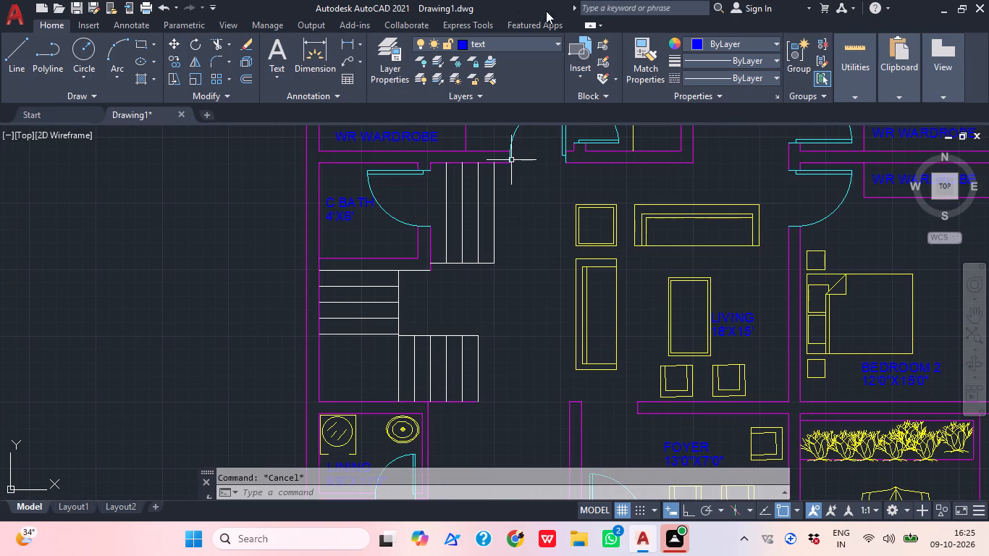
{"action": "left_click", "coordinate": [534, 43]}
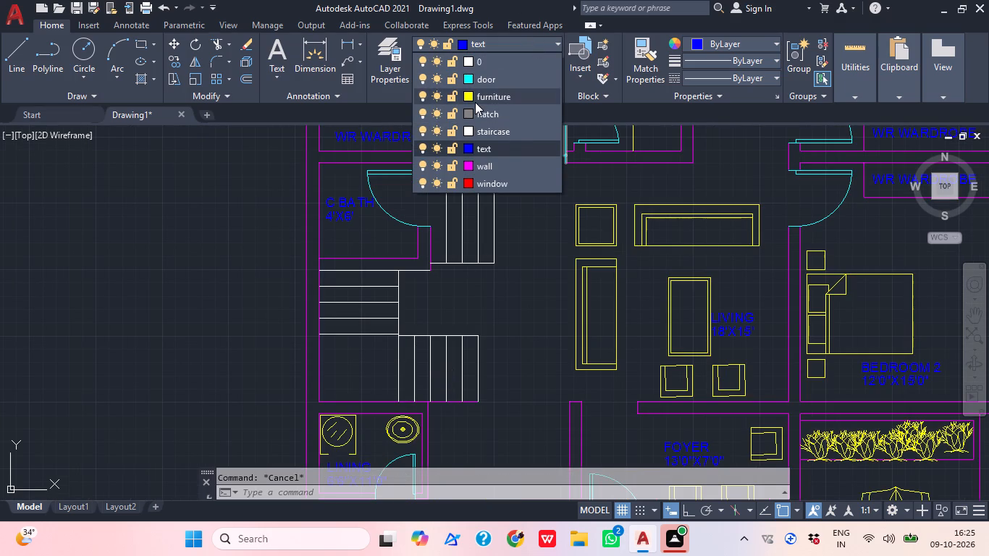
{"action": "left_click", "coordinate": [475, 102]}
Draw a rectangular table about 4'-2" by 2' in the open space beside the staircase flights.
{"action": "type", "text": "REC"}
{"action": "key", "text": "space"}
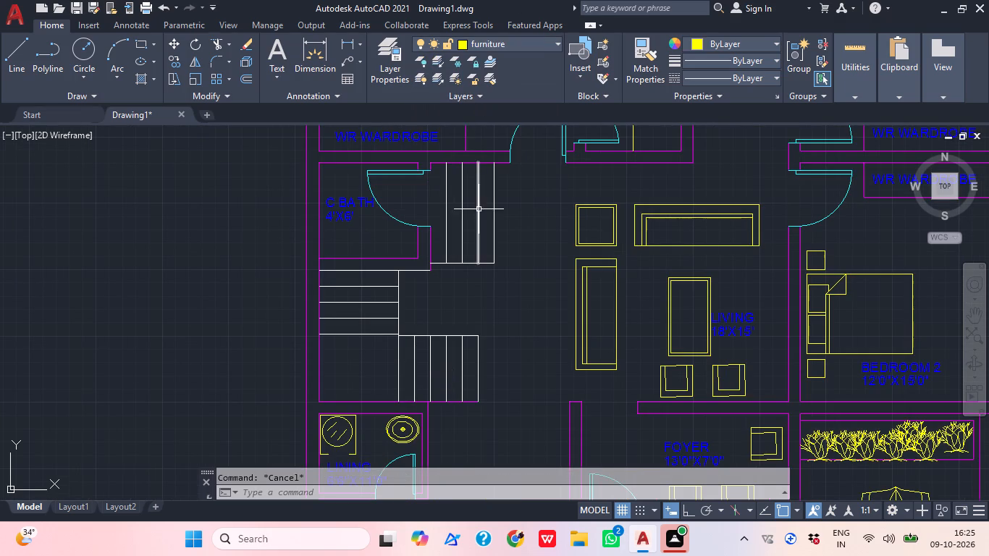
{"action": "middle_click_drag", "start_coordinate": [440, 288], "coordinate": [390, 253]}
{"action": "scroll", "coordinate": [390, 253], "scroll_direction": "up", "scroll_amount": 1}
{"action": "scroll", "coordinate": [387, 253], "scroll_direction": "down", "scroll_amount": 1}
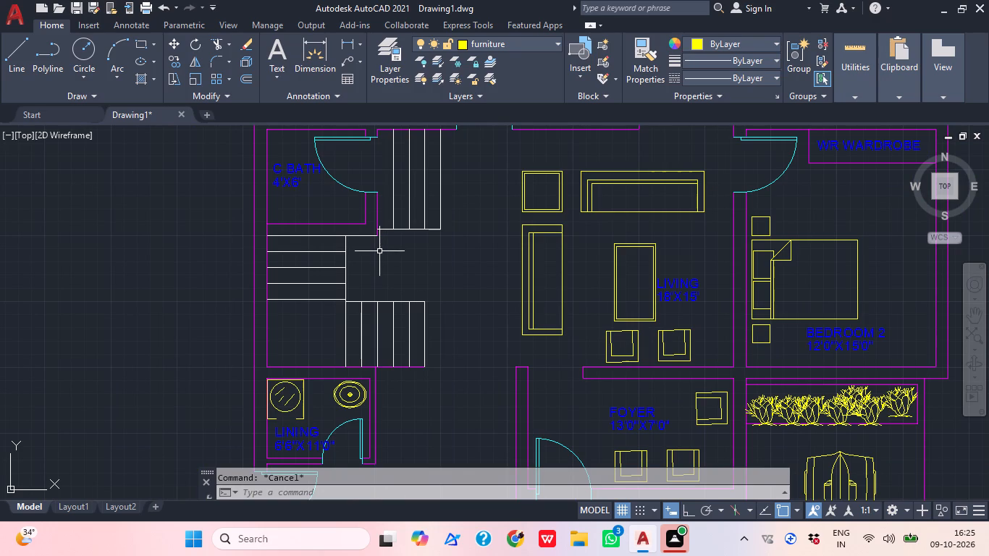
{"action": "scroll", "coordinate": [371, 256], "scroll_direction": "up", "scroll_amount": 2}
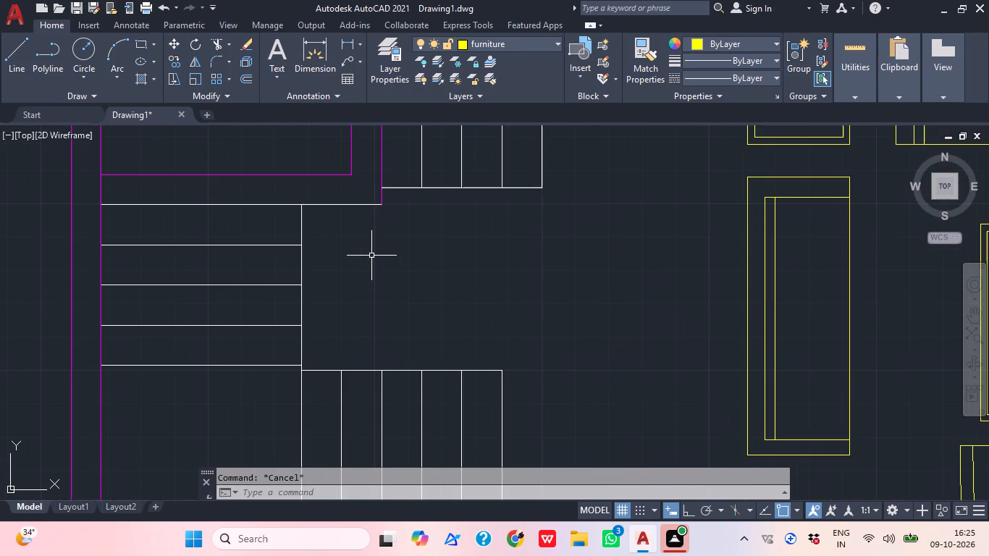
{"action": "key", "text": "r"}
{"action": "key", "text": "e"}
{"action": "type", "text": "C"}
{"action": "key", "text": "space"}
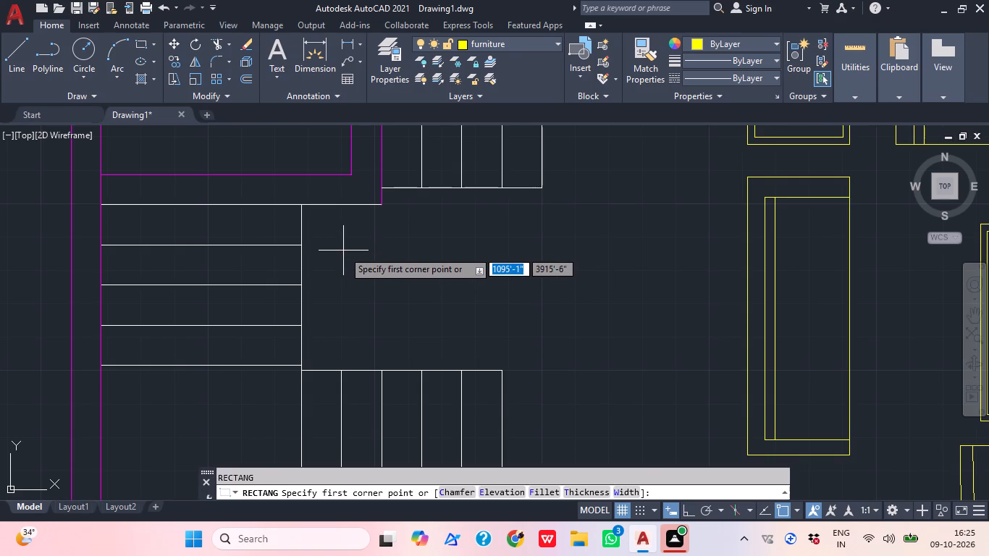
{"action": "left_click", "coordinate": [342, 245]}
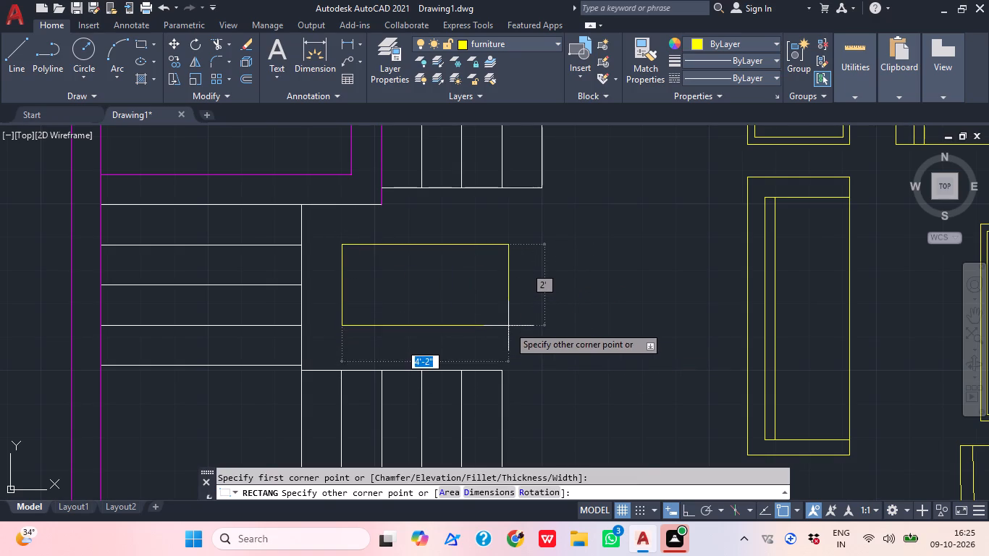
{"action": "left_click", "coordinate": [508, 326]}
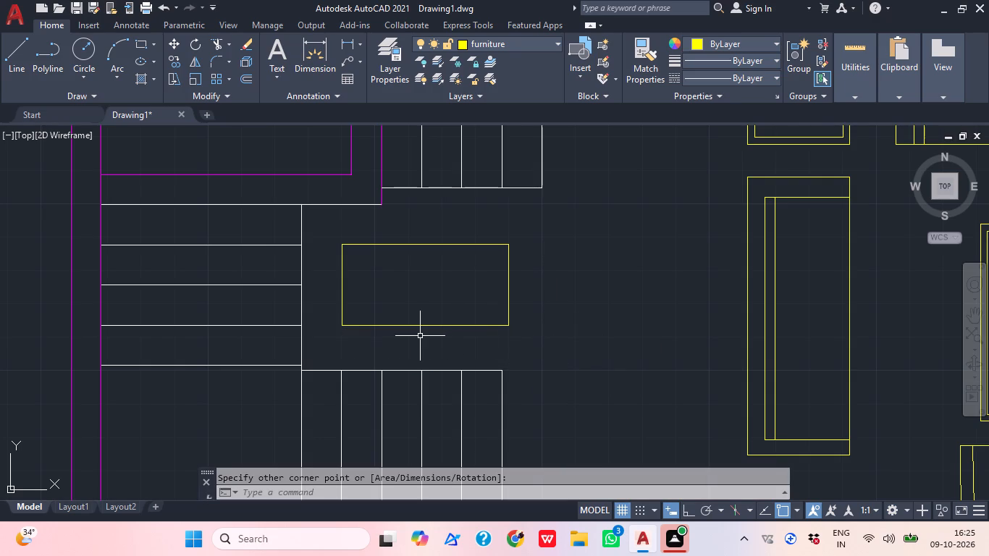
Draw a chair seat rectangle about 1'-4" by 1' just off the table's short edge facing the staircase.
{"action": "type", "text": "RE"}
{"action": "type", "text": "C"}
{"action": "key", "text": "space"}
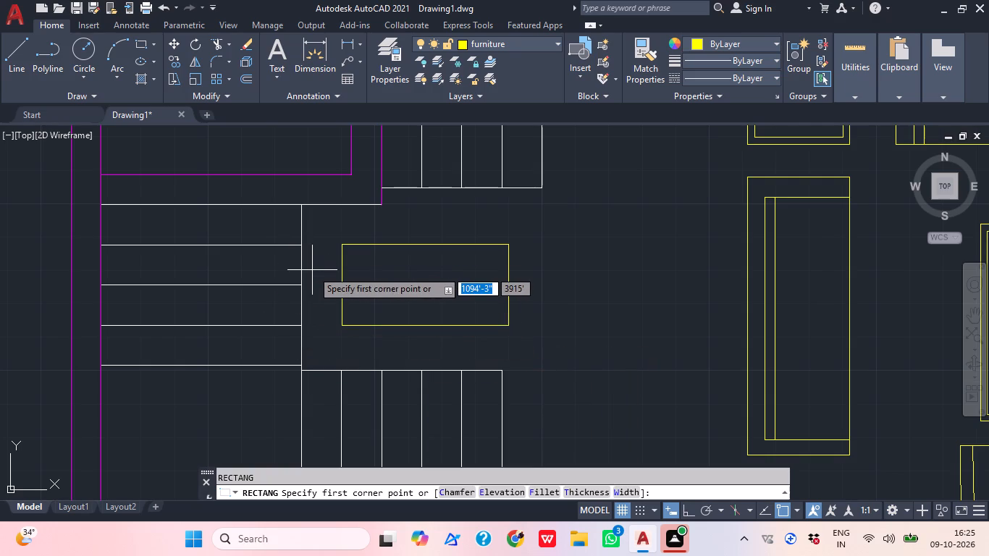
{"action": "scroll", "coordinate": [312, 270], "scroll_direction": "up", "scroll_amount": 2}
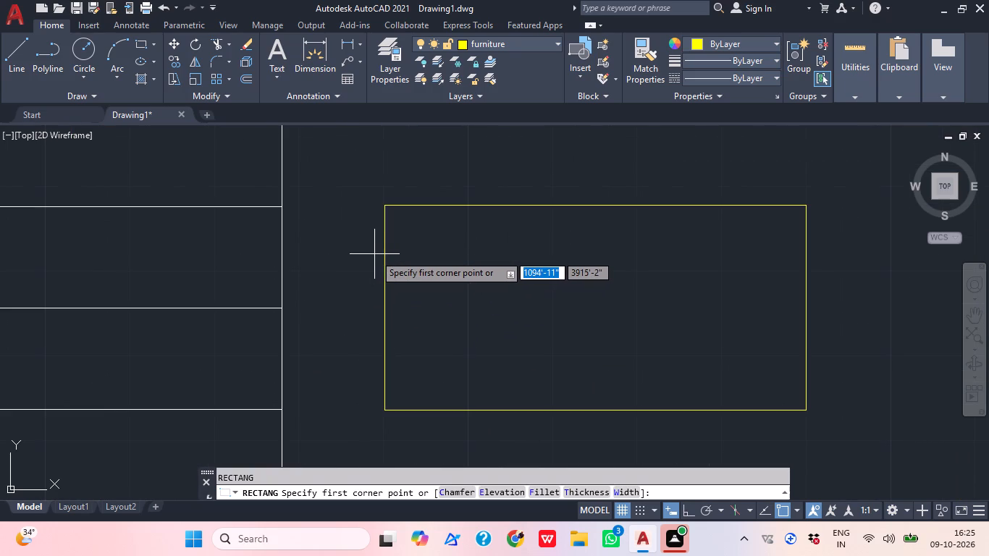
{"action": "left_click", "coordinate": [374, 254]}
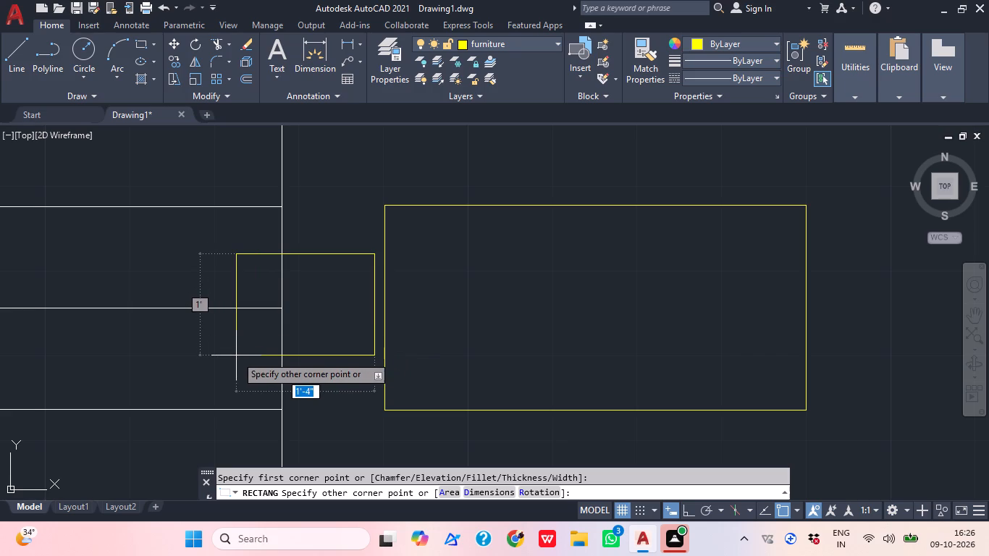
{"action": "left_click", "coordinate": [236, 355]}
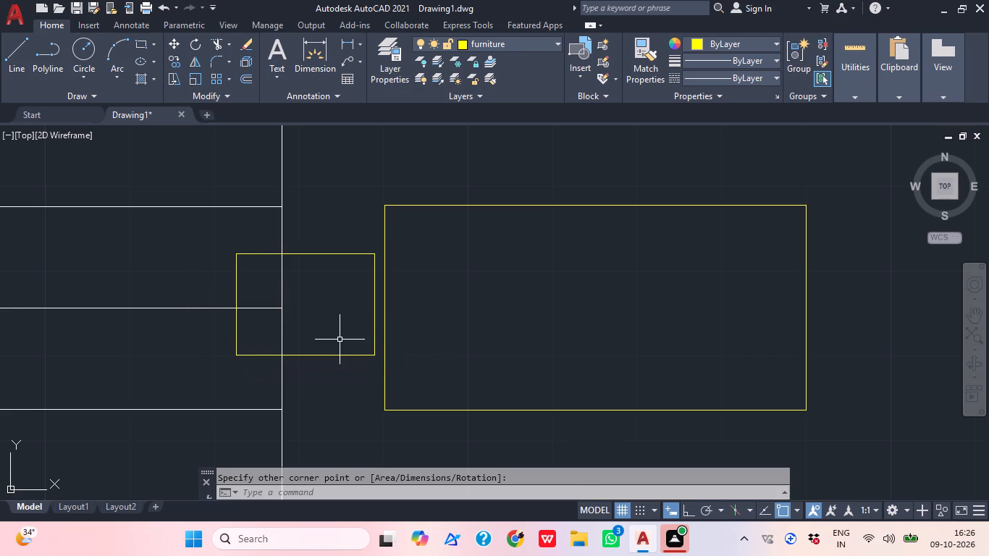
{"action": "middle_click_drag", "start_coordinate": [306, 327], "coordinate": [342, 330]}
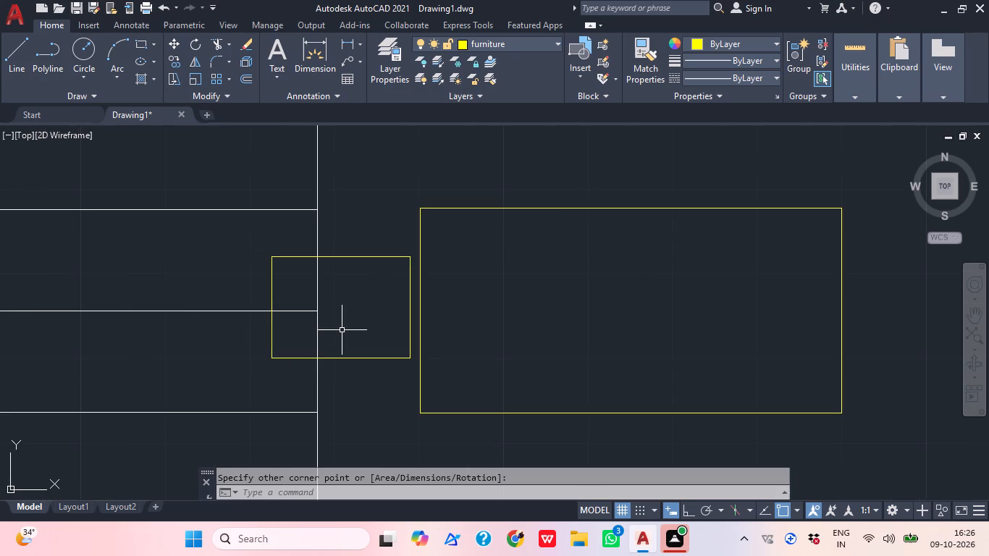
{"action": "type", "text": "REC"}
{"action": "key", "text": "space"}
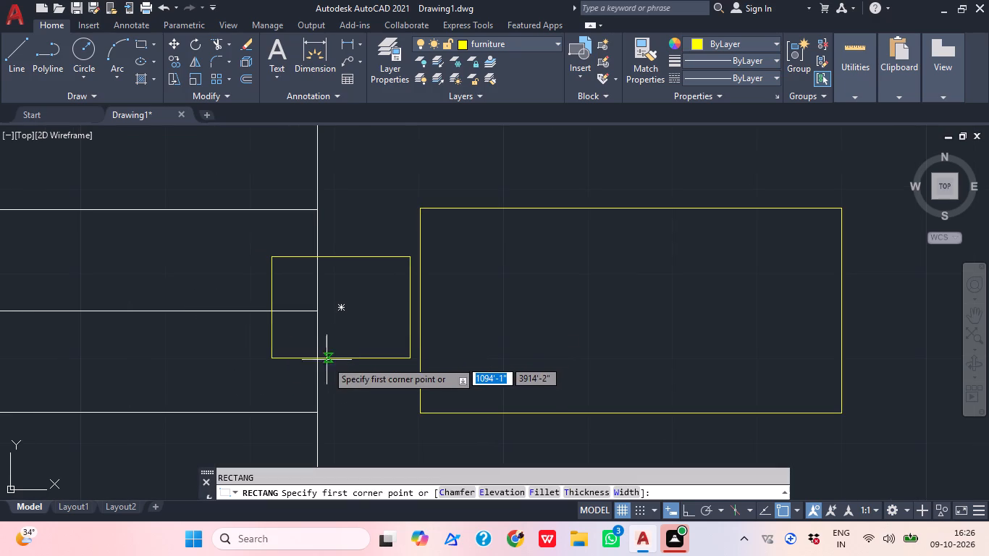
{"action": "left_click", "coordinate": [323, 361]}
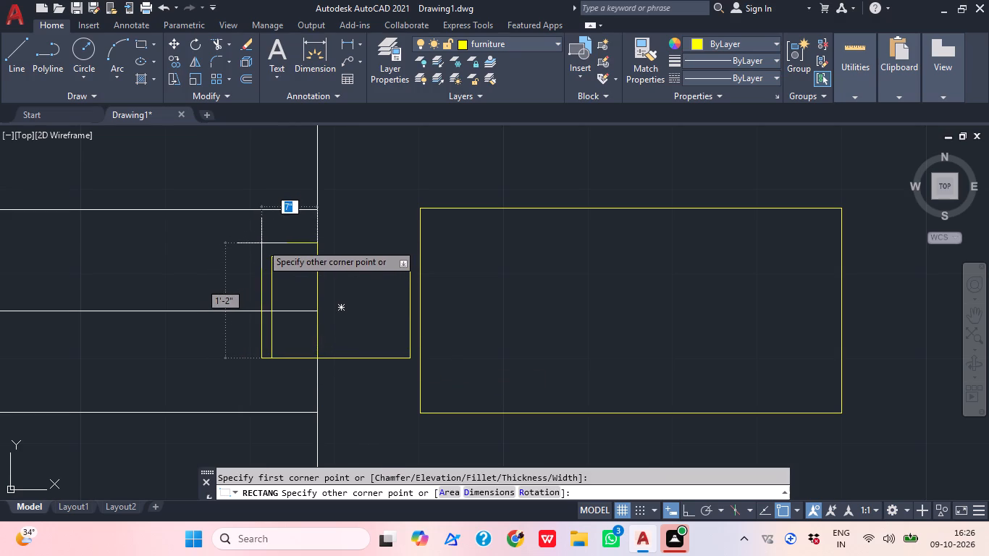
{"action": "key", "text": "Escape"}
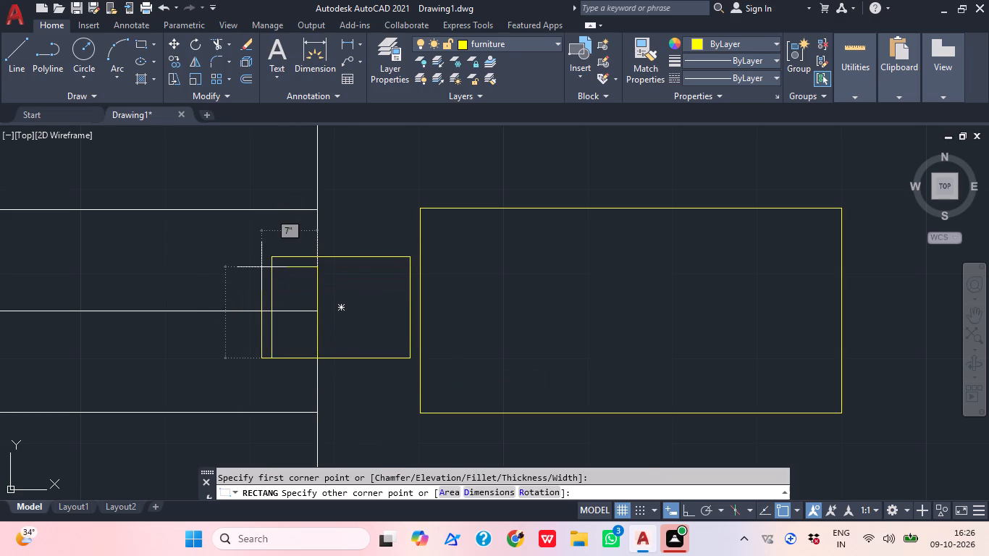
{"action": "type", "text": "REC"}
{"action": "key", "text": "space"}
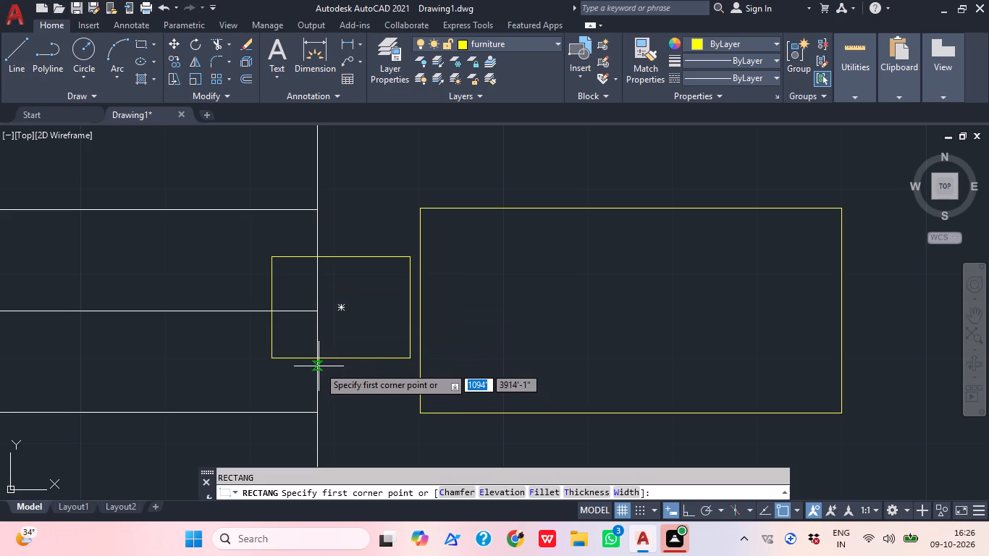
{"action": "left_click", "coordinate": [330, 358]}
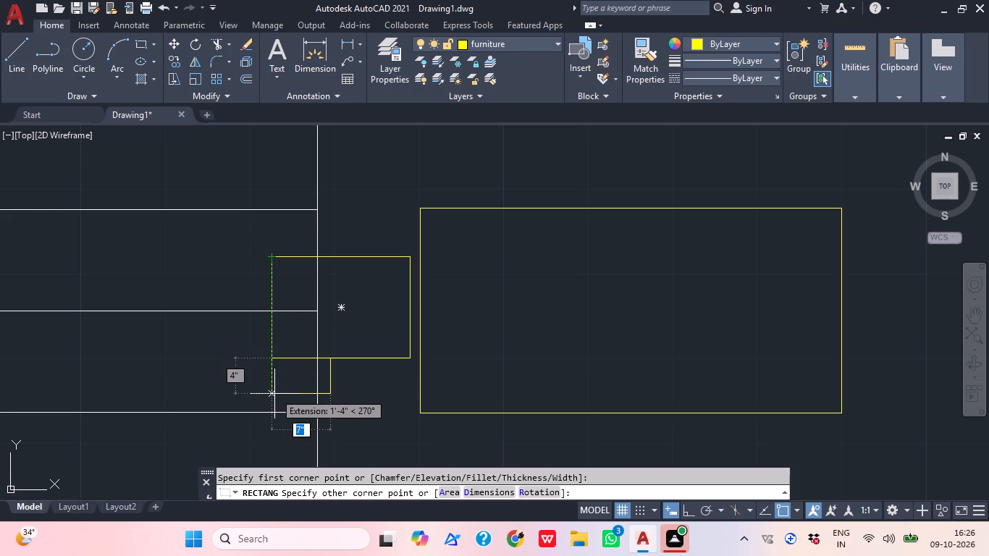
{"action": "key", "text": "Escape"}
Draw a narrow backrest rectangle overlapping the seat's end away from the table and extending slightly past both seat edges.
{"action": "type", "text": "REC"}
{"action": "key", "text": "space"}
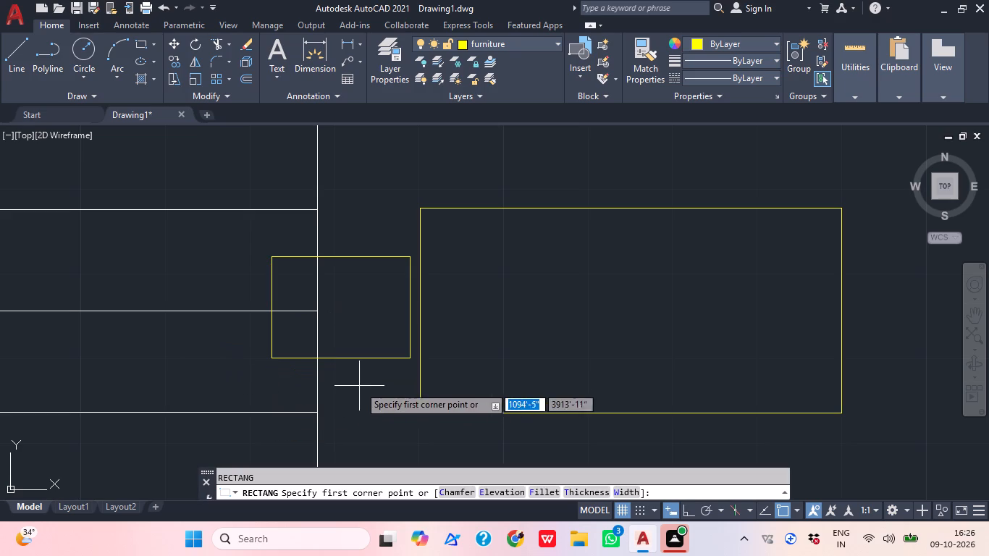
{"action": "left_click", "coordinate": [325, 377]}
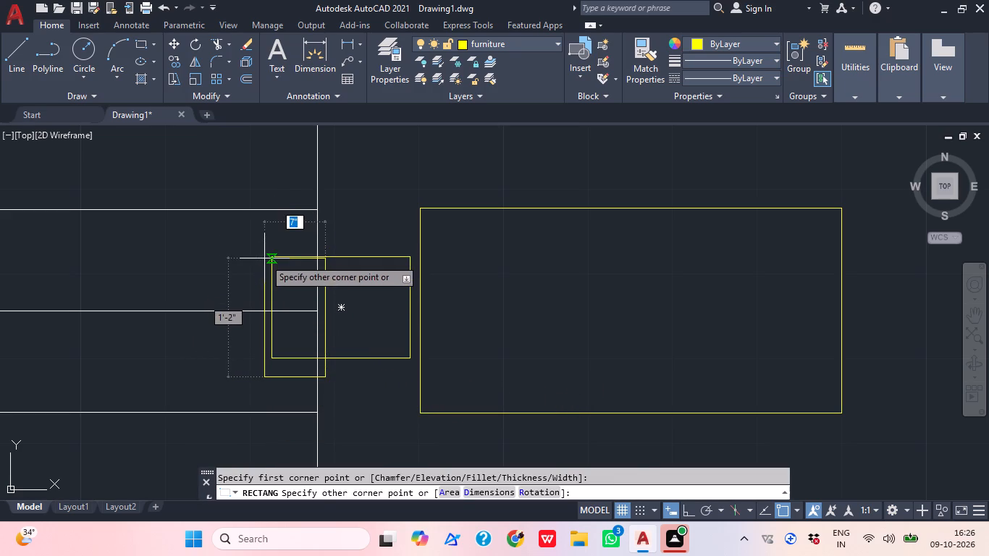
{"action": "left_click", "coordinate": [259, 238]}
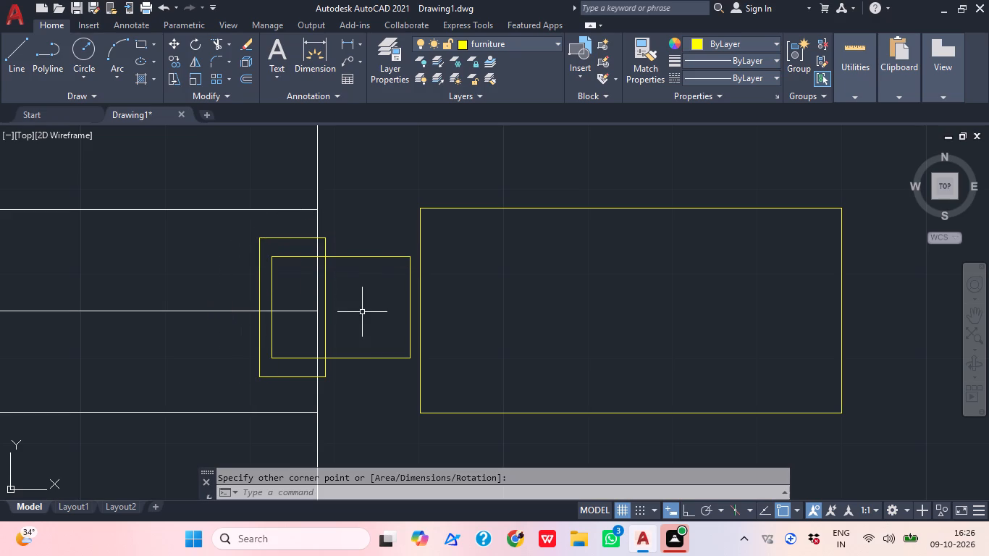
Explode the backrest rectangle and trim the part of its inner line that crosses the chair seat.
{"action": "middle_click_drag", "start_coordinate": [355, 313], "coordinate": [367, 320]}
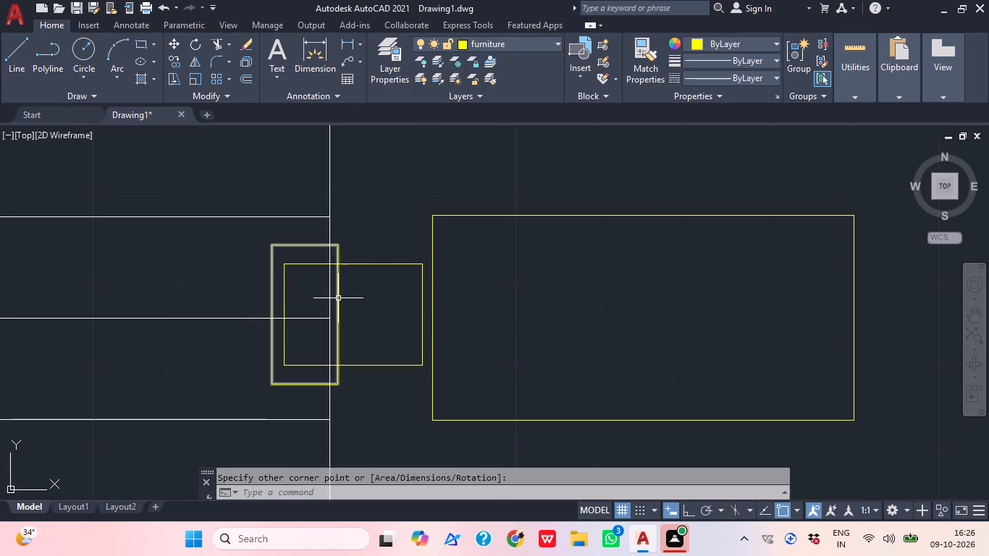
{"action": "left_click", "coordinate": [338, 296]}
{"action": "key", "text": "x"}
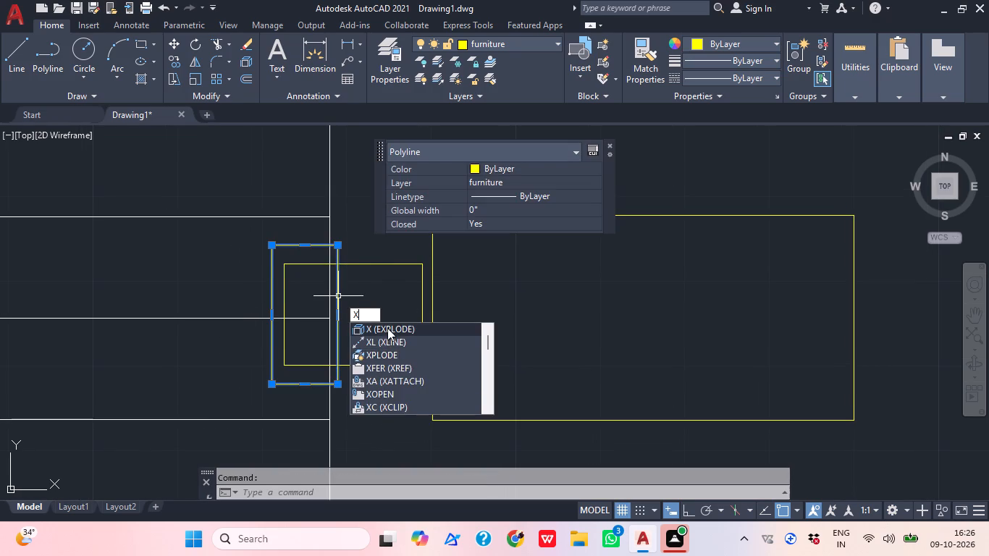
{"action": "left_click", "coordinate": [387, 326]}
{"action": "type", "text": "TR"}
{"action": "key", "text": "space"}
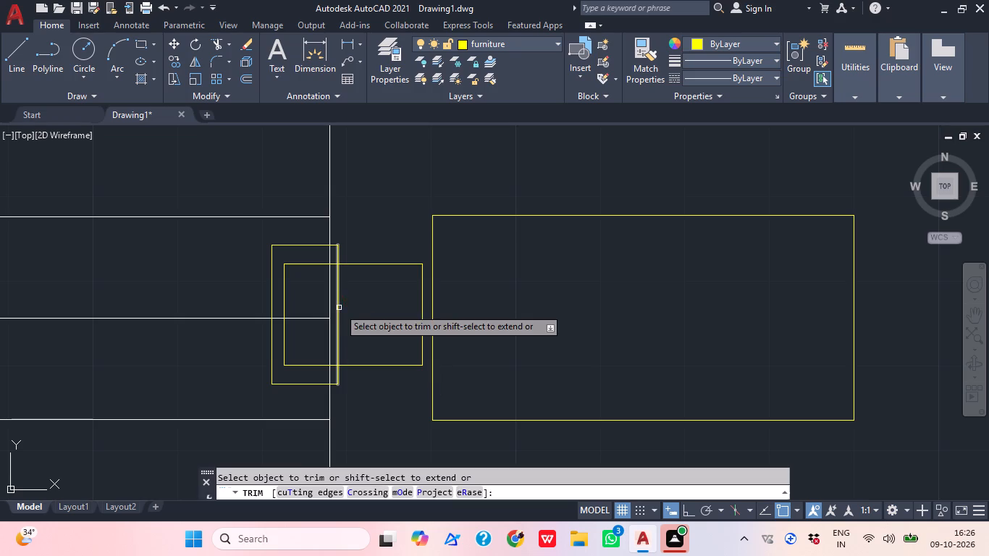
{"action": "scroll", "coordinate": [339, 308], "scroll_direction": "up", "scroll_amount": 2}
{"action": "left_click", "coordinate": [332, 319]}
{"action": "key", "text": "Escape"}
{"action": "scroll", "coordinate": [395, 264], "scroll_direction": "up", "scroll_amount": 1}
{"action": "scroll", "coordinate": [408, 263], "scroll_direction": "down", "scroll_amount": 1}
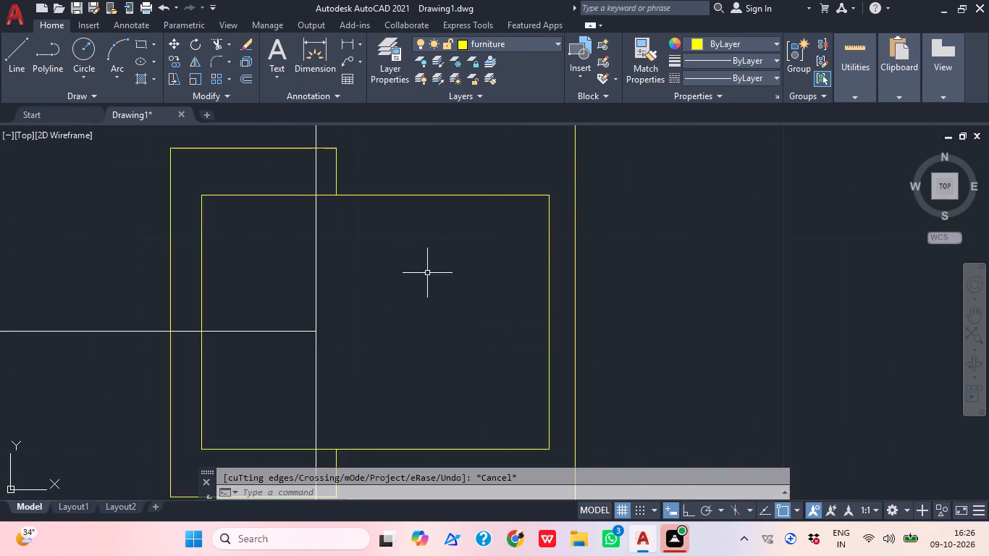
Group the chair's seat rectangle and all the backrest lines into one object.
{"action": "scroll", "coordinate": [456, 319], "scroll_direction": "down", "scroll_amount": 3}
{"action": "left_click", "coordinate": [454, 371]}
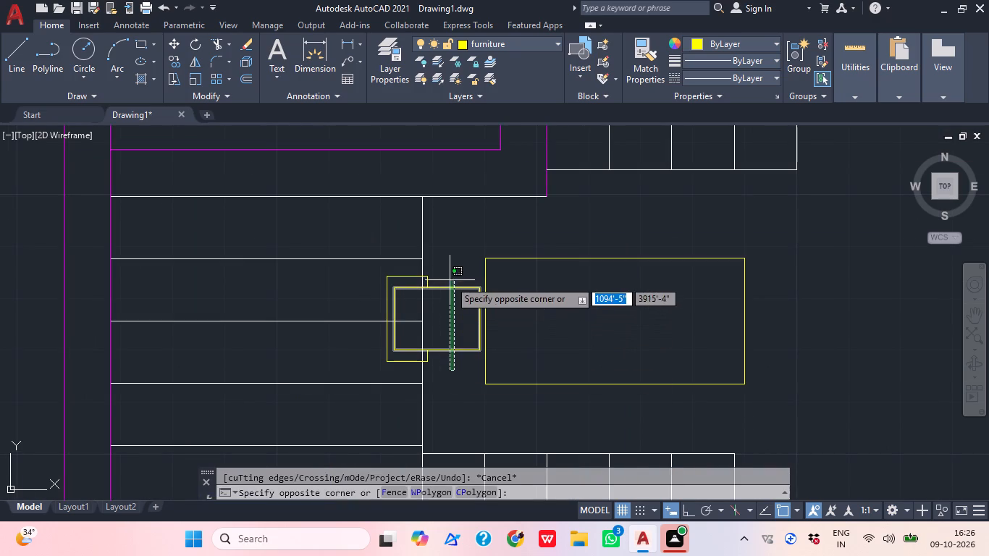
{"action": "left_click", "coordinate": [450, 280]}
{"action": "scroll", "coordinate": [442, 288], "scroll_direction": "up", "scroll_amount": 4}
{"action": "scroll", "coordinate": [408, 280], "scroll_direction": "down", "scroll_amount": 1}
{"action": "left_click", "coordinate": [387, 266]}
{"action": "left_click", "coordinate": [346, 249]}
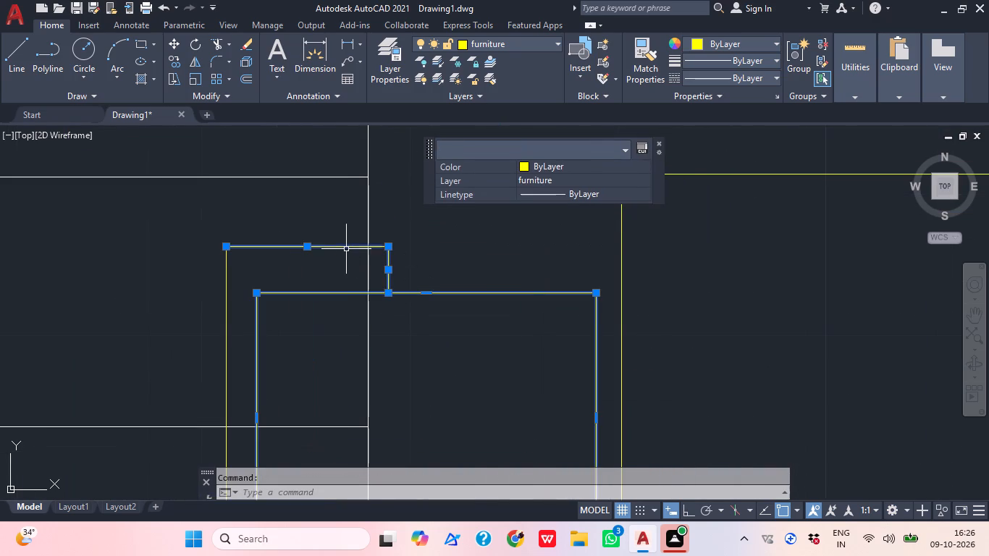
{"action": "left_click_drag", "start_coordinate": [248, 280], "coordinate": [234, 288]}
{"action": "left_click", "coordinate": [198, 311]}
{"action": "middle_click_drag", "start_coordinate": [235, 334], "coordinate": [237, 263]}
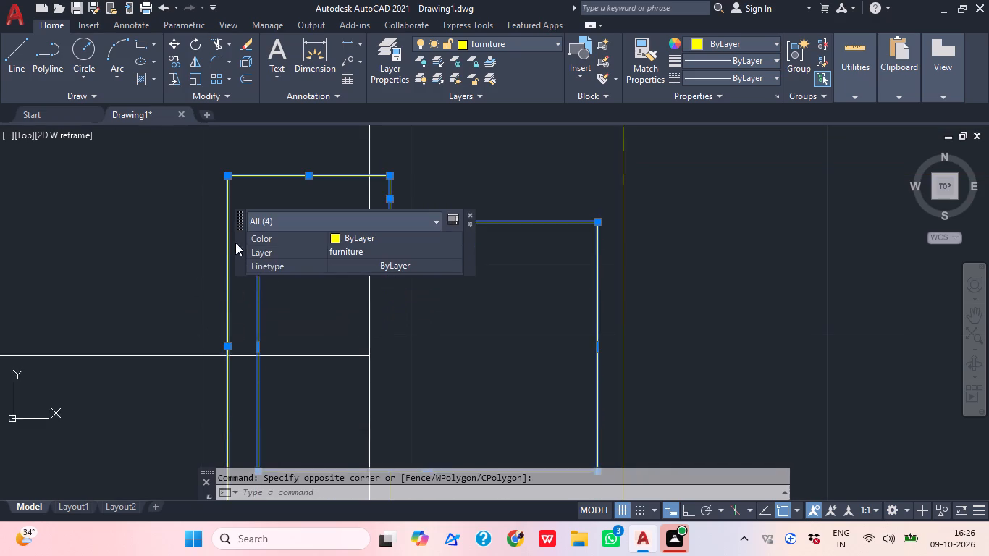
{"action": "middle_click_drag", "start_coordinate": [295, 462], "coordinate": [307, 277]}
{"action": "left_click", "coordinate": [306, 341]}
{"action": "left_click", "coordinate": [300, 336]}
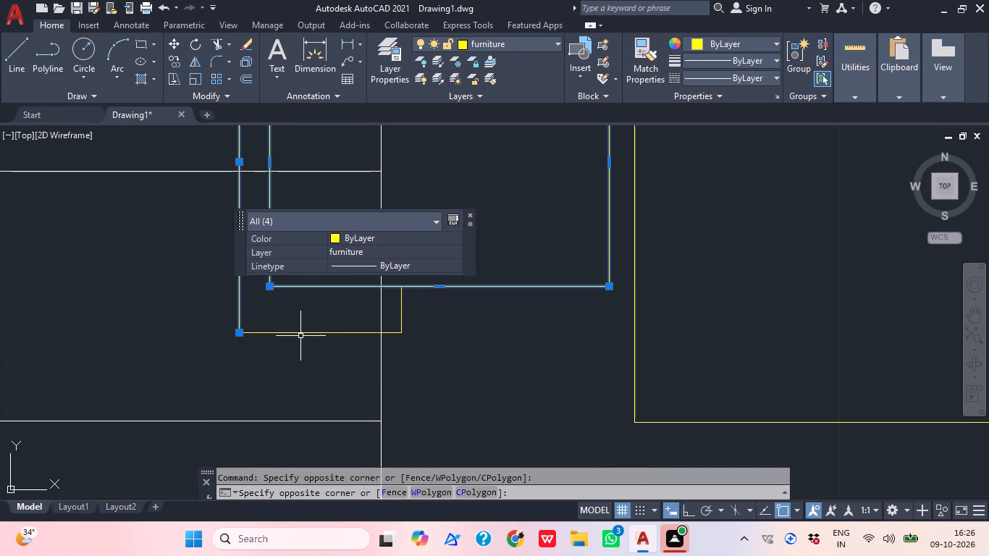
{"action": "left_click_drag", "start_coordinate": [290, 317], "coordinate": [290, 331]}
{"action": "left_click", "coordinate": [307, 356]}
{"action": "left_click", "coordinate": [328, 347]}
{"action": "left_click", "coordinate": [299, 316]}
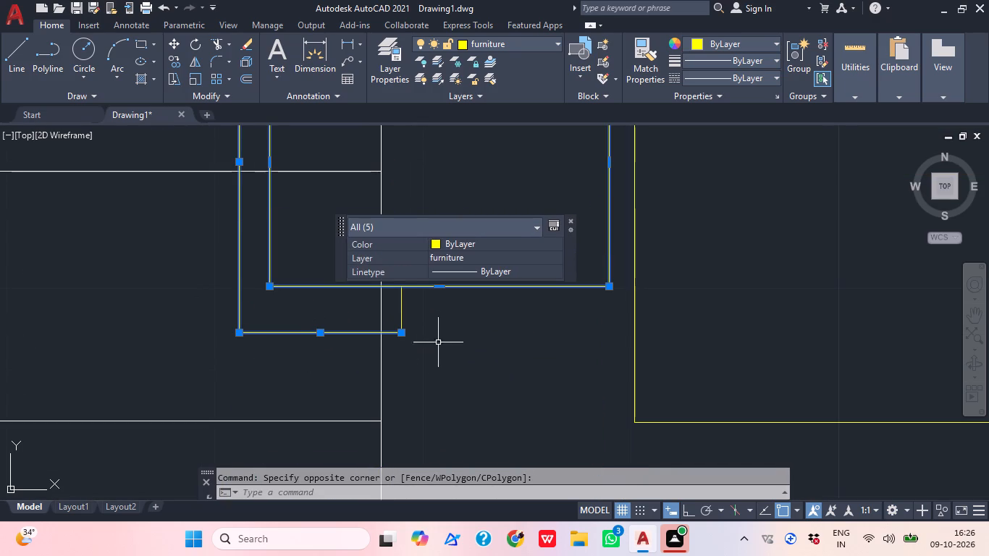
{"action": "left_click", "coordinate": [426, 324]}
{"action": "left_click", "coordinate": [387, 309]}
{"action": "middle_click_drag", "start_coordinate": [442, 342], "coordinate": [314, 433]}
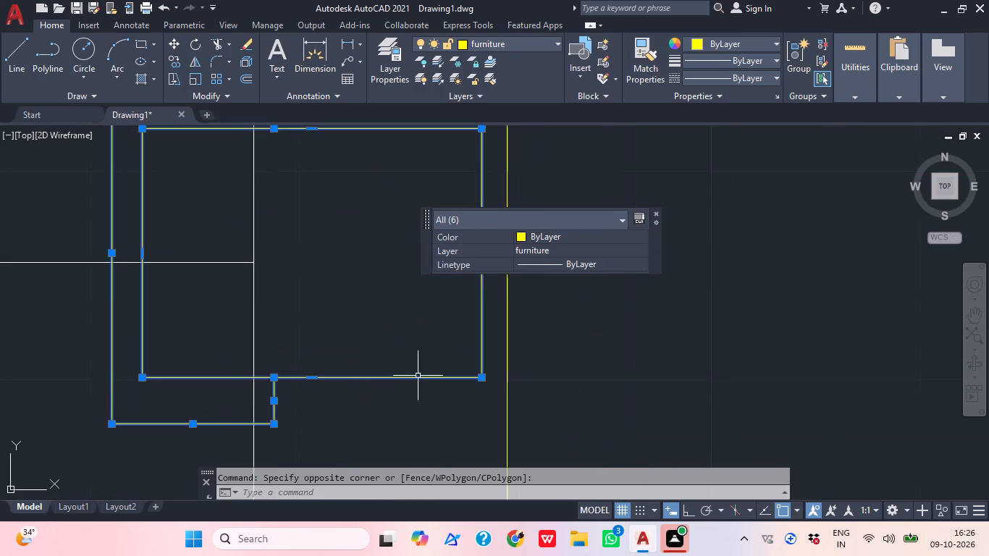
{"action": "scroll", "coordinate": [424, 375], "scroll_direction": "down", "scroll_amount": 1}
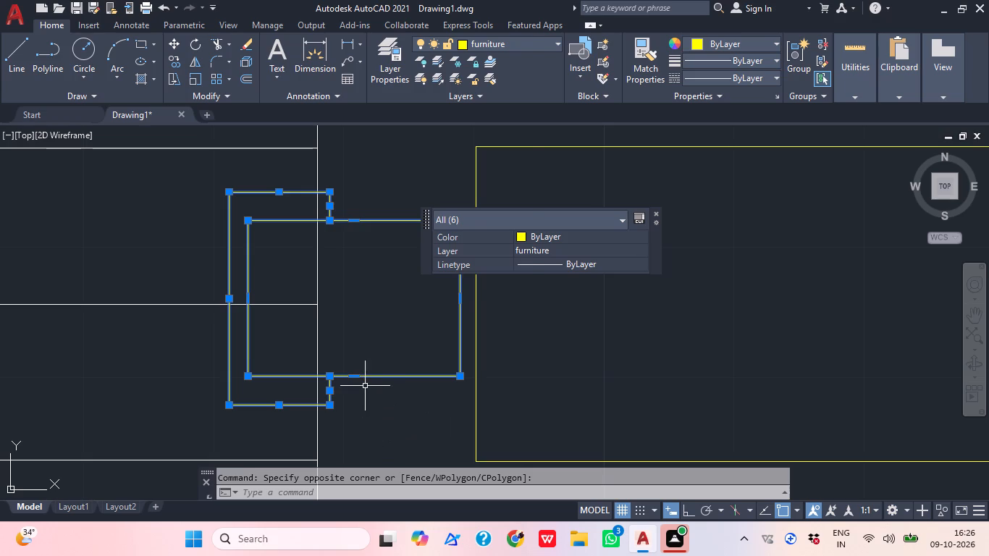
{"action": "right_click", "coordinate": [365, 384]}
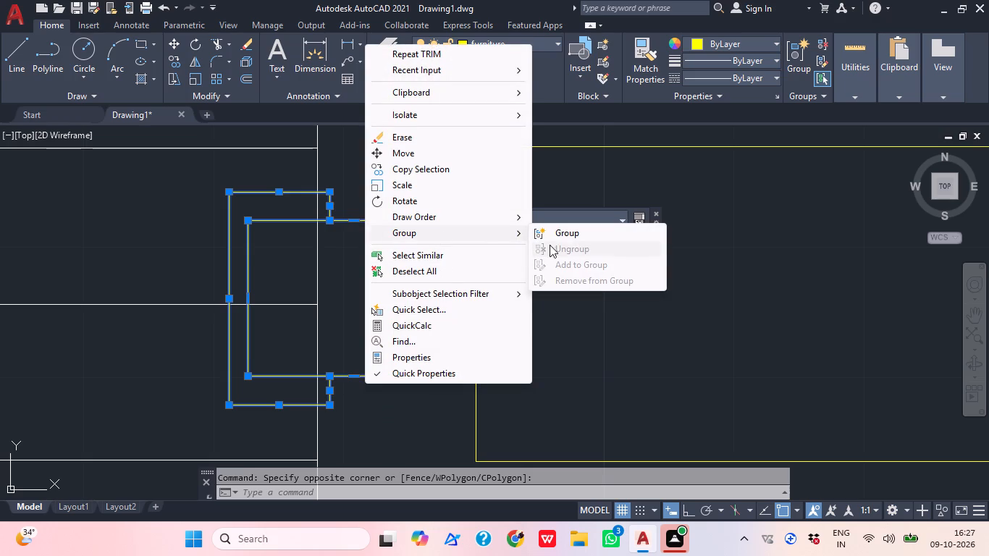
{"action": "left_click", "coordinate": [570, 237]}
Mirror the grouped chair about the table's vertical centreline to the opposite short end, keeping the original chair.
{"action": "scroll", "coordinate": [526, 287], "scroll_direction": "down", "scroll_amount": 2}
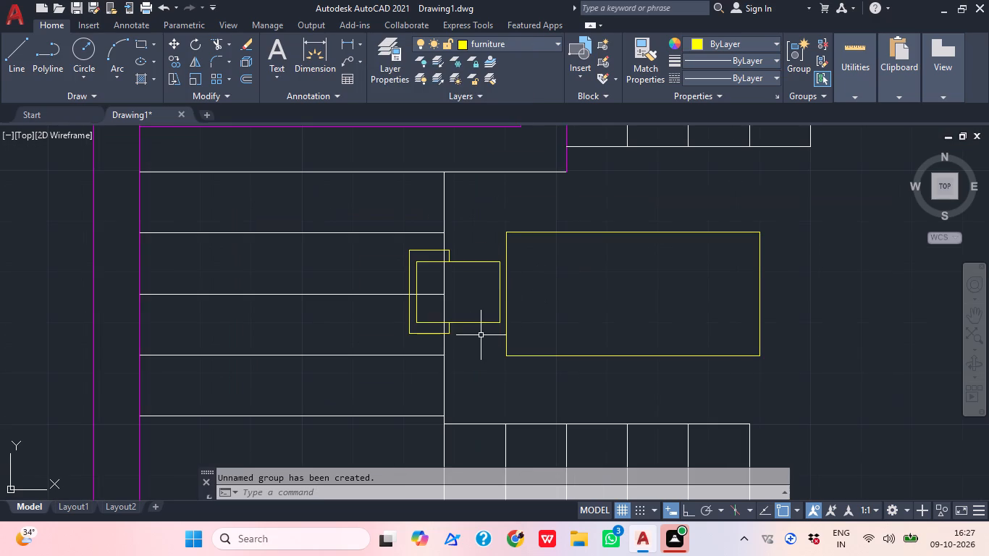
{"action": "left_click", "coordinate": [484, 334]}
{"action": "left_click", "coordinate": [478, 321]}
{"action": "middle_click_drag", "start_coordinate": [517, 361], "coordinate": [376, 371]}
{"action": "type", "text": "MI"}
{"action": "key", "text": "space"}
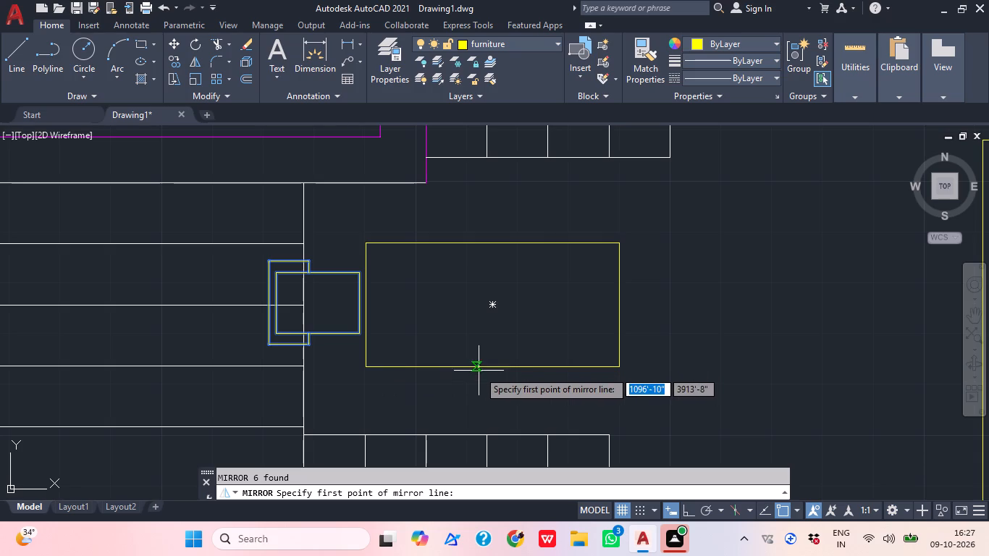
{"action": "left_click", "coordinate": [488, 366]}
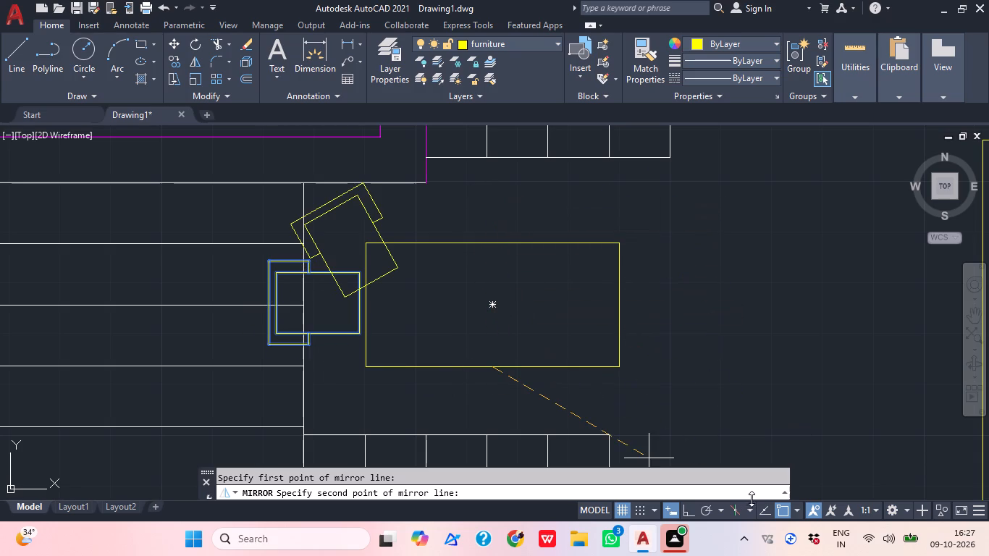
{"action": "left_click", "coordinate": [686, 512]}
{"action": "left_click", "coordinate": [522, 207]}
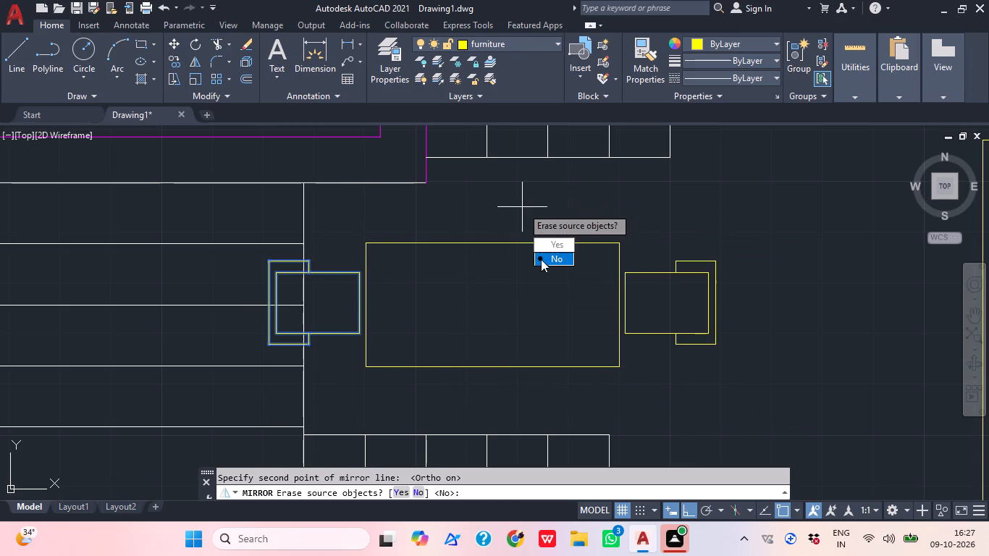
{"action": "left_click_drag", "start_coordinate": [541, 259], "coordinate": [522, 207]}
Copy the mirrored chair horizontally into the empty space between it and the living room sofa.
{"action": "scroll", "coordinate": [621, 185], "scroll_direction": "down", "scroll_amount": 1}
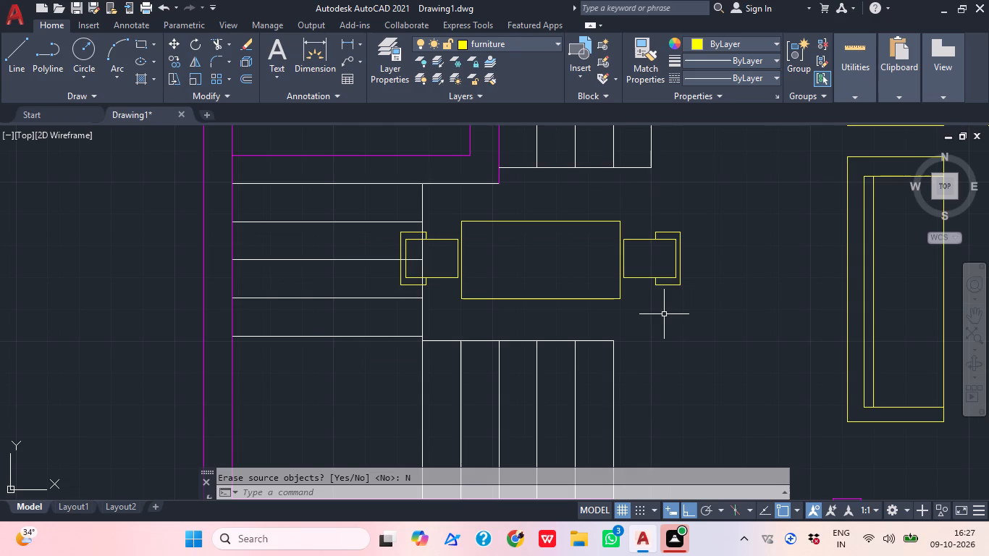
{"action": "left_click", "coordinate": [689, 304]}
{"action": "left_click", "coordinate": [644, 201]}
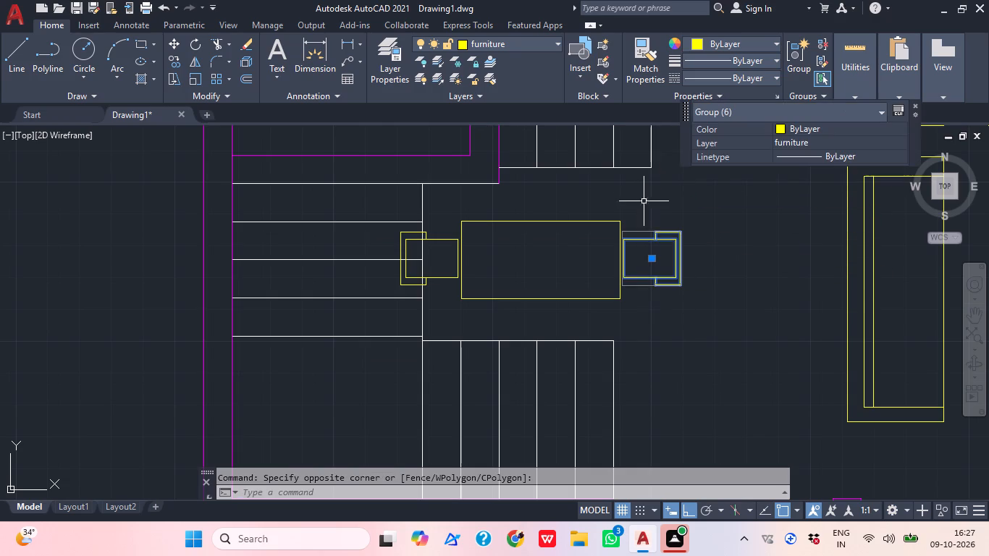
{"action": "key", "text": "c"}
{"action": "key", "text": "o"}
{"action": "key", "text": "space"}
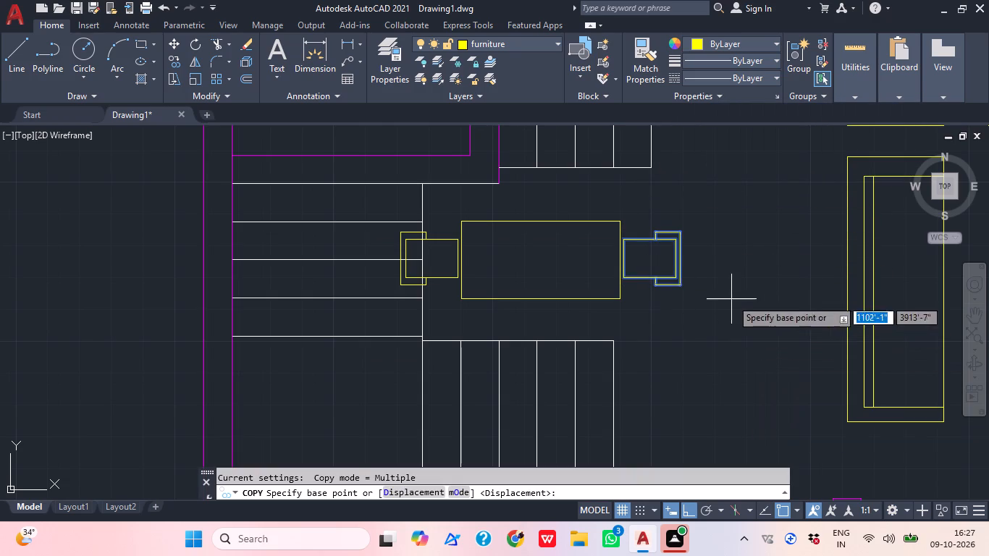
{"action": "left_click", "coordinate": [696, 282]}
{"action": "left_click", "coordinate": [781, 292]}
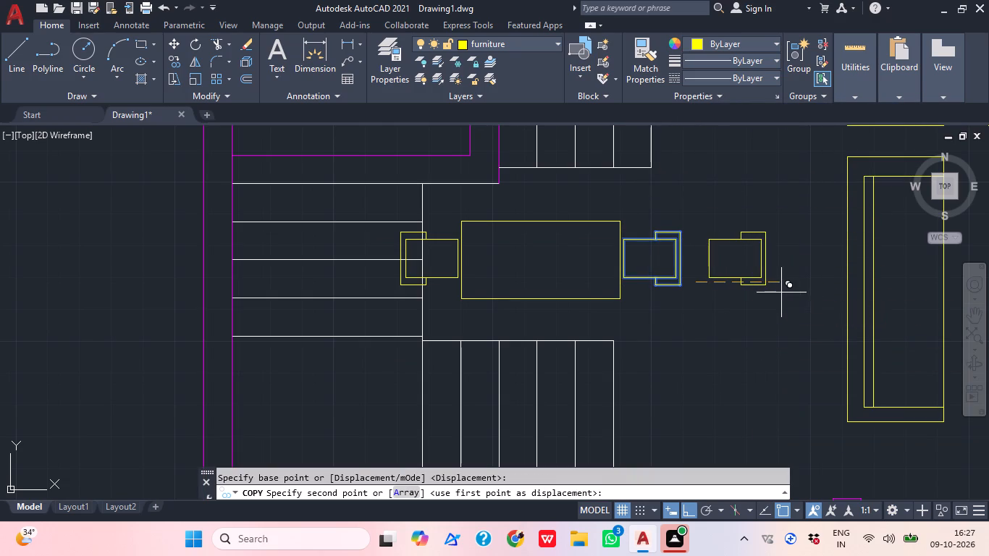
{"action": "key", "text": "Escape"}
Rotate the spare chair copy by 270° about the midpoint of its front seat edge, so its backrest faces down the plan.
{"action": "left_click_drag", "start_coordinate": [780, 337], "coordinate": [764, 316]}
{"action": "left_click", "coordinate": [689, 190]}
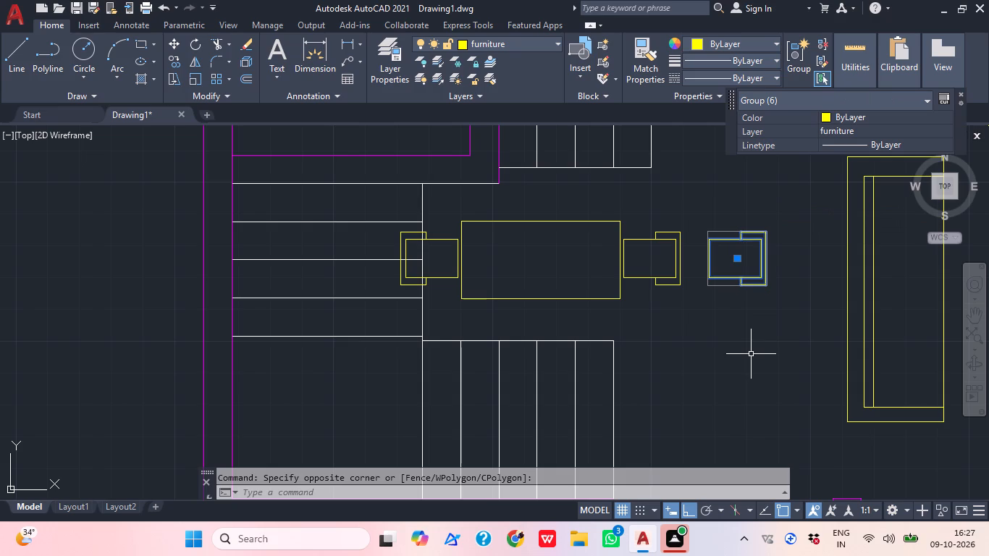
{"action": "type", "text": "RO"}
{"action": "key", "text": "space"}
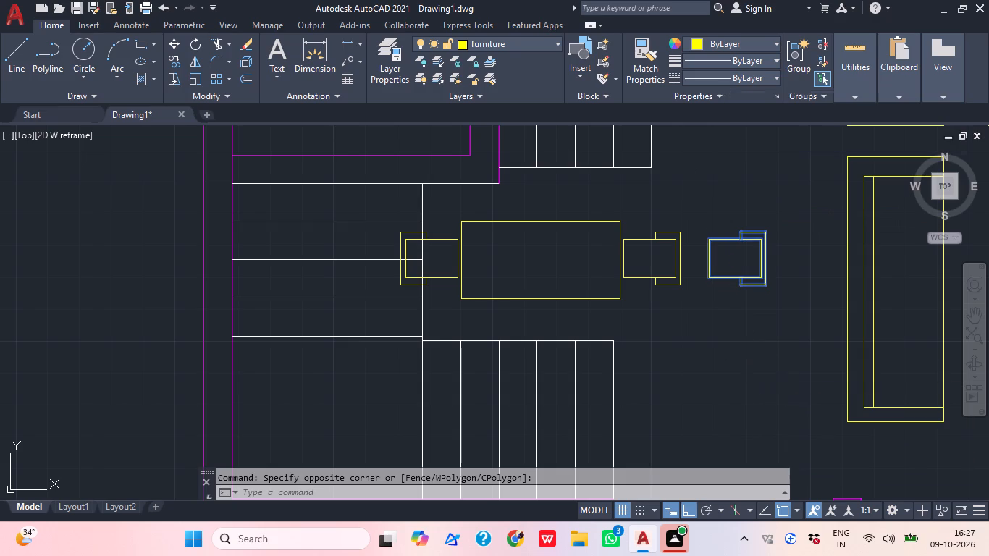
{"action": "left_click", "coordinate": [712, 261]}
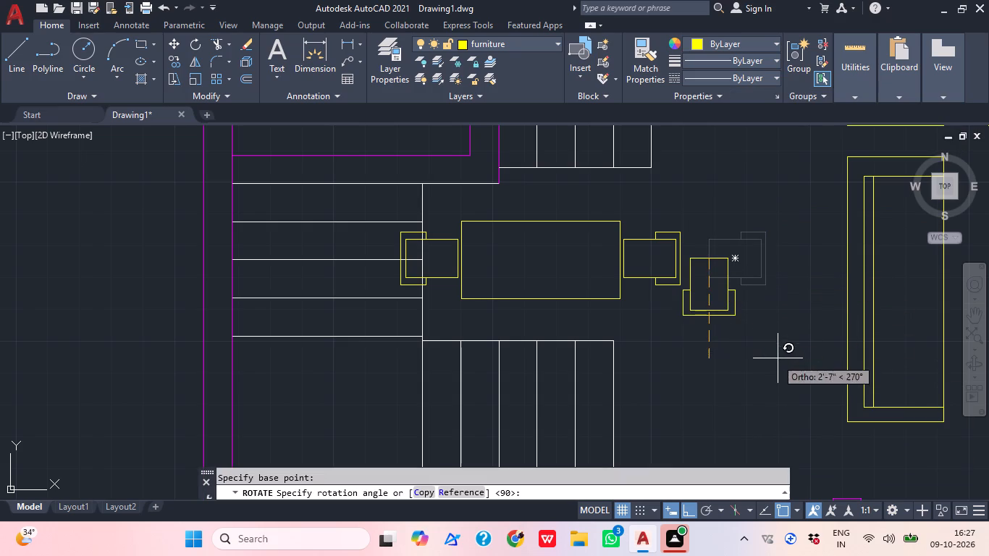
{"action": "left_click", "coordinate": [697, 438]}
Copy the rotated chair twice along the table's lower long edge, one near each end, with the seat fronts touching the table.
{"action": "left_click", "coordinate": [758, 335]}
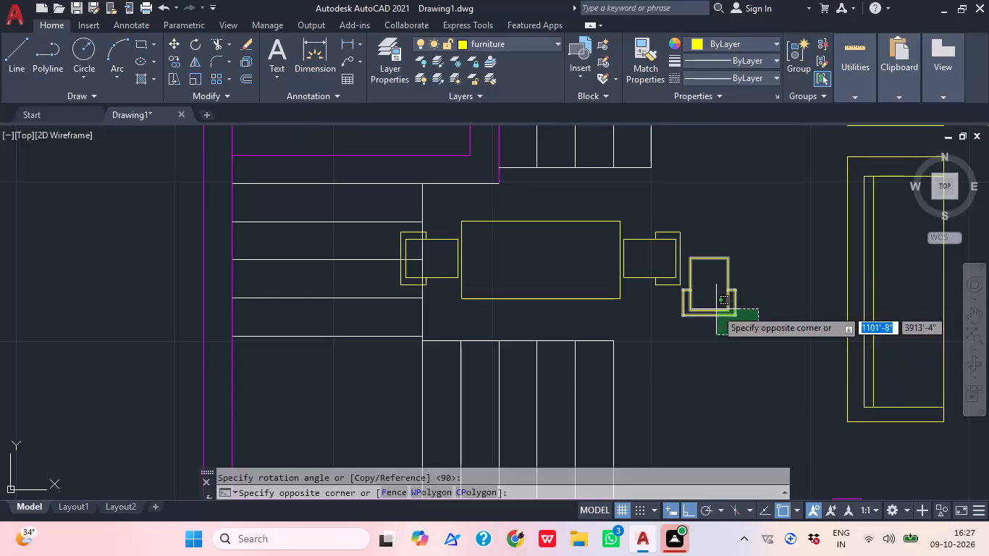
{"action": "left_click", "coordinate": [716, 309]}
{"action": "key", "text": "c"}
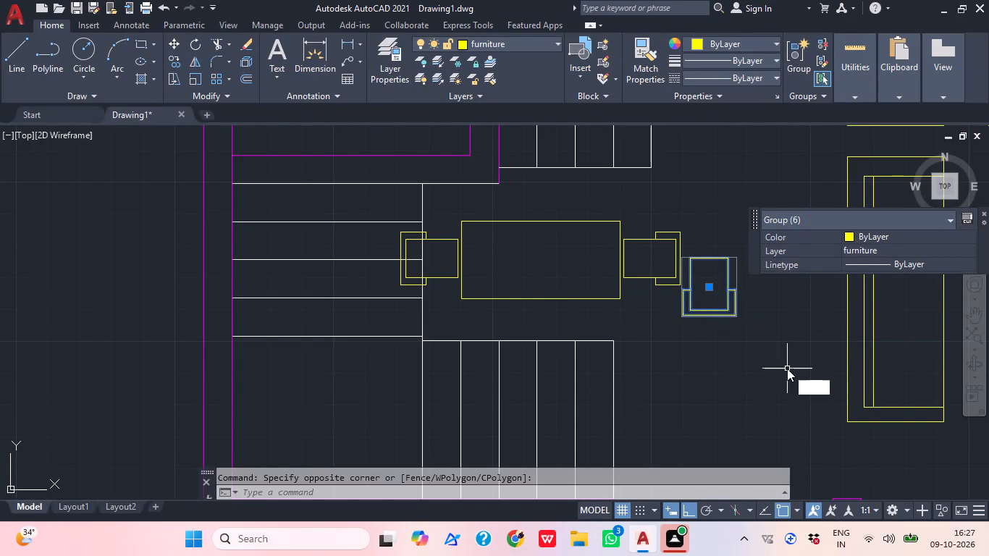
{"action": "key", "text": "o"}
{"action": "key", "text": "space"}
{"action": "left_click", "coordinate": [712, 258]}
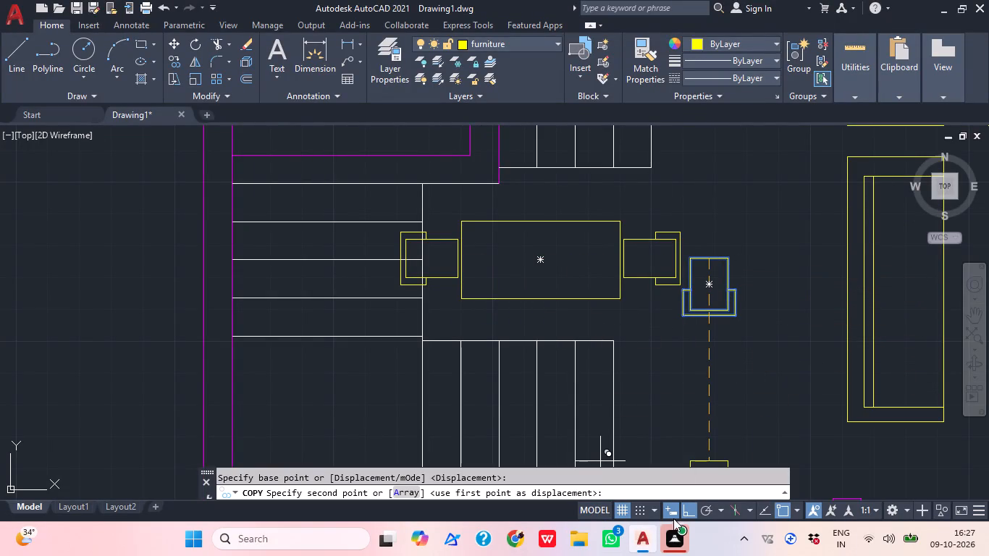
{"action": "left_click", "coordinate": [695, 505]}
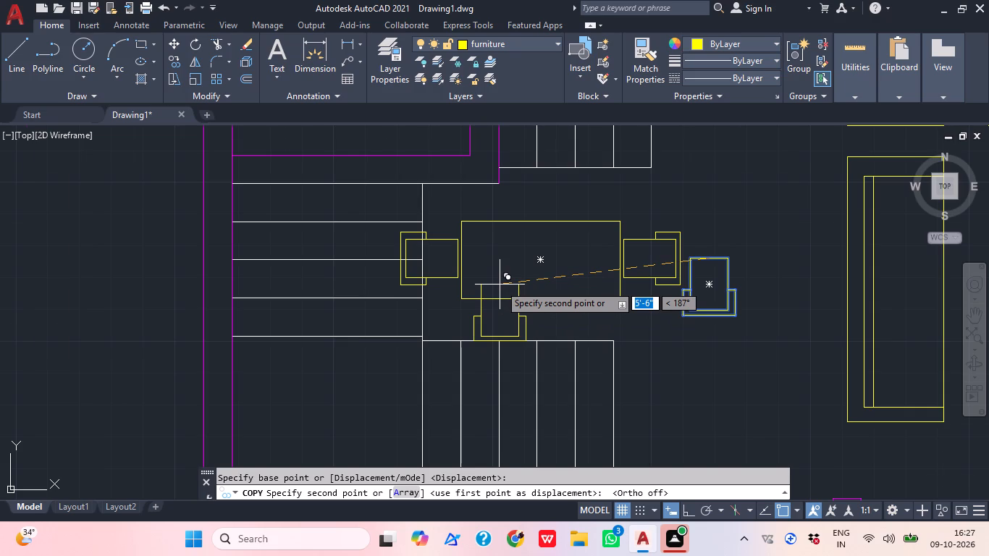
{"action": "scroll", "coordinate": [500, 285], "scroll_direction": "up", "scroll_amount": 1}
{"action": "middle_click_drag", "start_coordinate": [502, 295], "coordinate": [492, 254]}
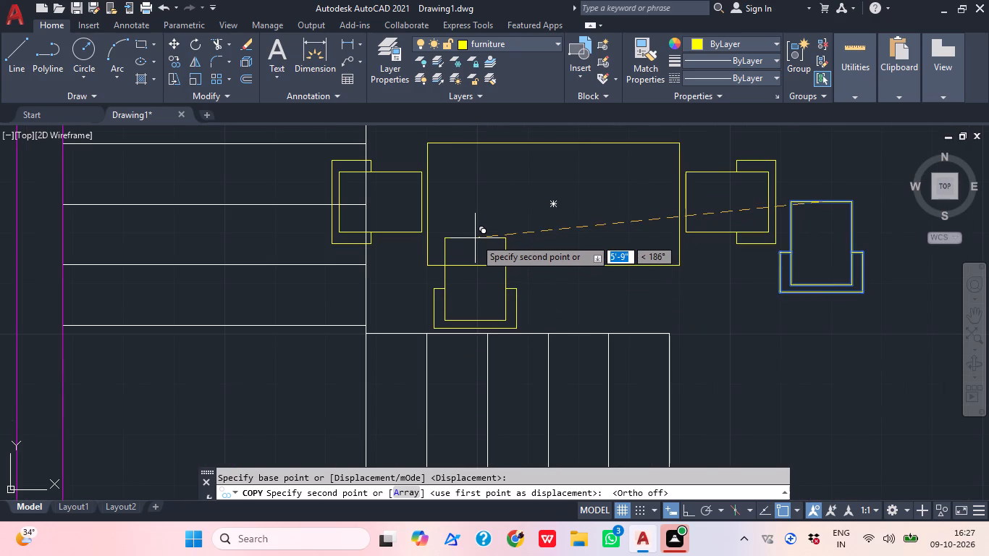
{"action": "left_click", "coordinate": [475, 266]}
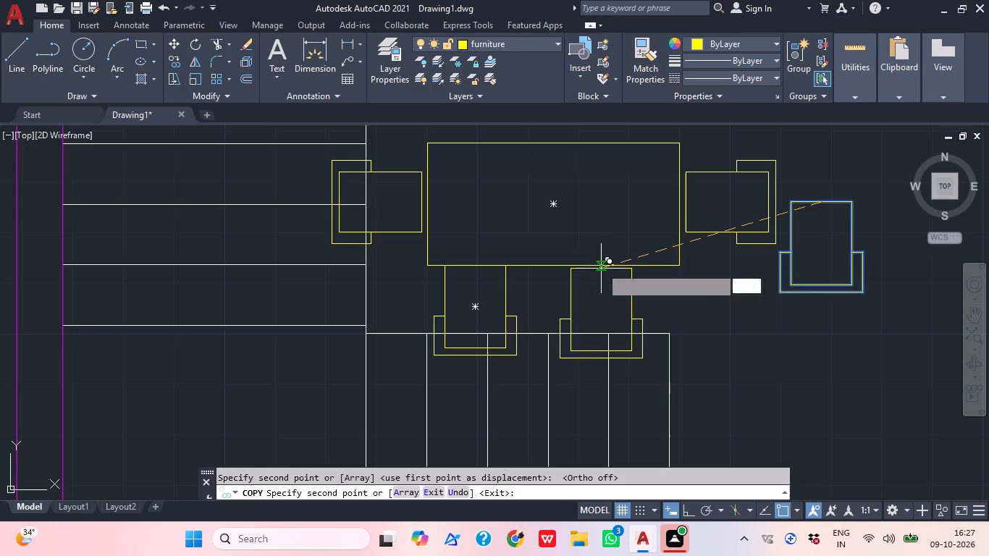
{"action": "left_click", "coordinate": [606, 266]}
{"action": "key", "text": "Escape"}
Mirror the two lower chairs about the table's horizontal centreline onto the upper long edge, keeping the originals.
{"action": "left_click", "coordinate": [677, 310]}
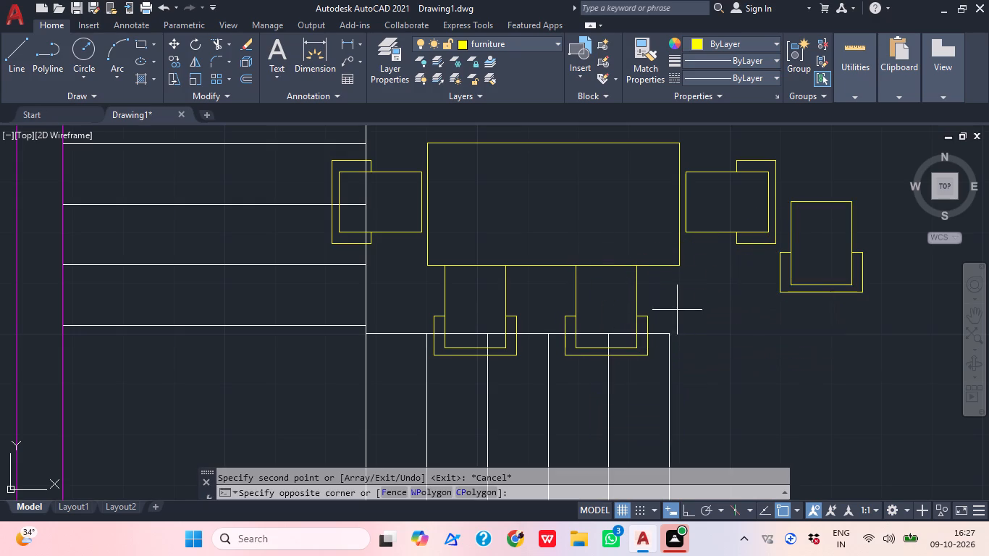
{"action": "left_click", "coordinate": [425, 279]}
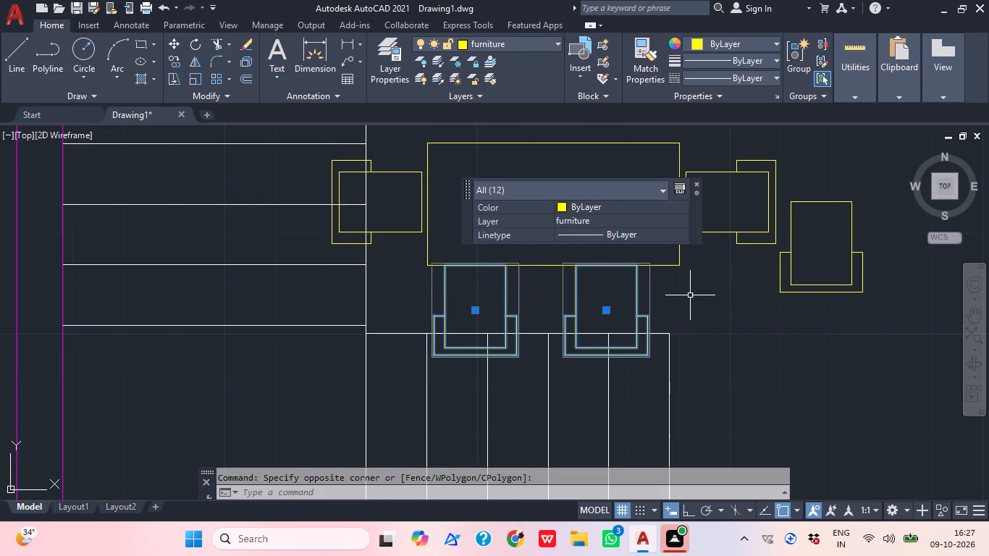
{"action": "key", "text": "m"}
{"action": "key", "text": "i"}
{"action": "key", "text": "space"}
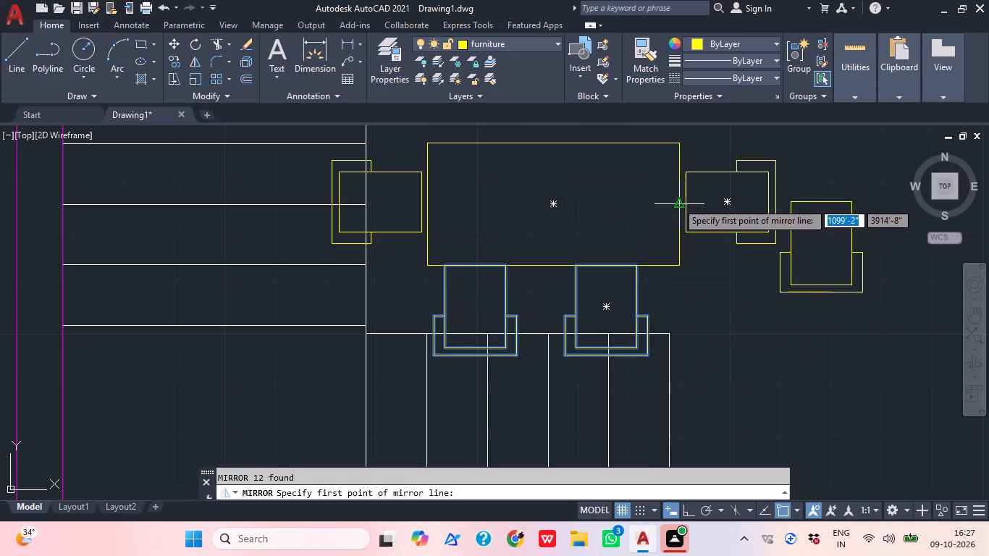
{"action": "left_click", "coordinate": [677, 202]}
{"action": "middle_click_drag", "start_coordinate": [660, 156], "coordinate": [668, 217]}
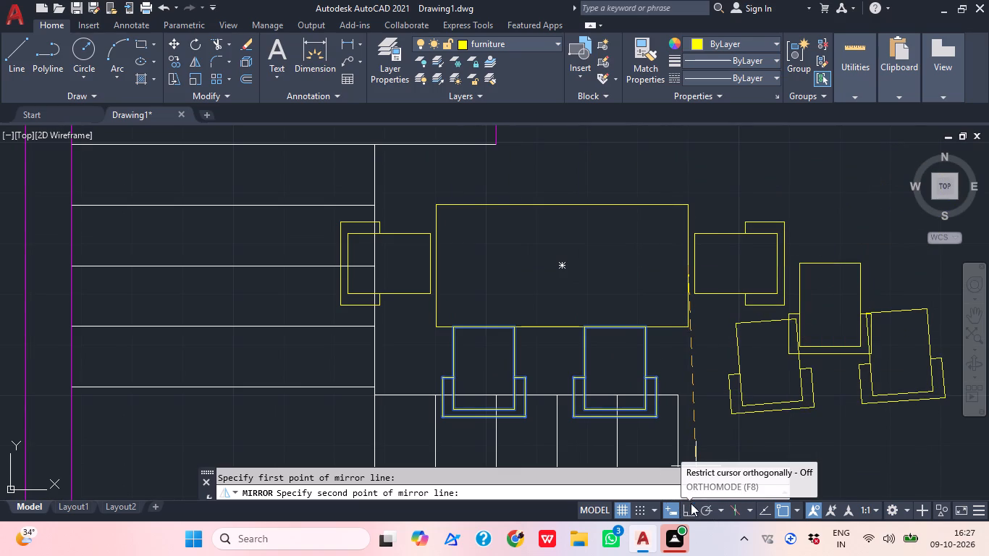
{"action": "left_click", "coordinate": [691, 503]}
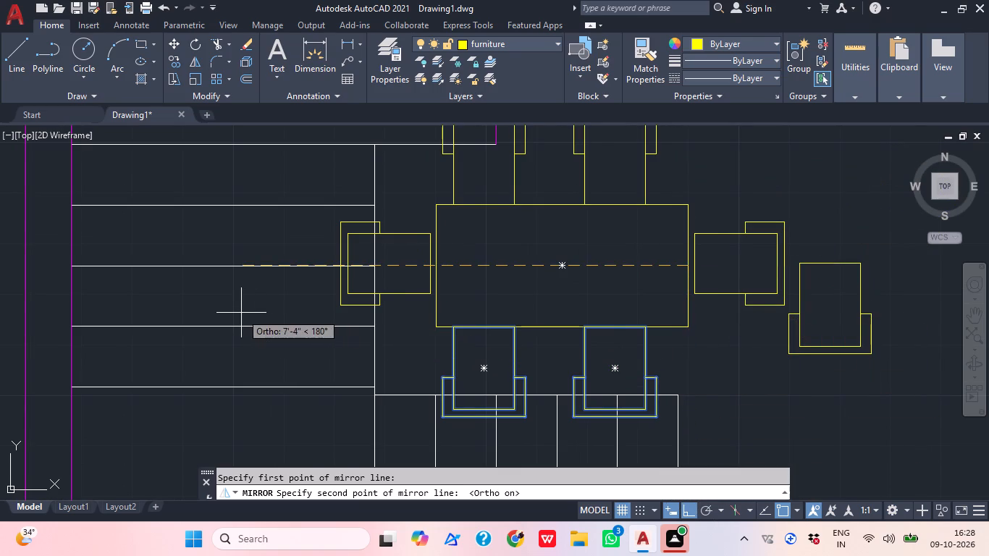
{"action": "left_click", "coordinate": [241, 313]}
{"action": "left_click_drag", "start_coordinate": [279, 360], "coordinate": [241, 313]}
{"action": "middle_click_drag", "start_coordinate": [464, 340], "coordinate": [475, 413]}
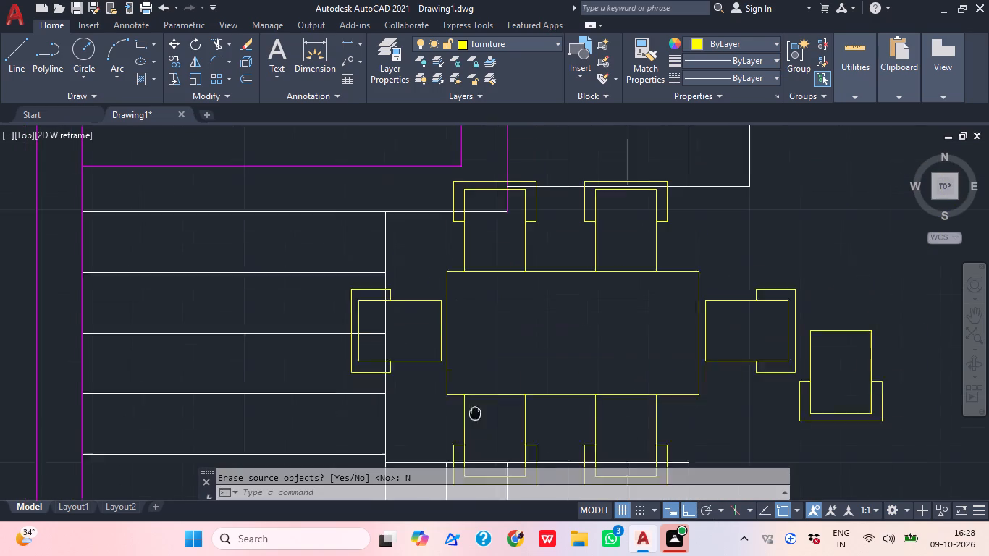
{"action": "middle_click_drag", "start_coordinate": [475, 413], "coordinate": [476, 426]}
{"action": "key", "text": "Escape"}
Erase the spare rotated chair standing between the table set and the sofa.
{"action": "scroll", "coordinate": [645, 324], "scroll_direction": "down", "scroll_amount": 3}
{"action": "middle_click_drag", "start_coordinate": [677, 329], "coordinate": [481, 342]}
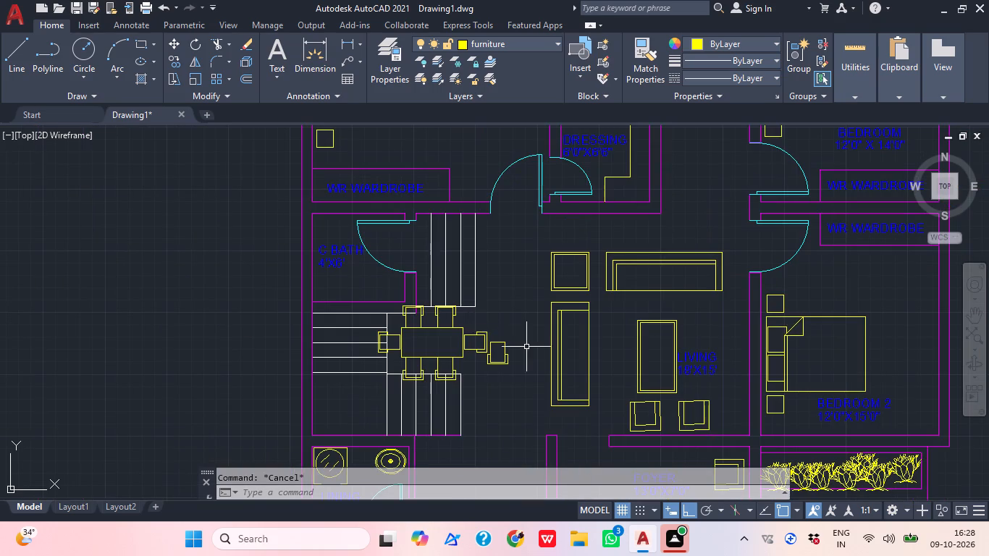
{"action": "scroll", "coordinate": [494, 366], "scroll_direction": "up", "scroll_amount": 3}
{"action": "left_click", "coordinate": [544, 371]}
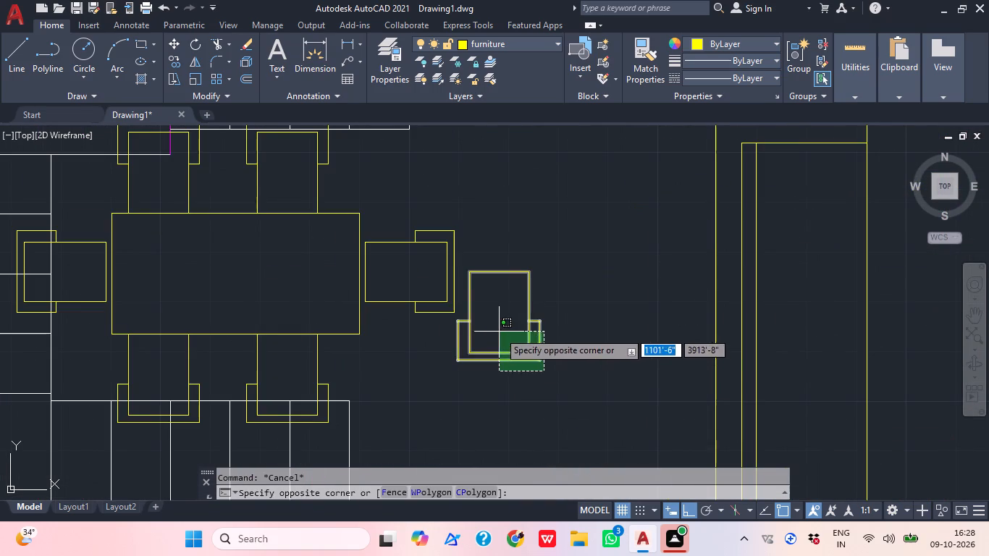
{"action": "left_click", "coordinate": [499, 332]}
{"action": "key", "text": "Delete"}
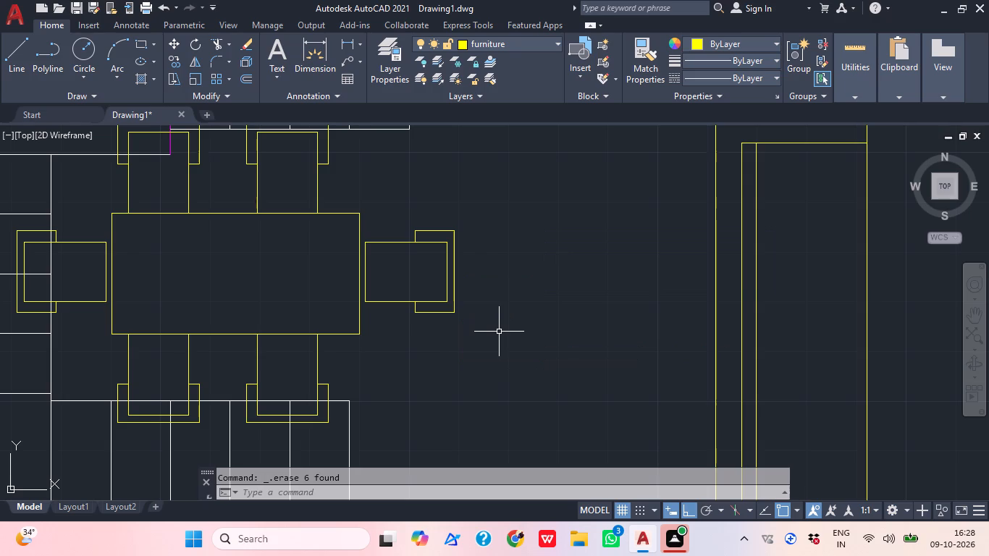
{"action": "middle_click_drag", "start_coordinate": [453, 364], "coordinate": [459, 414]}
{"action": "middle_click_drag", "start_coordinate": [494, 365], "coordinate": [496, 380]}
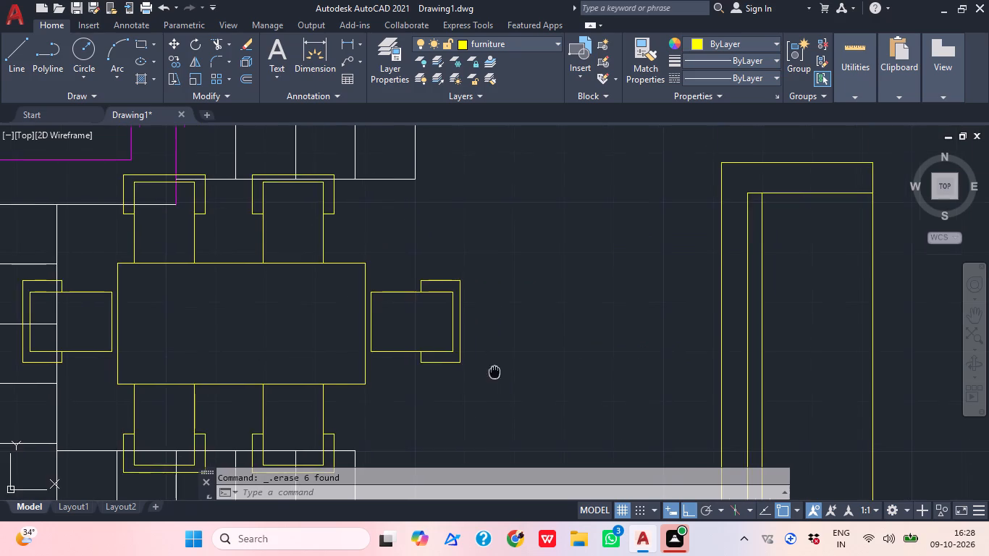
Scale the dining table and its six chairs down together so the set fits clear between the stair flights.
{"action": "middle_click_drag", "start_coordinate": [496, 380], "coordinate": [510, 434]}
{"action": "scroll", "coordinate": [510, 376], "scroll_direction": "down", "scroll_amount": 1}
{"action": "middle_click_drag", "start_coordinate": [521, 371], "coordinate": [562, 334]}
{"action": "middle_click_drag", "start_coordinate": [512, 405], "coordinate": [410, 409]}
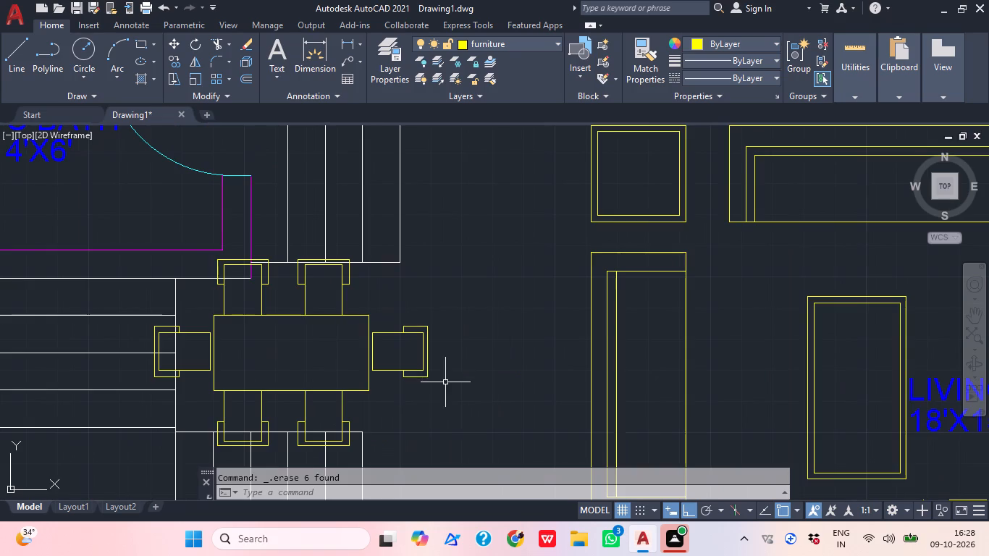
{"action": "scroll", "coordinate": [431, 382], "scroll_direction": "up", "scroll_amount": 1}
{"action": "middle_click_drag", "start_coordinate": [434, 379], "coordinate": [576, 385]}
{"action": "left_click_drag", "start_coordinate": [603, 404], "coordinate": [583, 384]}
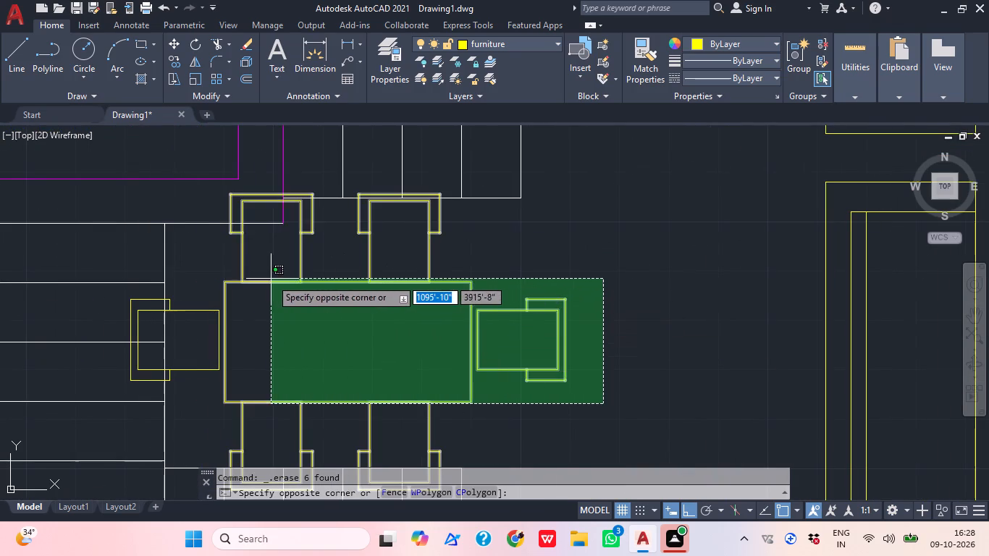
{"action": "left_click", "coordinate": [188, 282]}
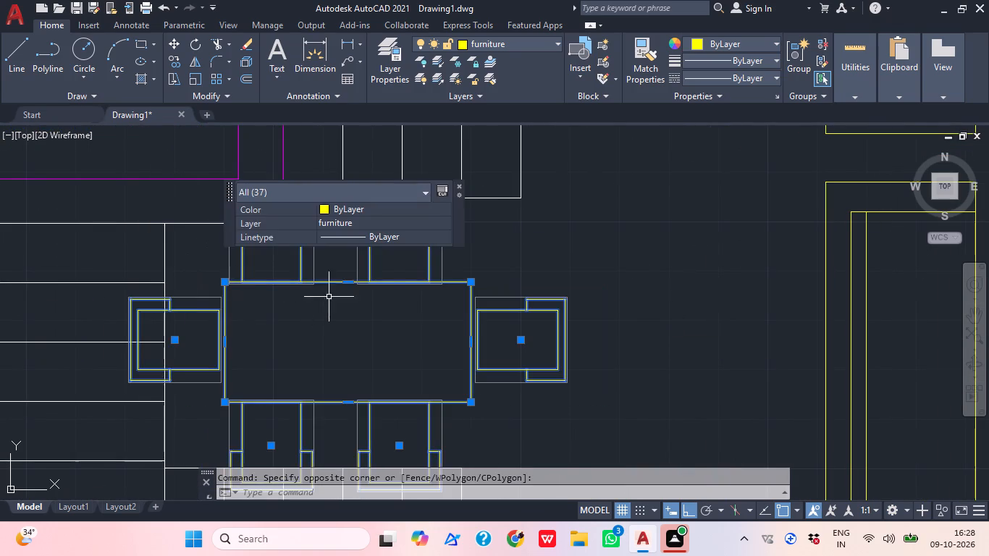
{"action": "scroll", "coordinate": [333, 293], "scroll_direction": "down", "scroll_amount": 2}
{"action": "type", "text": "SC"}
{"action": "key", "text": "space"}
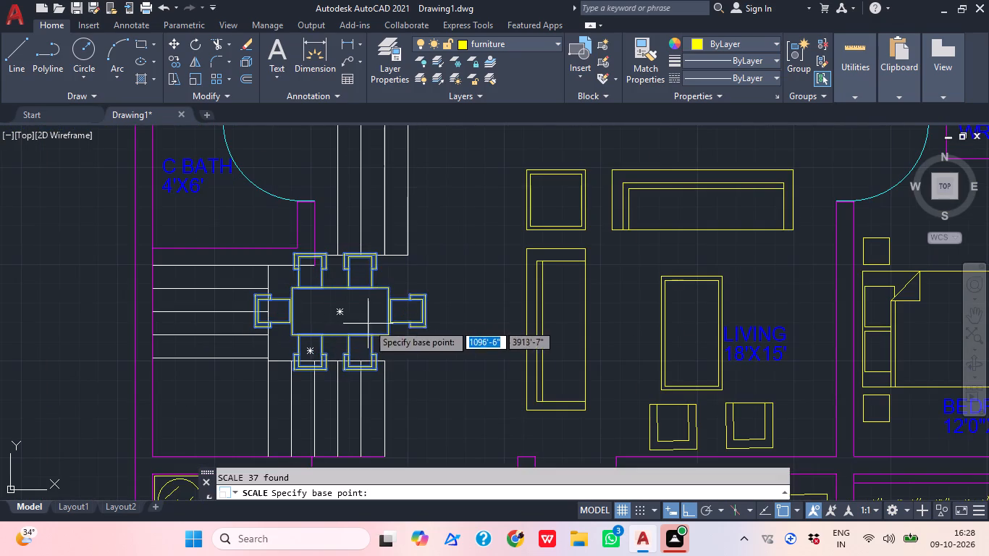
{"action": "left_click", "coordinate": [357, 313]}
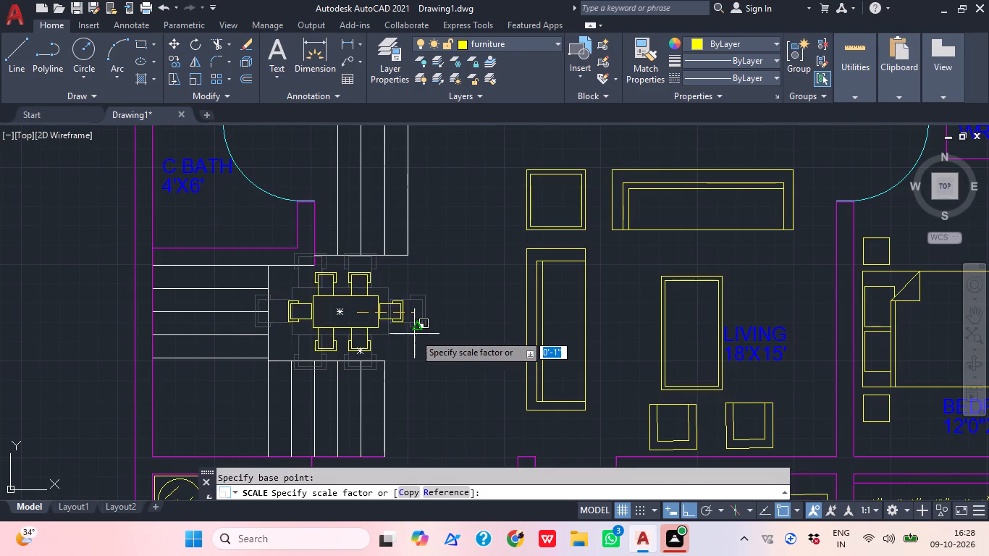
{"action": "left_click", "coordinate": [407, 345]}
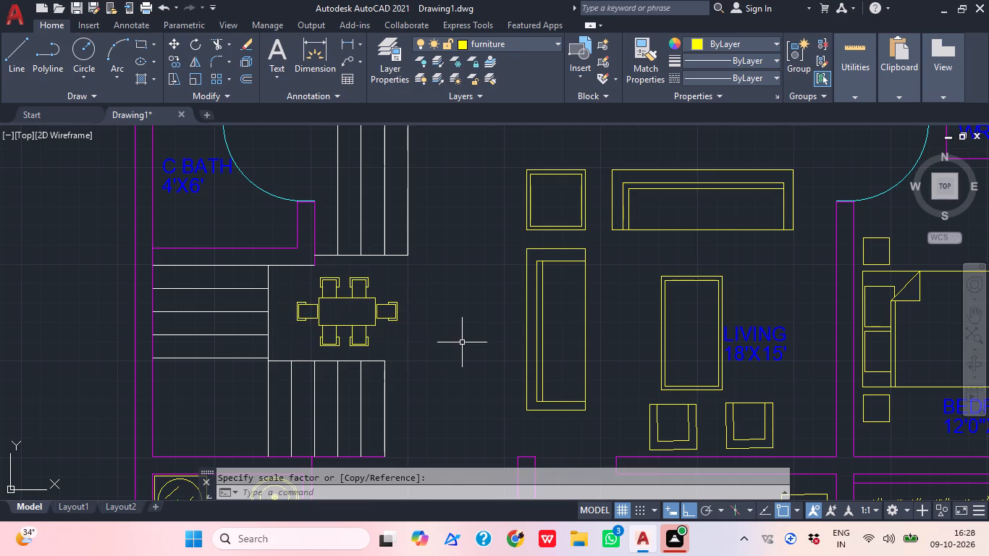
Move the dining table's upper-left chair slightly right along the table edge, closer to the other upper chair.
{"action": "middle_click_drag", "start_coordinate": [434, 389], "coordinate": [418, 422]}
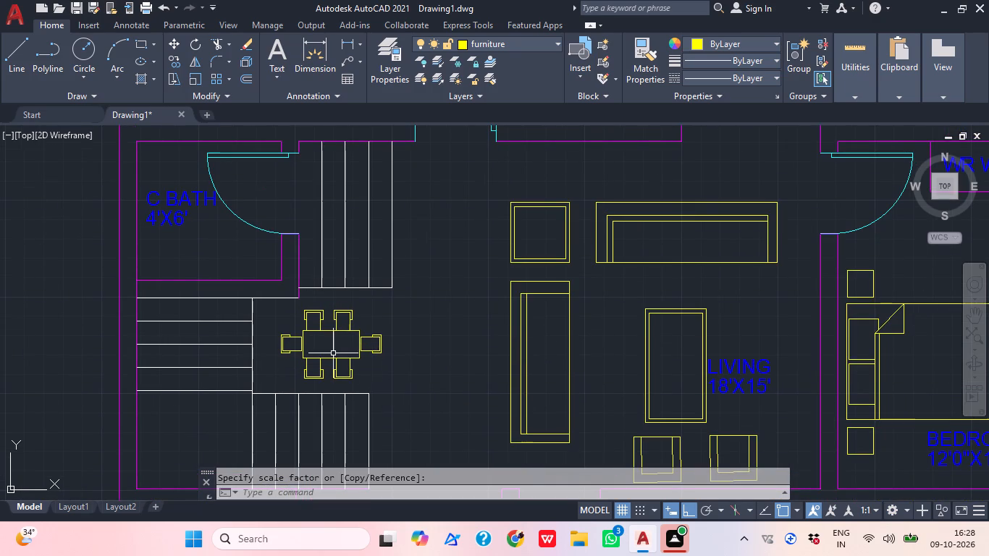
{"action": "scroll", "coordinate": [310, 283], "scroll_direction": "up", "scroll_amount": 2}
{"action": "scroll", "coordinate": [342, 364], "scroll_direction": "up", "scroll_amount": 1}
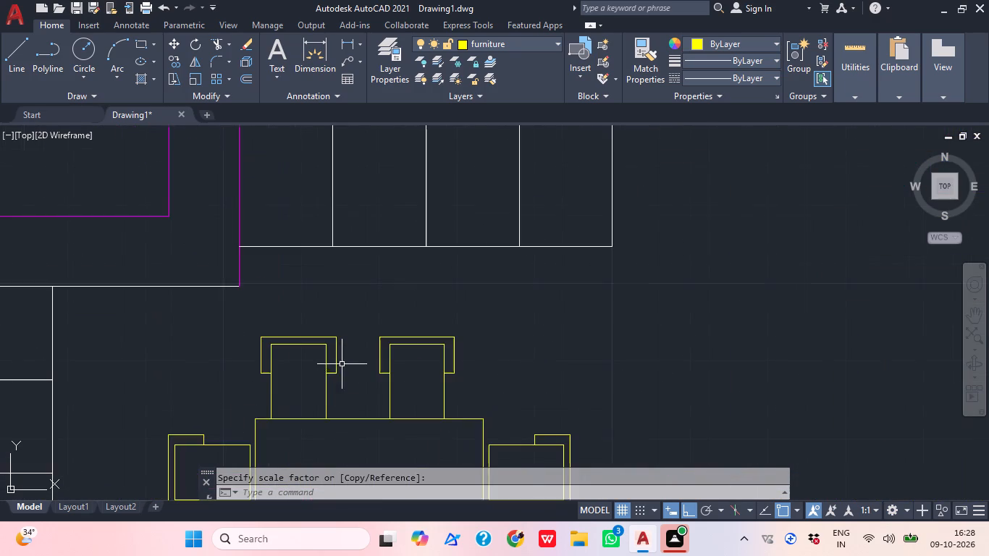
{"action": "middle_click_drag", "start_coordinate": [327, 383], "coordinate": [343, 332]}
{"action": "left_click_drag", "start_coordinate": [356, 316], "coordinate": [354, 297]}
{"action": "left_click", "coordinate": [266, 295]}
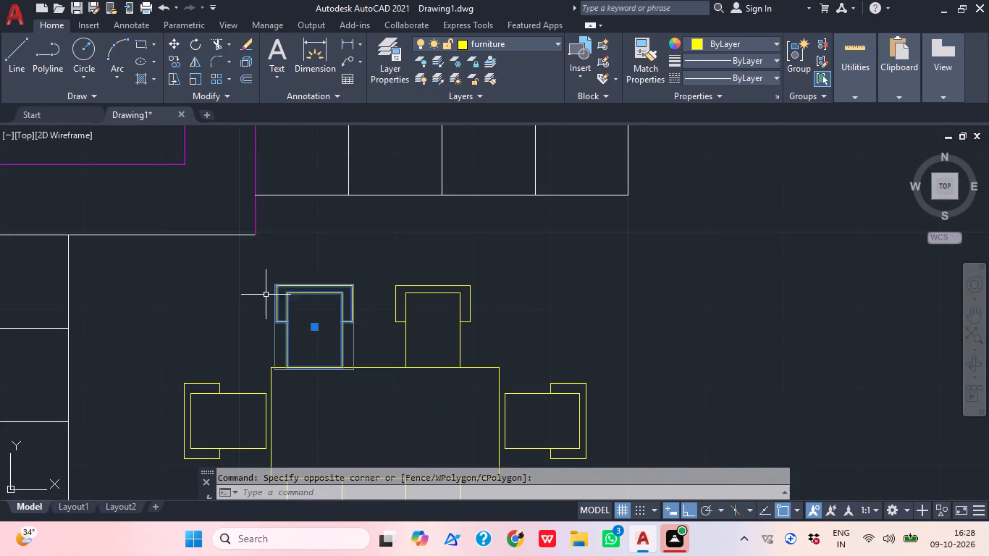
{"action": "type", "text": "M"}
{"action": "key", "text": "space"}
{"action": "left_click", "coordinate": [341, 367]}
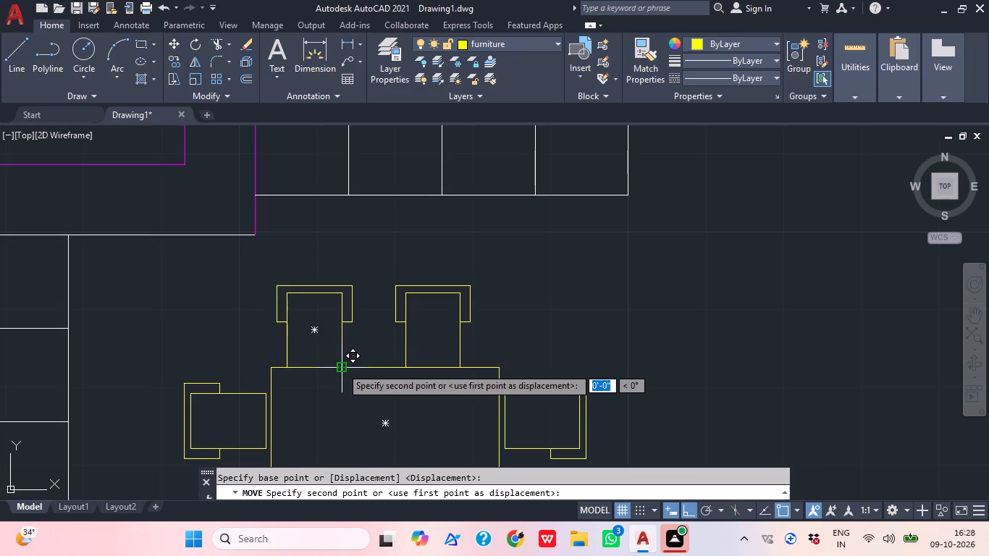
{"action": "left_click", "coordinate": [356, 364]}
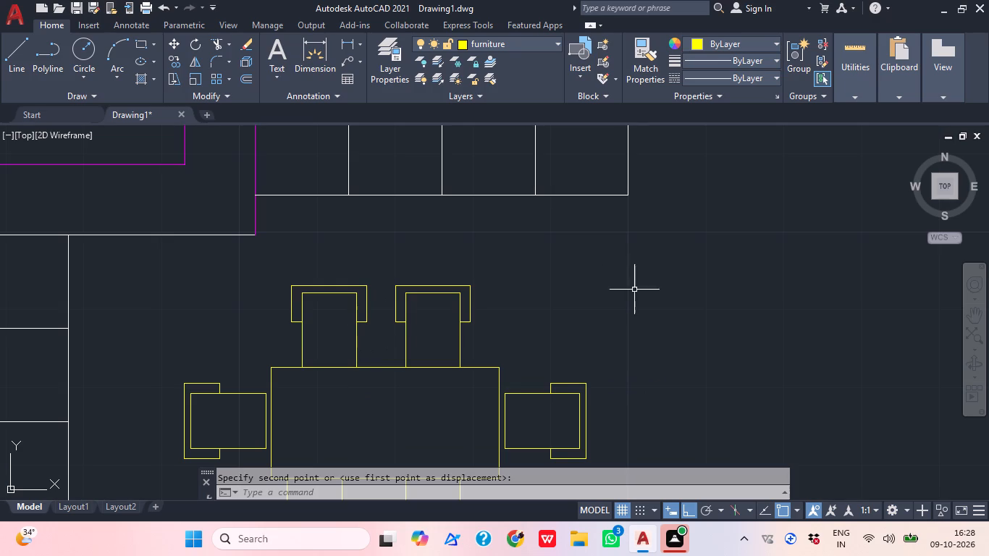
Move the dining table's lower-left chair slightly right to line up roughly with the upper-left chair.
{"action": "middle_click_drag", "start_coordinate": [631, 321], "coordinate": [720, 230]}
{"action": "middle_click_drag", "start_coordinate": [475, 416], "coordinate": [481, 358]}
{"action": "left_click", "coordinate": [450, 400]}
{"action": "left_click", "coordinate": [382, 374]}
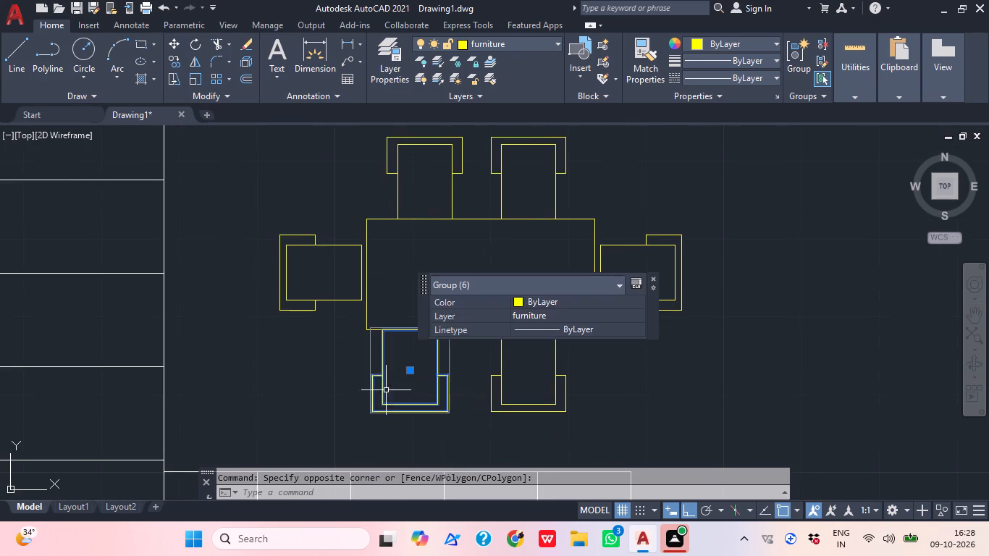
{"action": "key", "text": "m"}
{"action": "key", "text": "space"}
{"action": "left_click", "coordinate": [403, 347]}
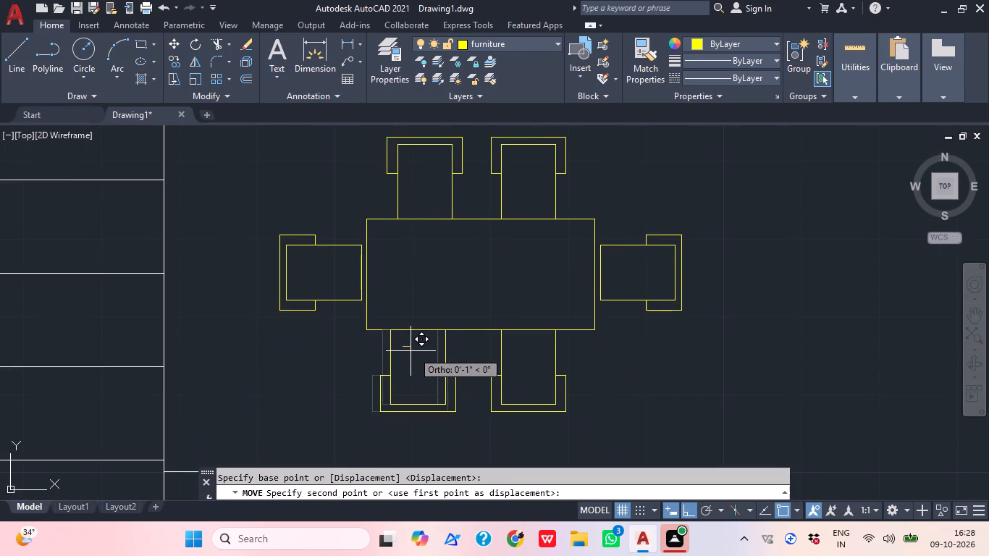
{"action": "left_click", "coordinate": [416, 353]}
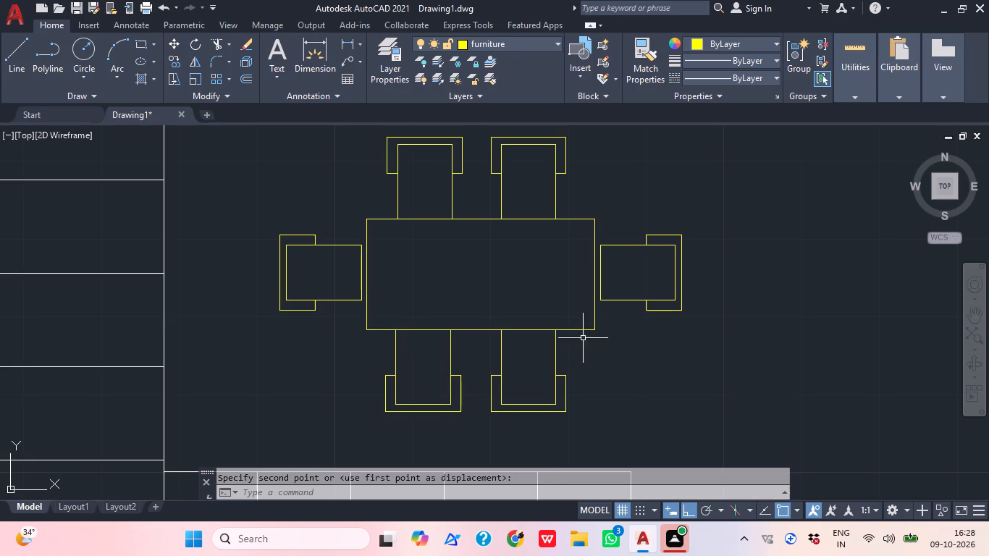
{"action": "key", "text": "Escape"}
On layer 0, draw the stair direction line from the lower flight's end midpoint, up about 9'-4" through the middle flight, and right into the upper flight.
{"action": "middle_click_drag", "start_coordinate": [608, 448], "coordinate": [585, 424]}
{"action": "scroll", "coordinate": [589, 411], "scroll_direction": "down", "scroll_amount": 2}
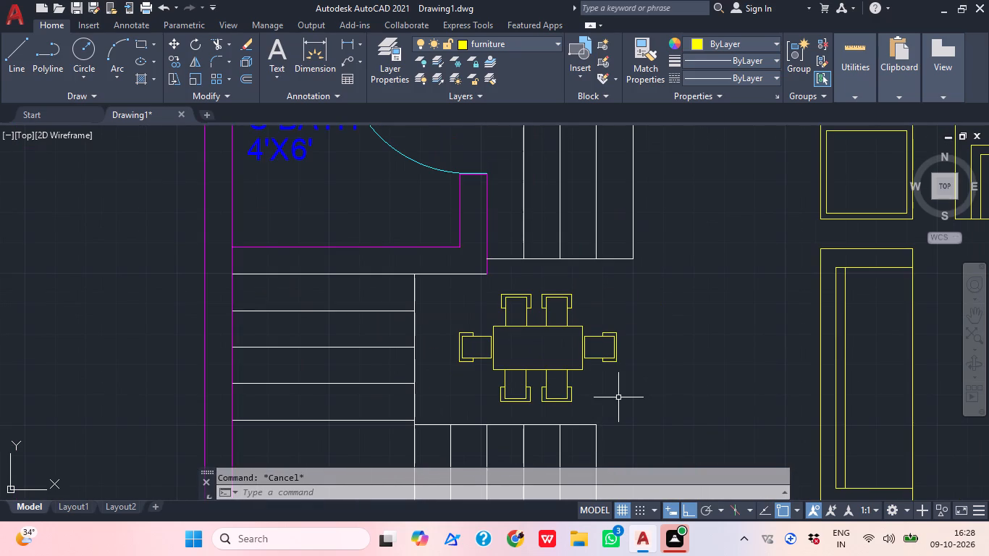
{"action": "scroll", "coordinate": [644, 372], "scroll_direction": "down", "scroll_amount": 1}
{"action": "middle_click_drag", "start_coordinate": [660, 355], "coordinate": [626, 341]}
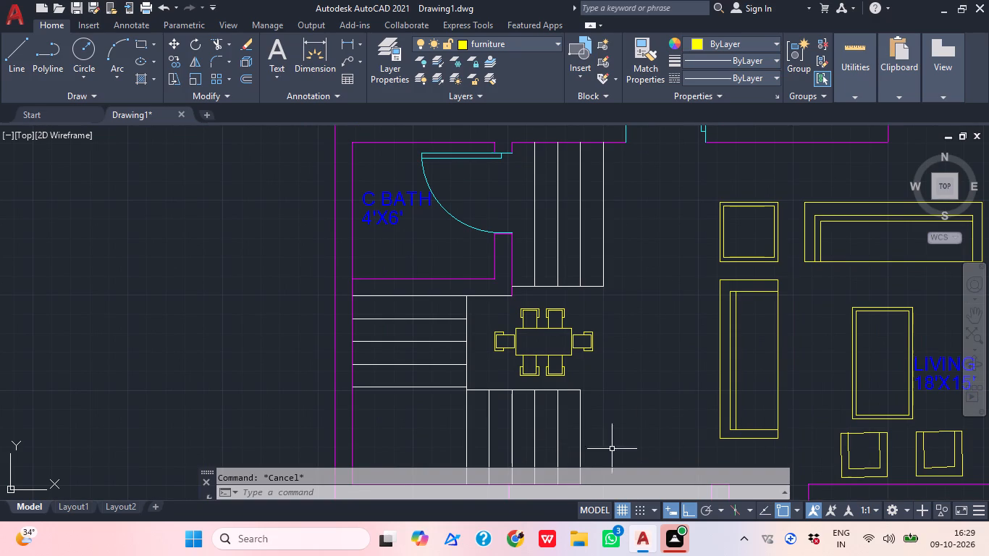
{"action": "middle_click_drag", "start_coordinate": [376, 239], "coordinate": [313, 180]}
{"action": "middle_click_drag", "start_coordinate": [460, 271], "coordinate": [441, 353]}
{"action": "scroll", "coordinate": [460, 272], "scroll_direction": "down", "scroll_amount": 1}
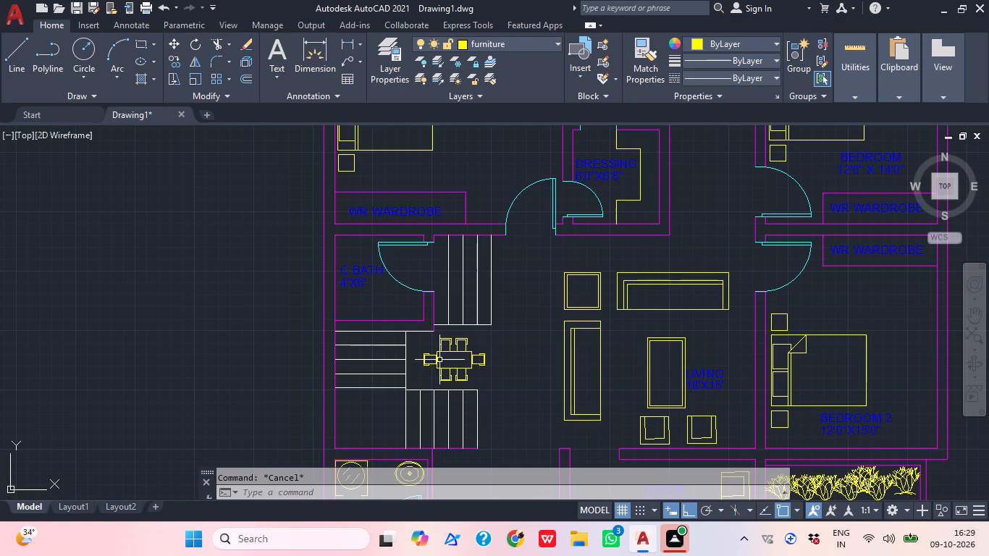
{"action": "left_click", "coordinate": [511, 36]}
{"action": "left_click", "coordinate": [502, 59]}
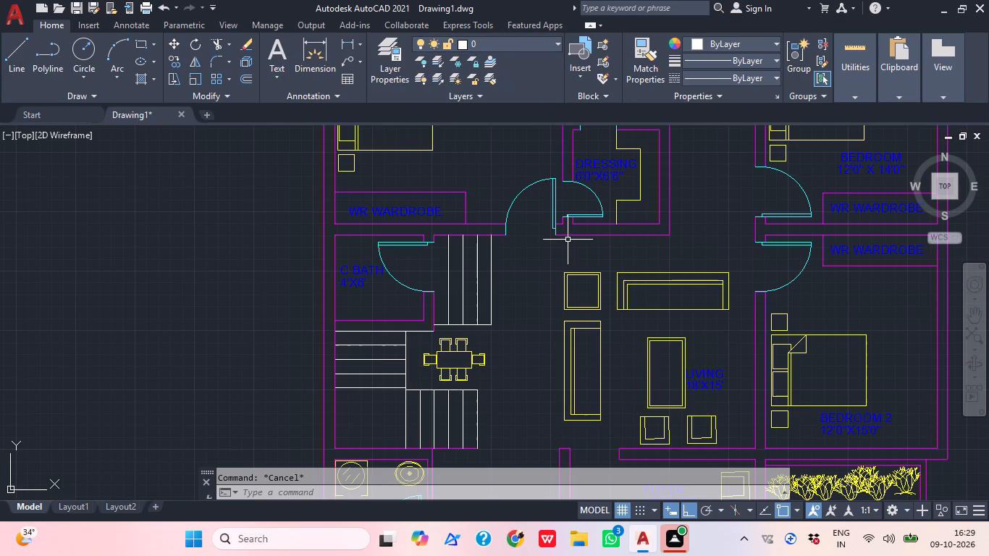
{"action": "key", "text": "l"}
{"action": "key", "text": "space"}
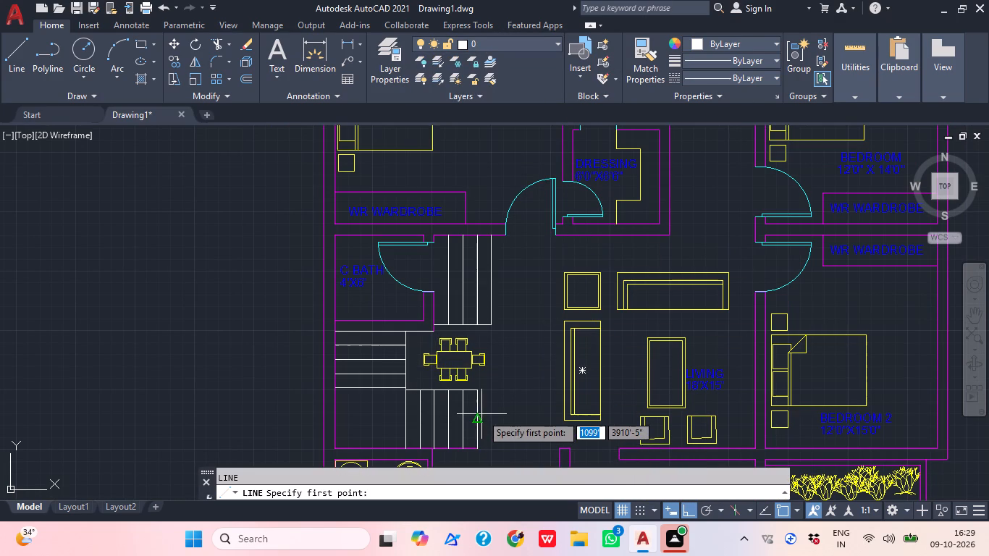
{"action": "left_click", "coordinate": [474, 421]}
{"action": "left_click", "coordinate": [364, 429]}
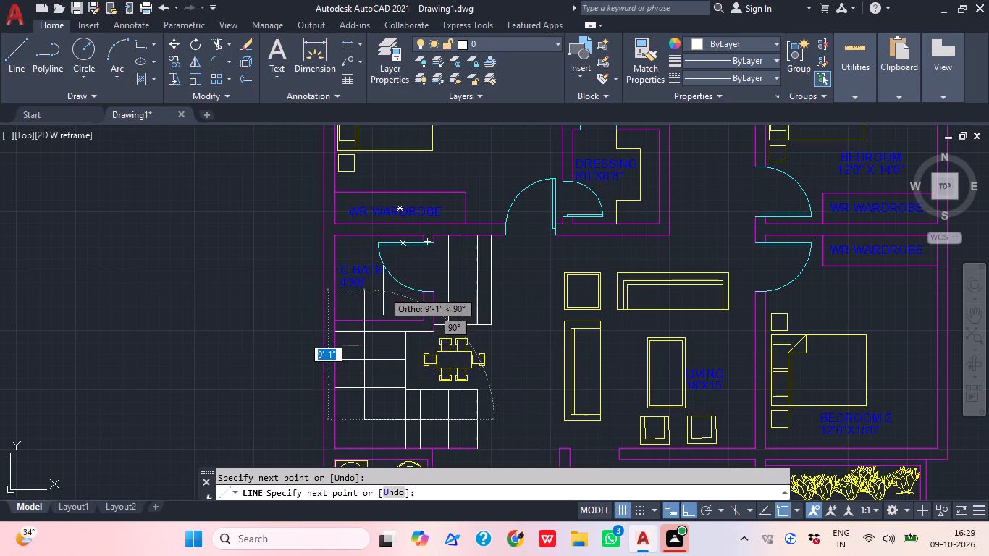
{"action": "middle_click_drag", "start_coordinate": [398, 292], "coordinate": [520, 235]}
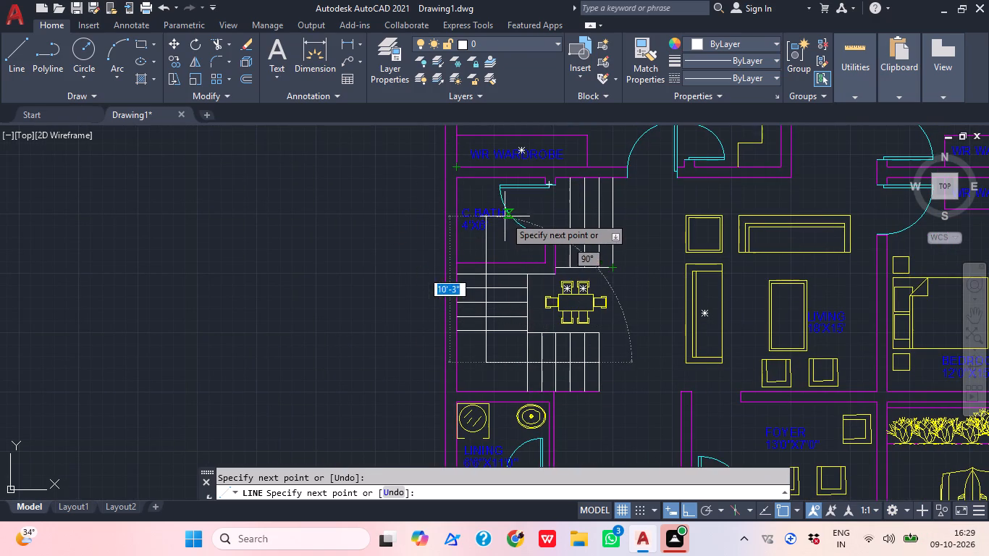
{"action": "scroll", "coordinate": [489, 229], "scroll_direction": "up", "scroll_amount": 3}
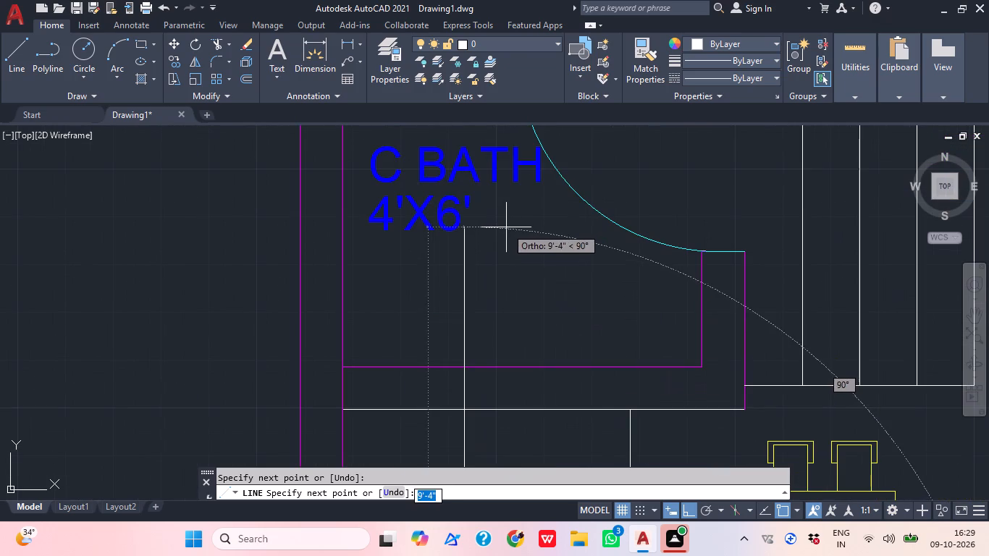
{"action": "left_click", "coordinate": [504, 227]}
{"action": "scroll", "coordinate": [514, 232], "scroll_direction": "down", "scroll_amount": 2}
{"action": "middle_click_drag", "start_coordinate": [669, 239], "coordinate": [580, 250]}
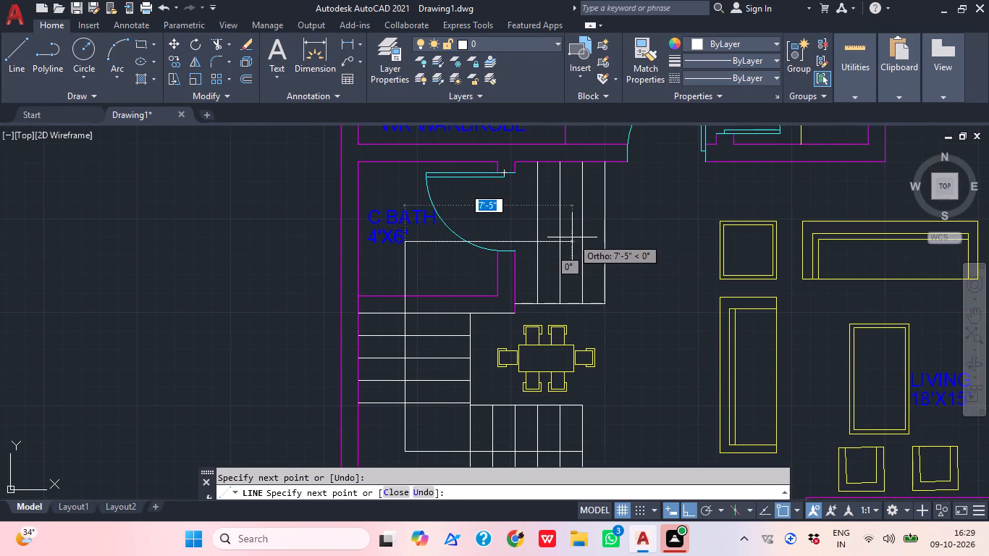
{"action": "scroll", "coordinate": [569, 238], "scroll_direction": "up", "scroll_amount": 3}
{"action": "left_click", "coordinate": [536, 245]}
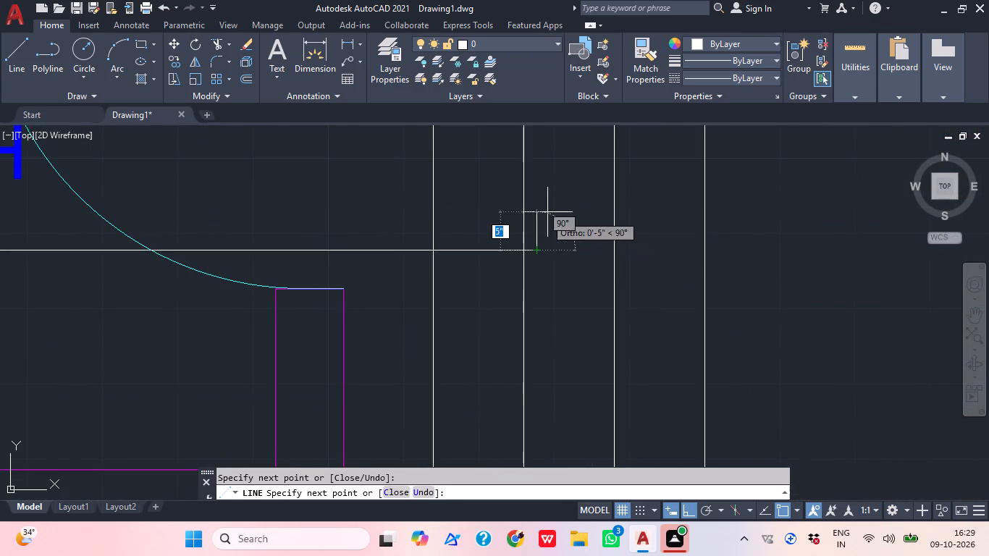
Draw a closed triangular arrowhead at the end of the stair direction line, with its tip on the next tread line.
{"action": "left_click", "coordinate": [542, 210]}
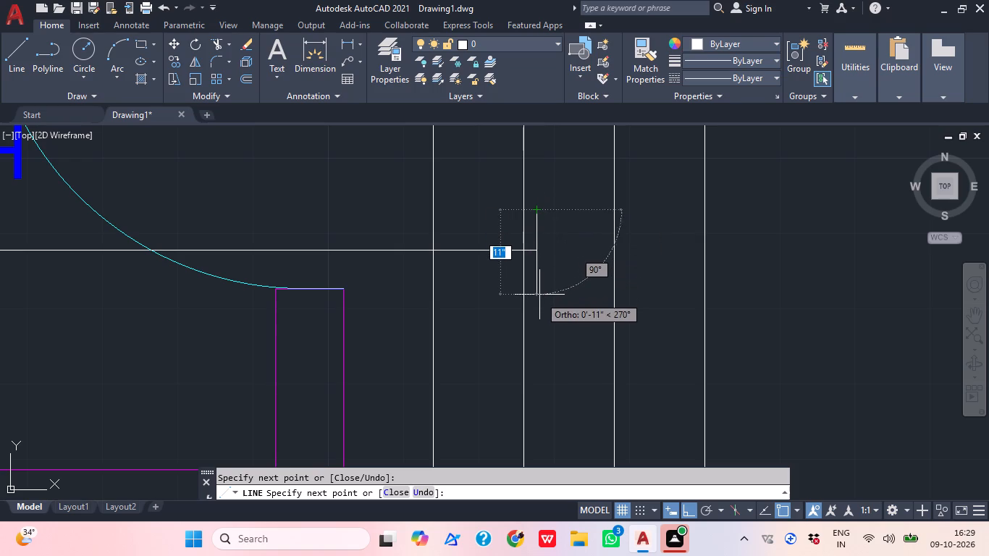
{"action": "left_click", "coordinate": [541, 287]}
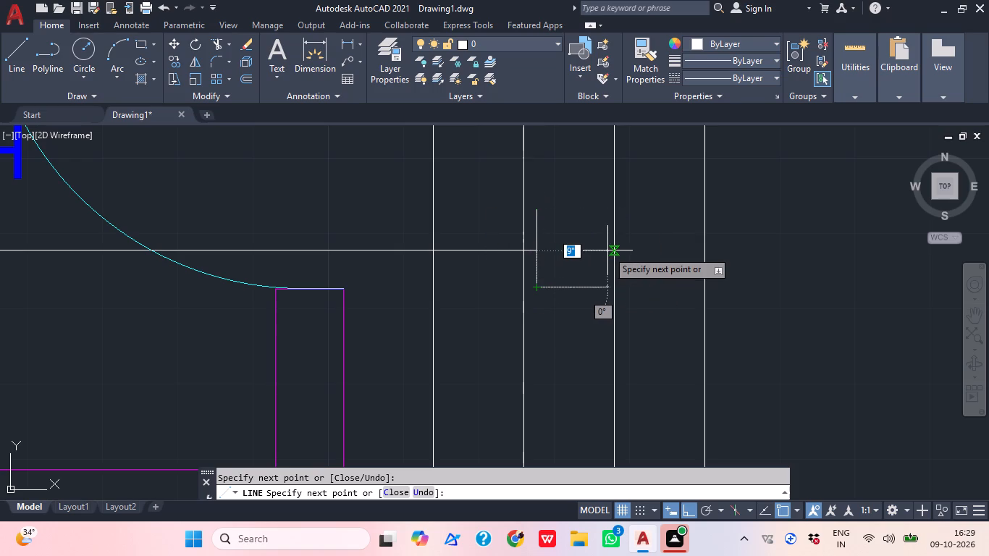
{"action": "left_click", "coordinate": [607, 250]}
{"action": "left_click", "coordinate": [535, 213]}
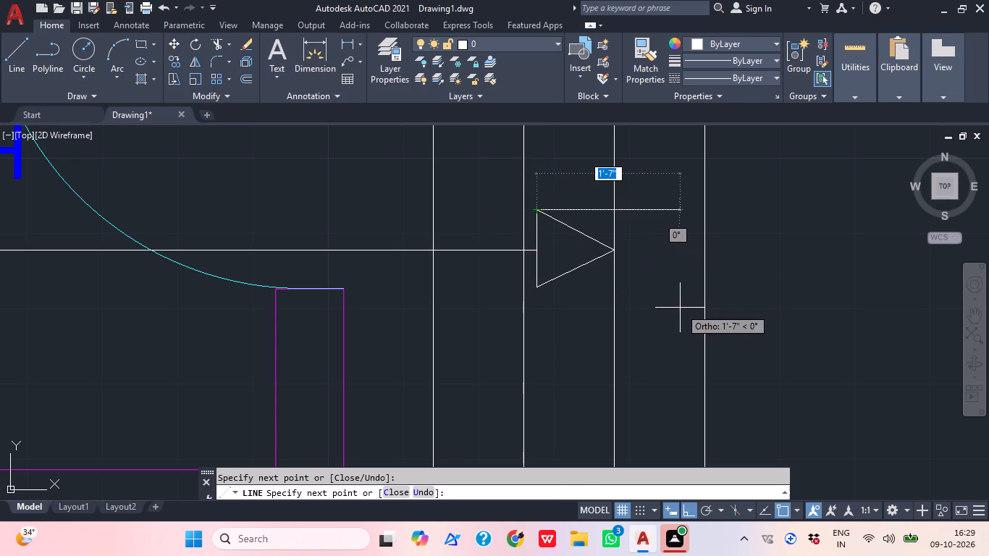
{"action": "key", "text": "Escape"}
Review the floor plan from the staircase and dining area through the kitchen, foyer and parking to the bedrooms and toilets.
{"action": "middle_click_drag", "start_coordinate": [655, 296], "coordinate": [607, 300]}
{"action": "scroll", "coordinate": [607, 300], "scroll_direction": "down", "scroll_amount": 3}
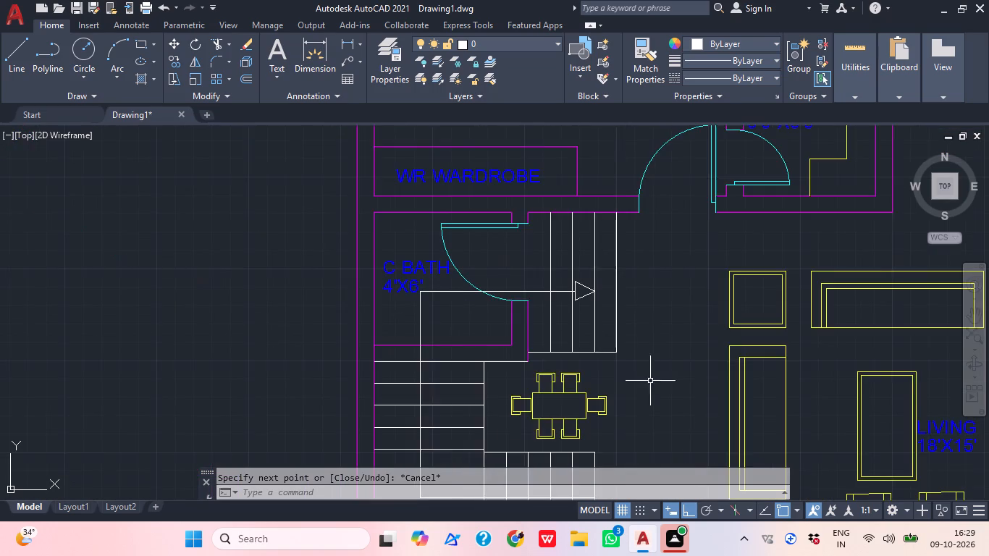
{"action": "middle_click_drag", "start_coordinate": [648, 387], "coordinate": [602, 354]}
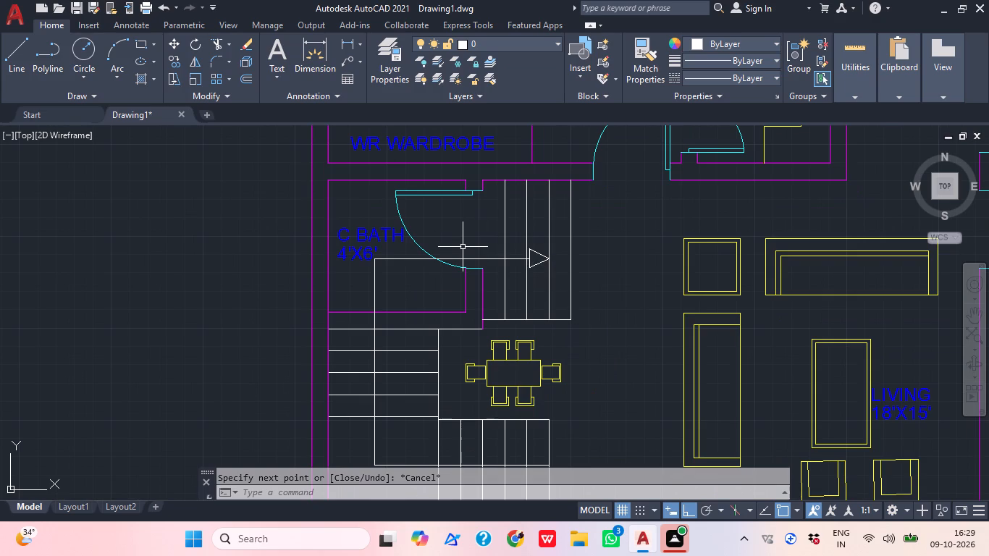
{"action": "middle_click_drag", "start_coordinate": [638, 318], "coordinate": [540, 118]}
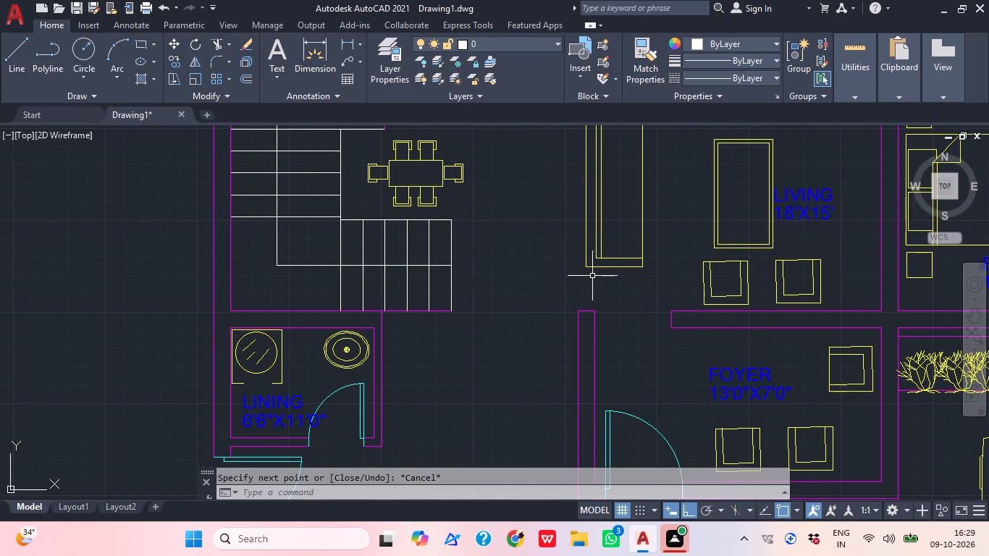
{"action": "scroll", "coordinate": [590, 276], "scroll_direction": "down", "scroll_amount": 2}
{"action": "middle_click_drag", "start_coordinate": [588, 306], "coordinate": [557, 253]}
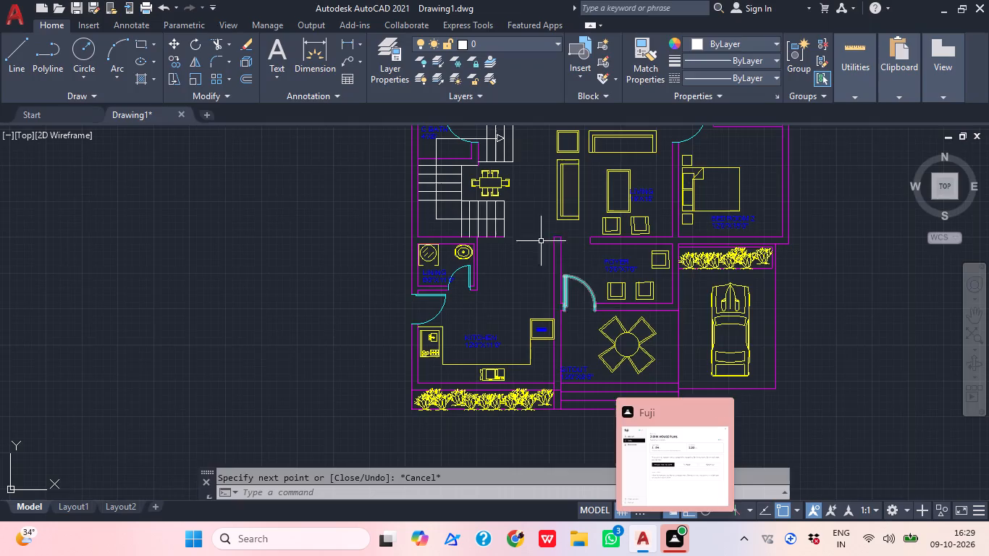
{"action": "middle_click_drag", "start_coordinate": [544, 244], "coordinate": [524, 279]}
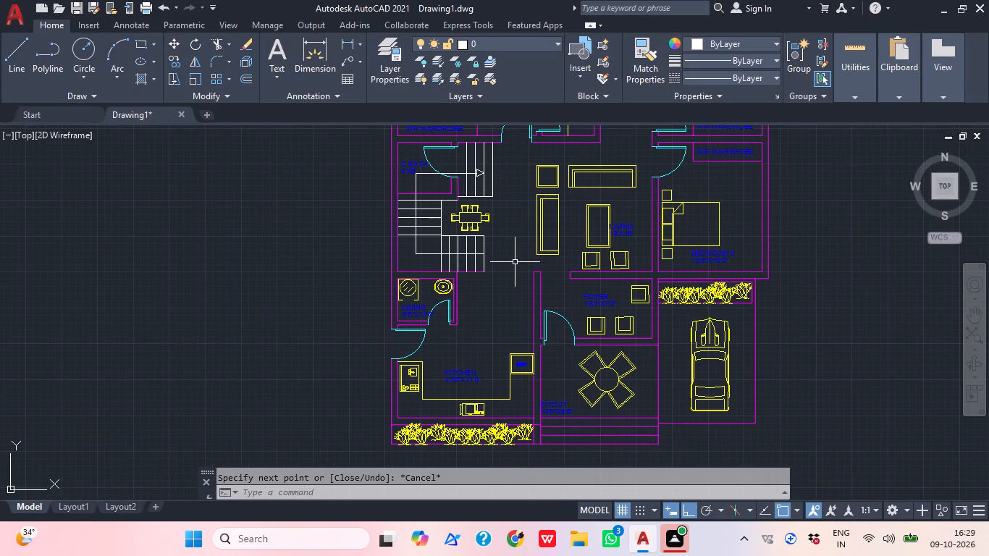
{"action": "middle_click_drag", "start_coordinate": [631, 258], "coordinate": [572, 293]}
{"action": "middle_click_drag", "start_coordinate": [589, 195], "coordinate": [586, 222]}
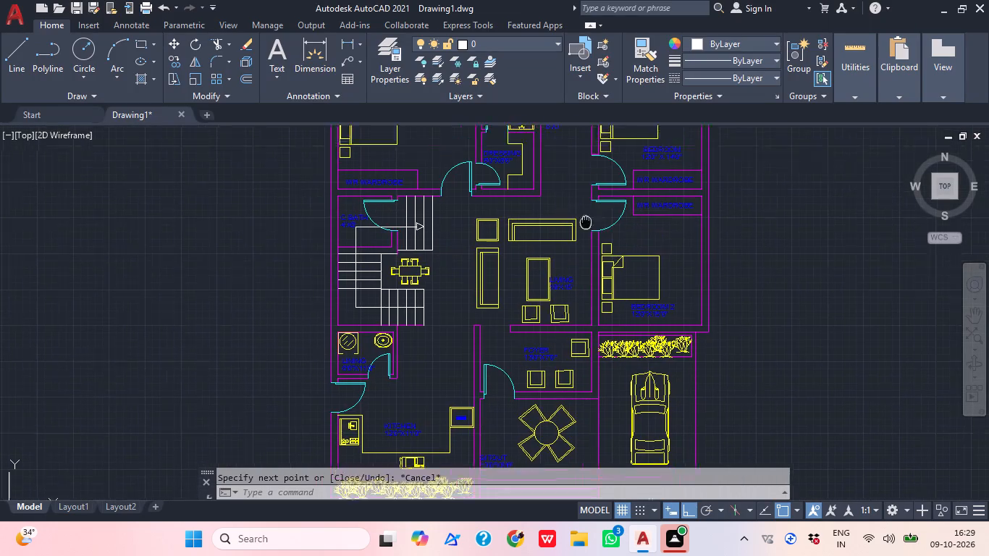
{"action": "middle_click_drag", "start_coordinate": [586, 222], "coordinate": [560, 303]}
{"action": "middle_click_drag", "start_coordinate": [536, 279], "coordinate": [548, 342]}
{"action": "scroll", "coordinate": [538, 321], "scroll_direction": "down", "scroll_amount": 1}
{"action": "scroll", "coordinate": [467, 291], "scroll_direction": "up", "scroll_amount": 2}
{"action": "middle_click_drag", "start_coordinate": [460, 295], "coordinate": [460, 327]}
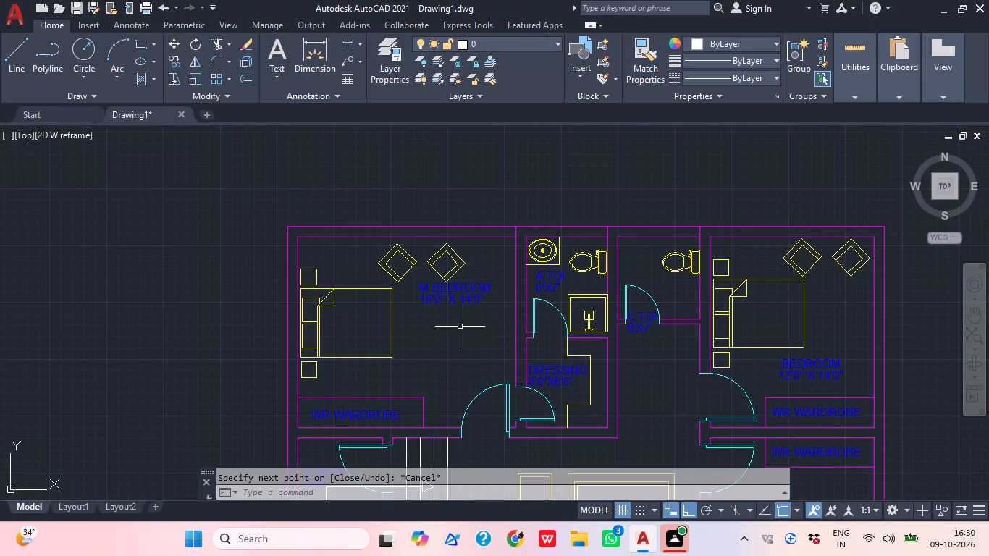
{"action": "middle_click_drag", "start_coordinate": [510, 342], "coordinate": [492, 315]}
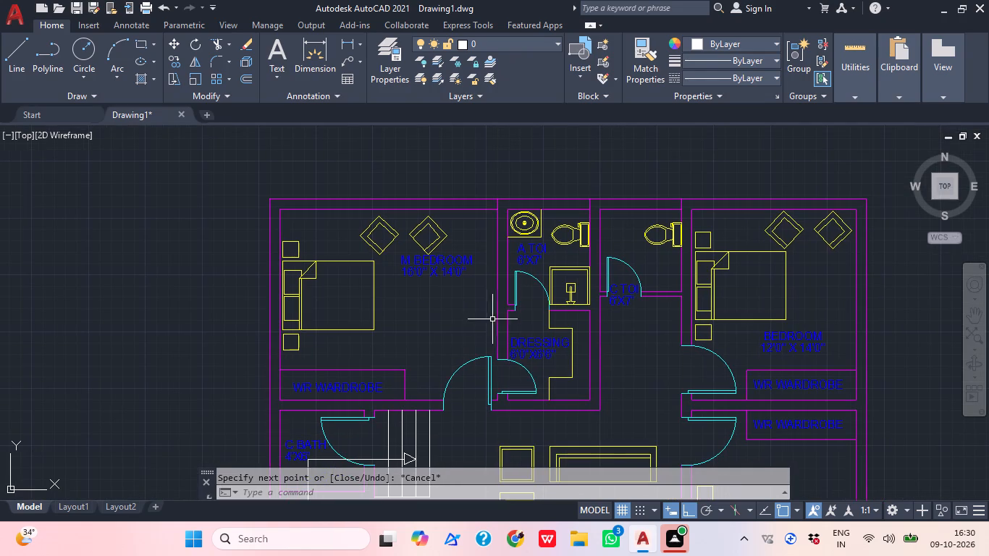
Review the bedrooms, toilets, dressing area, staircase and living room of the floor plan for missing elements.
{"action": "middle_click_drag", "start_coordinate": [515, 374], "coordinate": [448, 342]}
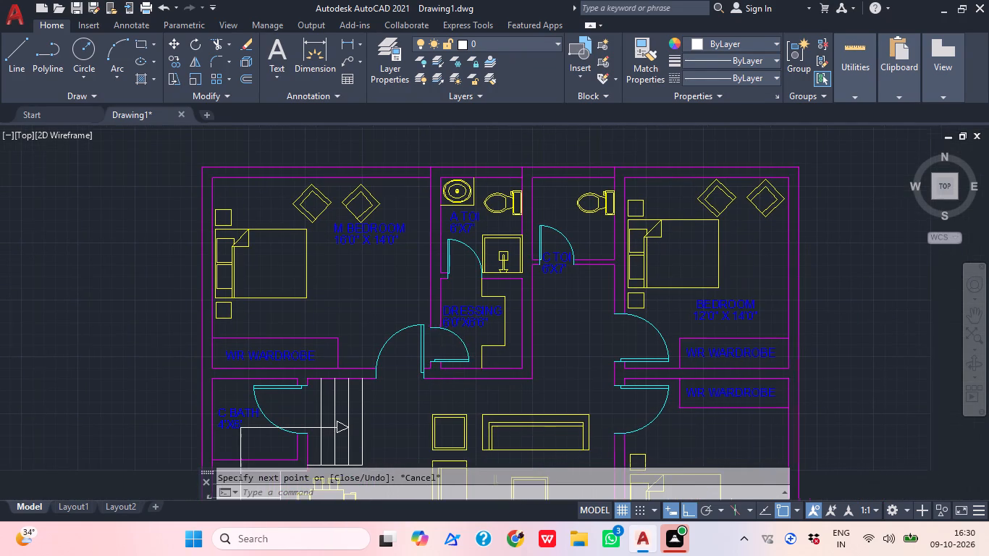
{"action": "middle_click_drag", "start_coordinate": [488, 361], "coordinate": [533, 324]}
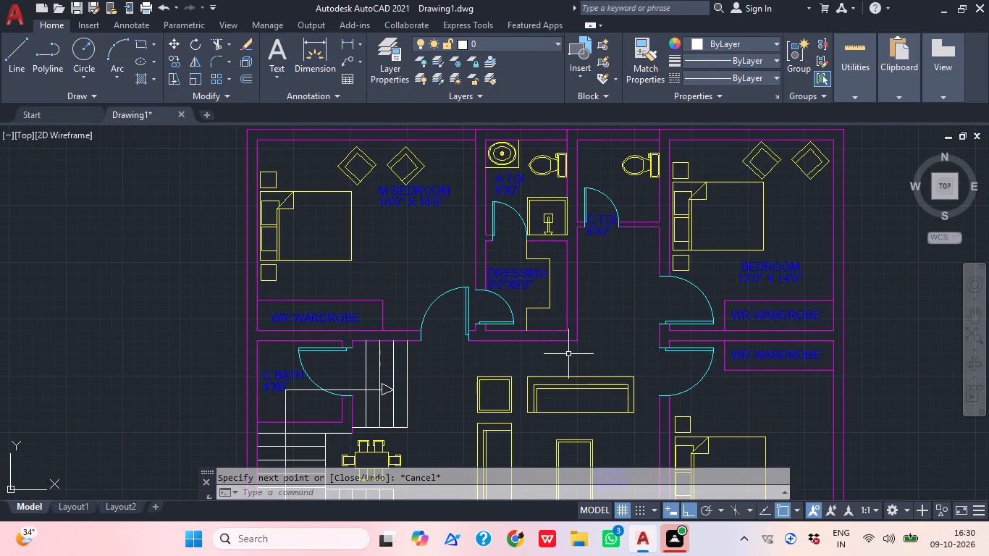
{"action": "middle_click_drag", "start_coordinate": [594, 343], "coordinate": [573, 327]}
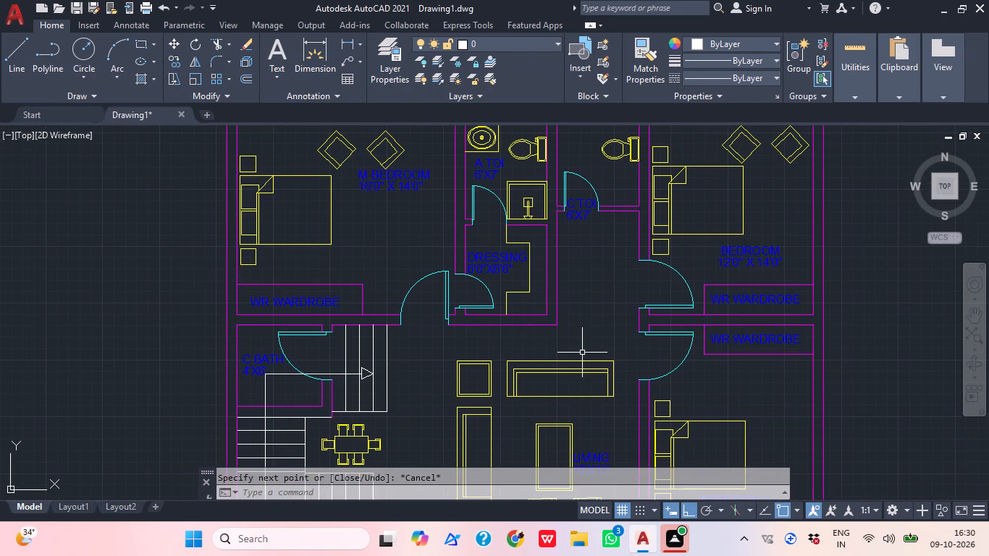
{"action": "middle_click_drag", "start_coordinate": [588, 327], "coordinate": [586, 297]}
{"action": "middle_click_drag", "start_coordinate": [603, 345], "coordinate": [590, 319]}
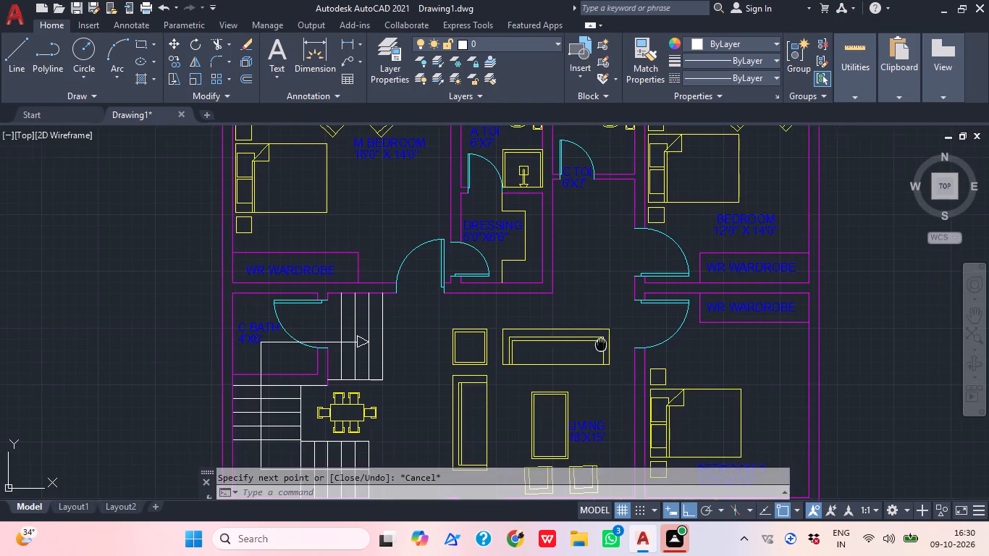
{"action": "middle_click_drag", "start_coordinate": [590, 319], "coordinate": [586, 309]}
{"action": "middle_click_drag", "start_coordinate": [581, 353], "coordinate": [569, 306]}
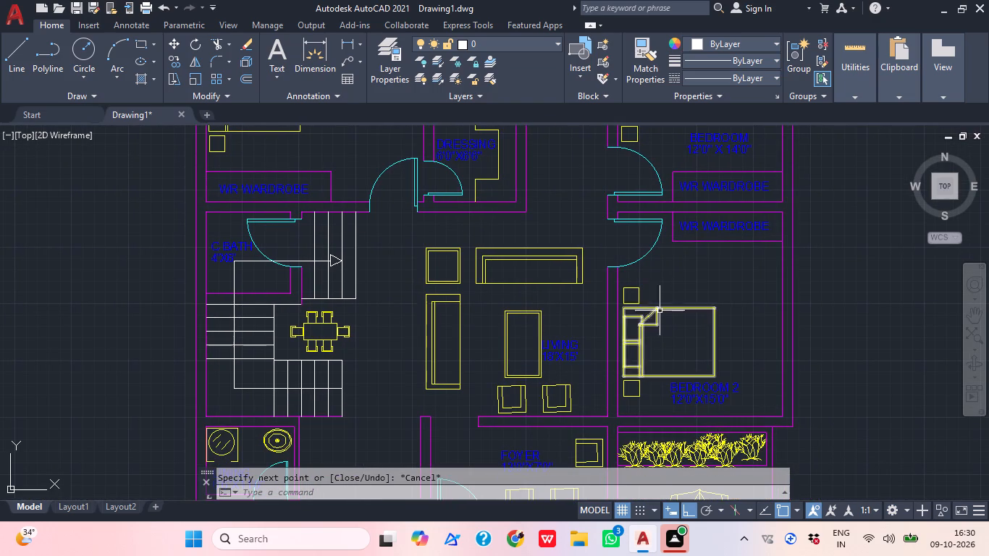
{"action": "middle_click_drag", "start_coordinate": [681, 298], "coordinate": [607, 350]}
{"action": "middle_click_drag", "start_coordinate": [752, 368], "coordinate": [742, 405]}
{"action": "middle_click_drag", "start_coordinate": [599, 323], "coordinate": [626, 371]}
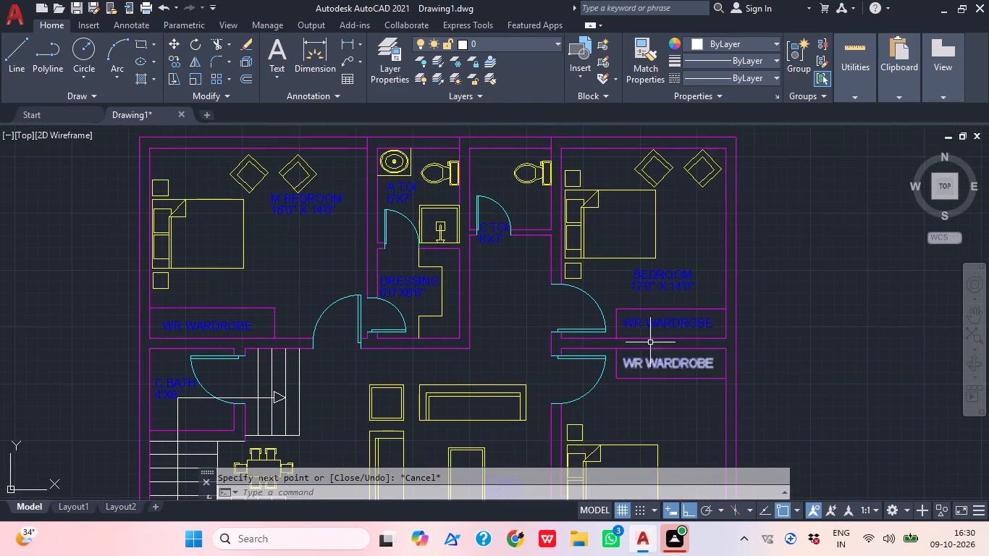
{"action": "middle_click_drag", "start_coordinate": [607, 280], "coordinate": [625, 314]}
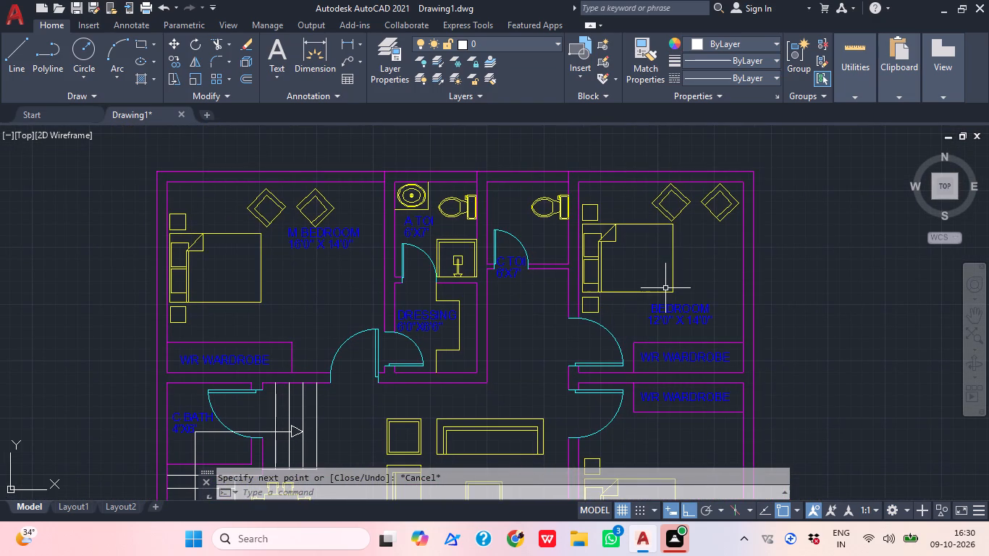
{"action": "middle_click_drag", "start_coordinate": [378, 313], "coordinate": [448, 320]}
{"action": "scroll", "coordinate": [455, 274], "scroll_direction": "up", "scroll_amount": 1}
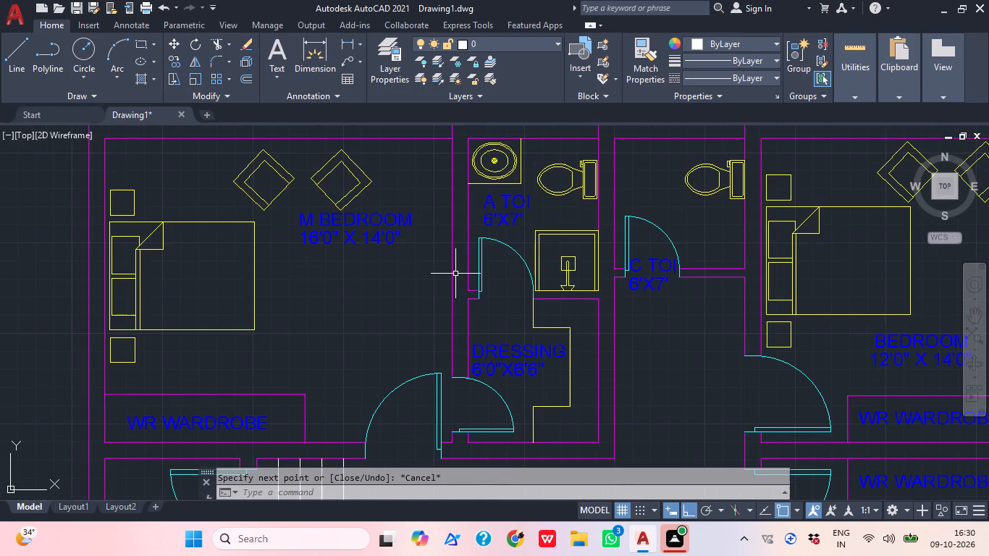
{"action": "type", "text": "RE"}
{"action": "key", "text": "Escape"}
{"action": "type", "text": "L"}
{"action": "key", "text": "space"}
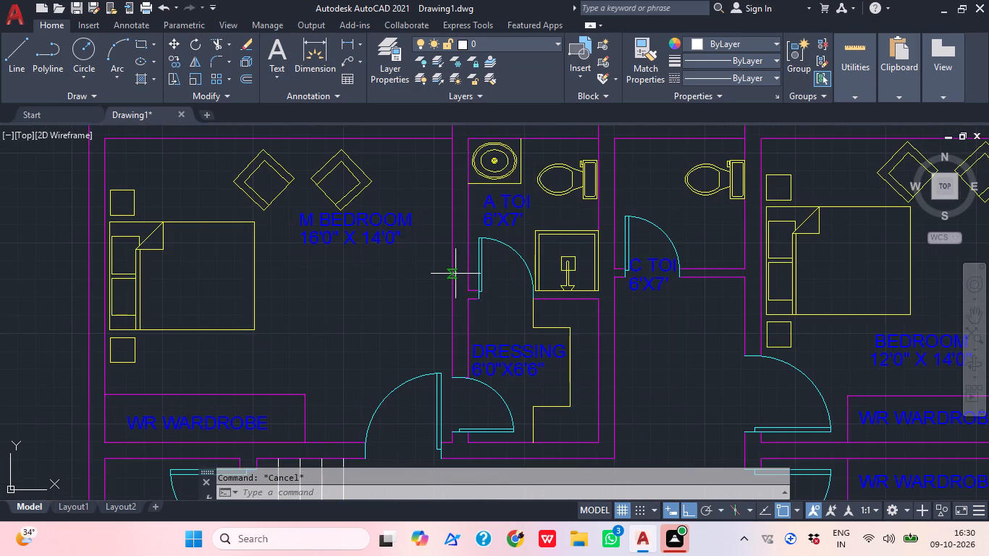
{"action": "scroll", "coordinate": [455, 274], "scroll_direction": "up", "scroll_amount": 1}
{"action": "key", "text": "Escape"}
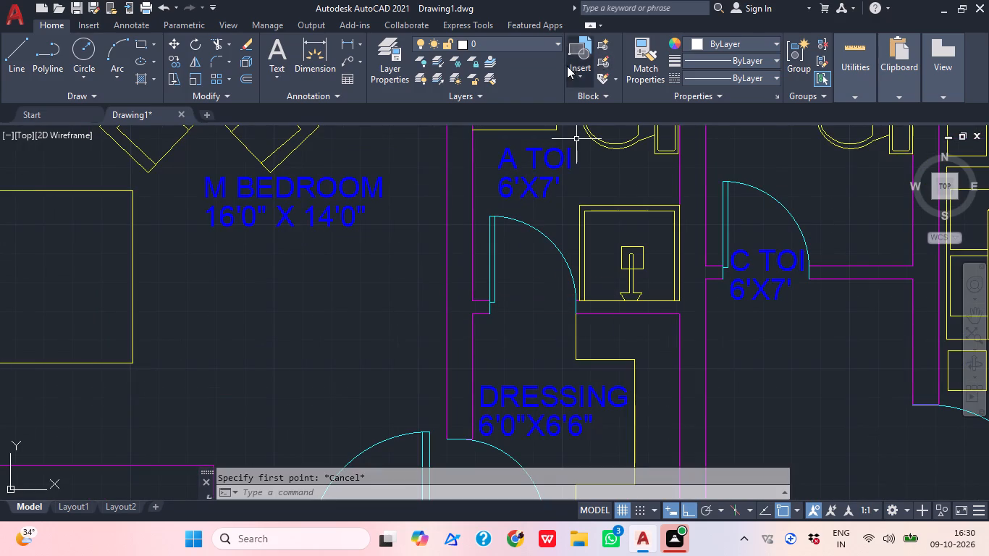
Draw a vertical entry line about 3'-11" long, from below the sitout's front steps up across the treads.
{"action": "scroll", "coordinate": [538, 181], "scroll_direction": "down", "scroll_amount": 1}
{"action": "middle_click_drag", "start_coordinate": [553, 203], "coordinate": [430, 184]}
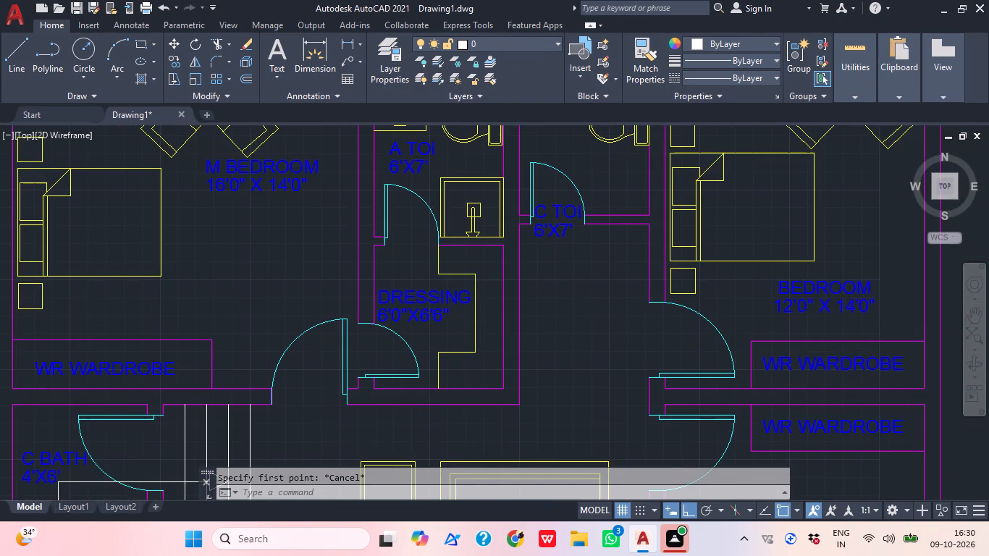
{"action": "scroll", "coordinate": [513, 177], "scroll_direction": "down", "scroll_amount": 1}
{"action": "scroll", "coordinate": [576, 180], "scroll_direction": "down", "scroll_amount": 2}
{"action": "middle_click_drag", "start_coordinate": [605, 220], "coordinate": [549, 271]}
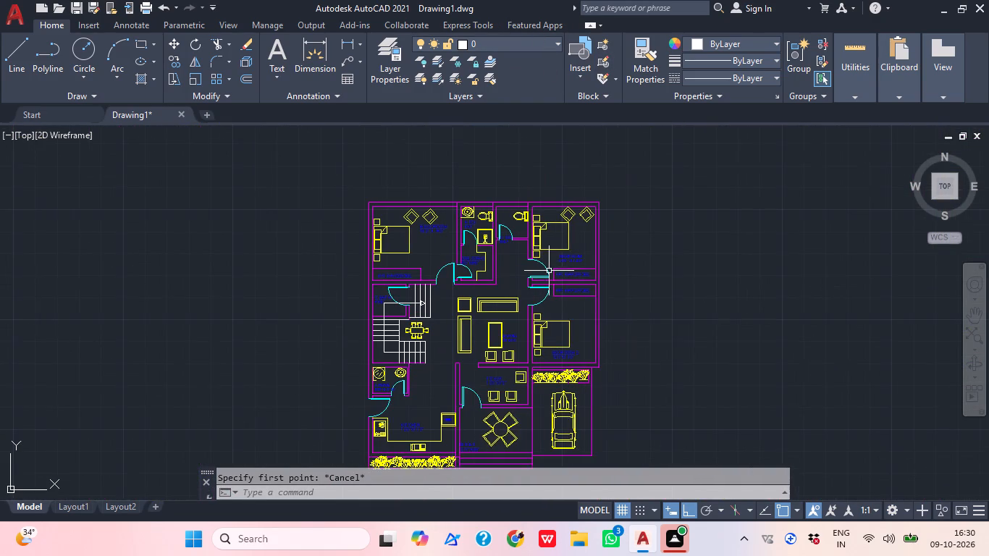
{"action": "middle_click_drag", "start_coordinate": [549, 271], "coordinate": [537, 229]}
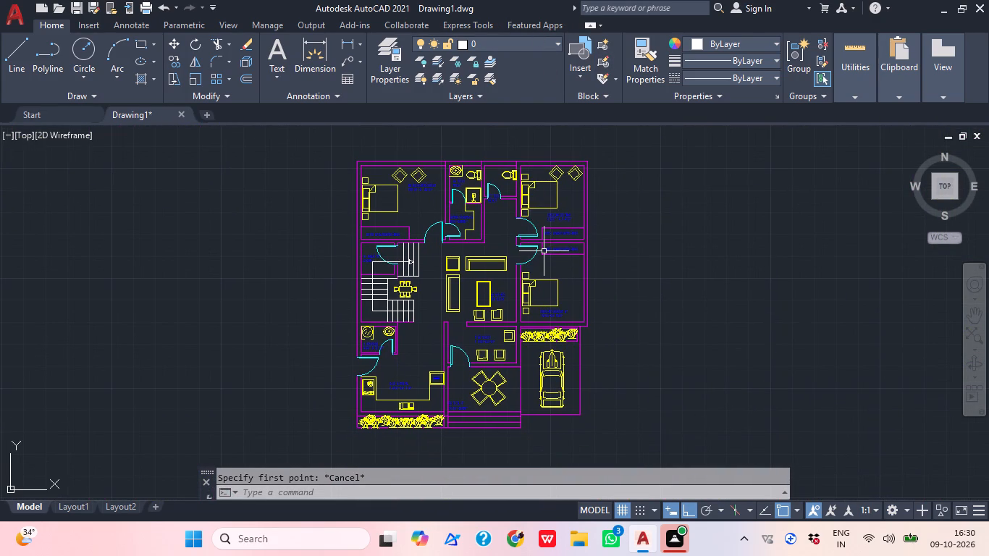
{"action": "middle_click_drag", "start_coordinate": [515, 426], "coordinate": [515, 397]}
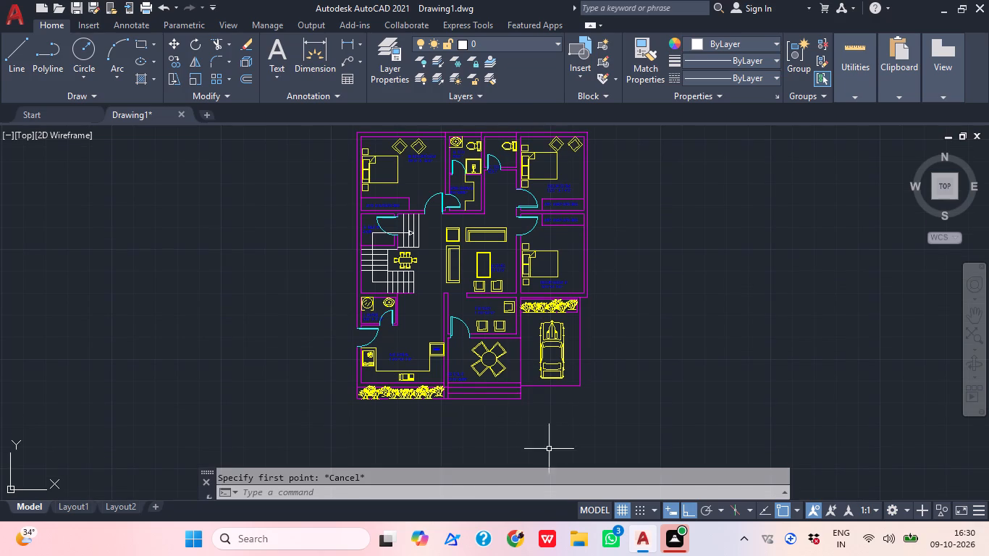
{"action": "key", "text": "l"}
{"action": "key", "text": "space"}
{"action": "scroll", "coordinate": [485, 386], "scroll_direction": "up", "scroll_amount": 3}
{"action": "middle_click_drag", "start_coordinate": [479, 417], "coordinate": [489, 313]}
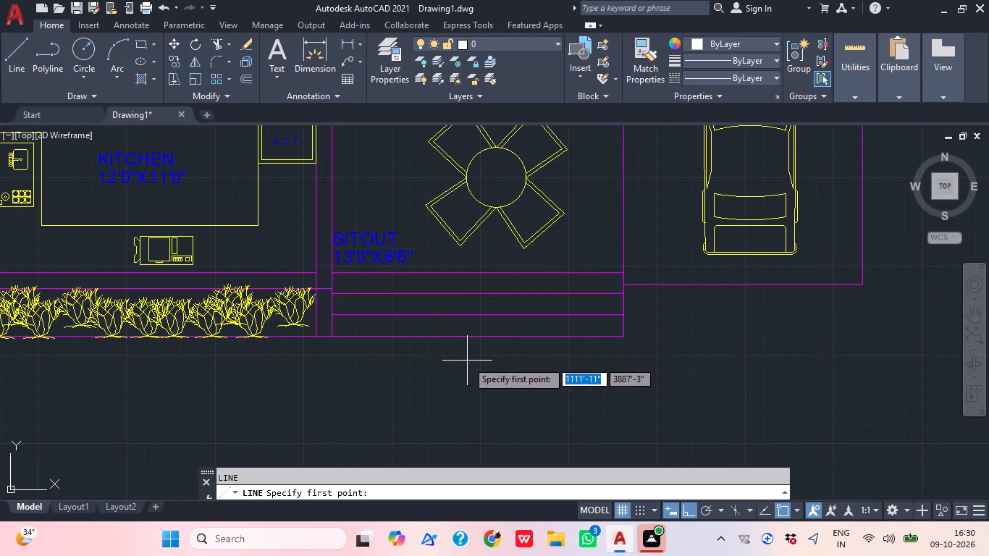
{"action": "left_click", "coordinate": [468, 368]}
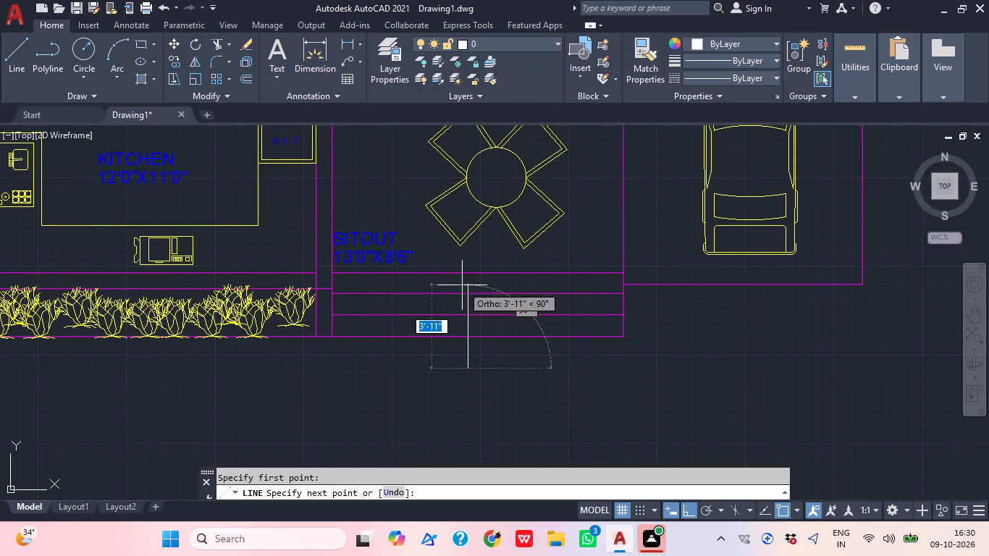
{"action": "left_click", "coordinate": [462, 285]}
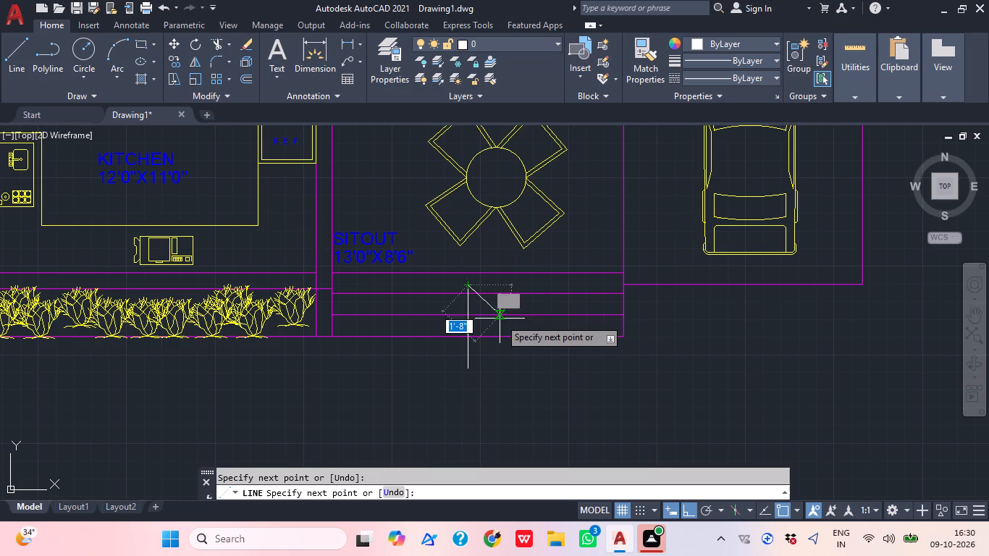
{"action": "key", "text": "Escape"}
With Ortho off, draw an open arrowhead of two diagonal strokes about 1' long at the entry line's upper end.
{"action": "key", "text": "l"}
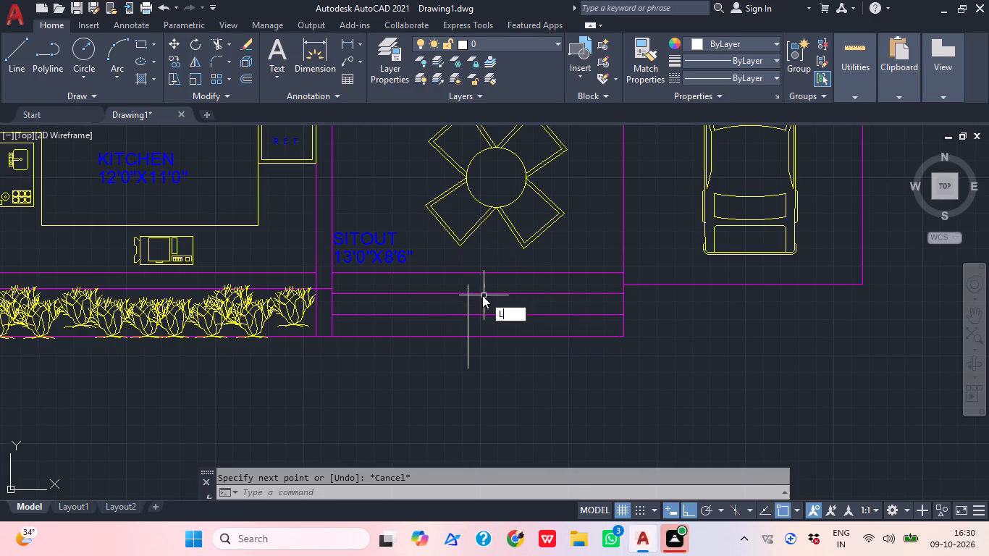
{"action": "key", "text": "space"}
{"action": "scroll", "coordinate": [480, 292], "scroll_direction": "up", "scroll_amount": 3}
{"action": "left_click", "coordinate": [419, 266]}
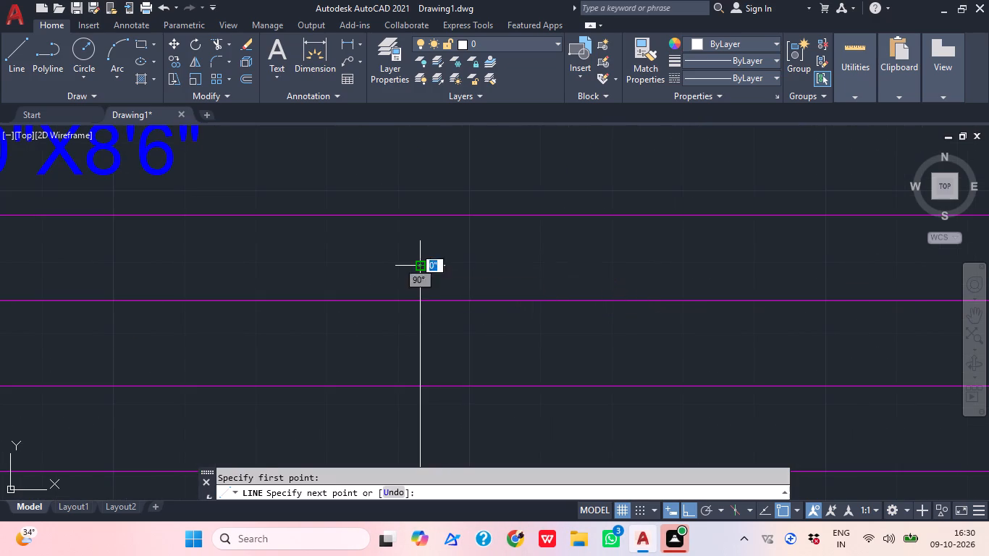
{"action": "left_click", "coordinate": [687, 517]}
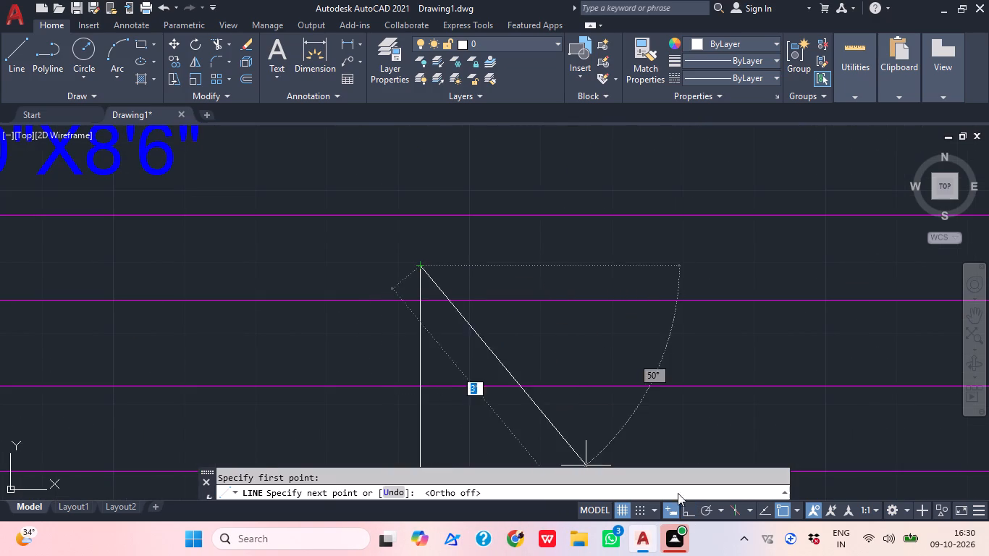
{"action": "left_click", "coordinate": [465, 340]}
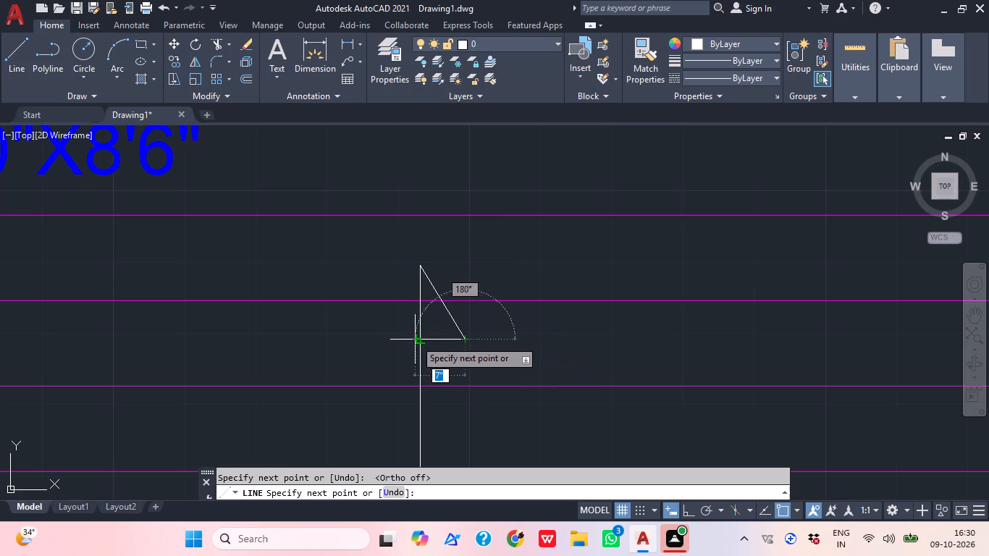
{"action": "key", "text": "Escape"}
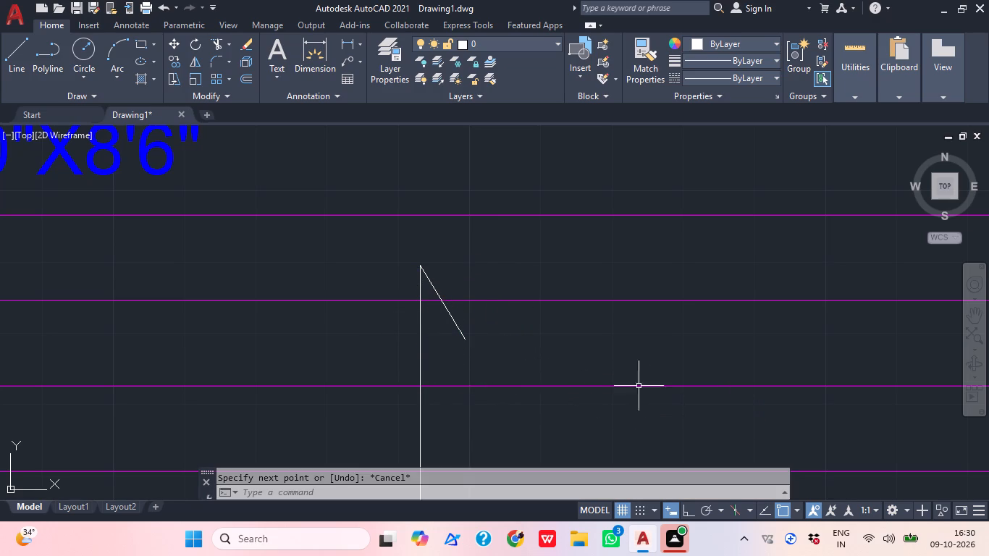
{"action": "type", "text": "L"}
{"action": "key", "text": "space"}
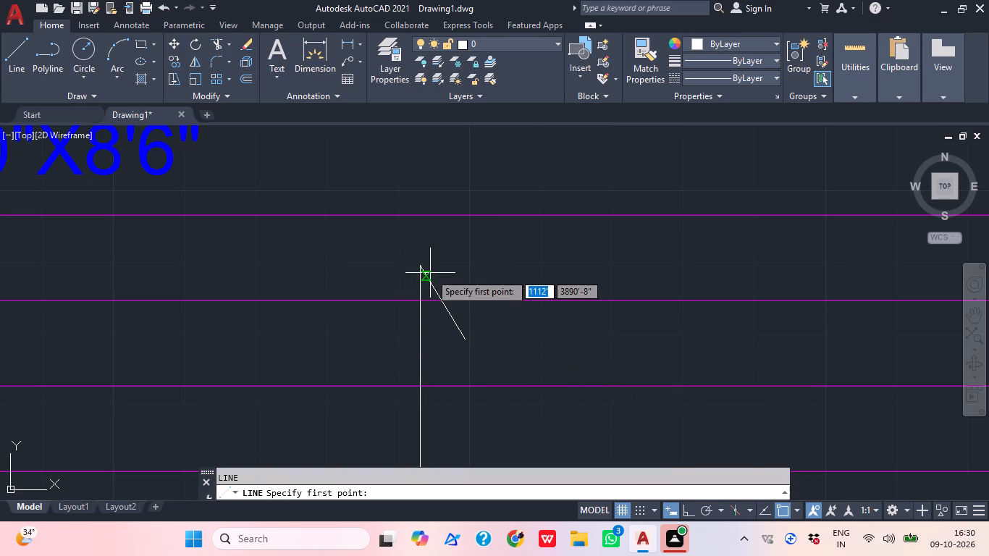
{"action": "left_click", "coordinate": [421, 261]}
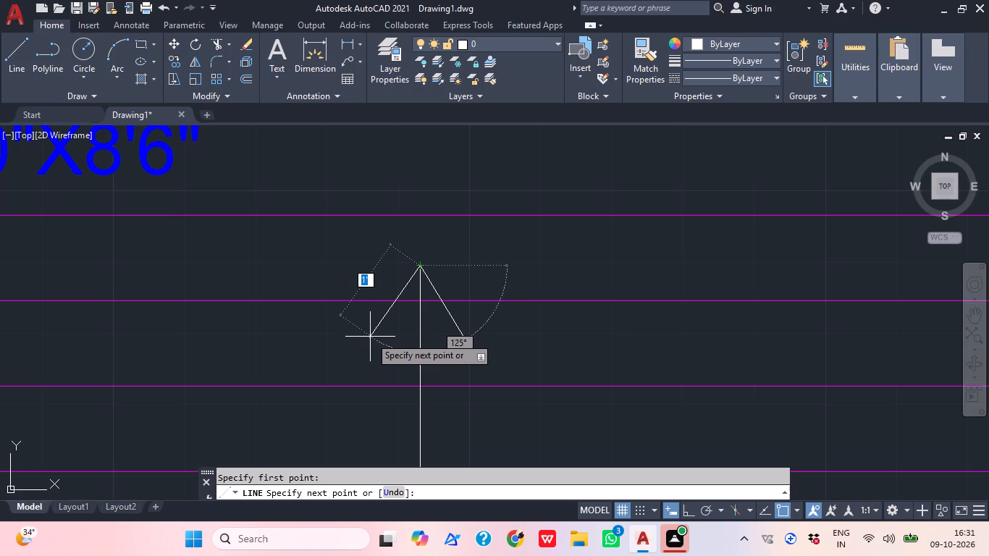
{"action": "left_click", "coordinate": [370, 337]}
{"action": "key", "text": "Escape"}
Check the entry arrow at the sitout steps against the whole floor plan.
{"action": "scroll", "coordinate": [601, 326], "scroll_direction": "down", "scroll_amount": 3}
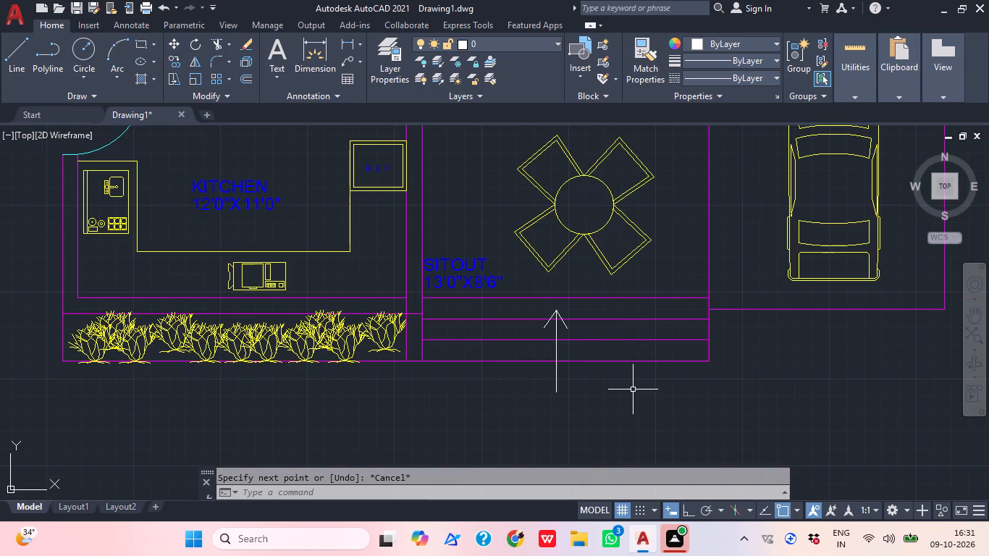
{"action": "middle_click_drag", "start_coordinate": [631, 403], "coordinate": [571, 414]}
{"action": "scroll", "coordinate": [662, 393], "scroll_direction": "down", "scroll_amount": 2}
{"action": "middle_click_drag", "start_coordinate": [723, 390], "coordinate": [620, 401]}
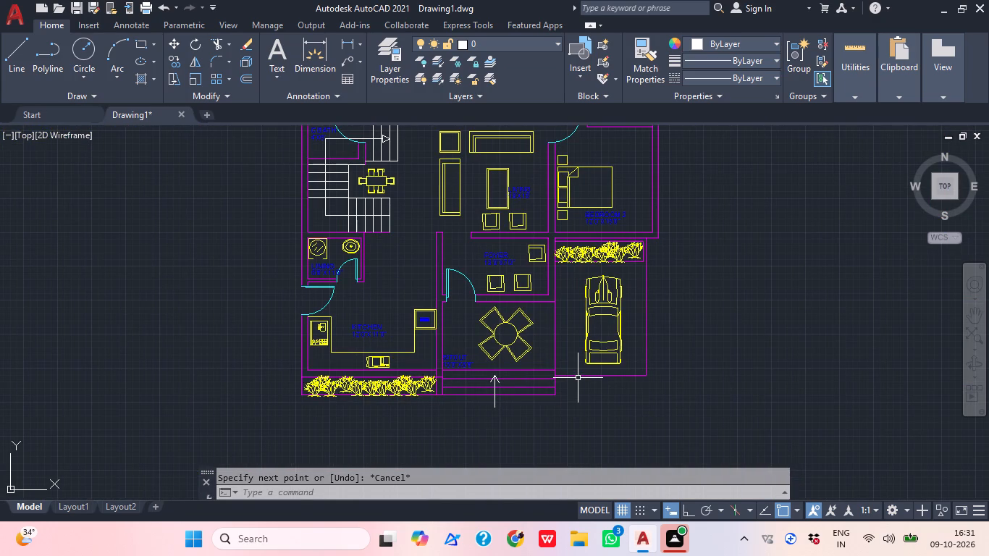
{"action": "middle_click_drag", "start_coordinate": [421, 251], "coordinate": [415, 328]}
{"action": "scroll", "coordinate": [415, 279], "scroll_direction": "down", "scroll_amount": 1}
{"action": "scroll", "coordinate": [492, 327], "scroll_direction": "down", "scroll_amount": 1}
{"action": "middle_click_drag", "start_coordinate": [513, 342], "coordinate": [521, 333]}
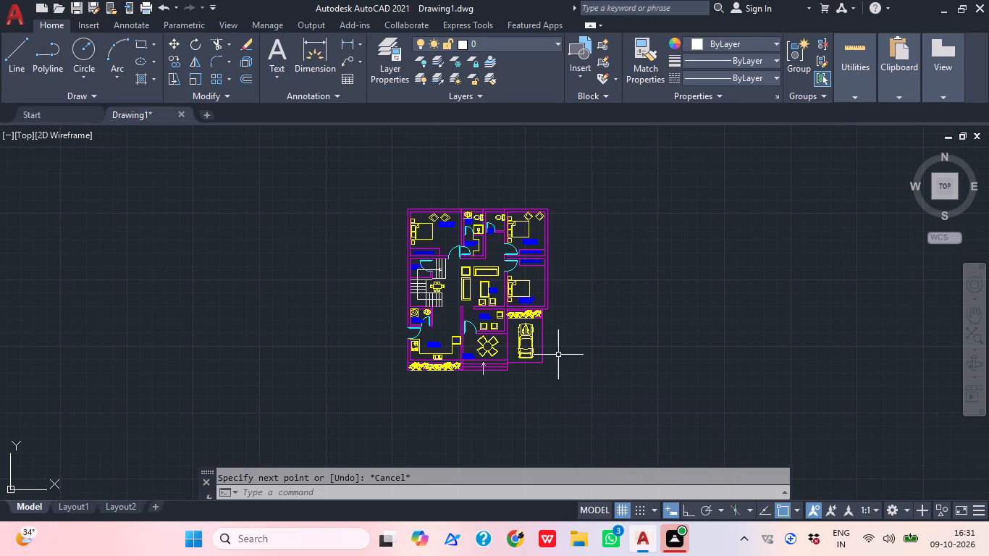
On the window layer, draw a short line across the master bedroom's top wall, from its inner to its outer face.
{"action": "middle_click_drag", "start_coordinate": [558, 355], "coordinate": [589, 382]}
{"action": "scroll", "coordinate": [451, 281], "scroll_direction": "up", "scroll_amount": 2}
{"action": "middle_click_drag", "start_coordinate": [546, 249], "coordinate": [556, 333]}
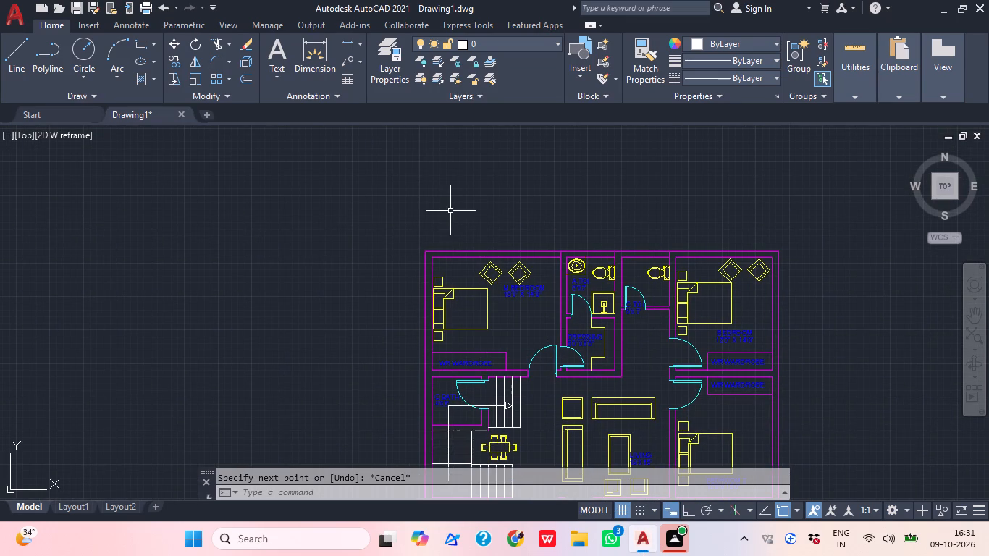
{"action": "scroll", "coordinate": [453, 214], "scroll_direction": "up", "scroll_amount": 1}
{"action": "left_click", "coordinate": [524, 43]}
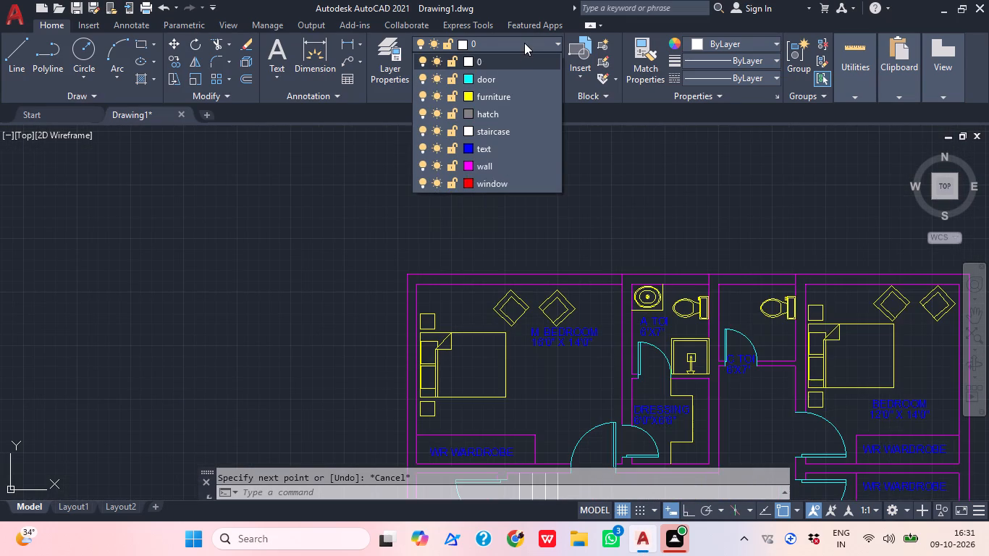
{"action": "left_click", "coordinate": [496, 184]}
{"action": "middle_click", "coordinate": [464, 279]}
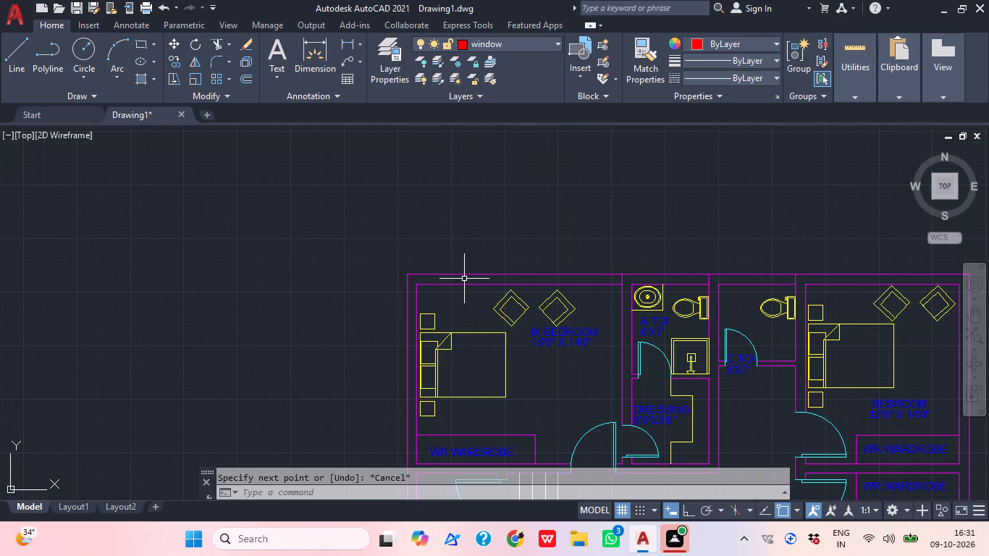
{"action": "type", "text": "L"}
{"action": "key", "text": "space"}
{"action": "scroll", "coordinate": [481, 290], "scroll_direction": "up", "scroll_amount": 2}
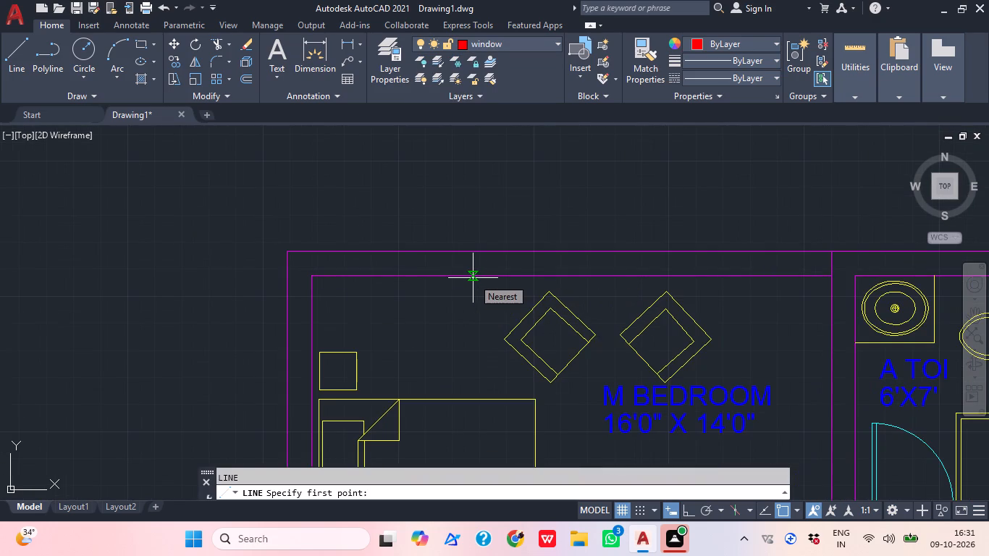
{"action": "left_click", "coordinate": [469, 276]}
{"action": "left_click", "coordinate": [468, 245]}
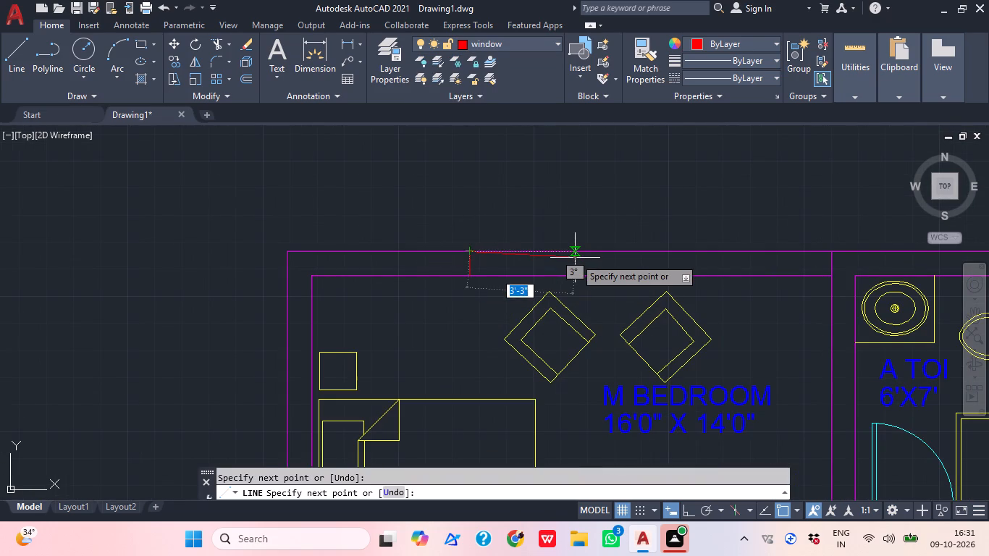
{"action": "key", "text": "Escape"}
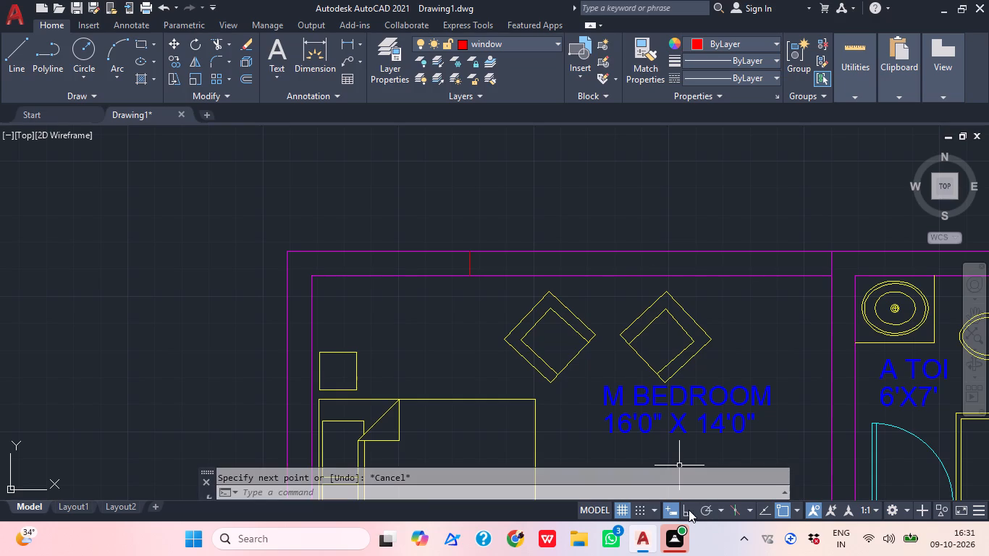
Turn Ortho mode on for drawing the window lines.
{"action": "left_click", "coordinate": [689, 510]}
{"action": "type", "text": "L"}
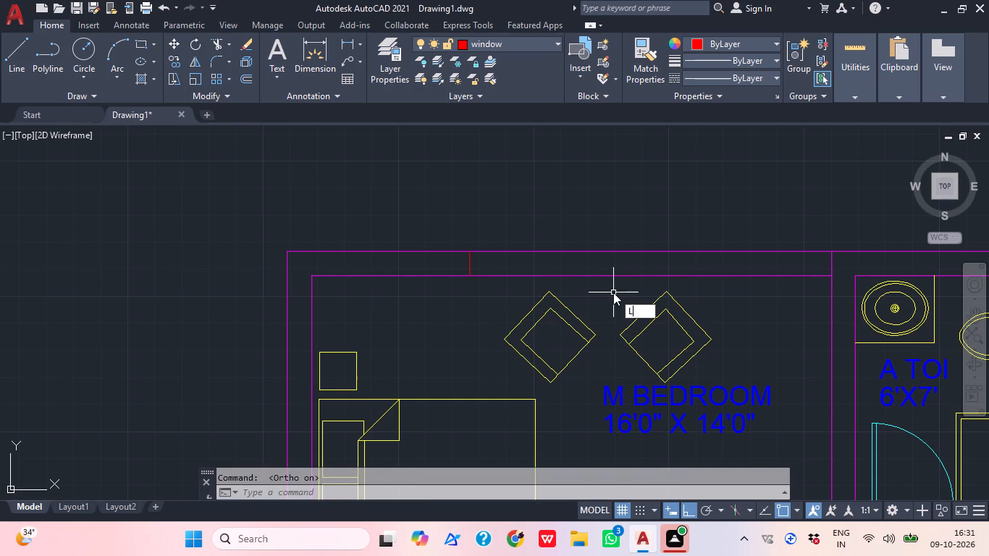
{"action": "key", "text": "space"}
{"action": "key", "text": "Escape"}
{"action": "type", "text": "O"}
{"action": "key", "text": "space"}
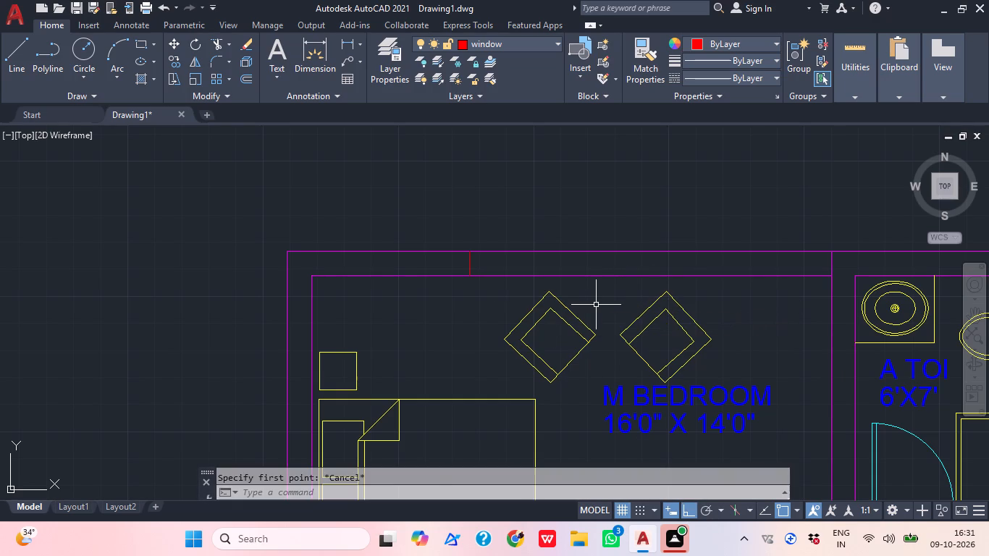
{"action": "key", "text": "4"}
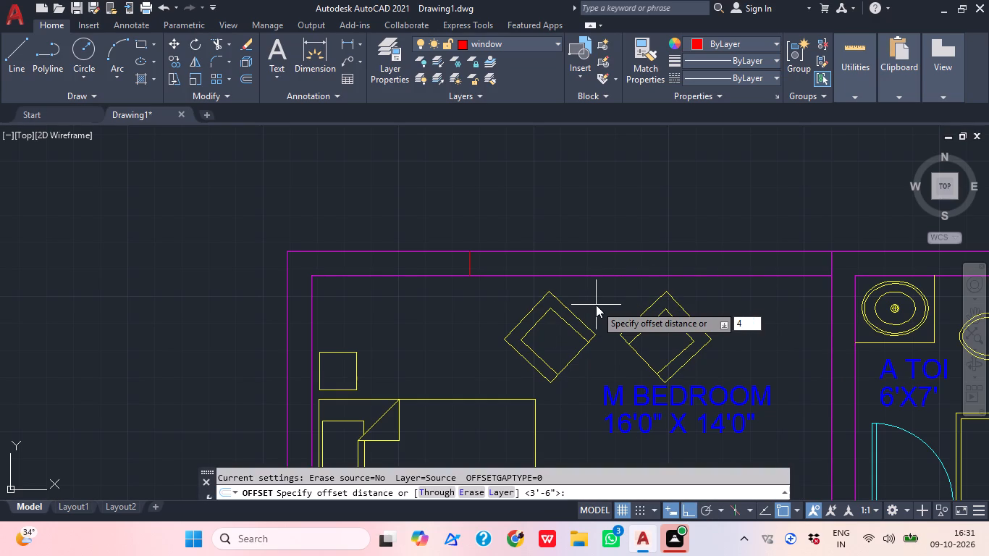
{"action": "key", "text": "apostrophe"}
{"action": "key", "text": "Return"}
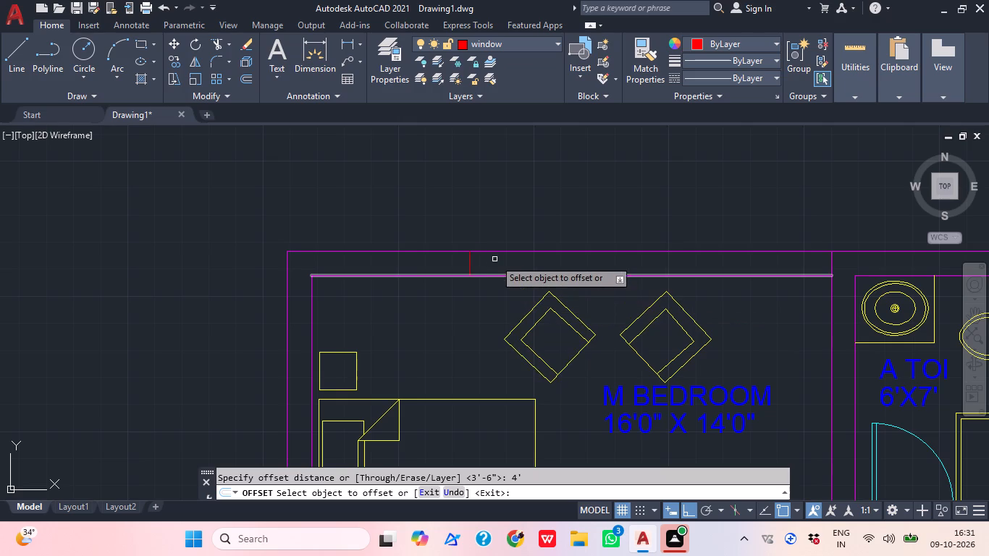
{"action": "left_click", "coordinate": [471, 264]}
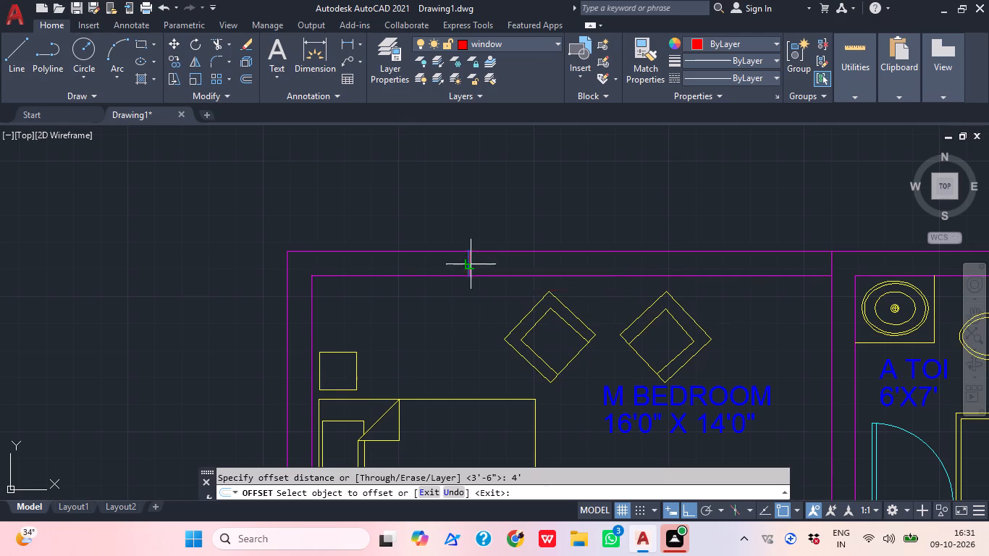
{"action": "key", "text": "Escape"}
Offset the short window line across the master bedroom's top wall by 6' toward the attached toilet.
{"action": "key", "text": "space"}
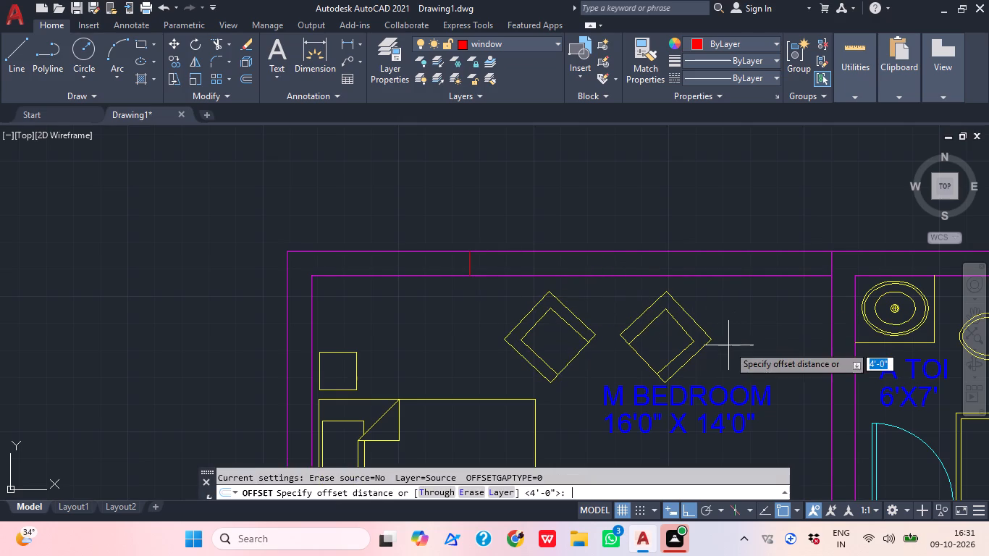
{"action": "key", "text": "space"}
{"action": "key", "text": "space"}
{"action": "key", "text": "space"}
{"action": "type", "text": "6'"}
{"action": "key", "text": "Return"}
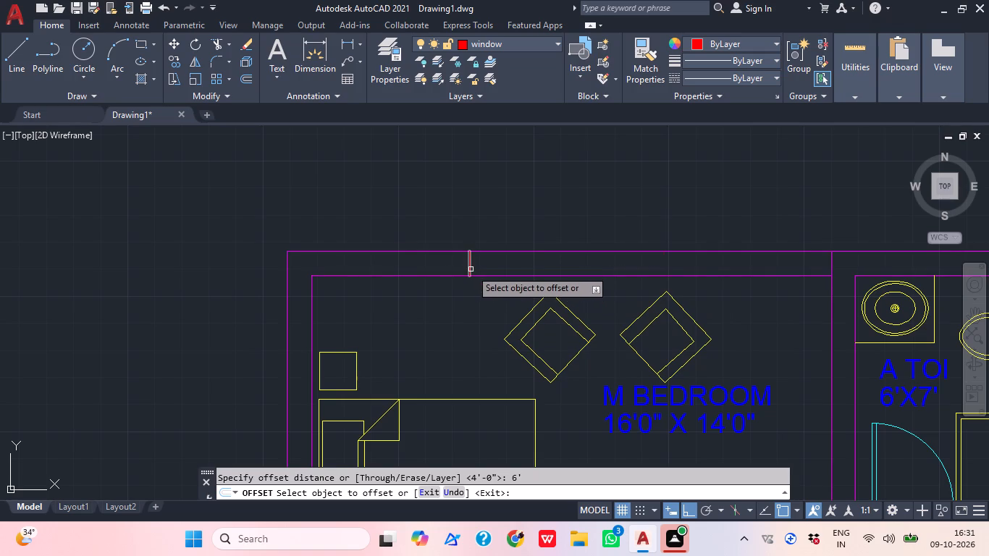
{"action": "left_click", "coordinate": [471, 269]}
{"action": "left_click", "coordinate": [728, 286]}
{"action": "key", "text": "l"}
{"action": "key", "text": "space"}
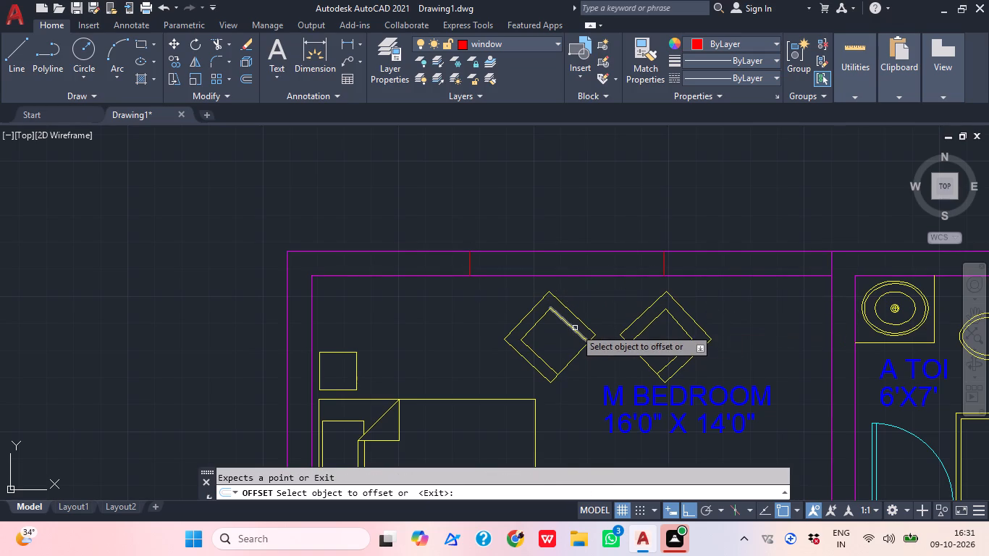
{"action": "key", "text": "Escape"}
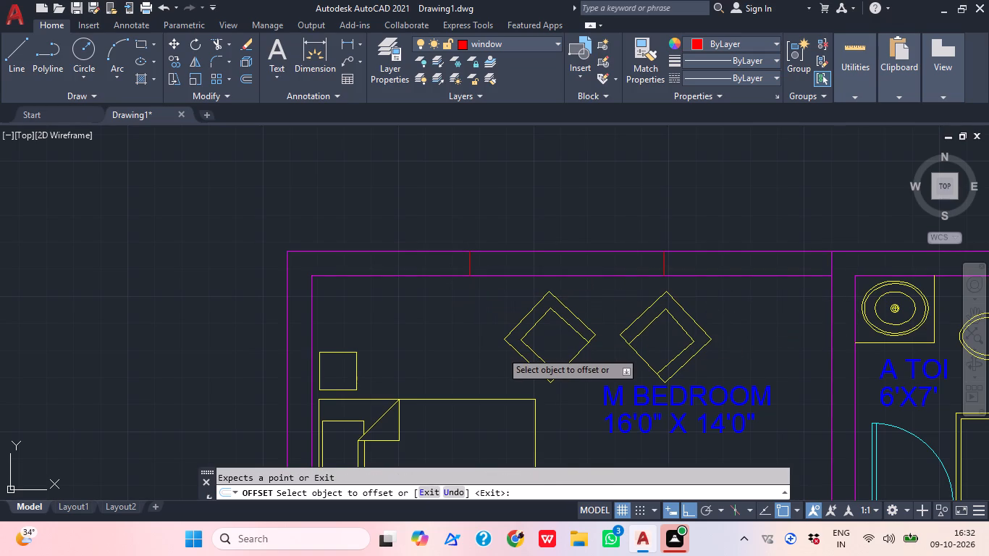
Draw a horizontal line inside the wall joining the midpoints of the window's two short end lines.
{"action": "type", "text": "L"}
{"action": "key", "text": "space"}
{"action": "left_click", "coordinate": [474, 262]}
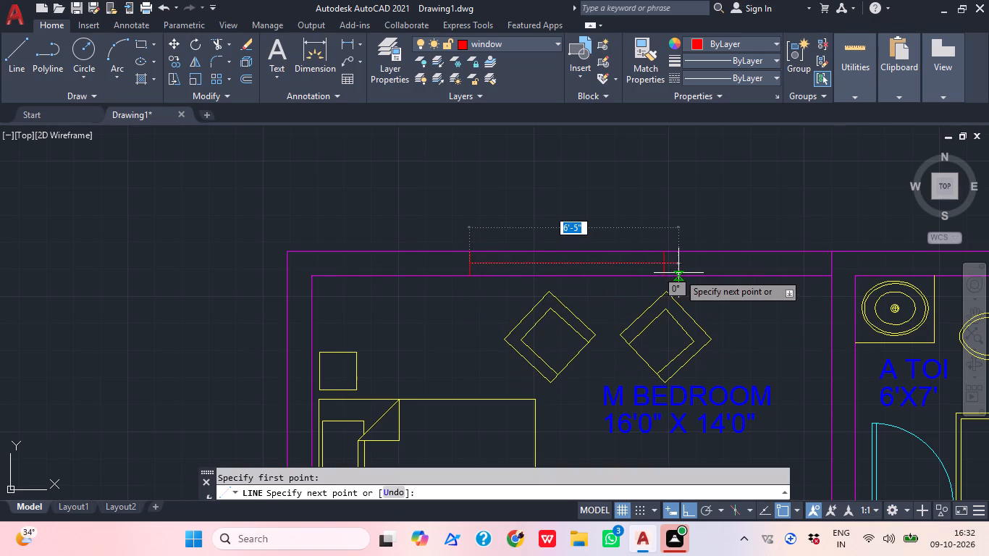
{"action": "left_click", "coordinate": [662, 264]}
{"action": "key", "text": "Escape"}
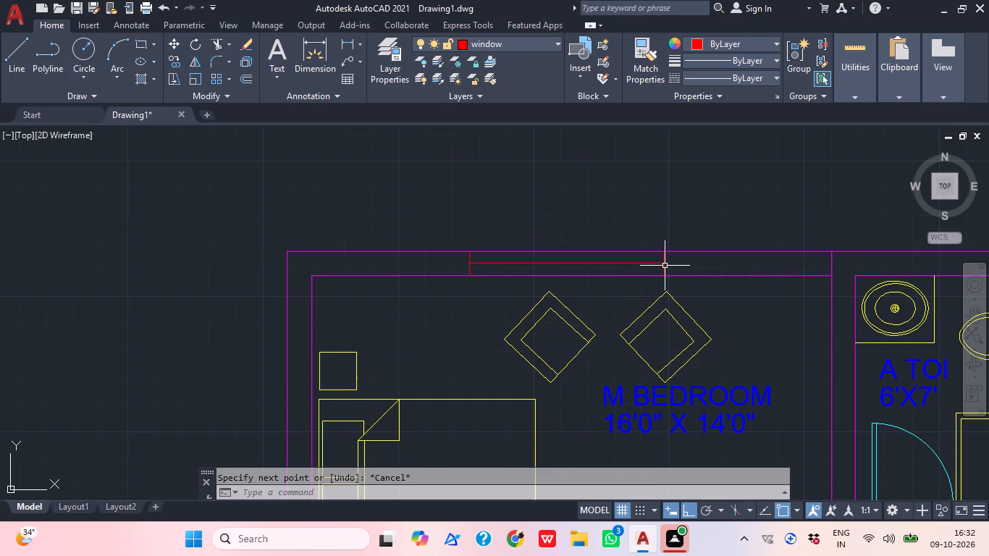
Offset the window's centre line 1" to each side, toward the outer and inner wall faces.
{"action": "type", "text": "O"}
{"action": "key", "text": "space"}
{"action": "key", "text": "1"}
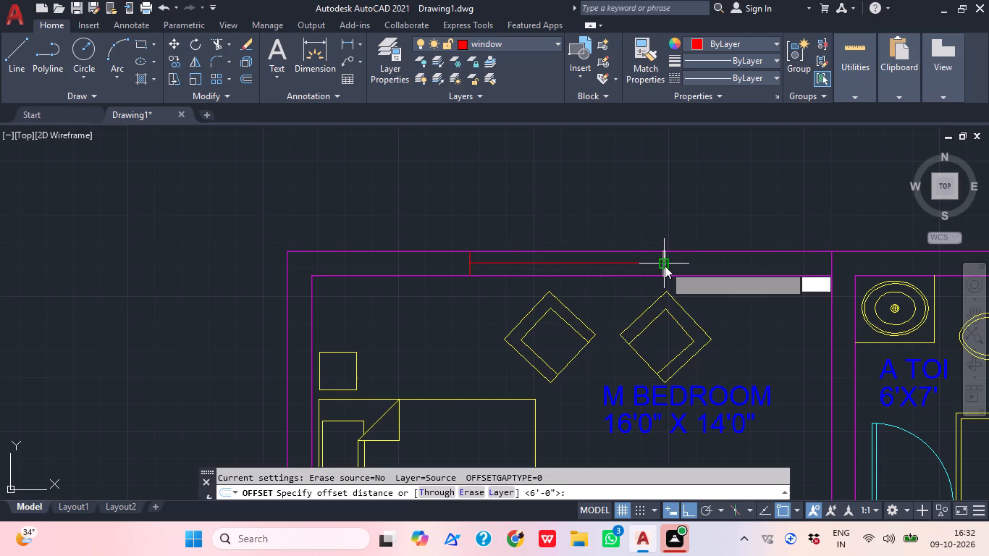
{"action": "key", "text": "shift+quotedbl"}
{"action": "key", "text": "Return"}
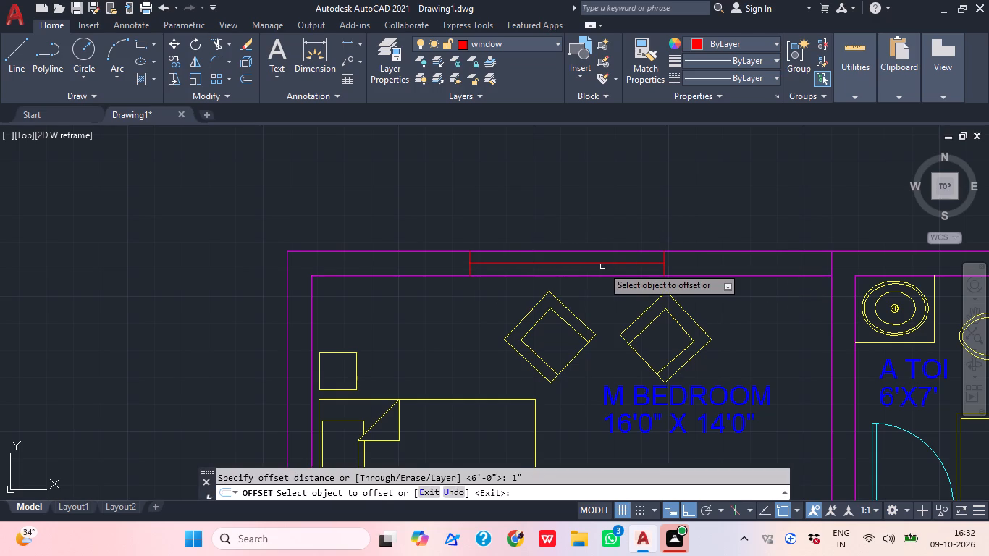
{"action": "scroll", "coordinate": [602, 266], "scroll_direction": "up", "scroll_amount": 3}
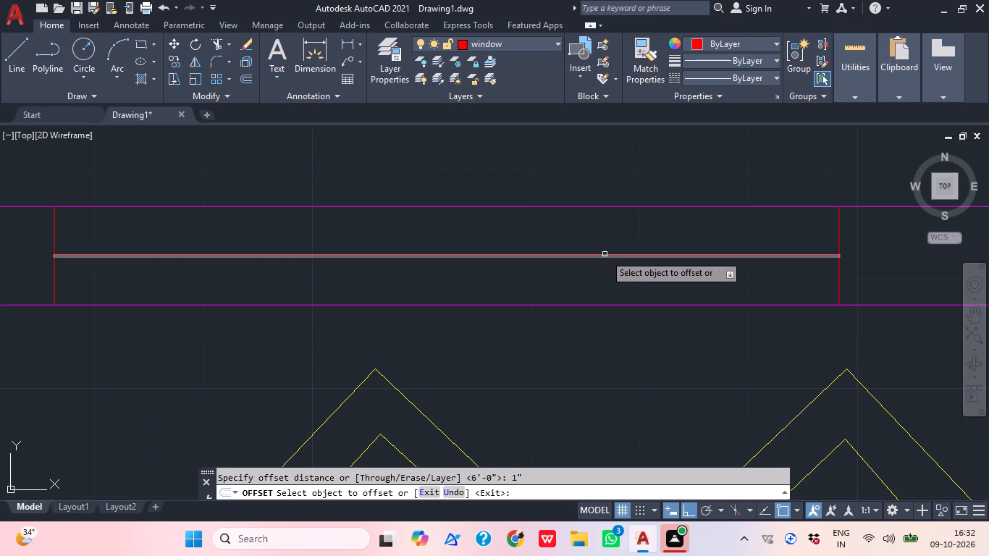
{"action": "left_click", "coordinate": [621, 258]}
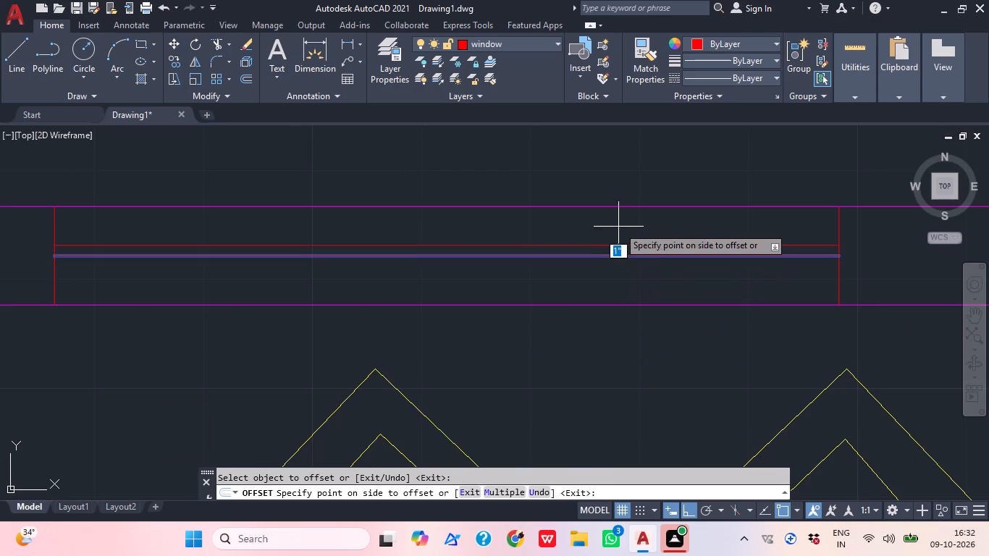
{"action": "left_click", "coordinate": [622, 222]}
{"action": "left_click", "coordinate": [624, 254]}
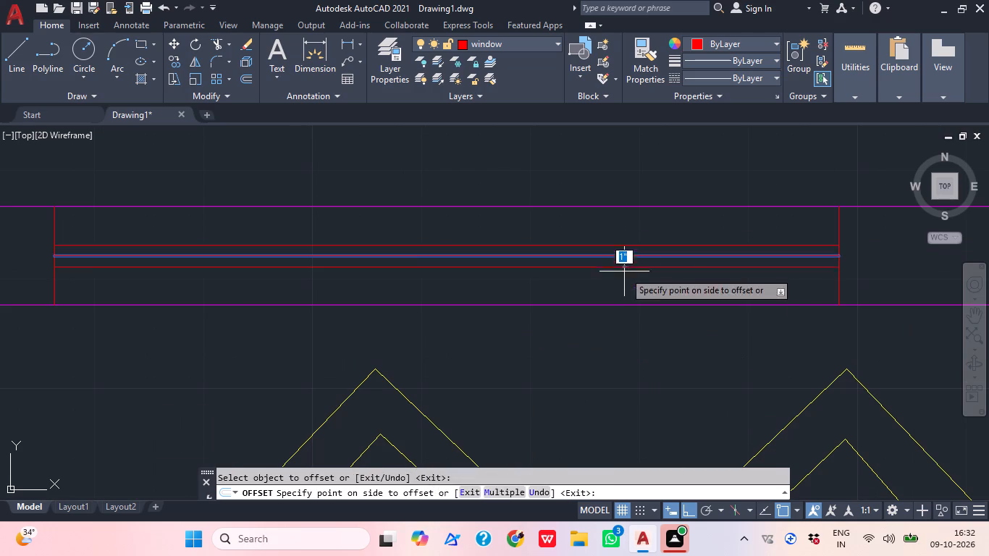
{"action": "left_click", "coordinate": [624, 291]}
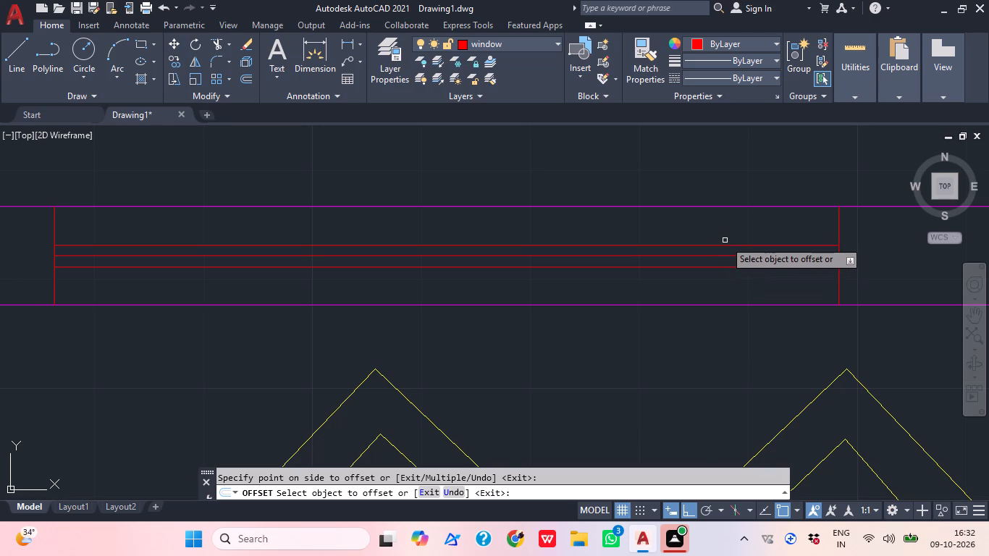
Offset the two outermost lengthwise window lines a further 1" outward, one toward each wall face.
{"action": "scroll", "coordinate": [725, 240], "scroll_direction": "up", "scroll_amount": 2}
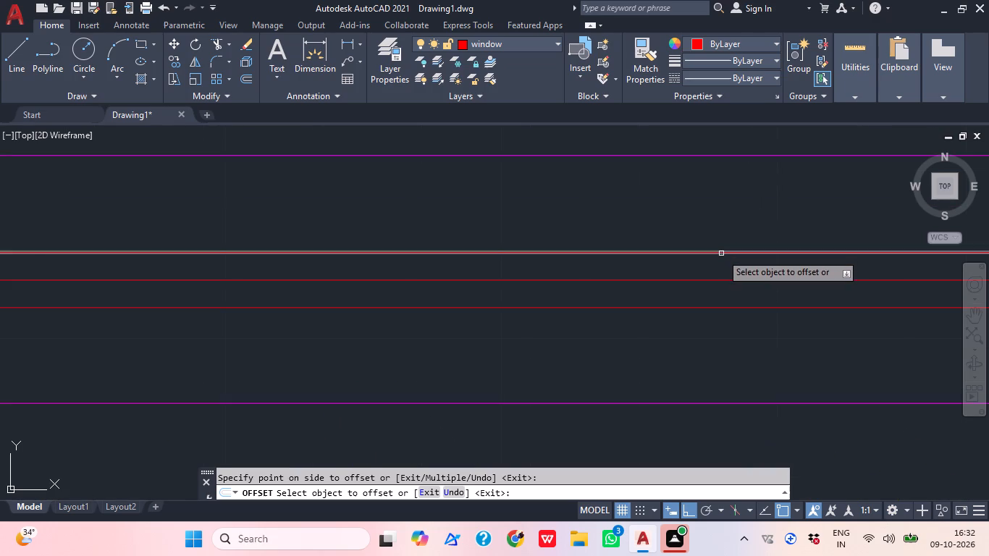
{"action": "left_click", "coordinate": [721, 253]}
{"action": "left_click", "coordinate": [709, 210]}
{"action": "left_click", "coordinate": [712, 311]}
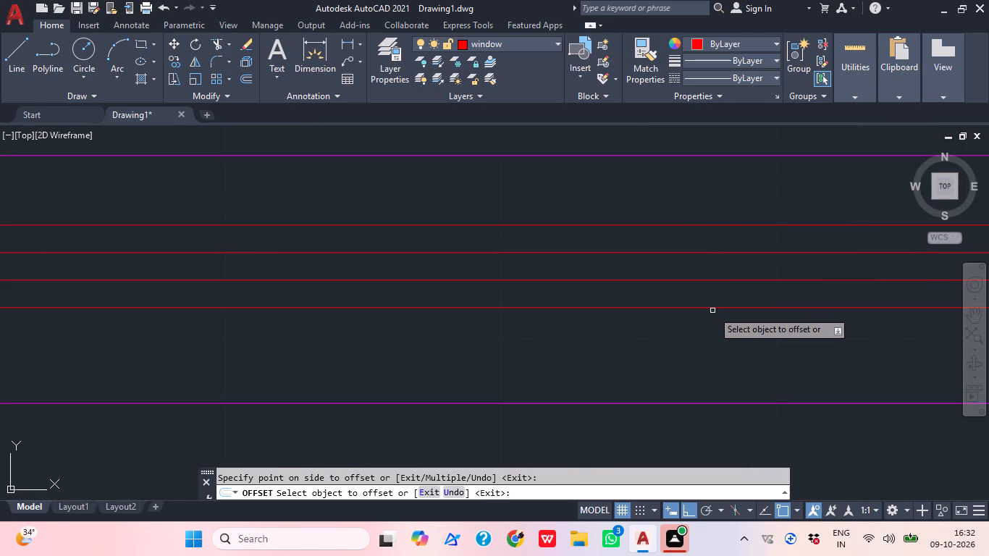
{"action": "left_click", "coordinate": [710, 308]}
{"action": "left_click", "coordinate": [707, 329]}
{"action": "scroll", "coordinate": [708, 285], "scroll_direction": "down", "scroll_amount": 3}
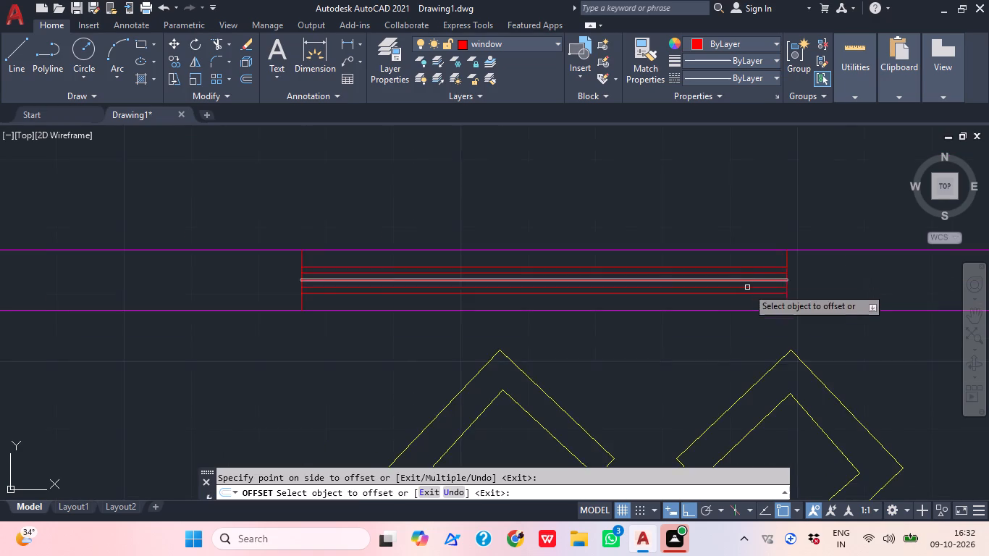
{"action": "middle_click_drag", "start_coordinate": [747, 290], "coordinate": [678, 275]}
{"action": "key", "text": "Escape"}
{"action": "scroll", "coordinate": [764, 262], "scroll_direction": "down", "scroll_amount": 1}
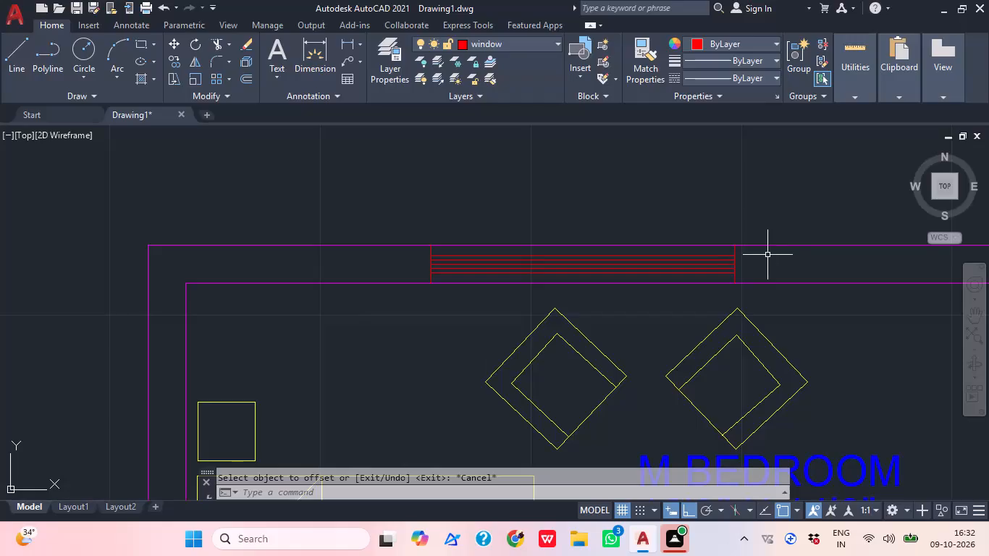
Copy the seven master bedroom window lines about 30' horizontally into the top wall of the bedroom at the plan's upper-right corner.
{"action": "left_click", "coordinate": [791, 275]}
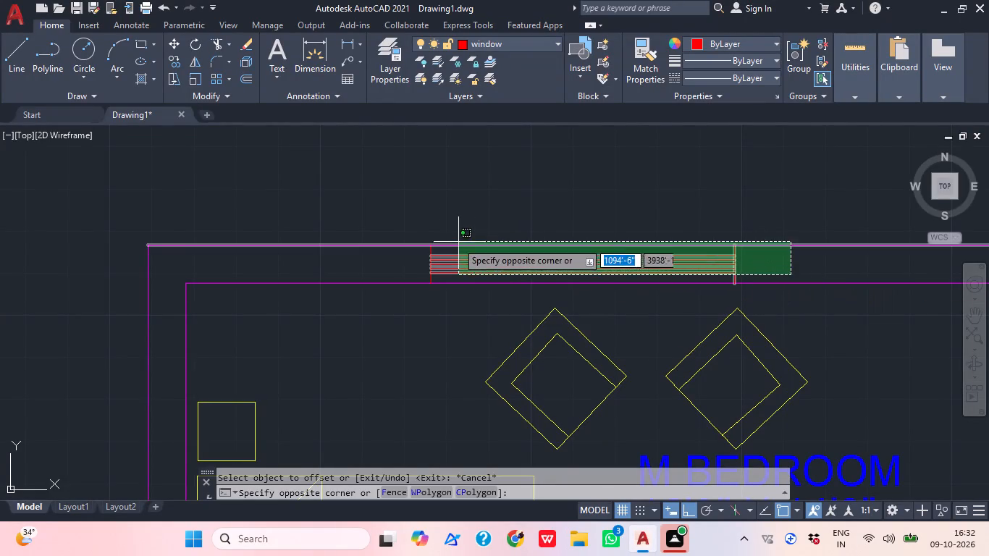
{"action": "left_click", "coordinate": [394, 252]}
{"action": "middle_click_drag", "start_coordinate": [682, 336], "coordinate": [573, 328]}
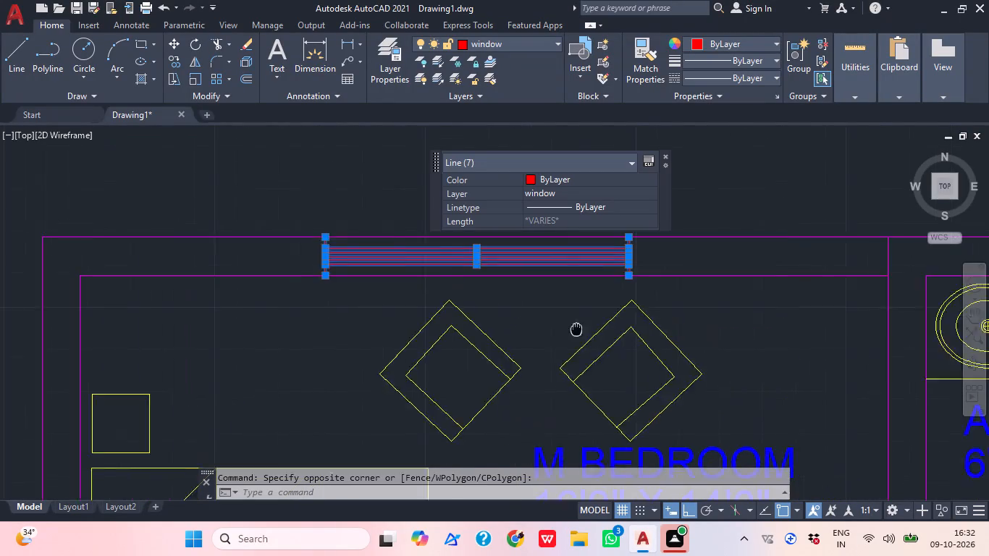
{"action": "middle_click_drag", "start_coordinate": [573, 328], "coordinate": [523, 322]}
{"action": "type", "text": "C0"}
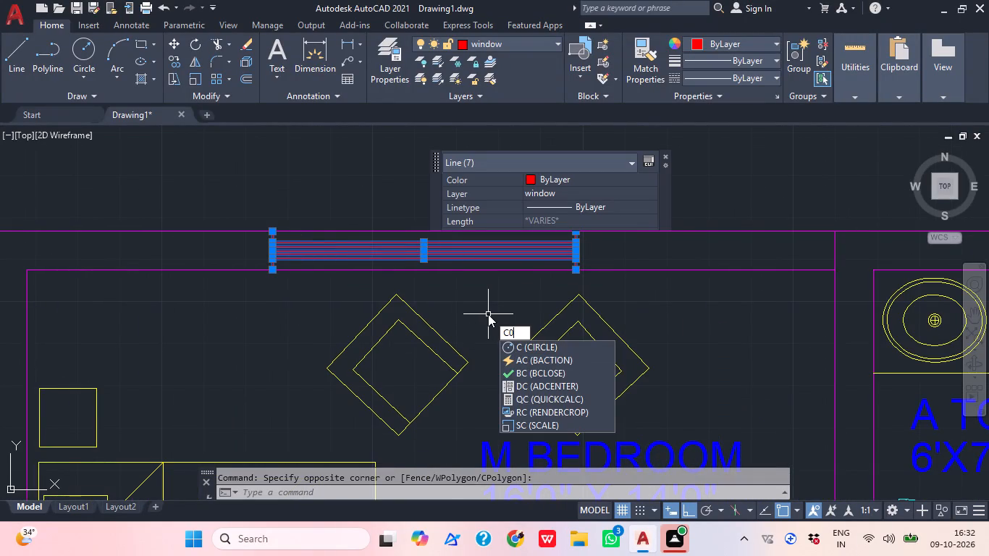
{"action": "key", "text": "space"}
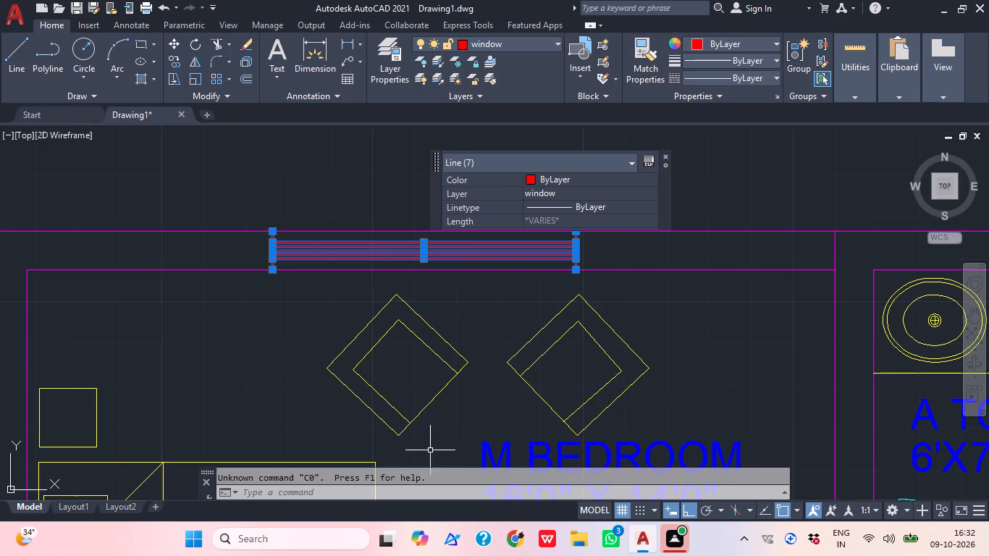
{"action": "middle_click_drag", "start_coordinate": [453, 425], "coordinate": [440, 466]}
{"action": "type", "text": "CO"}
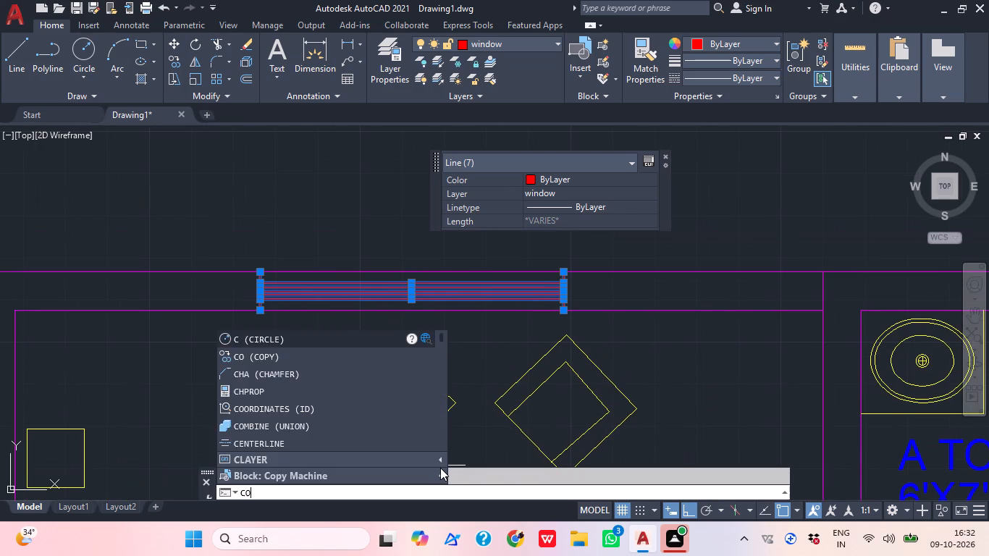
{"action": "key", "text": "space"}
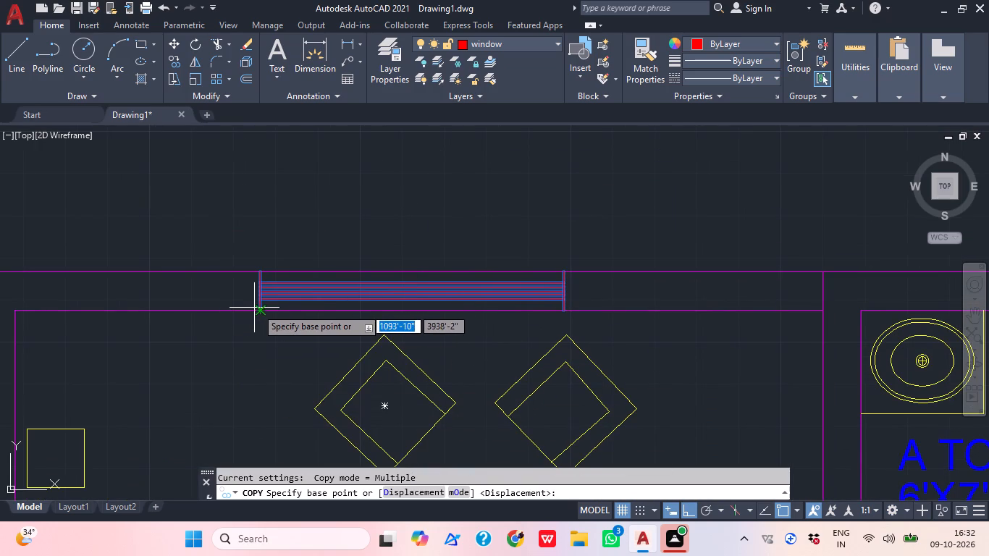
{"action": "left_click", "coordinate": [258, 310]}
{"action": "scroll", "coordinate": [626, 332], "scroll_direction": "down", "scroll_amount": 1}
{"action": "middle_click_drag", "start_coordinate": [457, 345], "coordinate": [248, 344]}
{"action": "middle_click_drag", "start_coordinate": [617, 348], "coordinate": [509, 347]}
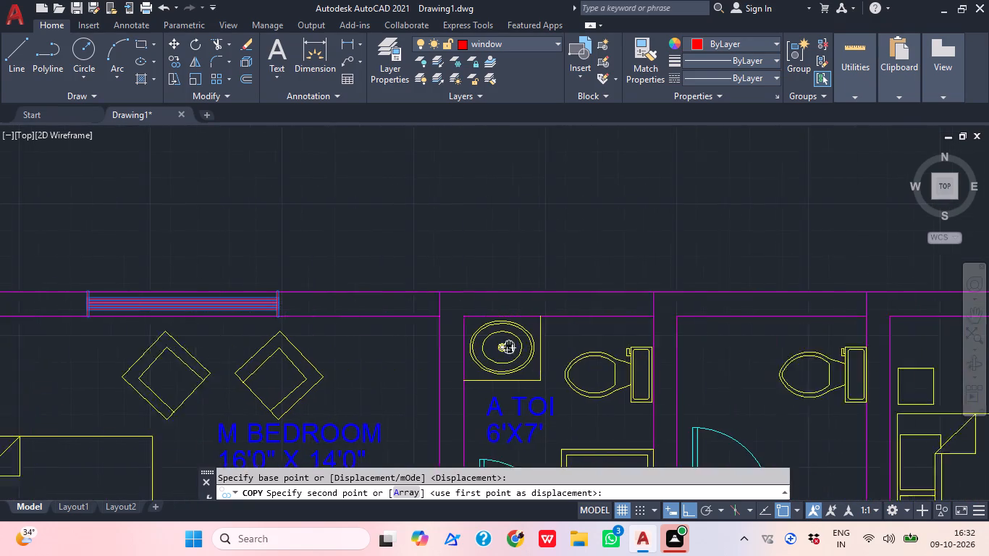
{"action": "middle_click_drag", "start_coordinate": [509, 347], "coordinate": [357, 323]}
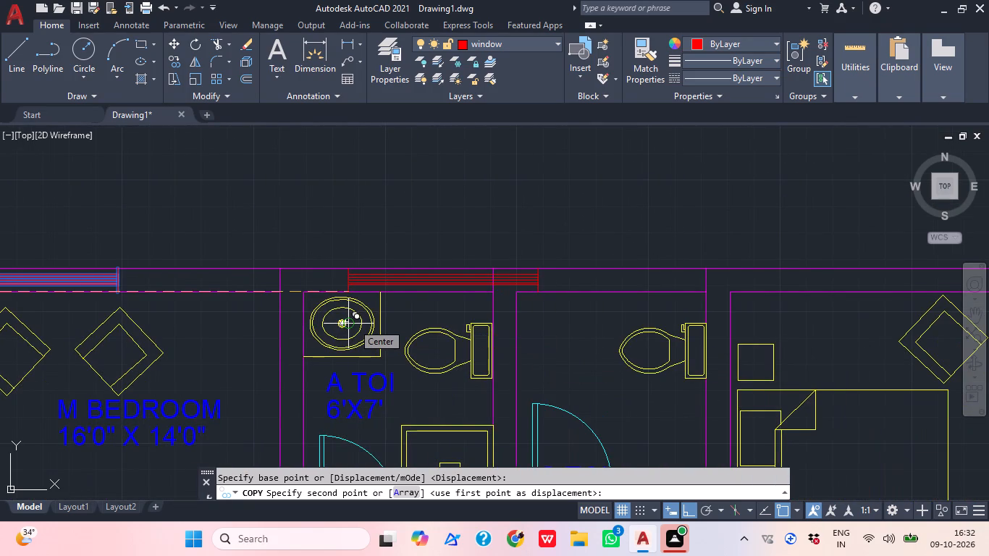
{"action": "middle_click_drag", "start_coordinate": [557, 283], "coordinate": [303, 279]}
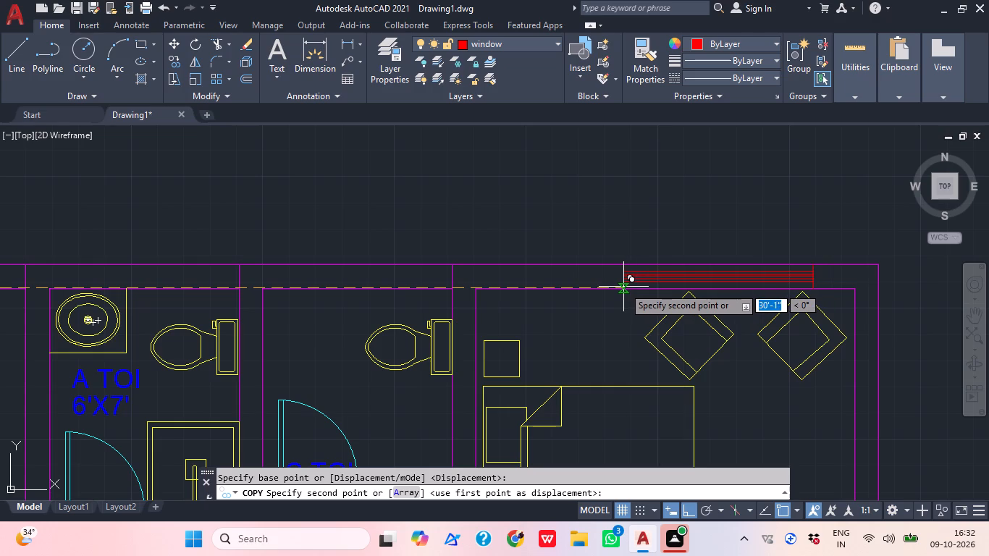
{"action": "left_click", "coordinate": [621, 285]}
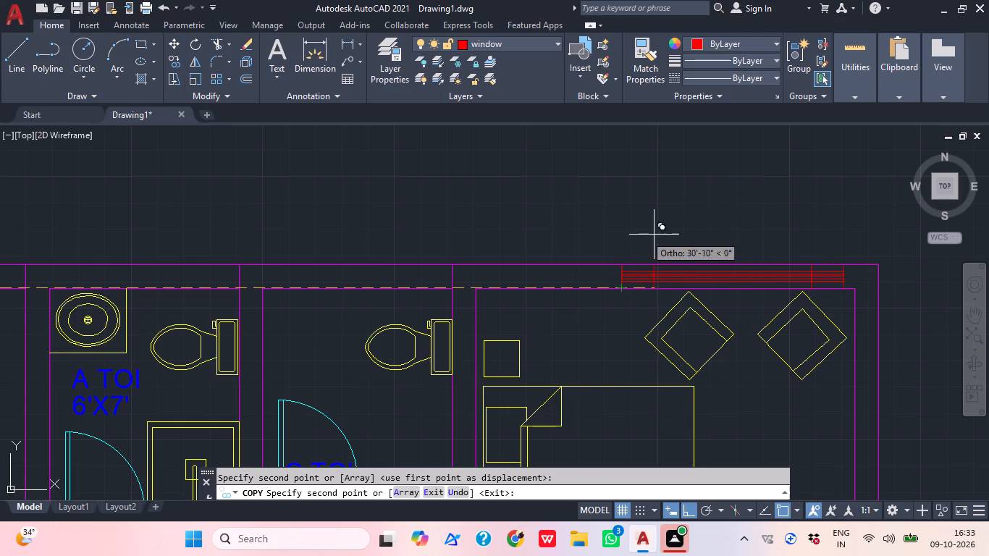
Copy the window lines straight down from the master bedroom into the kitchen's bottom exterior wall, ending on its outer face.
{"action": "scroll", "coordinate": [625, 234], "scroll_direction": "down", "scroll_amount": 4}
{"action": "middle_click_drag", "start_coordinate": [618, 295], "coordinate": [655, 222]}
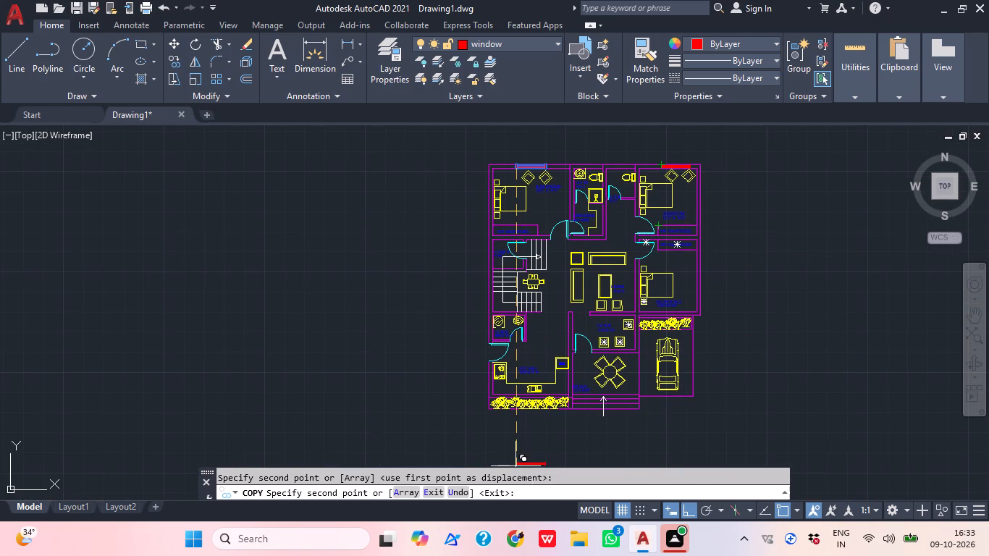
{"action": "middle_click_drag", "start_coordinate": [503, 460], "coordinate": [503, 453]}
{"action": "scroll", "coordinate": [515, 388], "scroll_direction": "up", "scroll_amount": 2}
{"action": "scroll", "coordinate": [526, 392], "scroll_direction": "down", "scroll_amount": 1}
{"action": "scroll", "coordinate": [526, 392], "scroll_direction": "up", "scroll_amount": 3}
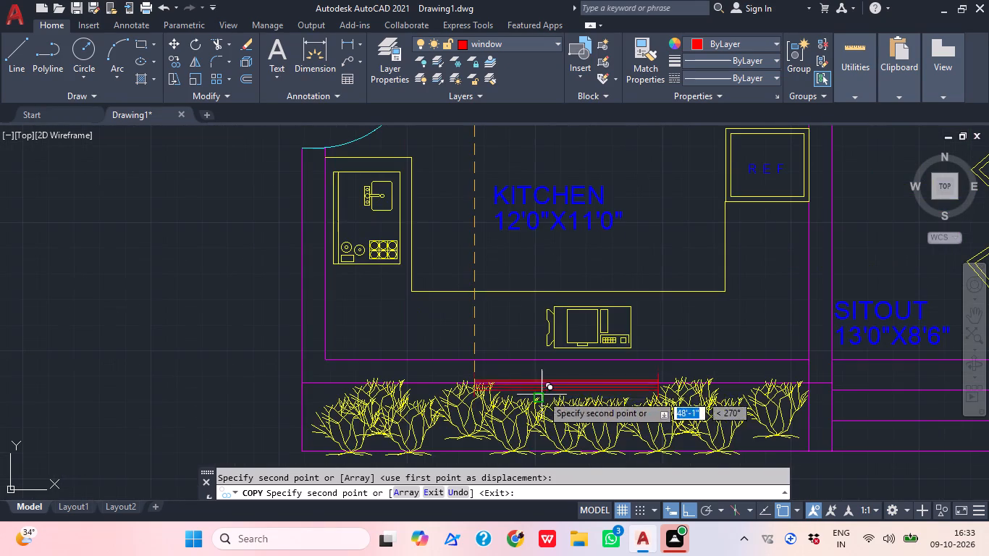
{"action": "scroll", "coordinate": [566, 375], "scroll_direction": "up", "scroll_amount": 2}
{"action": "scroll", "coordinate": [566, 375], "scroll_direction": "down", "scroll_amount": 2}
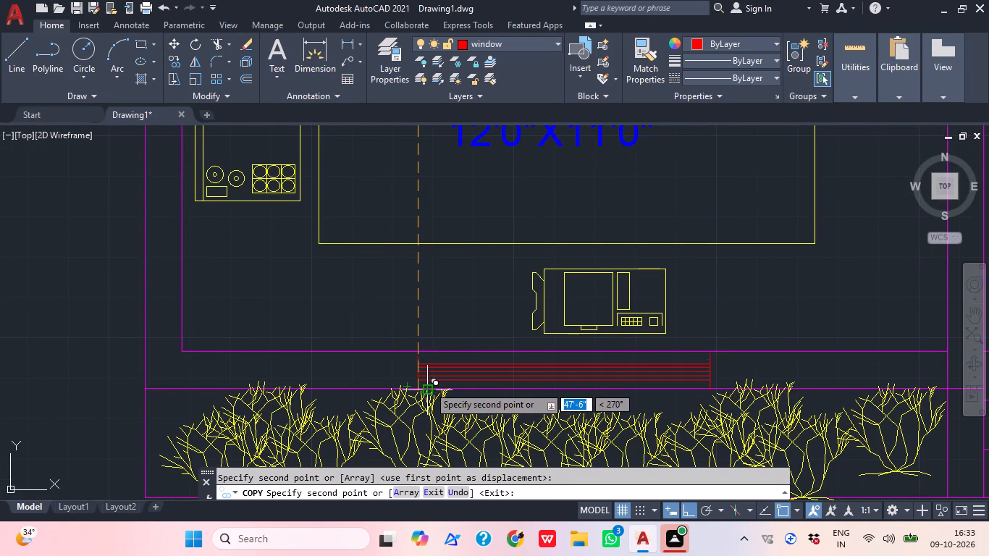
{"action": "middle_click_drag", "start_coordinate": [423, 380], "coordinate": [447, 325]}
{"action": "scroll", "coordinate": [449, 325], "scroll_direction": "up", "scroll_amount": 3}
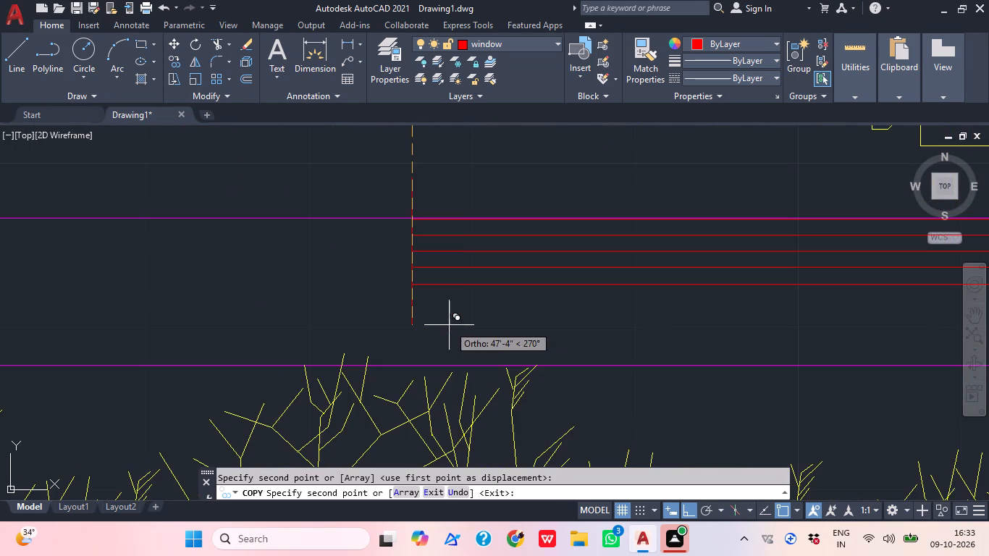
{"action": "left_click", "coordinate": [416, 364]}
{"action": "middle_click", "coordinate": [559, 302]}
{"action": "key", "text": "Escape"}
Draw a 10" vertical line across the kitchen window between the wall faces, short of its right-hand end.
{"action": "scroll", "coordinate": [591, 285], "scroll_direction": "up", "scroll_amount": 1}
{"action": "scroll", "coordinate": [591, 285], "scroll_direction": "down", "scroll_amount": 2}
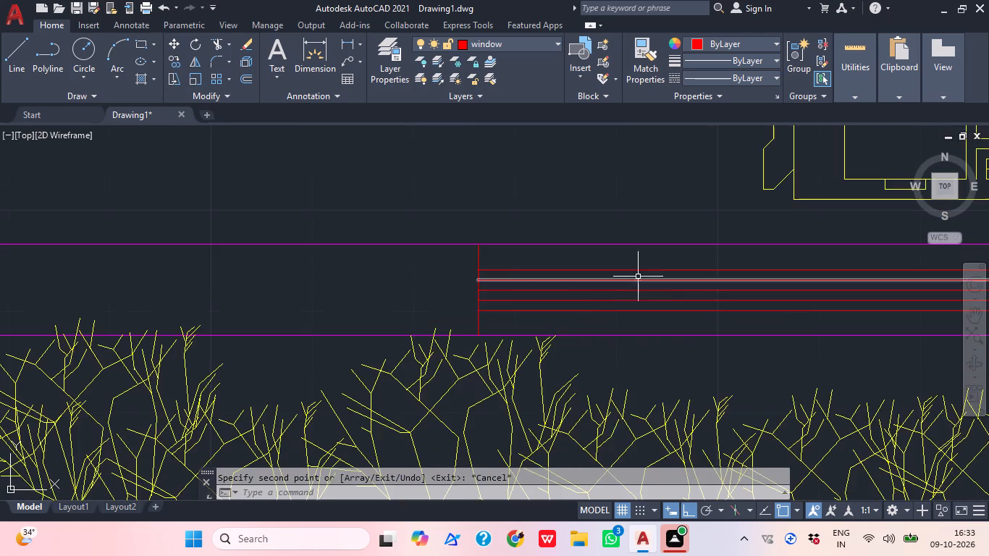
{"action": "middle_click_drag", "start_coordinate": [678, 295], "coordinate": [551, 287]}
{"action": "scroll", "coordinate": [542, 287], "scroll_direction": "down", "scroll_amount": 3}
{"action": "middle_click_drag", "start_coordinate": [683, 299], "coordinate": [644, 291]}
{"action": "scroll", "coordinate": [817, 287], "scroll_direction": "up", "scroll_amount": 3}
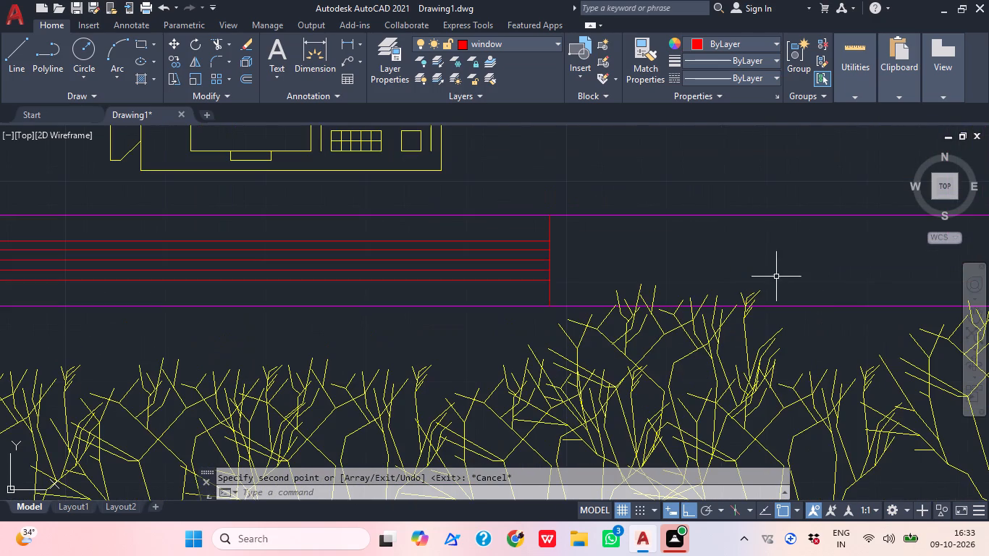
{"action": "type", "text": "L"}
{"action": "key", "text": "space"}
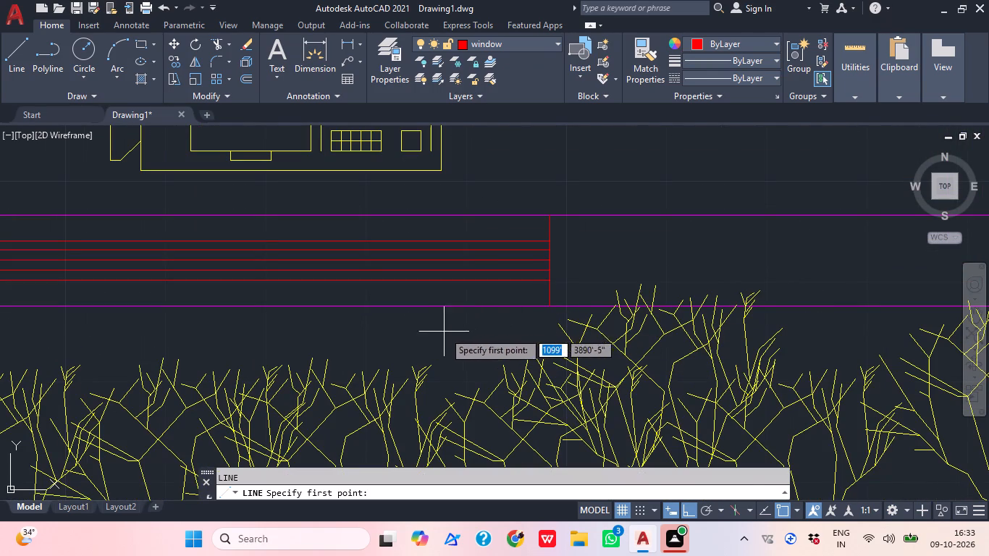
{"action": "middle_click_drag", "start_coordinate": [279, 296], "coordinate": [375, 318]}
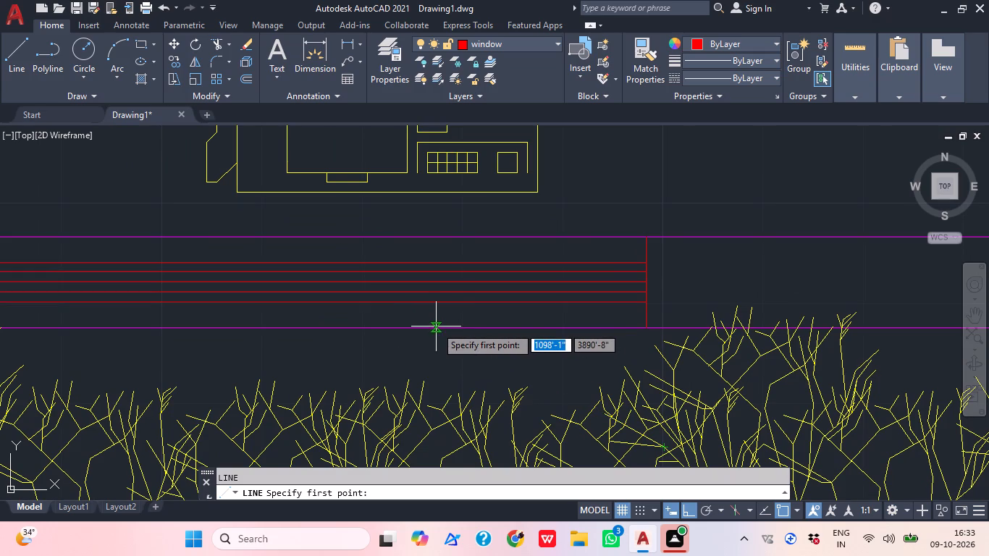
{"action": "left_click", "coordinate": [436, 325]}
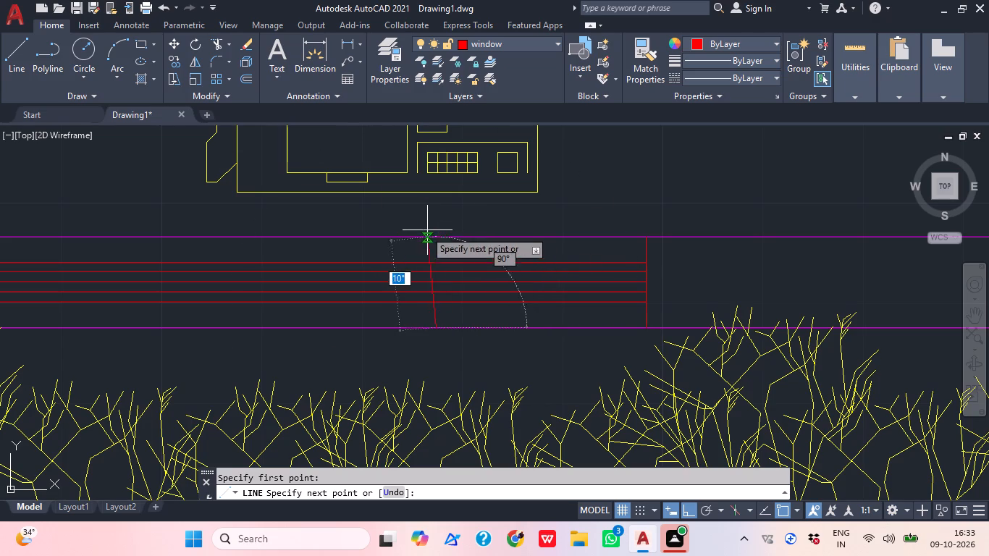
{"action": "left_click", "coordinate": [437, 242]}
{"action": "key", "text": "Escape"}
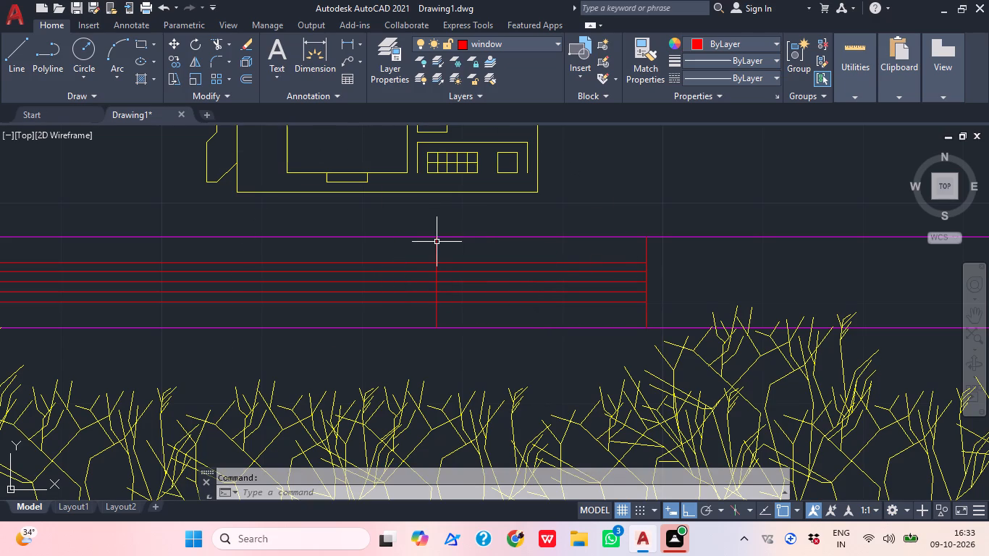
Trim away the kitchen window's lengthwise lines and old end line to the right of the new vertical line.
{"action": "key", "text": "t"}
{"action": "type", "text": "R"}
{"action": "key", "text": "space"}
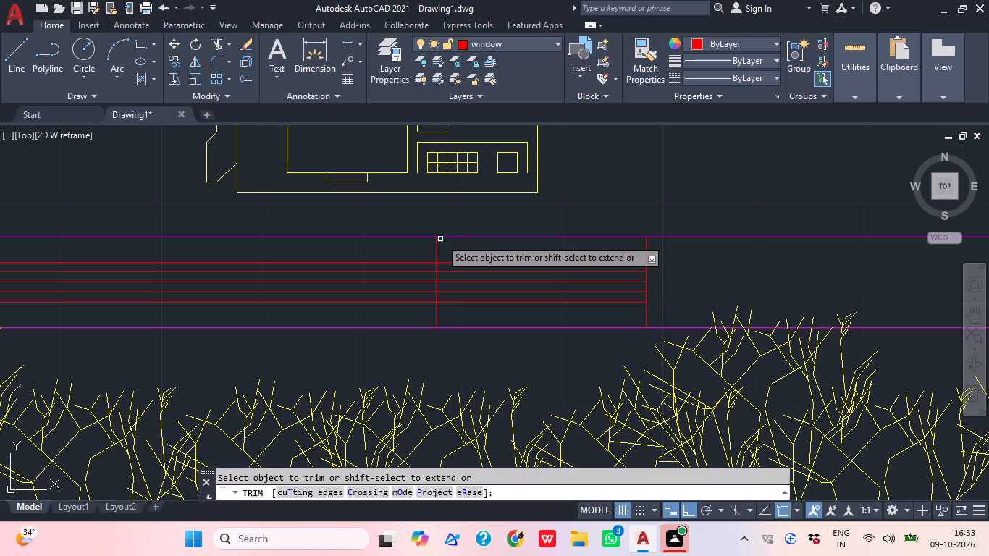
{"action": "left_click", "coordinate": [686, 295]}
{"action": "left_click", "coordinate": [607, 304]}
{"action": "left_click", "coordinate": [662, 318]}
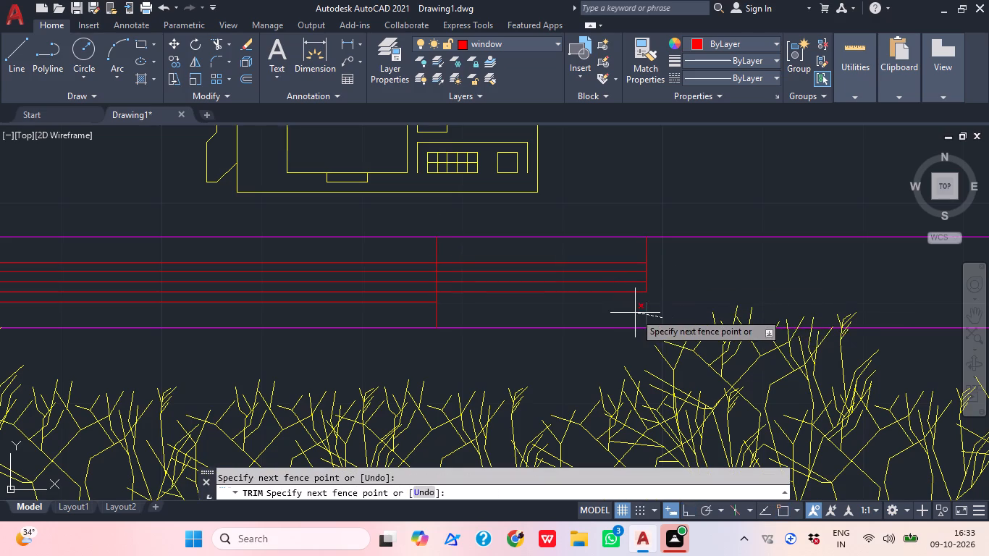
{"action": "left_click", "coordinate": [633, 313]}
{"action": "left_click", "coordinate": [665, 296]}
{"action": "left_click", "coordinate": [610, 277]}
{"action": "left_click", "coordinate": [643, 280]}
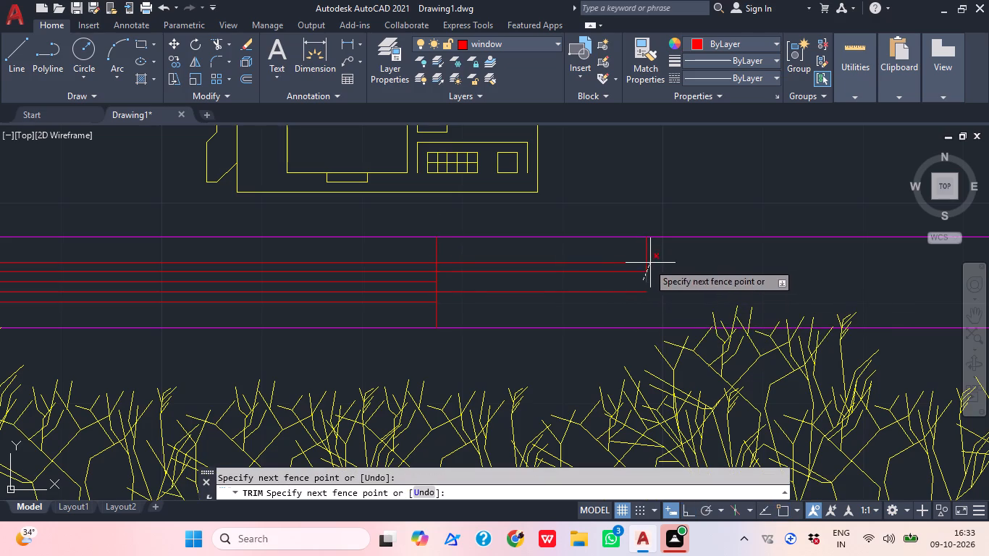
{"action": "left_click", "coordinate": [648, 263]}
{"action": "left_click", "coordinate": [657, 261]}
{"action": "left_click", "coordinate": [625, 252]}
{"action": "left_click", "coordinate": [639, 261]}
{"action": "left_click", "coordinate": [602, 290]}
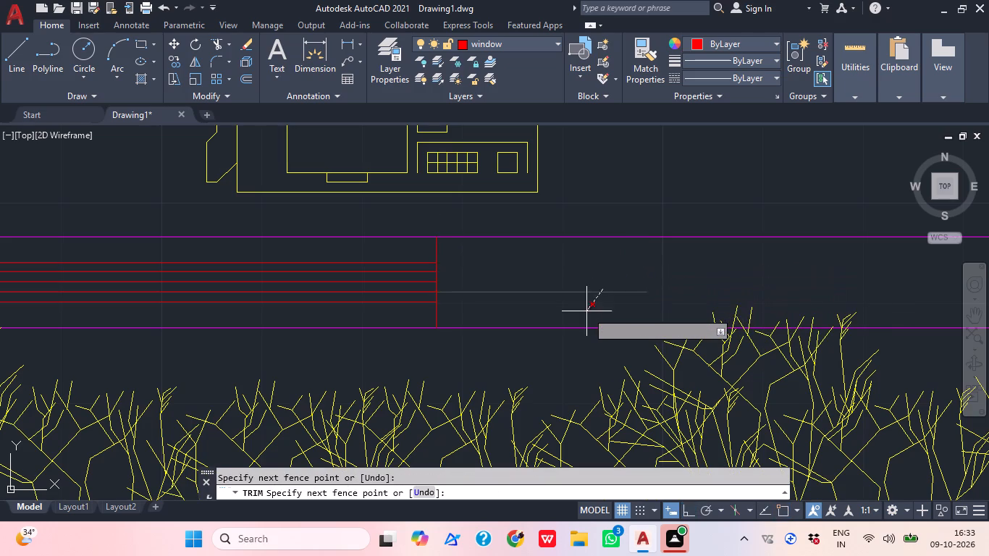
{"action": "left_click", "coordinate": [586, 311]}
{"action": "middle_click_drag", "start_coordinate": [607, 292], "coordinate": [826, 254]}
{"action": "scroll", "coordinate": [641, 242], "scroll_direction": "down", "scroll_amount": 3}
{"action": "middle_click_drag", "start_coordinate": [641, 243], "coordinate": [671, 269]}
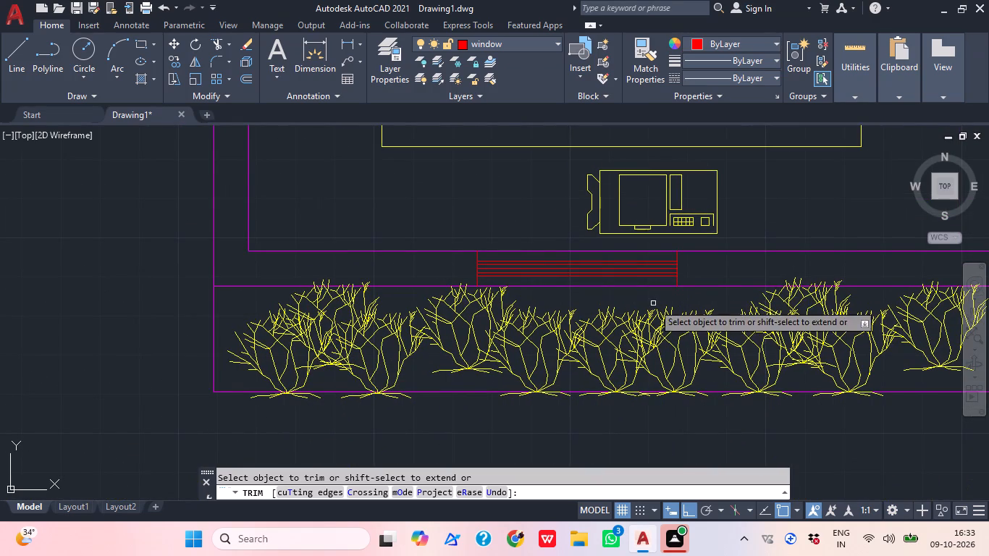
{"action": "key", "text": "Escape"}
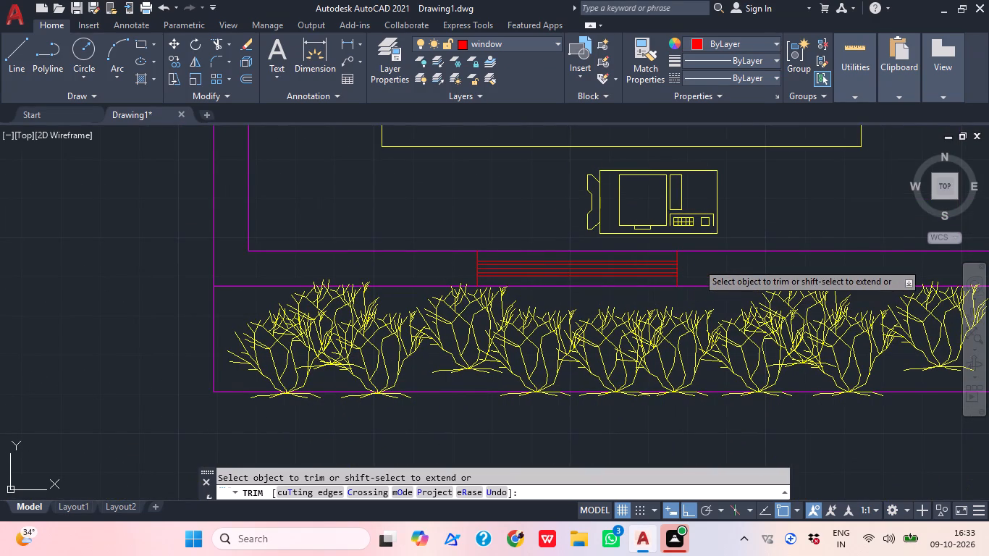
Copy the shortened kitchen window, with Ortho off, about 31'-7" diagonally into Bedroom 2's bottom wall above the planter.
{"action": "scroll", "coordinate": [697, 263], "scroll_direction": "down", "scroll_amount": 1}
{"action": "middle_click", "coordinate": [707, 268]}
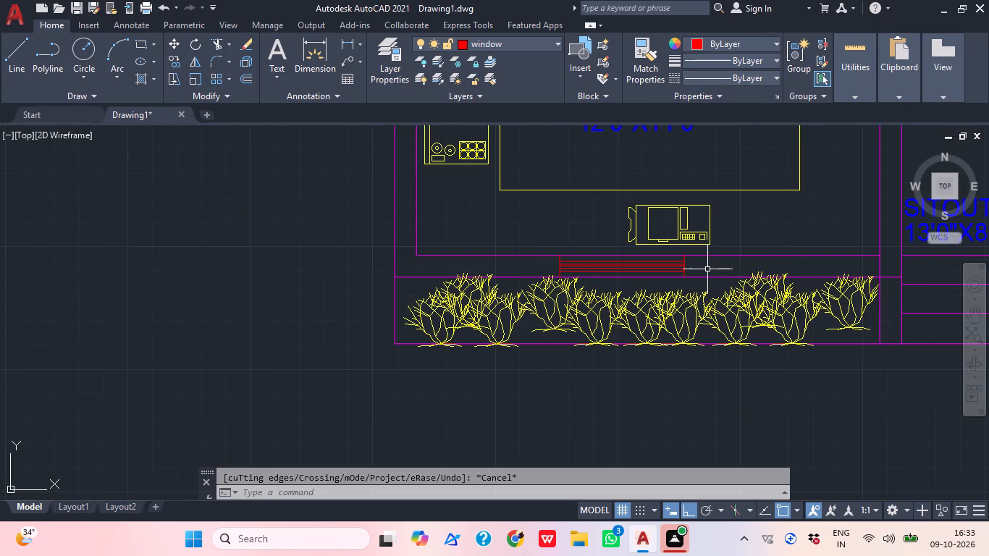
{"action": "middle_click_drag", "start_coordinate": [707, 271], "coordinate": [653, 282]}
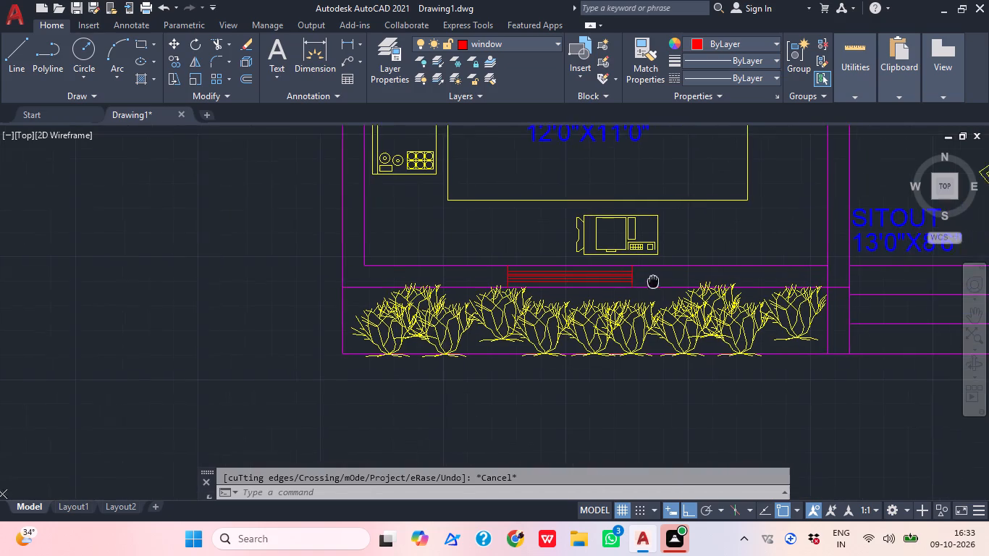
{"action": "middle_click_drag", "start_coordinate": [653, 282], "coordinate": [648, 279]}
{"action": "scroll", "coordinate": [673, 277], "scroll_direction": "down", "scroll_amount": 1}
{"action": "middle_click_drag", "start_coordinate": [560, 329], "coordinate": [540, 336]}
{"action": "middle_click_drag", "start_coordinate": [589, 240], "coordinate": [579, 314]}
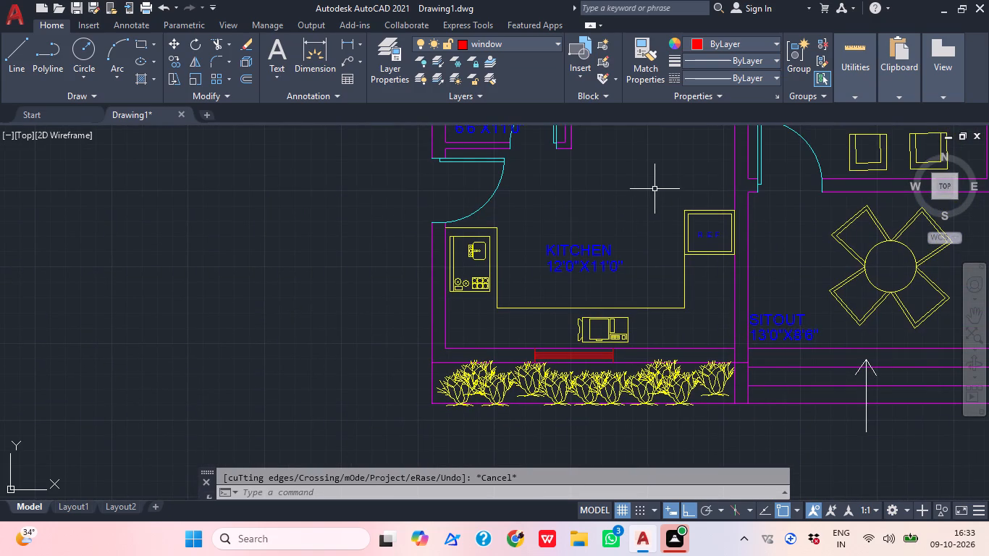
{"action": "scroll", "coordinate": [653, 188], "scroll_direction": "down", "scroll_amount": 1}
{"action": "middle_click_drag", "start_coordinate": [653, 188], "coordinate": [641, 224]}
{"action": "middle_click_drag", "start_coordinate": [773, 298], "coordinate": [647, 291]}
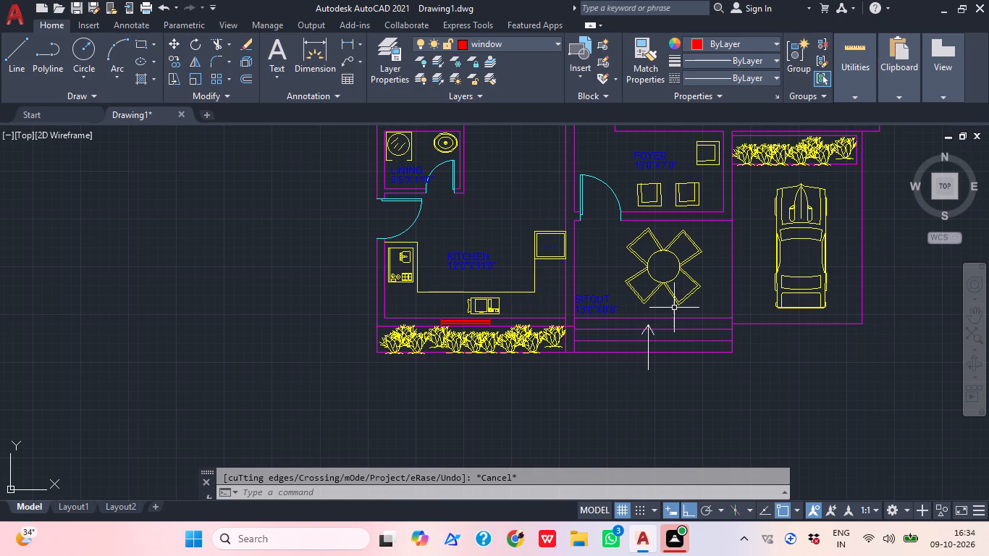
{"action": "scroll", "coordinate": [560, 354], "scroll_direction": "up", "scroll_amount": 1}
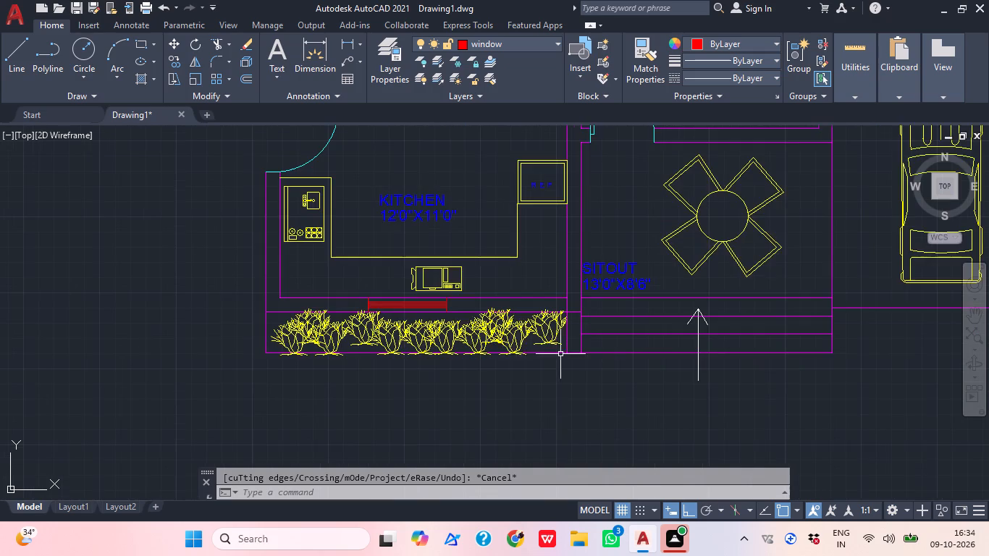
{"action": "scroll", "coordinate": [413, 271], "scroll_direction": "up", "scroll_amount": 1}
{"action": "middle_click_drag", "start_coordinate": [425, 319], "coordinate": [505, 208]}
{"action": "scroll", "coordinate": [538, 229], "scroll_direction": "up", "scroll_amount": 4}
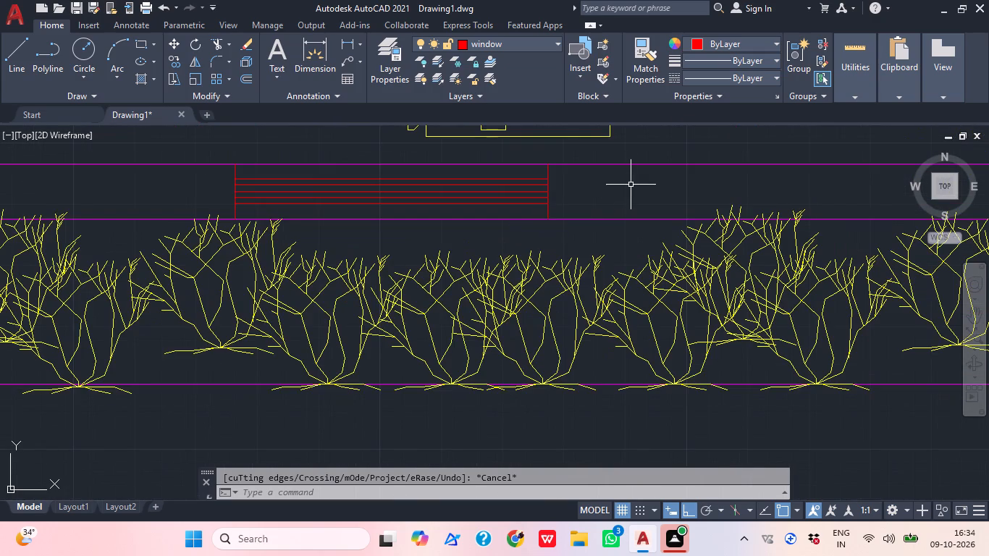
{"action": "left_click", "coordinate": [620, 198]}
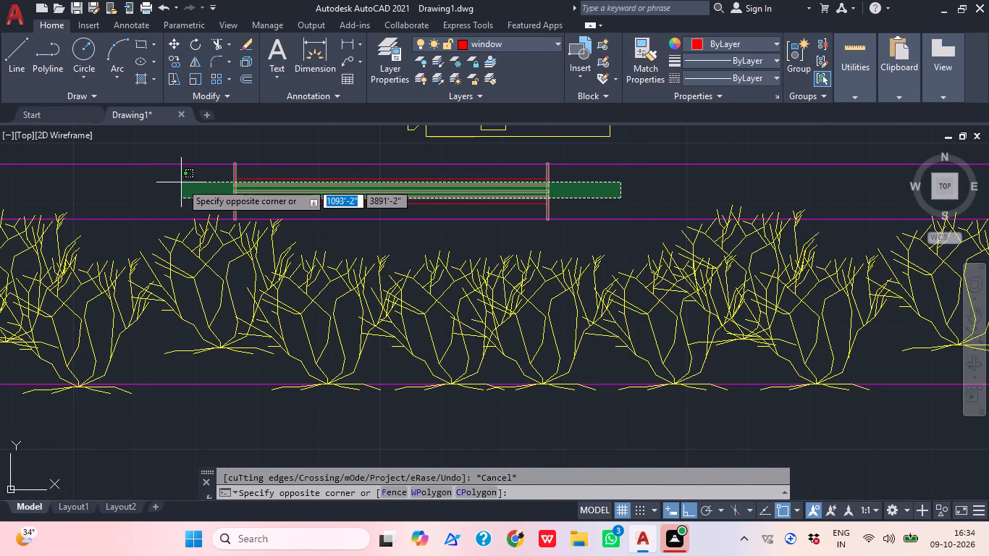
{"action": "left_click", "coordinate": [180, 182]}
{"action": "left_click", "coordinate": [605, 209]}
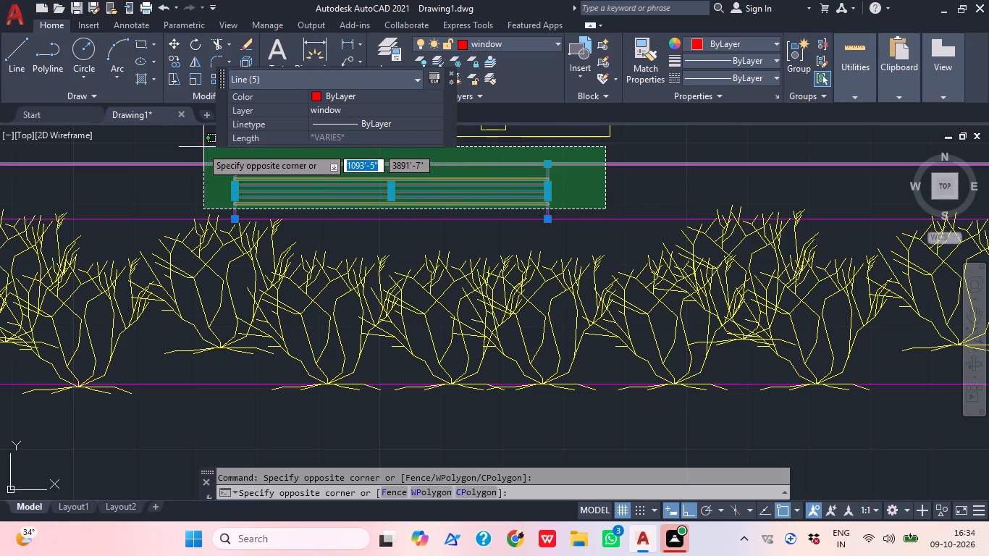
{"action": "left_click", "coordinate": [188, 177]}
{"action": "middle_click_drag", "start_coordinate": [431, 245], "coordinate": [343, 264]}
{"action": "type", "text": "CO"}
{"action": "key", "text": "space"}
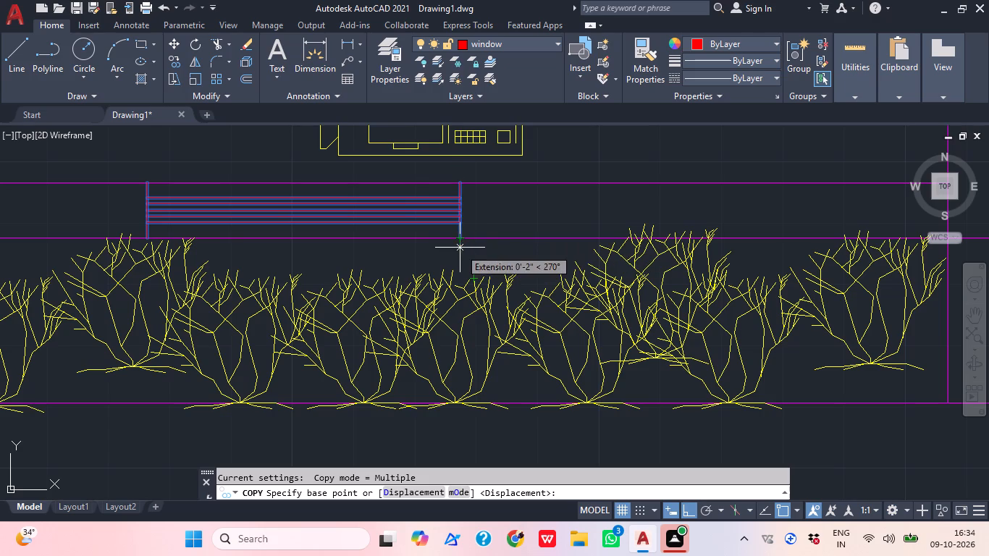
{"action": "left_click", "coordinate": [454, 237]}
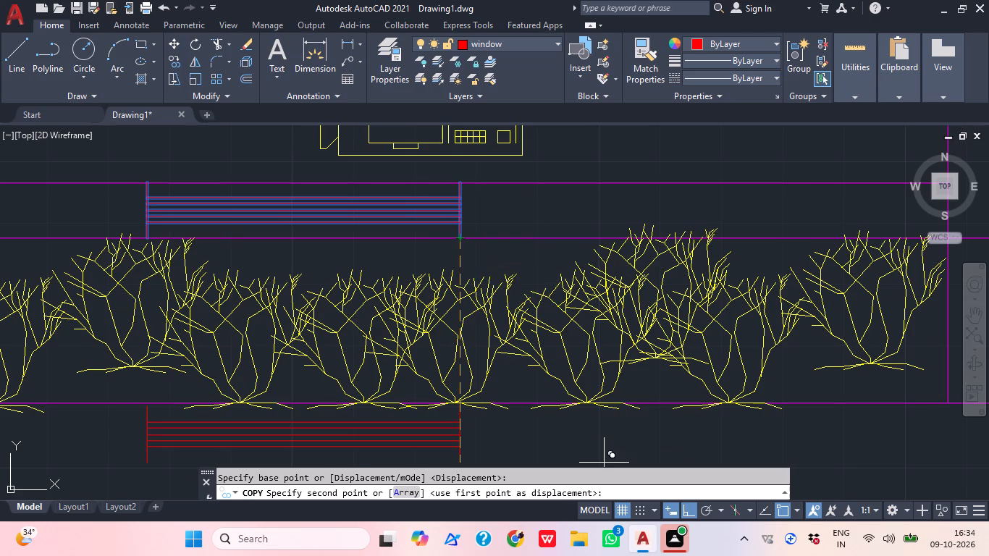
{"action": "left_click", "coordinate": [690, 510]}
{"action": "scroll", "coordinate": [683, 368], "scroll_direction": "down", "scroll_amount": 1}
{"action": "middle_click_drag", "start_coordinate": [590, 388], "coordinate": [169, 439]}
{"action": "scroll", "coordinate": [418, 305], "scroll_direction": "down", "scroll_amount": 2}
{"action": "middle_click_drag", "start_coordinate": [523, 285], "coordinate": [325, 418]}
{"action": "scroll", "coordinate": [445, 336], "scroll_direction": "down", "scroll_amount": 1}
{"action": "scroll", "coordinate": [459, 228], "scroll_direction": "up", "scroll_amount": 2}
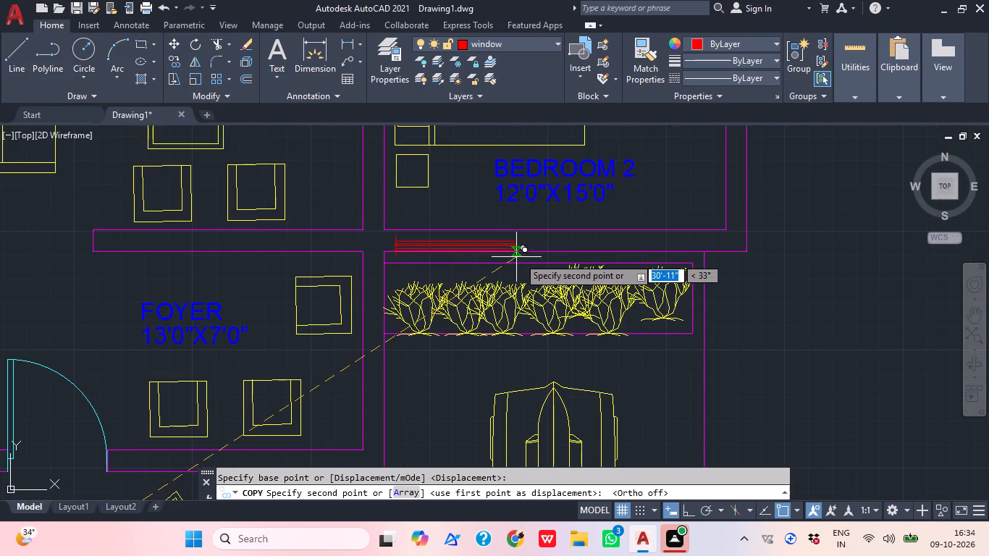
{"action": "scroll", "coordinate": [525, 252], "scroll_direction": "up", "scroll_amount": 2}
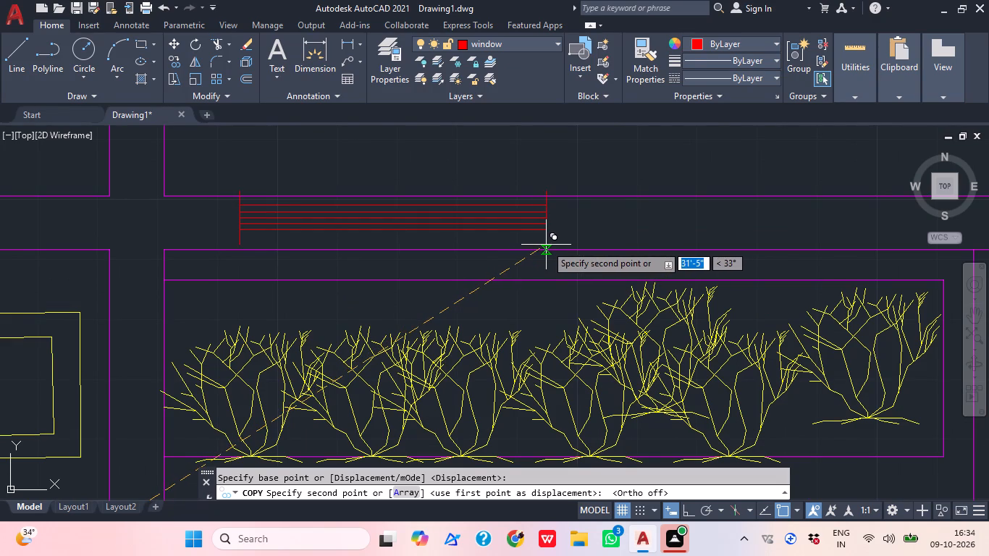
{"action": "scroll", "coordinate": [546, 245], "scroll_direction": "up", "scroll_amount": 1}
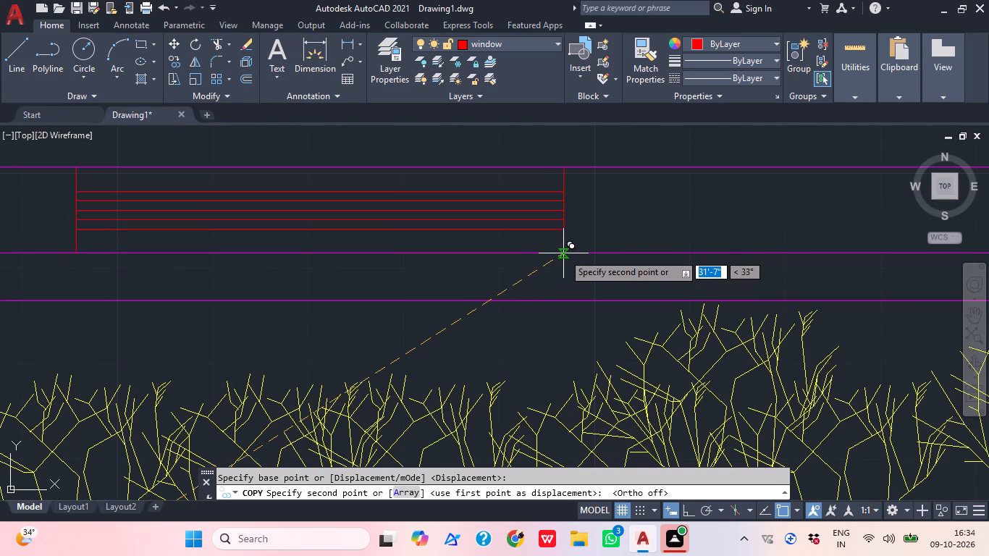
{"action": "left_click", "coordinate": [563, 253]}
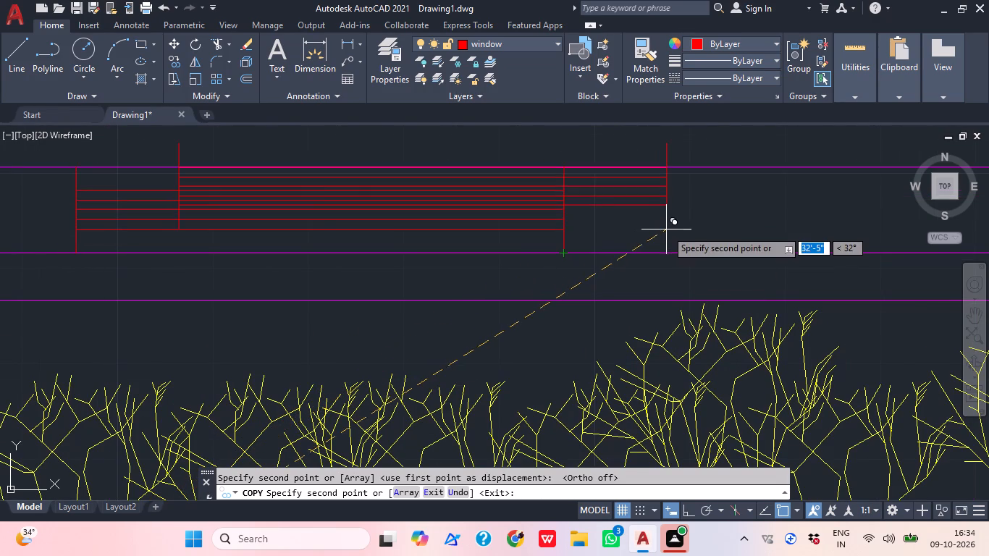
{"action": "scroll", "coordinate": [666, 229], "scroll_direction": "down", "scroll_amount": 1}
{"action": "middle_click_drag", "start_coordinate": [673, 232], "coordinate": [648, 301]}
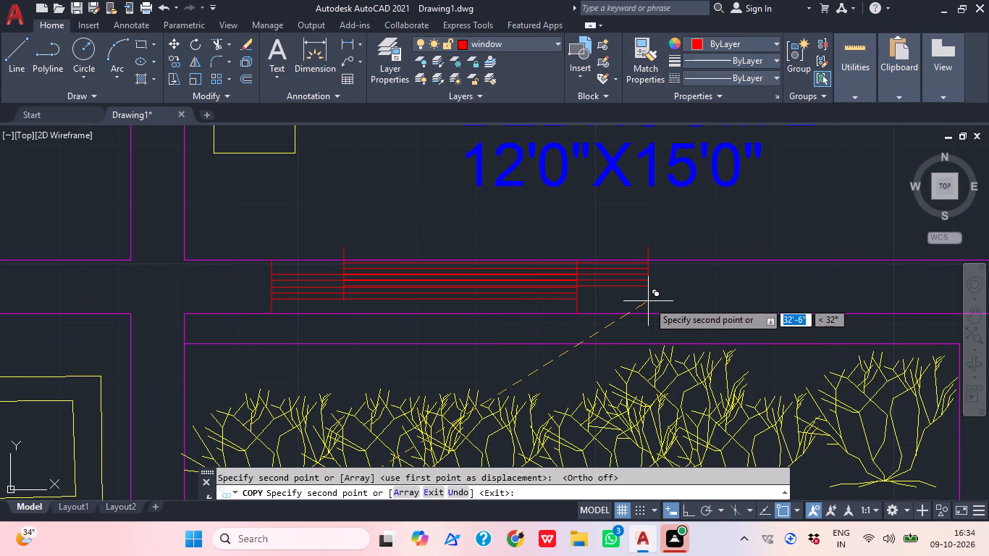
{"action": "key", "text": "Escape"}
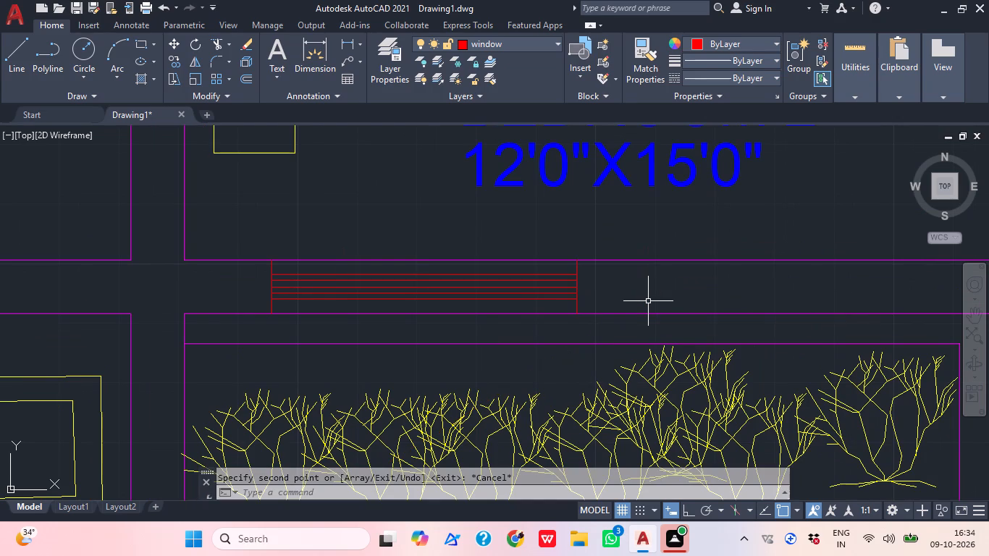
Examine the plan from Bedroom 2 up to the top exterior wall above the toilets.
{"action": "middle_click", "coordinate": [648, 301]}
{"action": "middle_click_drag", "start_coordinate": [651, 251], "coordinate": [646, 342]}
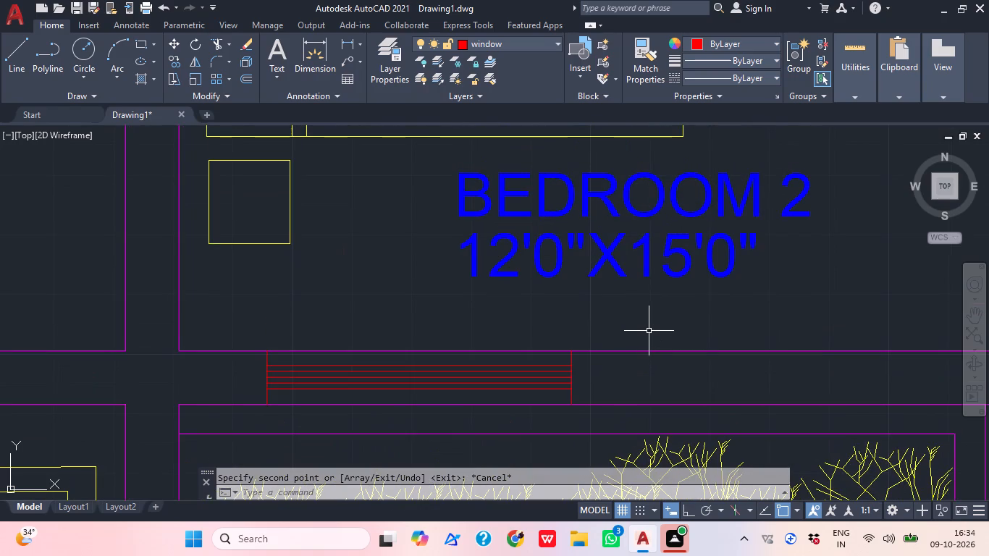
{"action": "middle_click_drag", "start_coordinate": [579, 387], "coordinate": [579, 443]}
{"action": "middle_click_drag", "start_coordinate": [557, 393], "coordinate": [608, 540]}
{"action": "scroll", "coordinate": [608, 540], "scroll_direction": "down", "scroll_amount": 1}
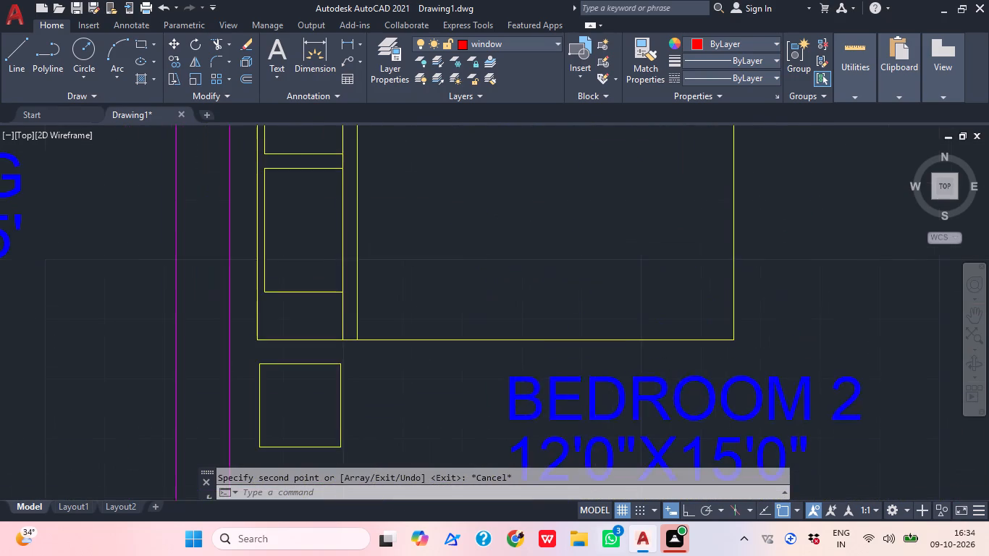
{"action": "middle_click_drag", "start_coordinate": [560, 398], "coordinate": [581, 491]}
{"action": "scroll", "coordinate": [565, 431], "scroll_direction": "down", "scroll_amount": 1}
{"action": "middle_click_drag", "start_coordinate": [476, 358], "coordinate": [571, 555]}
{"action": "middle_click_drag", "start_coordinate": [539, 403], "coordinate": [585, 552]}
{"action": "middle_click_drag", "start_coordinate": [569, 371], "coordinate": [605, 531]}
{"action": "middle_click_drag", "start_coordinate": [607, 450], "coordinate": [631, 538]}
{"action": "scroll", "coordinate": [630, 387], "scroll_direction": "down", "scroll_amount": 2}
{"action": "middle_click_drag", "start_coordinate": [528, 382], "coordinate": [534, 547]}
{"action": "scroll", "coordinate": [362, 279], "scroll_direction": "up", "scroll_amount": 2}
{"action": "middle_click_drag", "start_coordinate": [424, 415], "coordinate": [427, 366]}
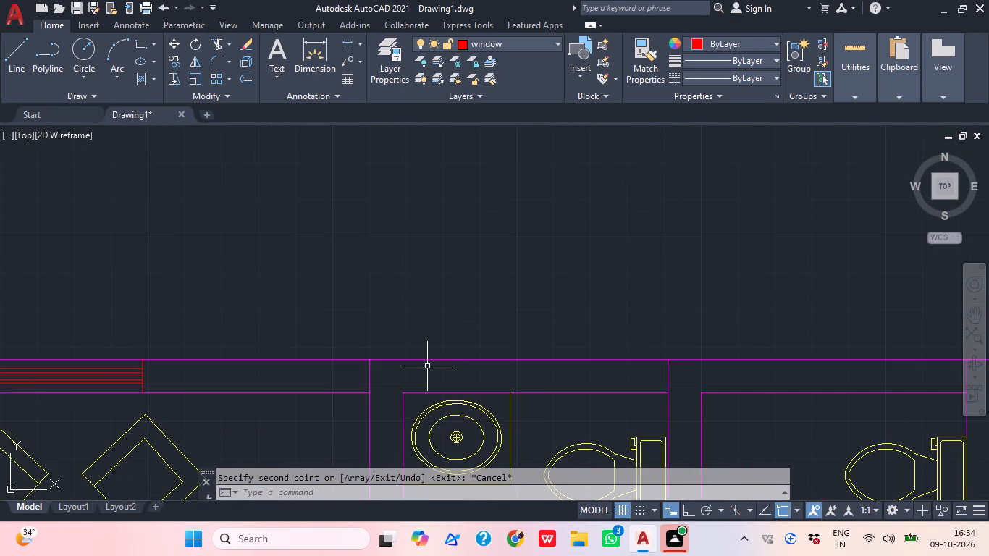
Draw a vertical line, with Ortho on, between the faces of the top exterior wall above the A TOI washbasin.
{"action": "type", "text": "L"}
{"action": "key", "text": "space"}
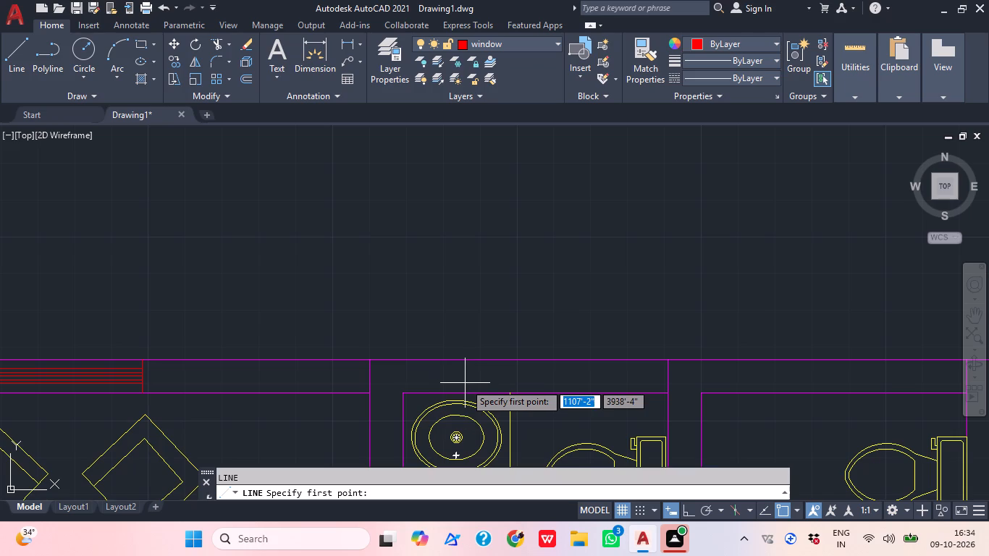
{"action": "left_click", "coordinate": [472, 395]}
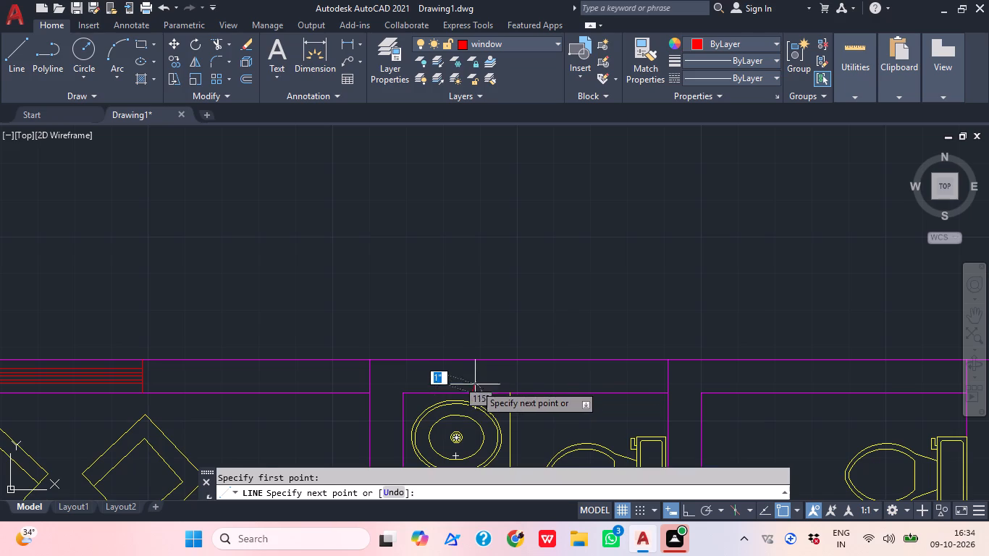
{"action": "left_click", "coordinate": [685, 510]}
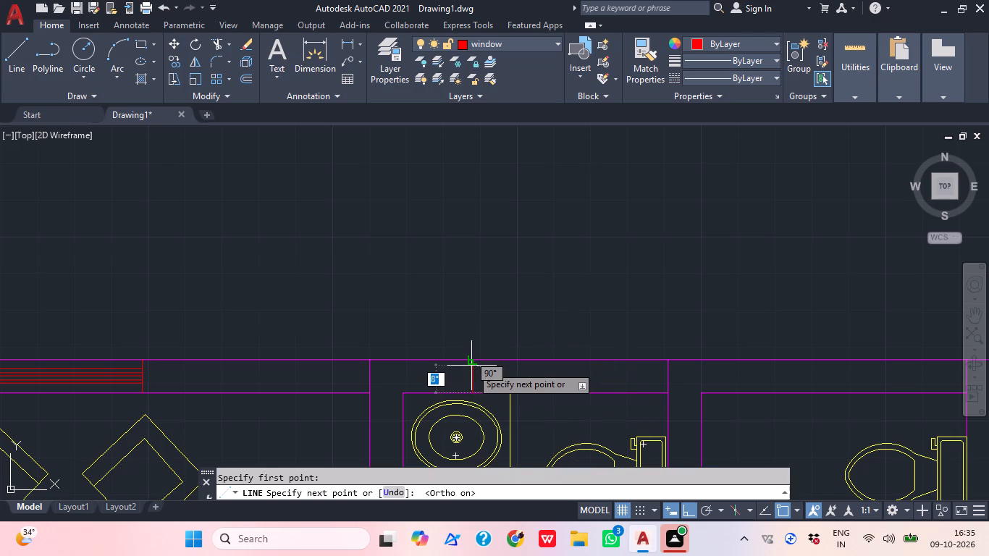
{"action": "left_click", "coordinate": [471, 363]}
{"action": "key", "text": "Escape"}
Offset the new vertical line 2' to the right to mark the A TOI window's other end.
{"action": "type", "text": "O"}
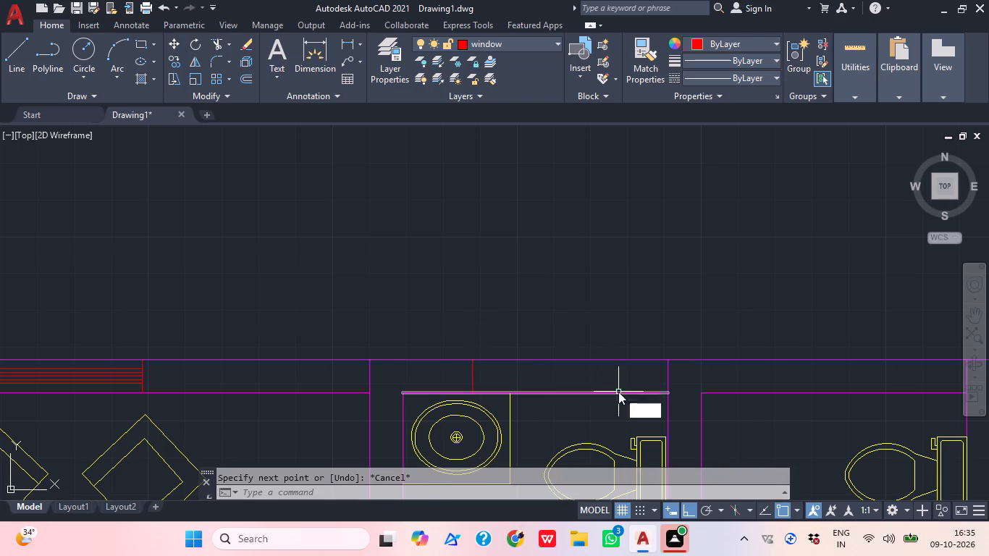
{"action": "key", "text": "space"}
{"action": "type", "text": "2'"}
{"action": "key", "text": "Return"}
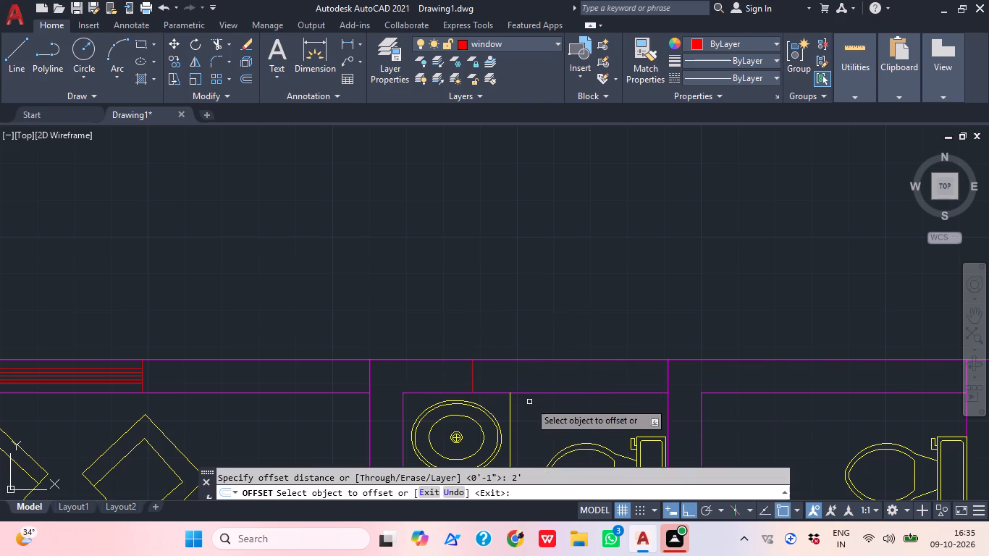
{"action": "left_click", "coordinate": [471, 371]}
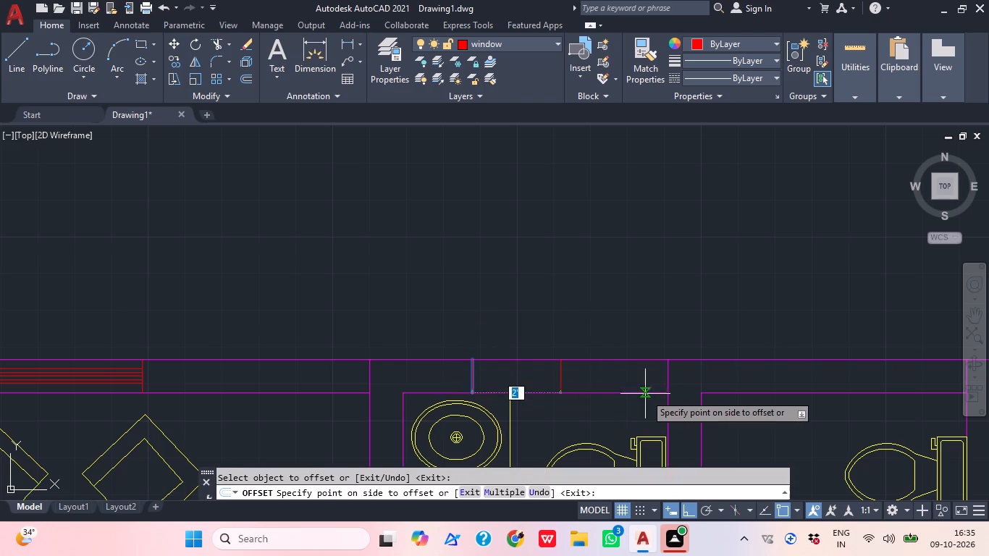
{"action": "left_click", "coordinate": [660, 387]}
{"action": "key", "text": "space"}
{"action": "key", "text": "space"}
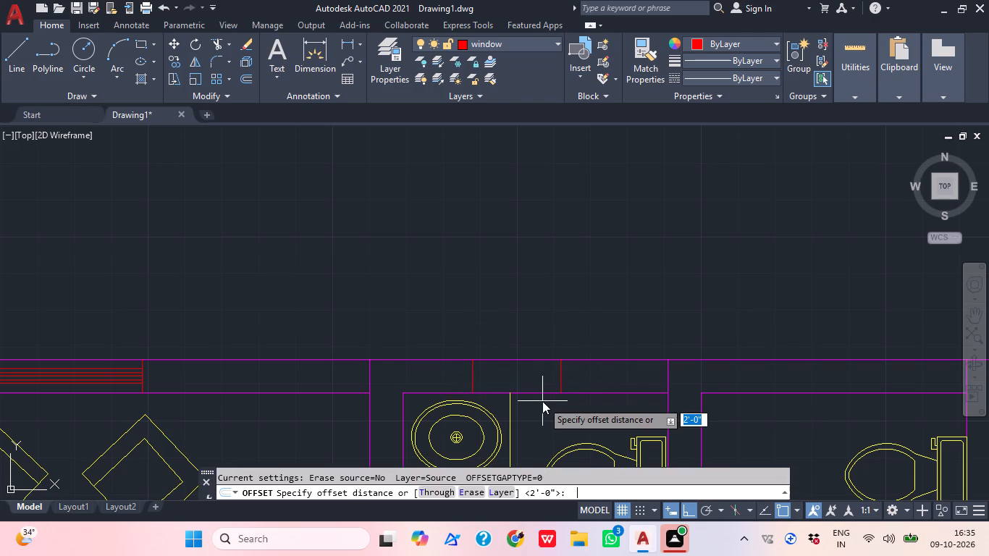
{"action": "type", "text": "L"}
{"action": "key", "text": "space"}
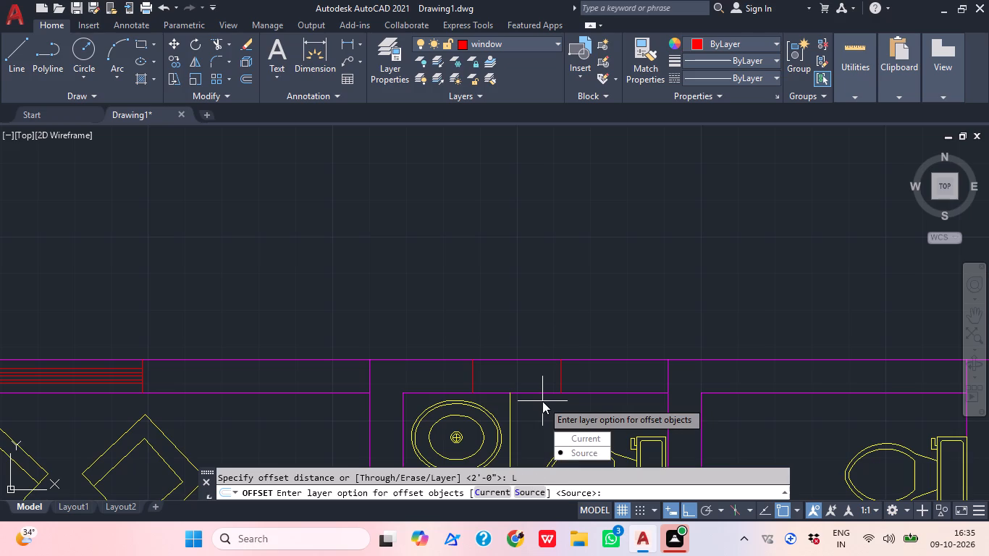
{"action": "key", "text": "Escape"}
Draw a 2' horizontal line joining the midpoints of the A TOI window's two end lines.
{"action": "type", "text": "L"}
{"action": "key", "text": "space"}
{"action": "scroll", "coordinate": [444, 383], "scroll_direction": "up", "scroll_amount": 3}
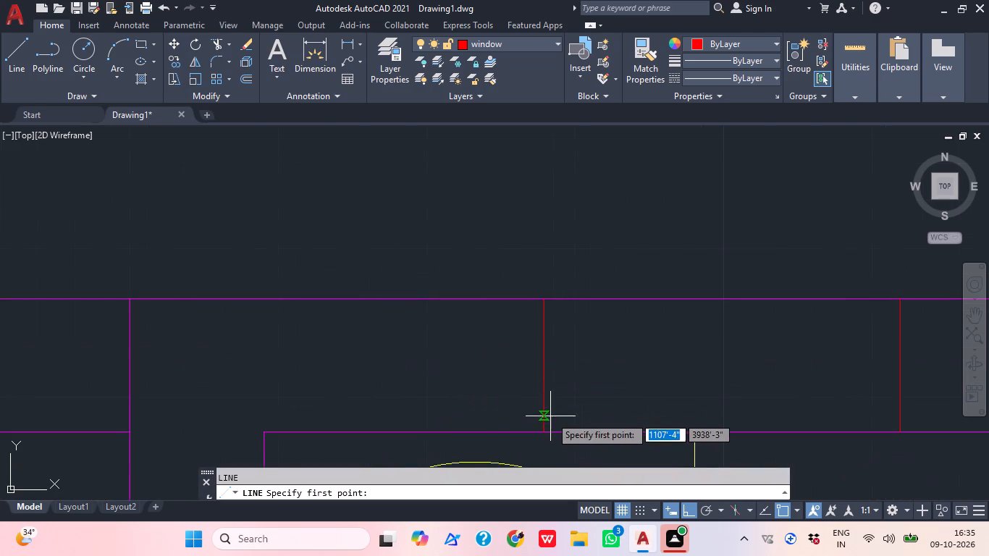
{"action": "left_click", "coordinate": [548, 366]}
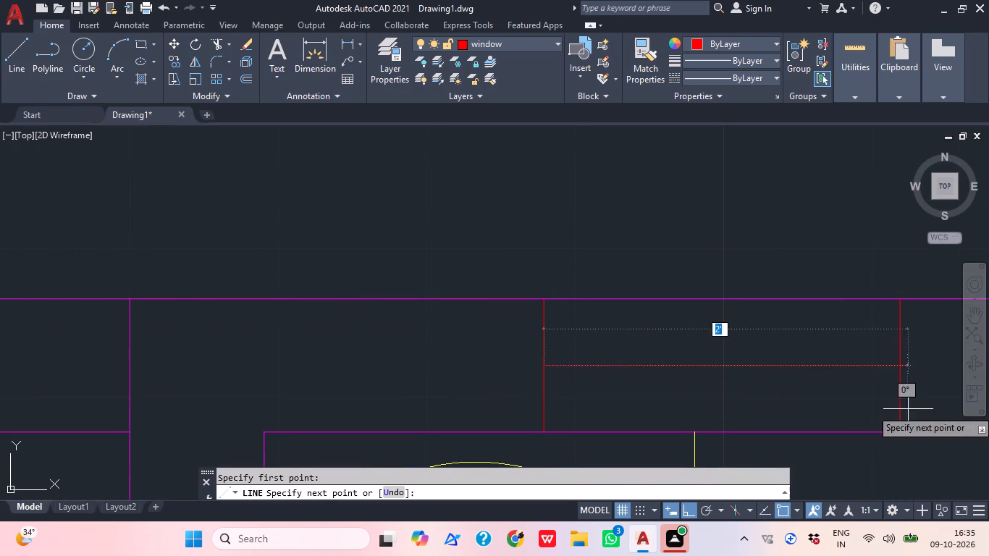
{"action": "left_click", "coordinate": [900, 367]}
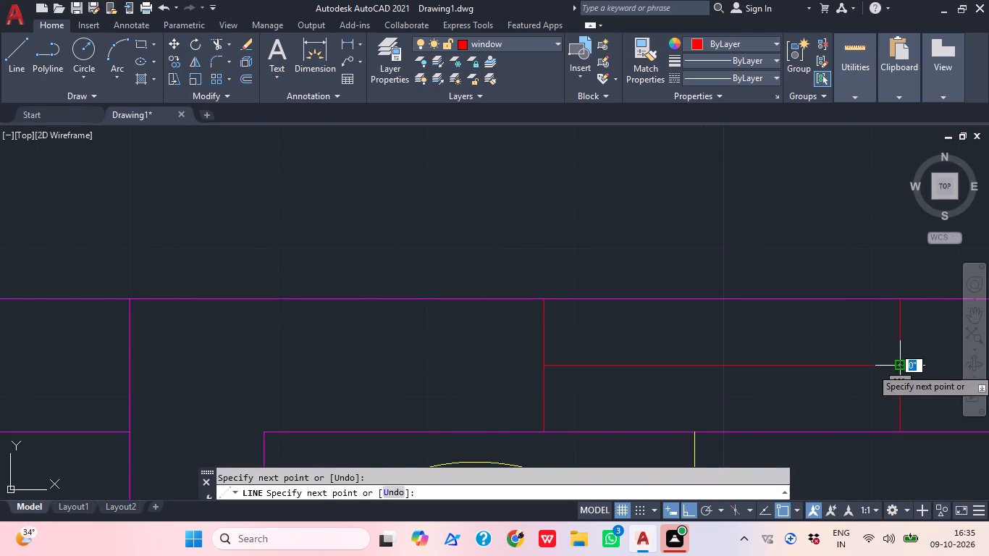
{"action": "key", "text": "Escape"}
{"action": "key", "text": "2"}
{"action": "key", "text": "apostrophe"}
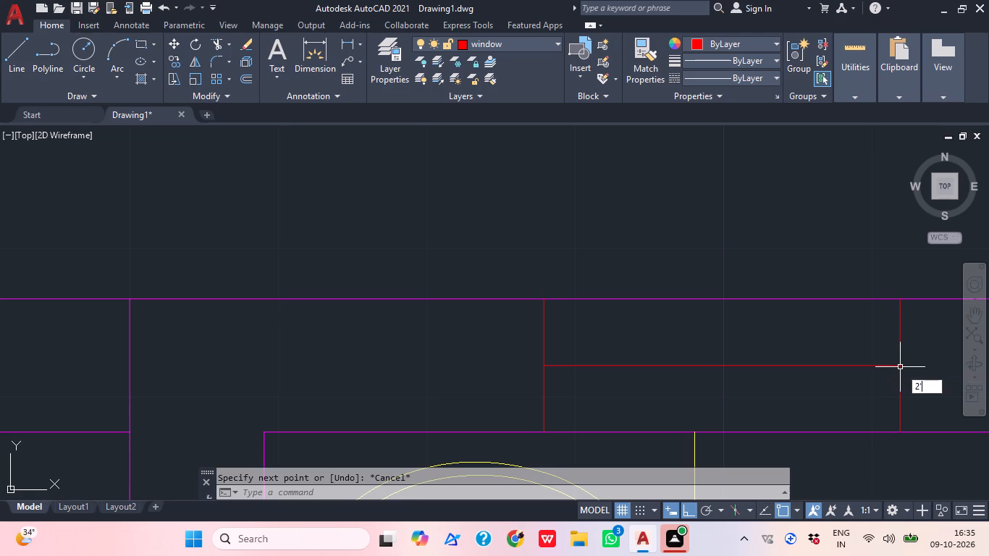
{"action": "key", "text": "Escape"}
Offset the A TOI window's centre line 2" to both sides, above and below.
{"action": "key", "text": "o"}
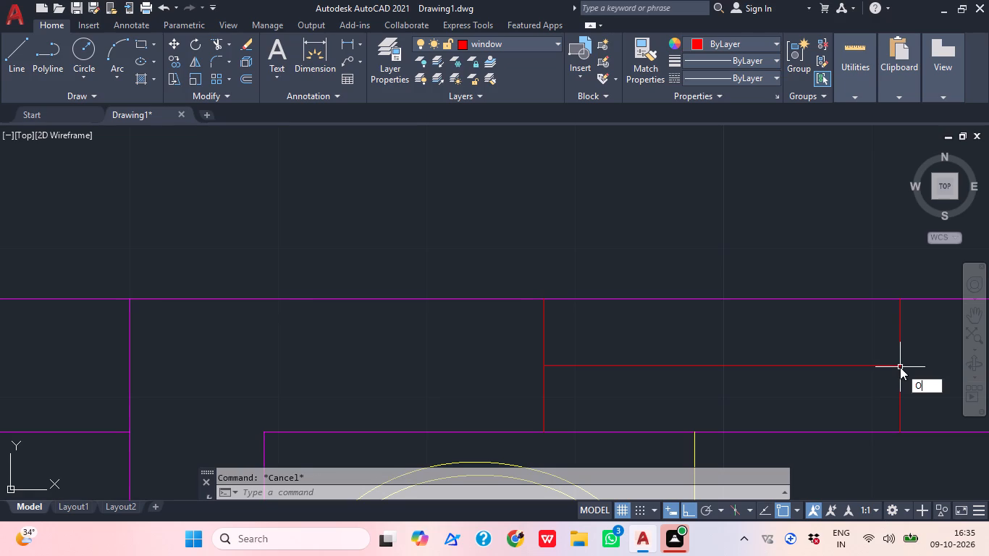
{"action": "key", "text": "space"}
{"action": "key", "text": "2"}
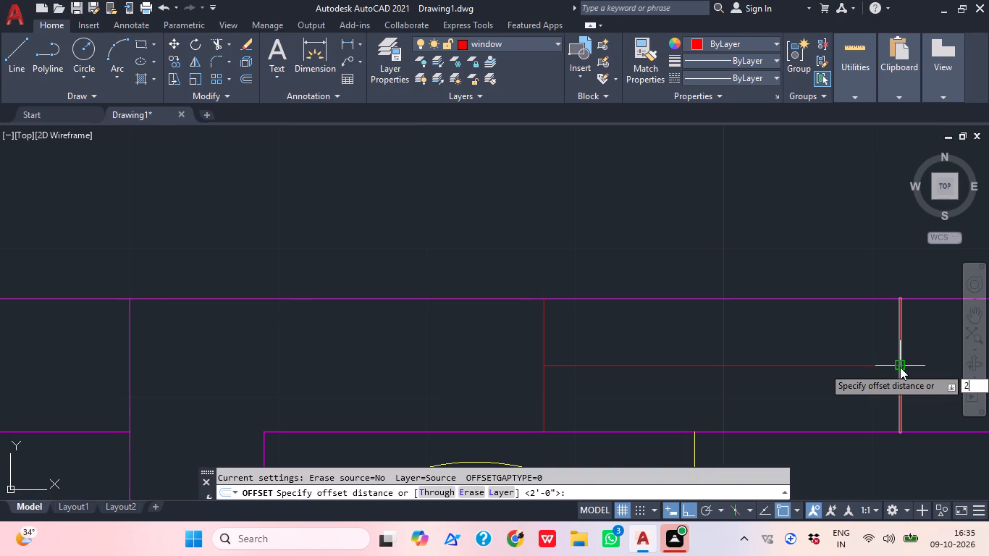
{"action": "key", "text": "shift+quotedbl"}
{"action": "key", "text": "Return"}
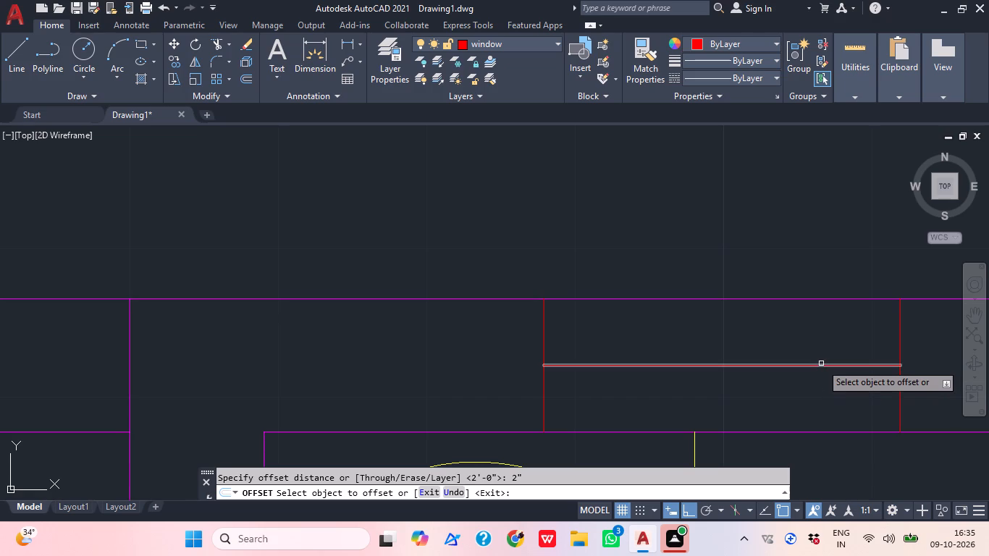
{"action": "left_click", "coordinate": [821, 363]}
{"action": "left_click", "coordinate": [810, 367]}
{"action": "left_click", "coordinate": [810, 345]}
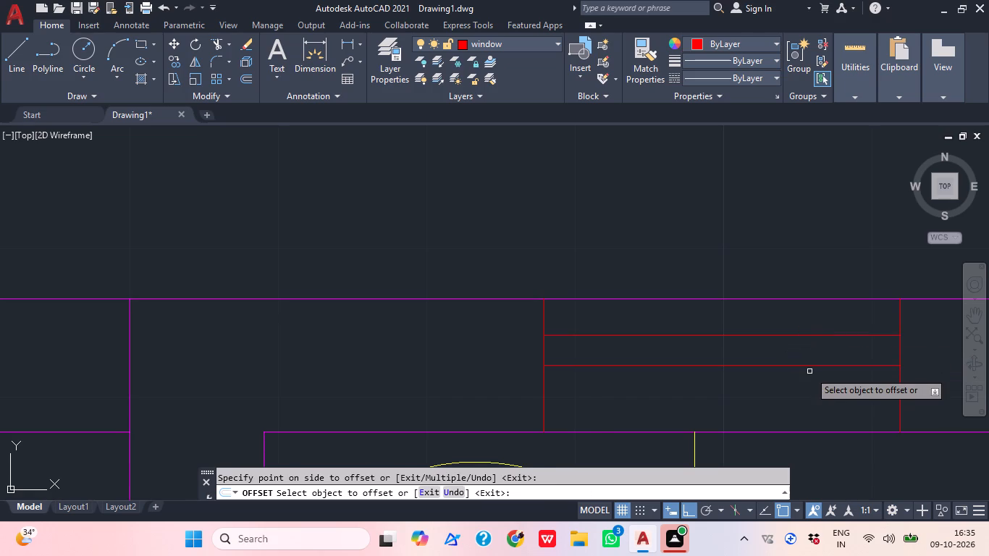
{"action": "left_click", "coordinate": [809, 368]}
{"action": "left_click", "coordinate": [807, 415]}
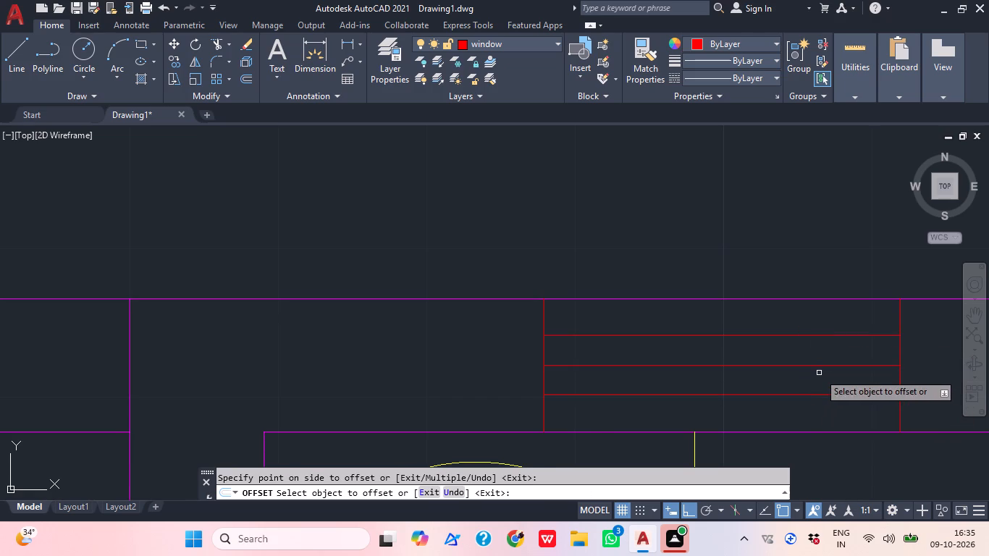
{"action": "scroll", "coordinate": [819, 373], "scroll_direction": "down", "scroll_amount": 1}
{"action": "scroll", "coordinate": [819, 373], "scroll_direction": "up", "scroll_amount": 1}
{"action": "scroll", "coordinate": [819, 373], "scroll_direction": "down", "scroll_amount": 1}
{"action": "middle_click_drag", "start_coordinate": [820, 373], "coordinate": [748, 321]}
{"action": "key", "text": "Escape"}
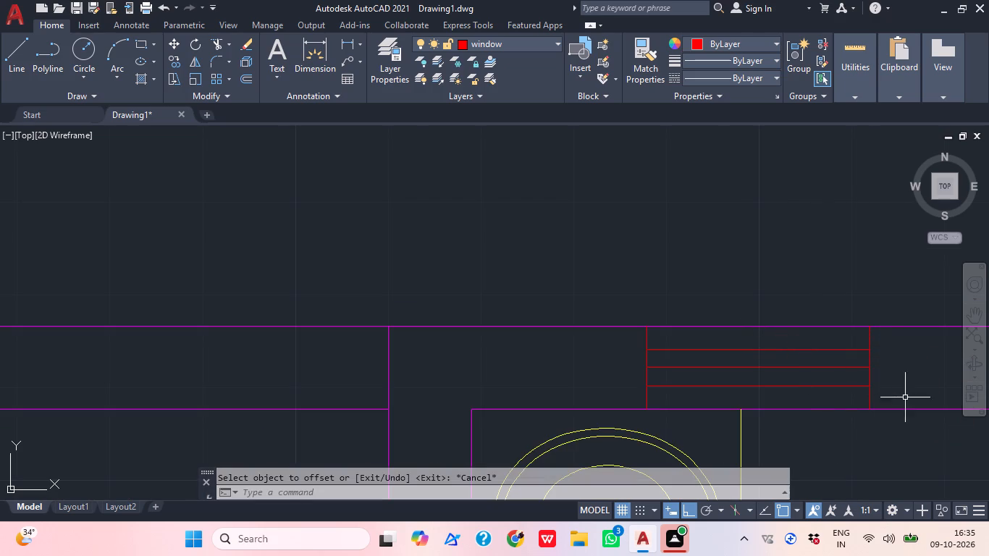
Copy the complete A TOI window into C TOI's top wall, using the rooms' matching upper-left inner corners as base and destination points.
{"action": "left_click", "coordinate": [906, 397]}
{"action": "left_click", "coordinate": [586, 342]}
{"action": "middle_click_drag", "start_coordinate": [670, 389], "coordinate": [552, 361]}
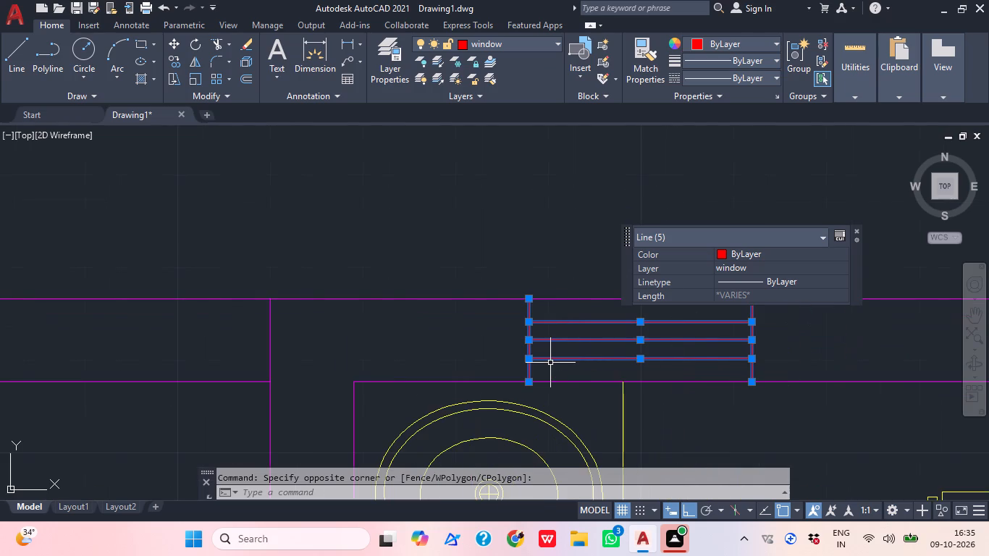
{"action": "type", "text": "CO"}
{"action": "key", "text": "space"}
{"action": "middle_click_drag", "start_coordinate": [769, 432], "coordinate": [656, 409]}
{"action": "scroll", "coordinate": [523, 382], "scroll_direction": "down", "scroll_amount": 1}
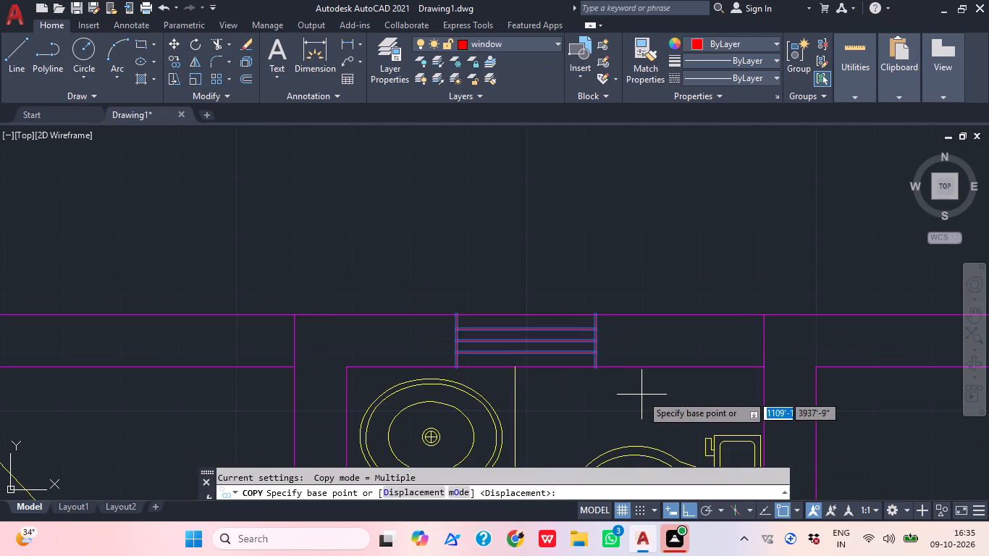
{"action": "middle_click_drag", "start_coordinate": [438, 376], "coordinate": [408, 367]}
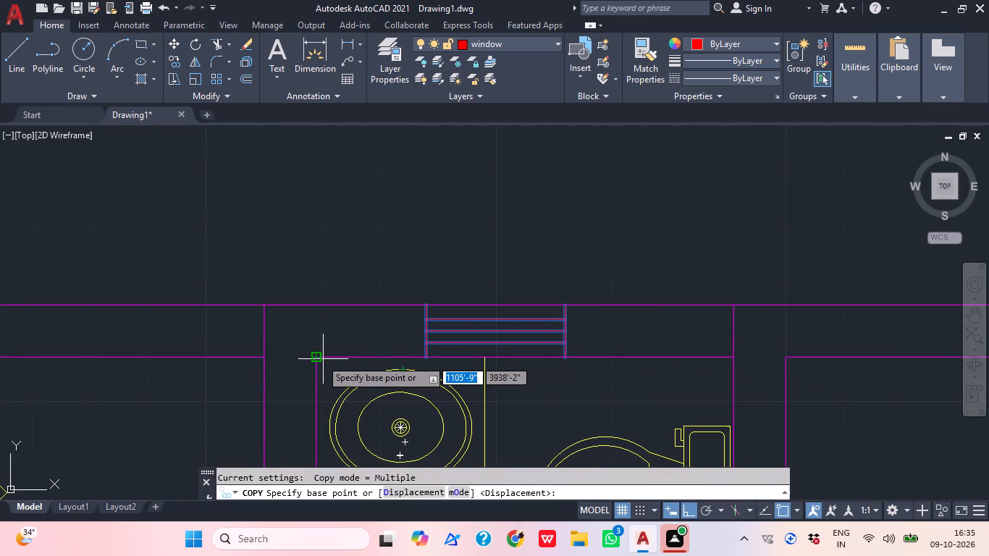
{"action": "left_click", "coordinate": [321, 359]}
{"action": "middle_click_drag", "start_coordinate": [619, 385], "coordinate": [285, 387]}
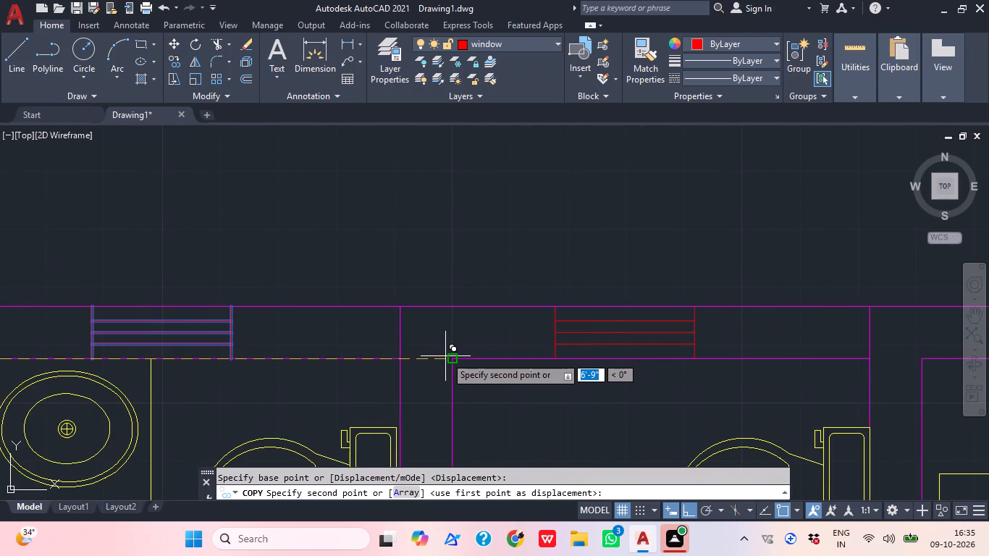
{"action": "left_click", "coordinate": [447, 356]}
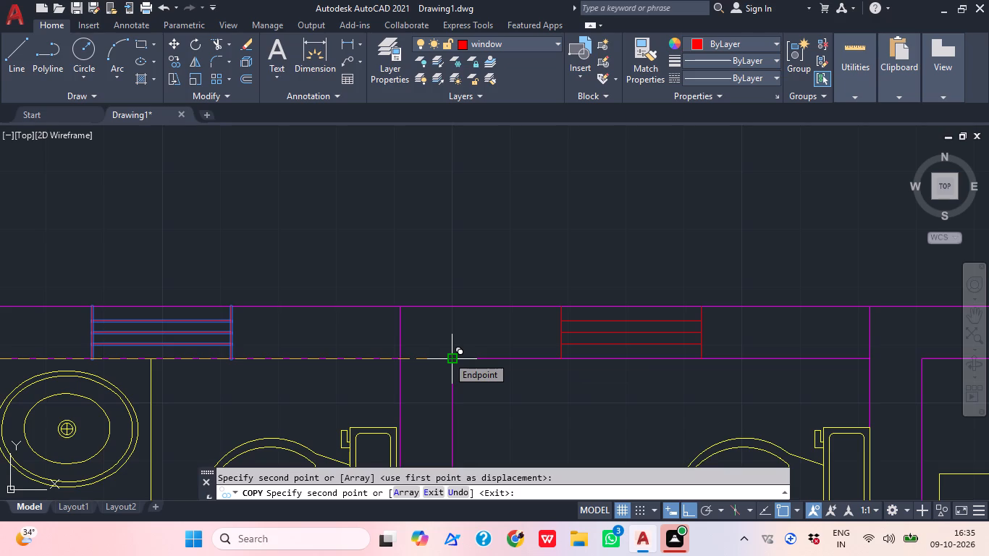
{"action": "key", "text": "Escape"}
Move the whole window in the 12'0" x 14'0" bedroom's top wall horizontally to the left, nearer the middle of the room.
{"action": "scroll", "coordinate": [552, 309], "scroll_direction": "down", "scroll_amount": 3}
{"action": "middle_click_drag", "start_coordinate": [608, 360], "coordinate": [612, 322]}
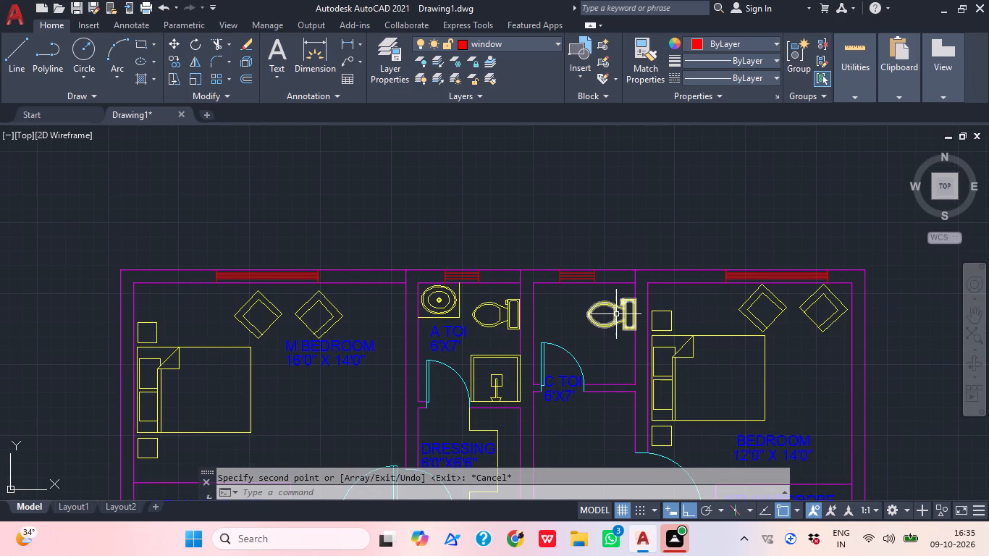
{"action": "middle_click_drag", "start_coordinate": [685, 290], "coordinate": [685, 217]}
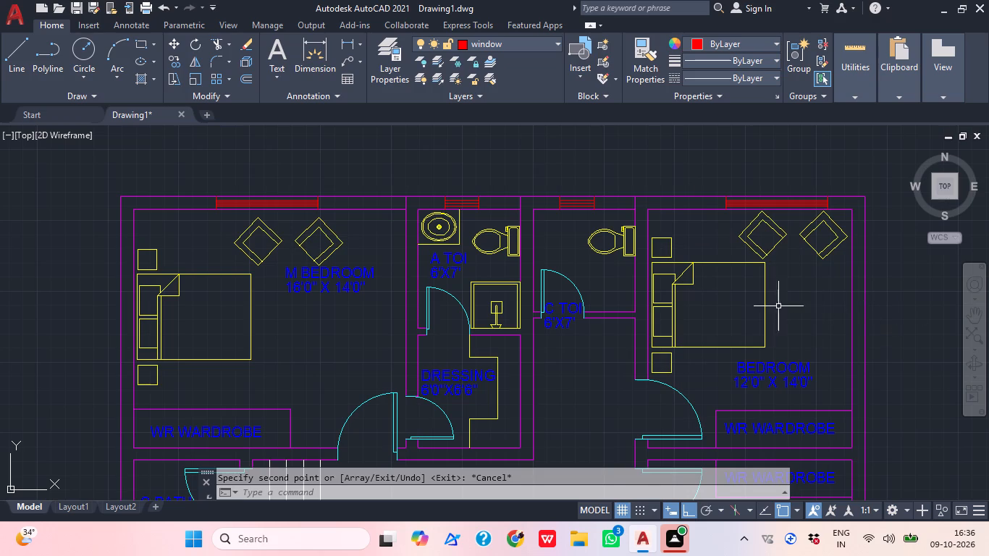
{"action": "middle_click_drag", "start_coordinate": [763, 300], "coordinate": [775, 273]}
{"action": "scroll", "coordinate": [808, 186], "scroll_direction": "up", "scroll_amount": 1}
{"action": "middle_click_drag", "start_coordinate": [812, 172], "coordinate": [767, 227]}
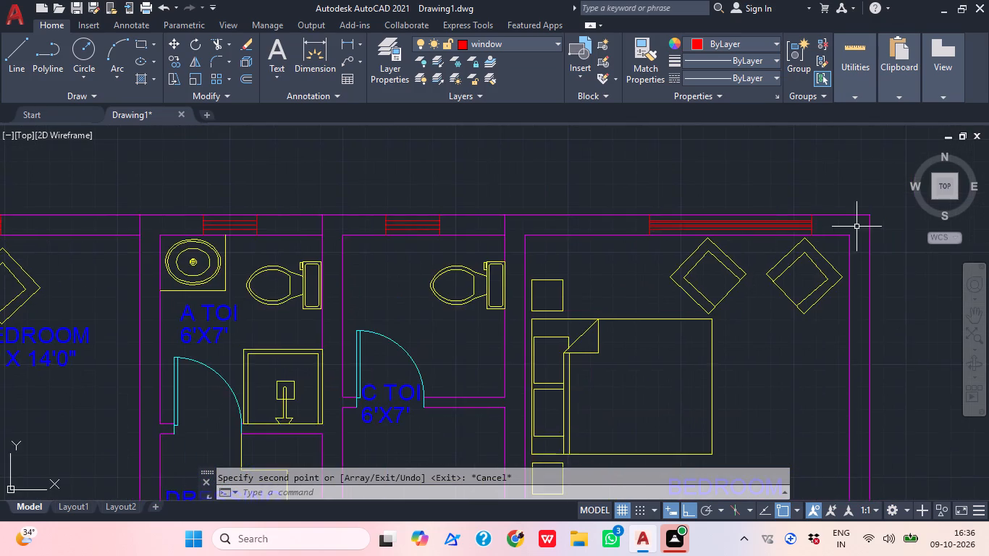
{"action": "scroll", "coordinate": [857, 227], "scroll_direction": "up", "scroll_amount": 3}
{"action": "left_click", "coordinate": [729, 237]}
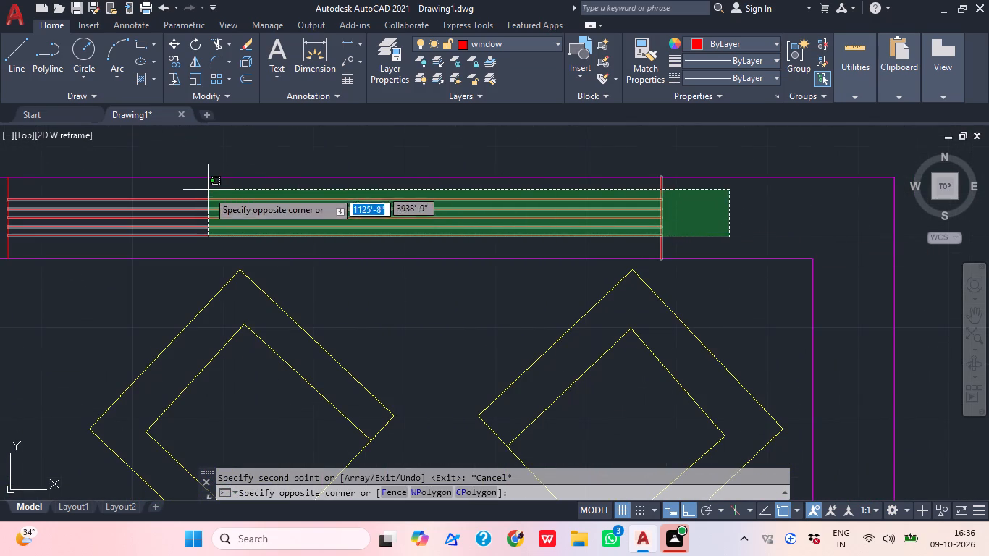
{"action": "middle_click_drag", "start_coordinate": [222, 201], "coordinate": [458, 201]}
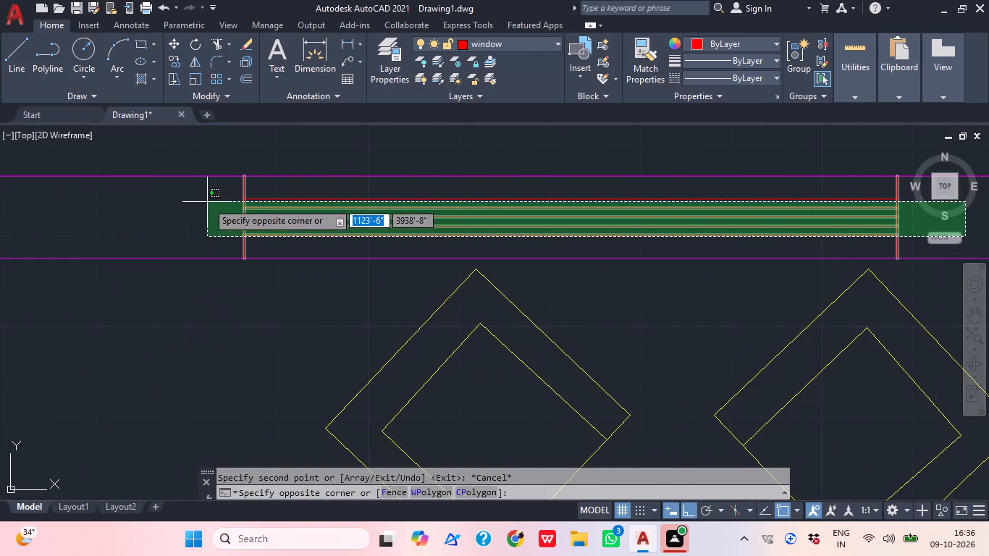
{"action": "left_click", "coordinate": [207, 202]}
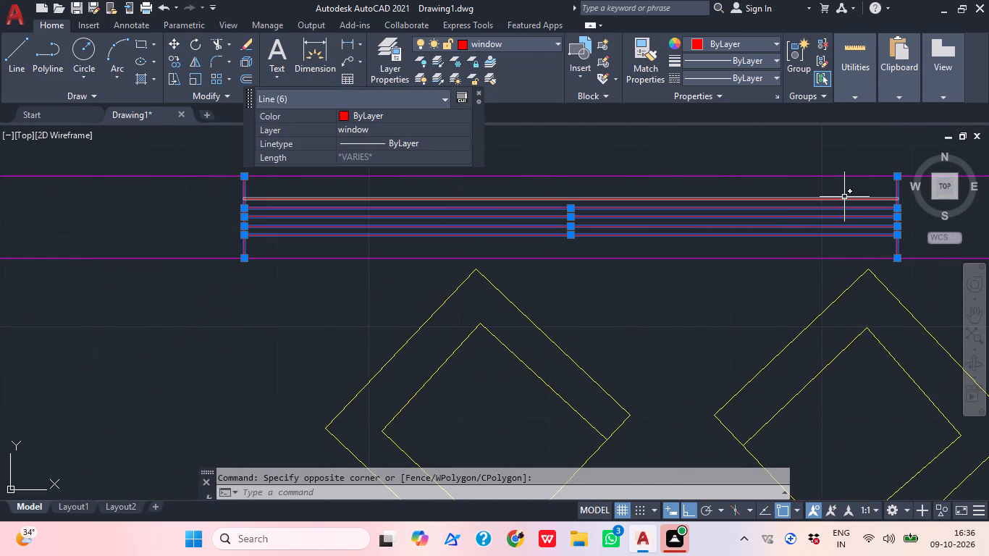
{"action": "left_click", "coordinate": [844, 197]}
{"action": "middle_click_drag", "start_coordinate": [777, 262], "coordinate": [783, 290]}
{"action": "type", "text": "M"}
{"action": "key", "text": "space"}
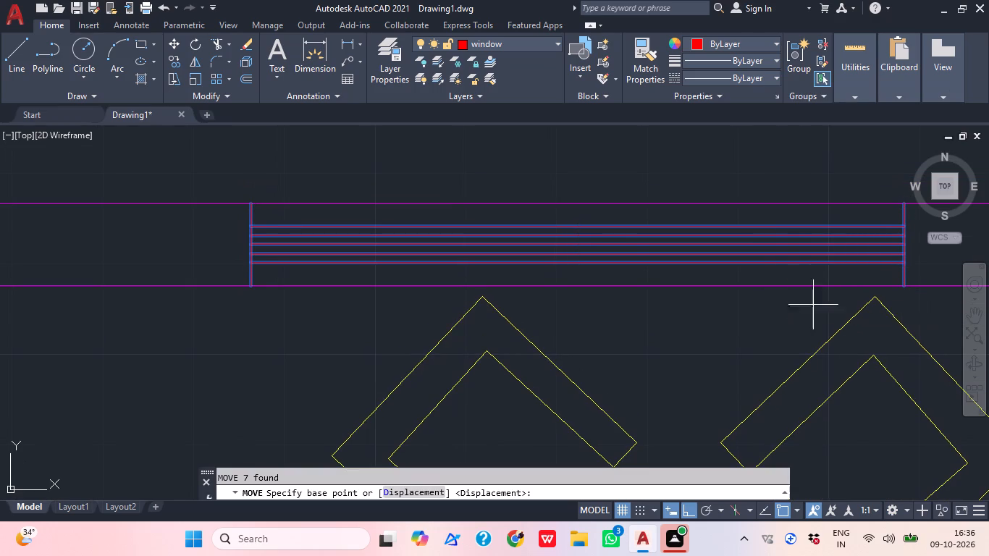
{"action": "left_click", "coordinate": [904, 282]}
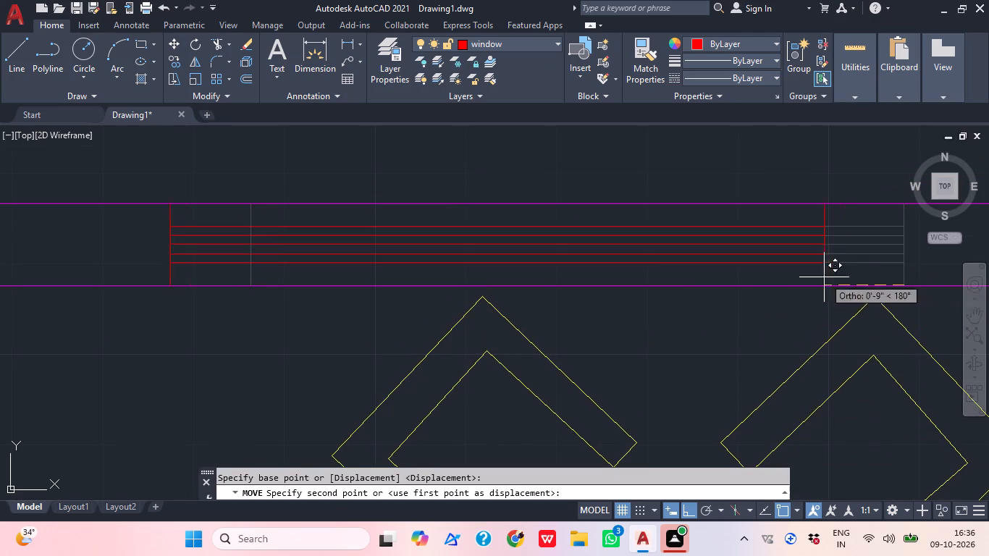
{"action": "left_click", "coordinate": [728, 279]}
{"action": "key", "text": "Escape"}
Examine the plan from the right-hand bedroom down past the wardrobes and stairs, and back up to the master bedroom.
{"action": "scroll", "coordinate": [671, 255], "scroll_direction": "down", "scroll_amount": 2}
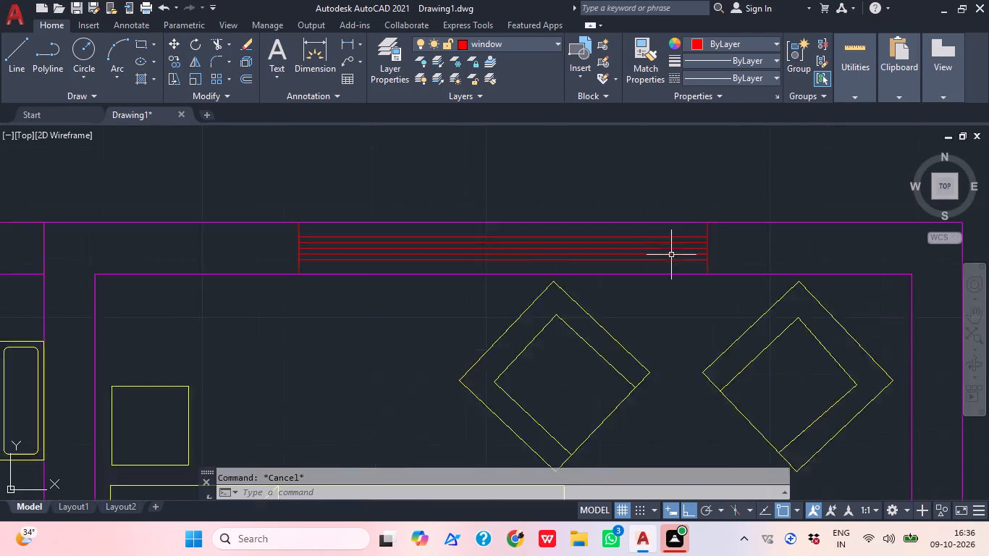
{"action": "middle_click_drag", "start_coordinate": [664, 341], "coordinate": [714, 299]}
{"action": "scroll", "coordinate": [733, 300], "scroll_direction": "down", "scroll_amount": 1}
{"action": "middle_click_drag", "start_coordinate": [742, 368], "coordinate": [752, 318]}
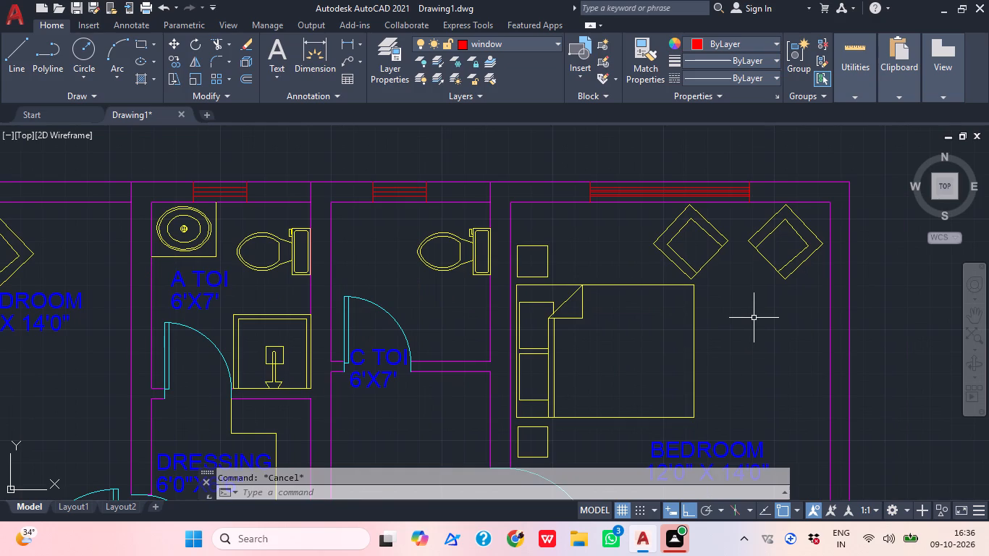
{"action": "scroll", "coordinate": [754, 318], "scroll_direction": "down", "scroll_amount": 1}
{"action": "middle_click_drag", "start_coordinate": [754, 314], "coordinate": [816, 221]}
{"action": "middle_click_drag", "start_coordinate": [689, 329], "coordinate": [725, 306]}
{"action": "middle_click_drag", "start_coordinate": [704, 329], "coordinate": [718, 277]}
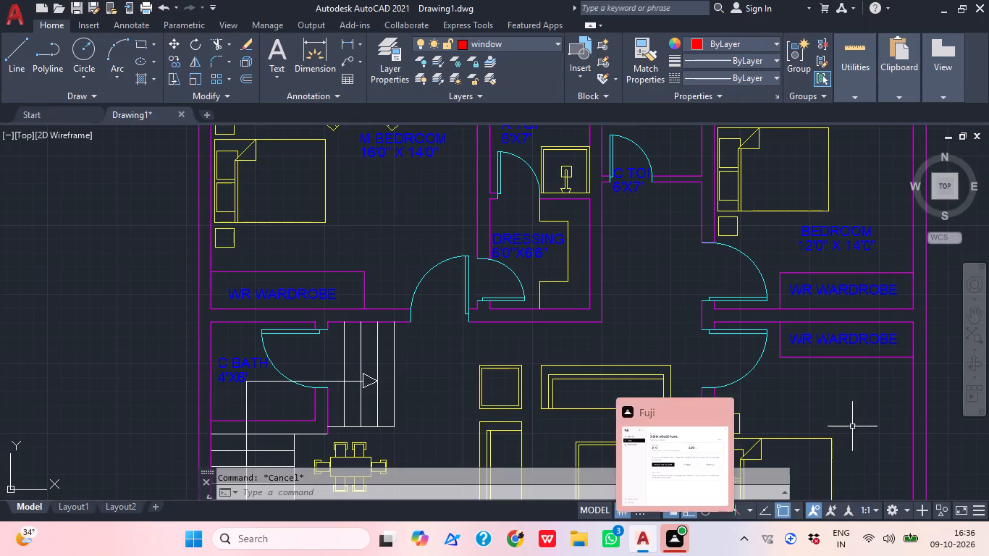
{"action": "middle_click_drag", "start_coordinate": [543, 331], "coordinate": [560, 358]}
{"action": "middle_click_drag", "start_coordinate": [439, 266], "coordinate": [487, 351]}
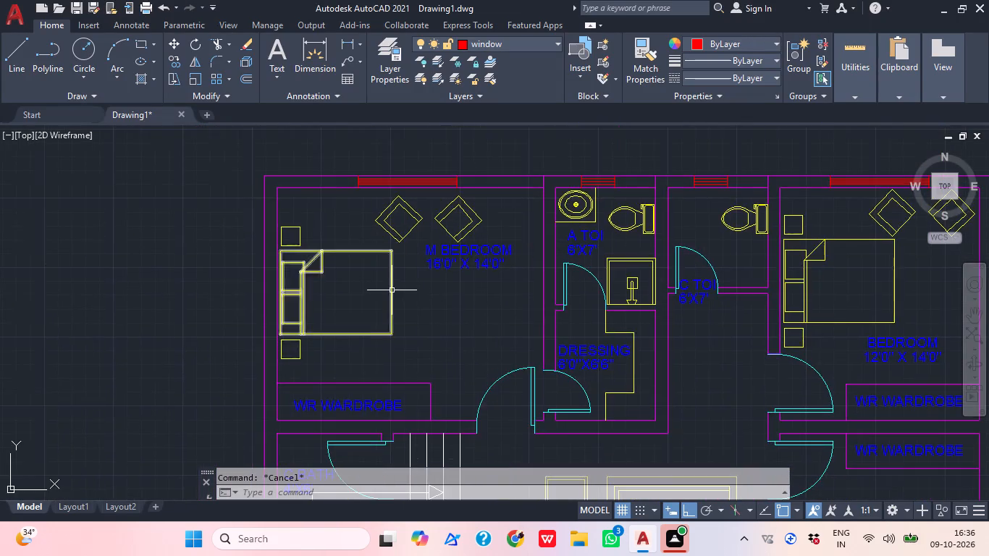
Draw a horizontal line across the exterior wall beside C BATH, from its outer to inner face, as the window's lower end.
{"action": "middle_click_drag", "start_coordinate": [390, 292], "coordinate": [451, 388]}
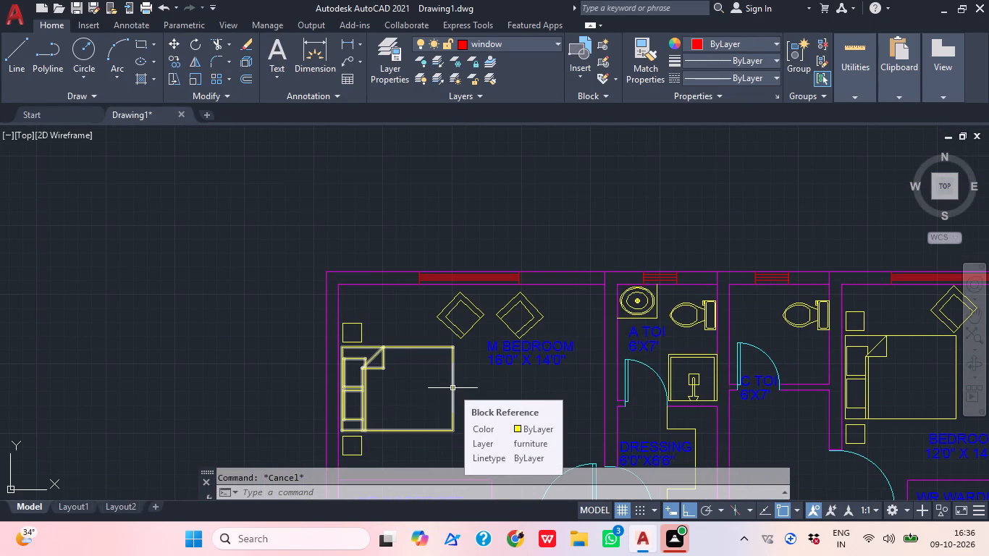
{"action": "scroll", "coordinate": [500, 321], "scroll_direction": "down", "scroll_amount": 1}
{"action": "middle_click_drag", "start_coordinate": [499, 332], "coordinate": [546, 261]}
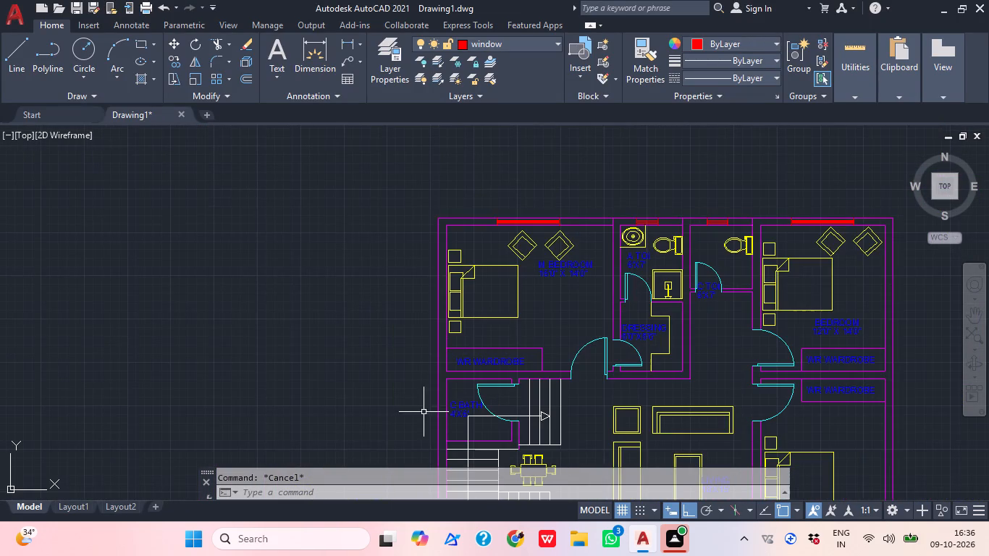
{"action": "scroll", "coordinate": [424, 405], "scroll_direction": "up", "scroll_amount": 1}
{"action": "middle_click_drag", "start_coordinate": [453, 421], "coordinate": [460, 371]}
{"action": "type", "text": "L"}
{"action": "key", "text": "space"}
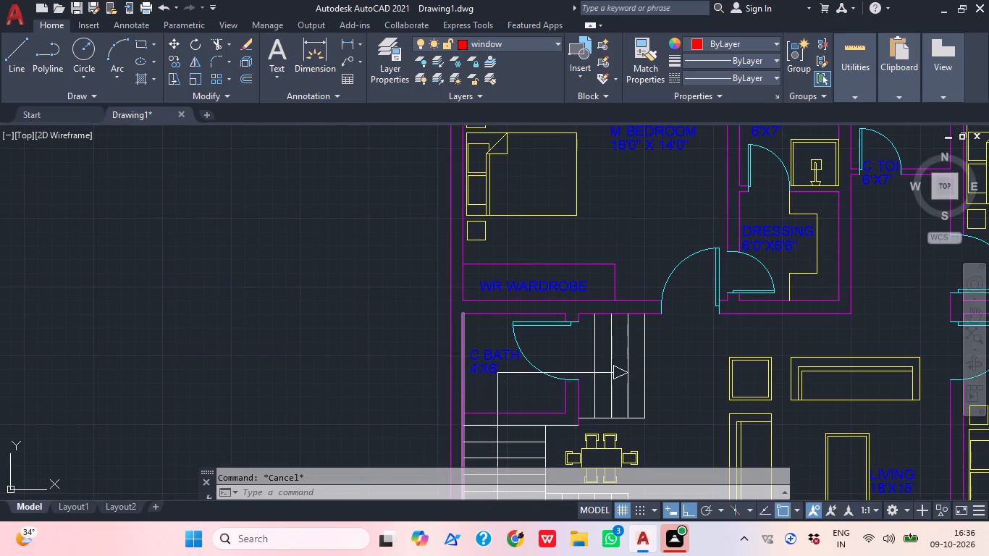
{"action": "scroll", "coordinate": [446, 369], "scroll_direction": "up", "scroll_amount": 1}
{"action": "middle_click_drag", "start_coordinate": [444, 369], "coordinate": [463, 337]}
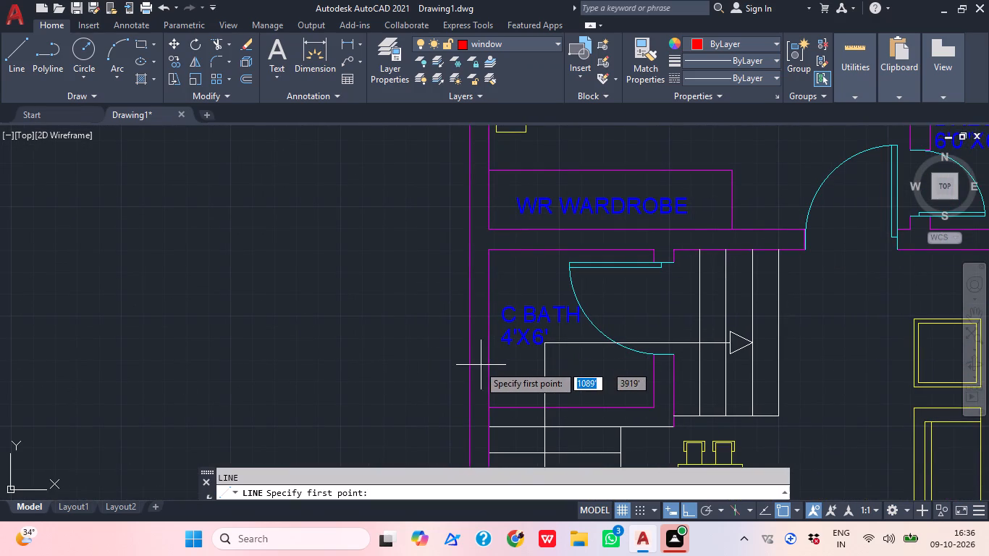
{"action": "left_click", "coordinate": [471, 363]}
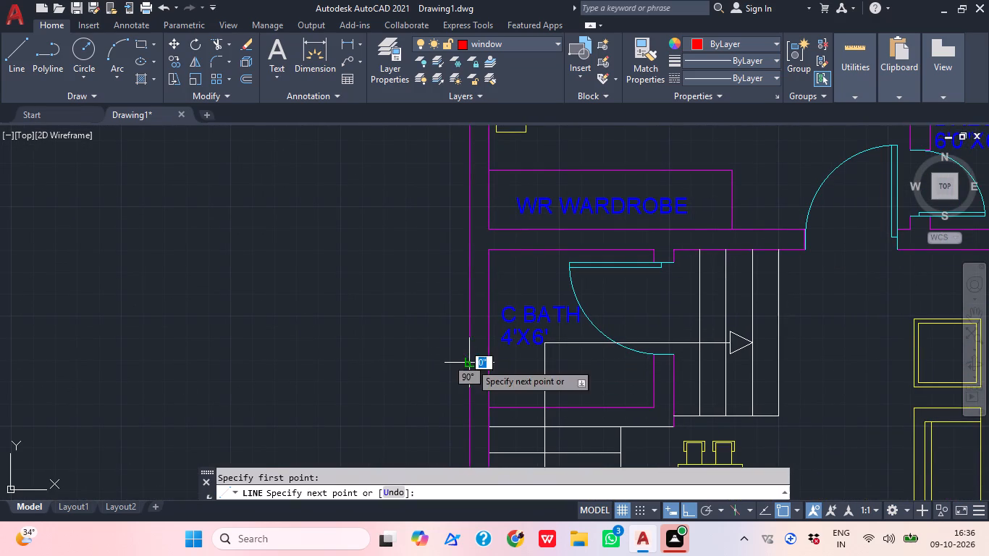
{"action": "left_click", "coordinate": [489, 362]}
{"action": "key", "text": "Escape"}
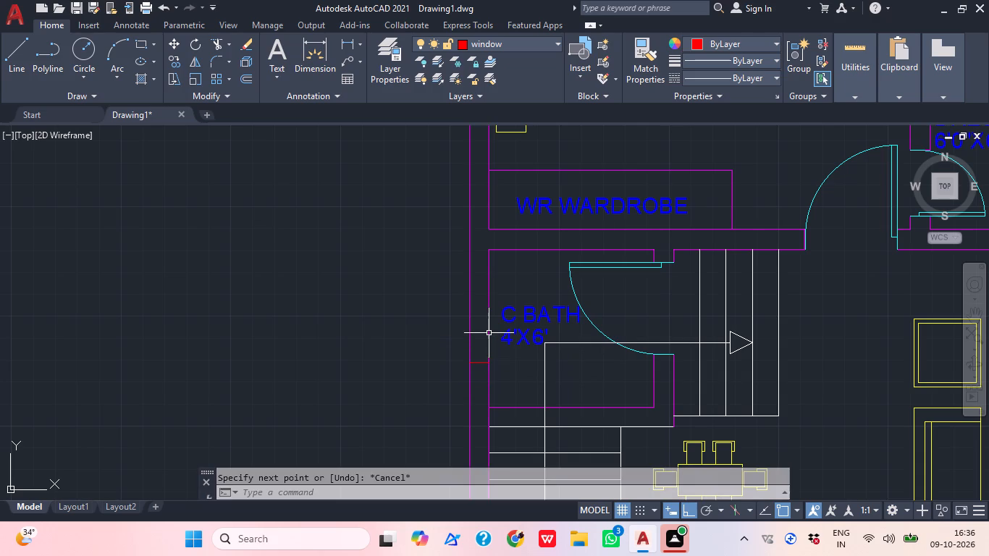
Offset the C BATH window's lower end line 3' upward to form its upper end.
{"action": "type", "text": "O 3'"}
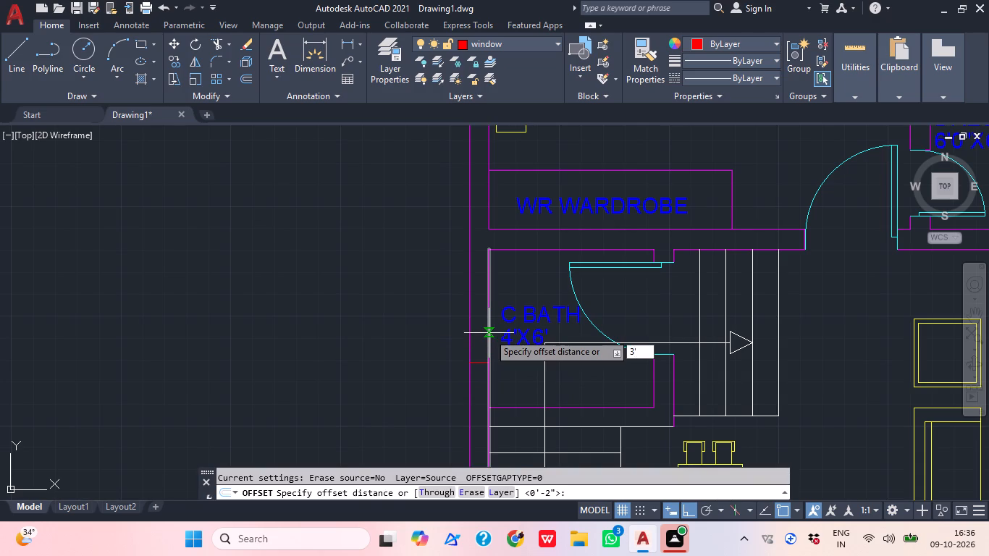
{"action": "key", "text": "Return"}
{"action": "scroll", "coordinate": [487, 369], "scroll_direction": "up", "scroll_amount": 2}
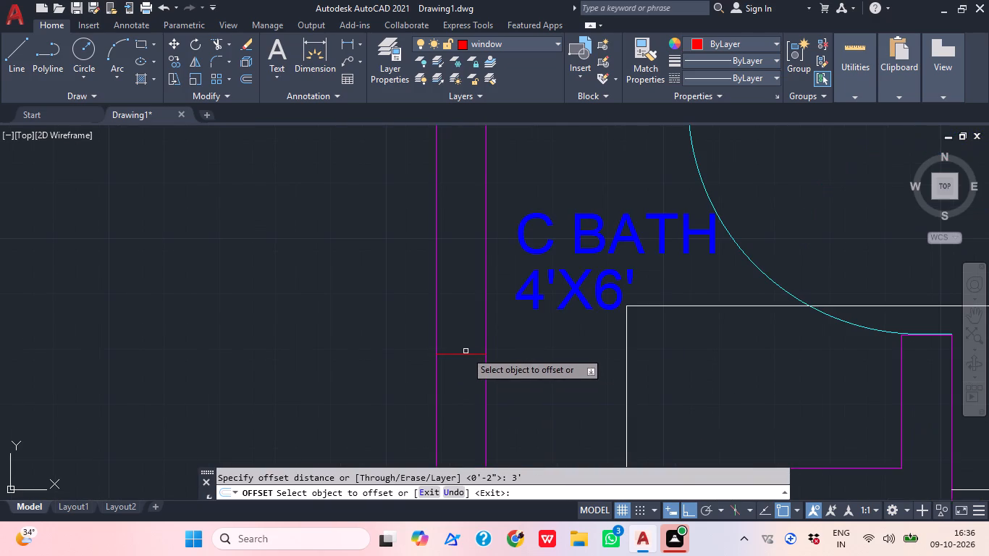
{"action": "left_click", "coordinate": [466, 353]}
{"action": "left_click", "coordinate": [457, 295]}
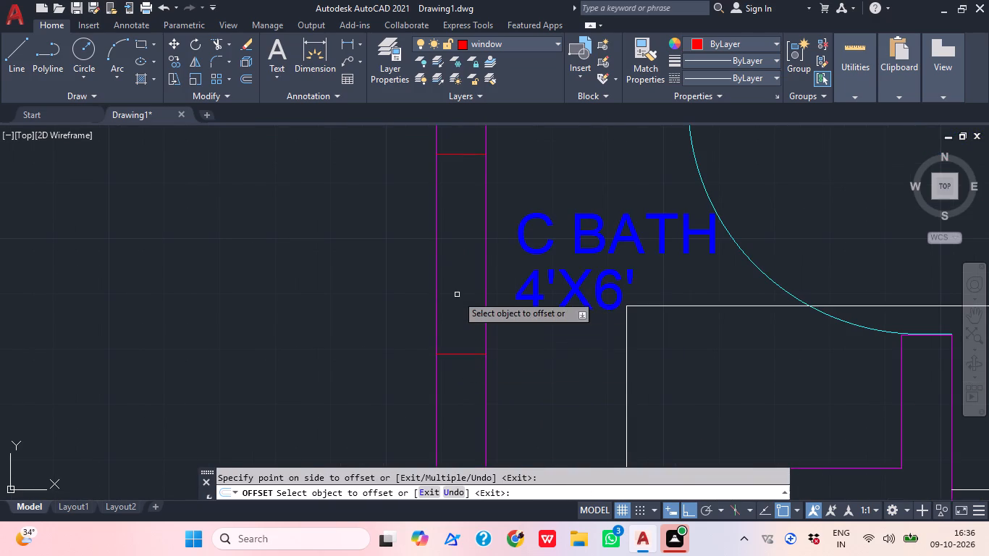
{"action": "middle_click_drag", "start_coordinate": [495, 311], "coordinate": [515, 389]}
{"action": "type", "text": "L"}
{"action": "key", "text": "space"}
{"action": "key", "text": "Escape"}
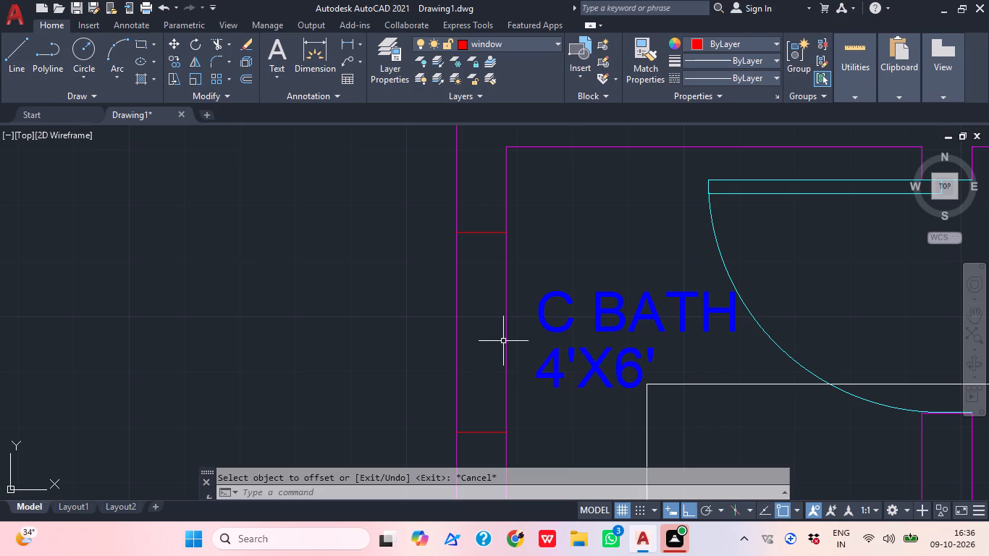
Draw the C BATH window's vertical centre line between the midpoints of its two end lines.
{"action": "type", "text": "L"}
{"action": "key", "text": "space"}
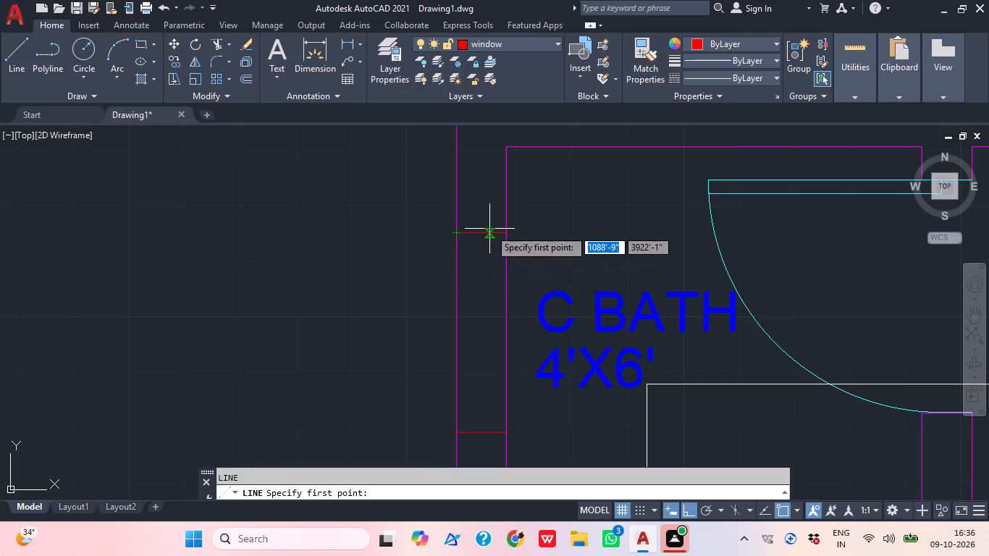
{"action": "left_click", "coordinate": [477, 235]}
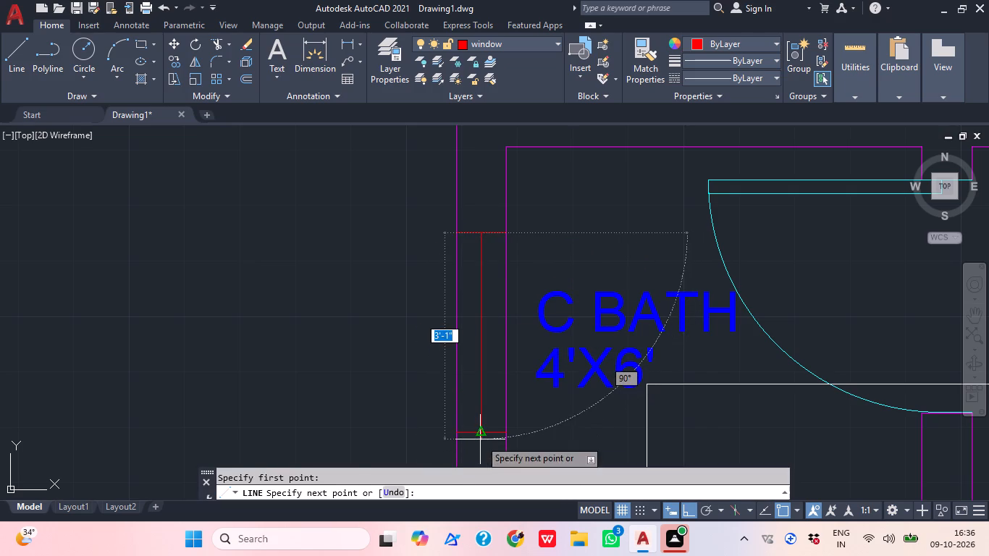
{"action": "left_click", "coordinate": [480, 439]}
{"action": "key", "text": "Escape"}
Offset the C BATH window's centre line 1" to both sides.
{"action": "key", "text": "o"}
{"action": "key", "text": "space"}
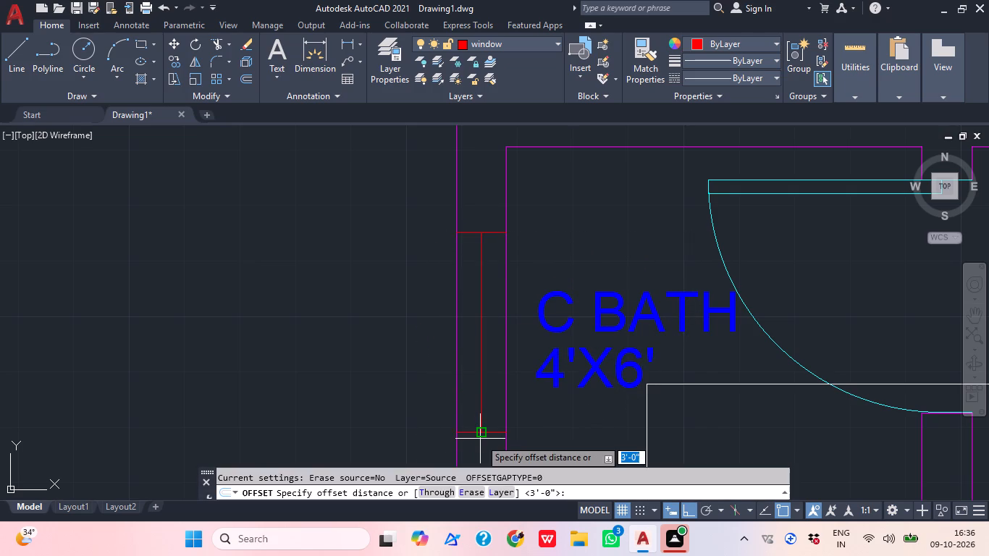
{"action": "key", "text": "1"}
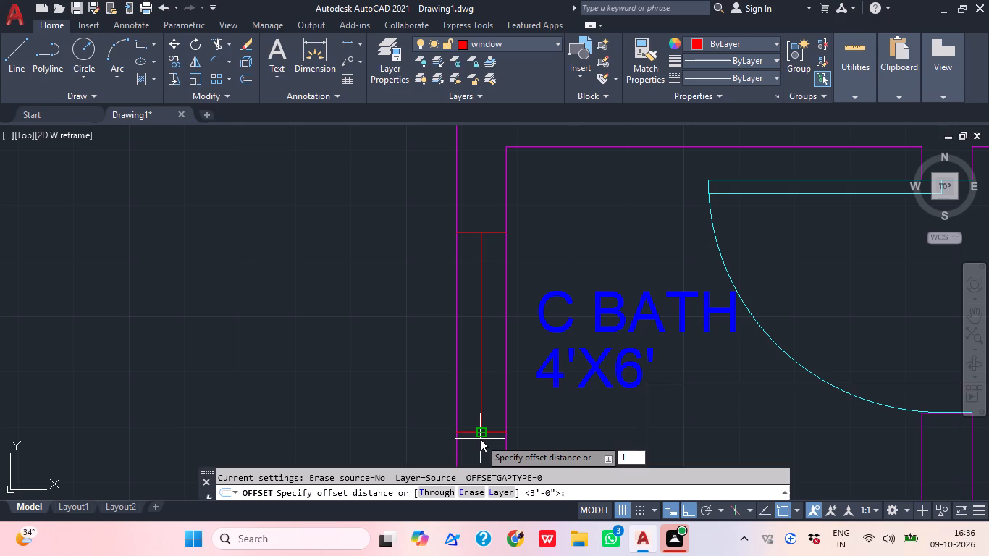
{"action": "key", "text": "shift+quotedbl"}
{"action": "key", "text": "Return"}
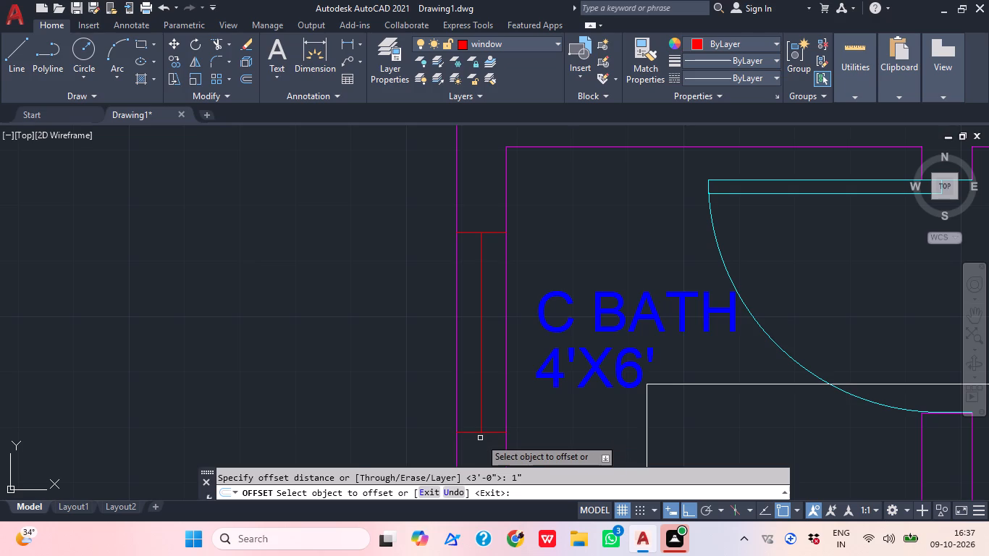
{"action": "scroll", "coordinate": [485, 421], "scroll_direction": "up", "scroll_amount": 1}
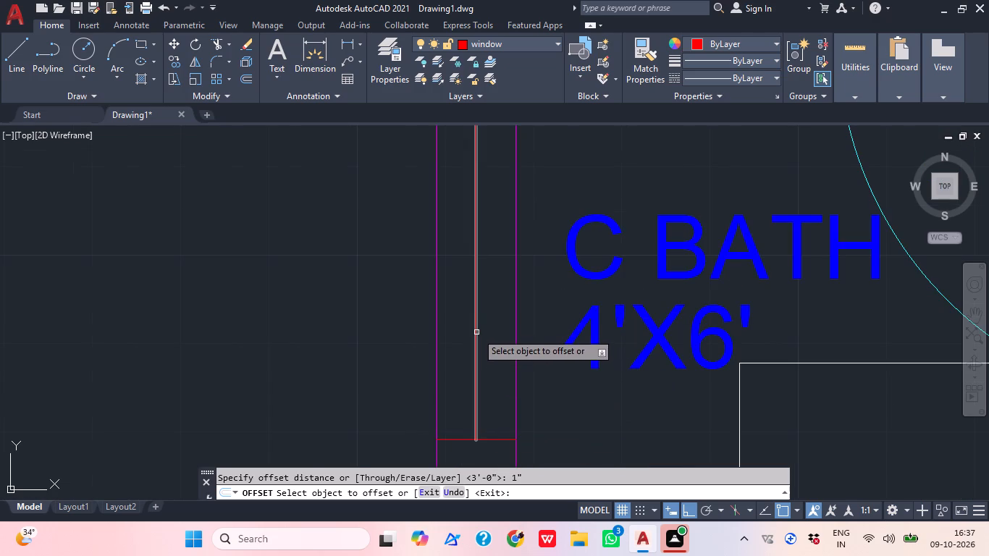
{"action": "left_click", "coordinate": [476, 331]}
{"action": "left_click", "coordinate": [505, 368]}
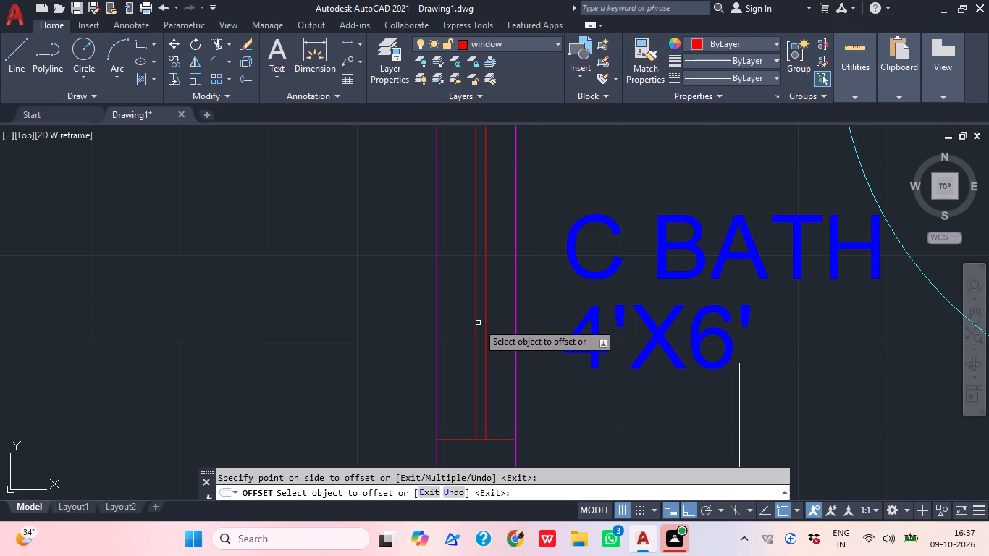
{"action": "scroll", "coordinate": [472, 309], "scroll_direction": "up", "scroll_amount": 2}
{"action": "scroll", "coordinate": [472, 309], "scroll_direction": "down", "scroll_amount": 1}
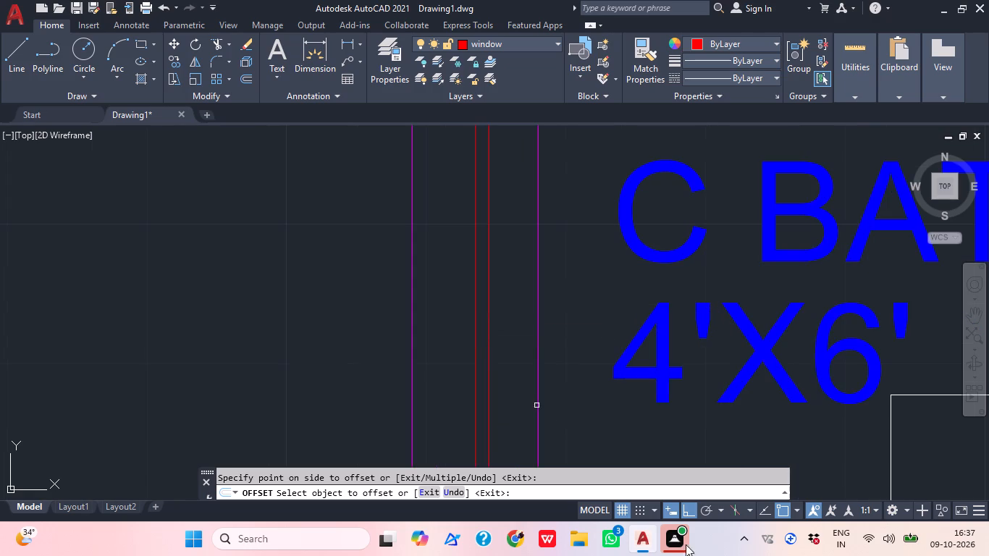
{"action": "left_click", "coordinate": [474, 353]}
{"action": "left_click", "coordinate": [439, 352]}
Offset each of the C BATH window's two outer vertical lines another 1" outward.
{"action": "left_click", "coordinate": [487, 334]}
{"action": "left_click", "coordinate": [521, 350]}
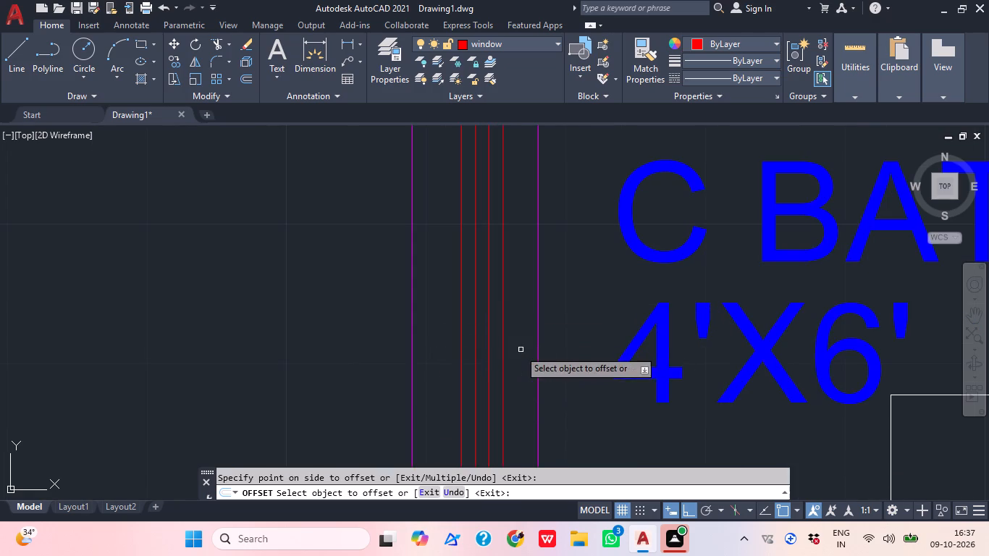
{"action": "left_click", "coordinate": [463, 343]}
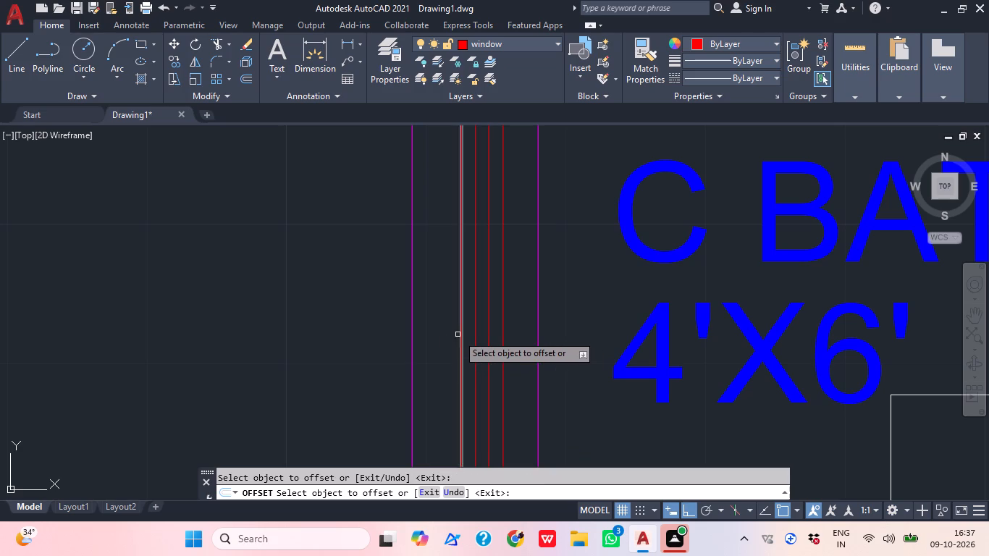
{"action": "left_click", "coordinate": [463, 336]}
{"action": "left_click", "coordinate": [445, 337]}
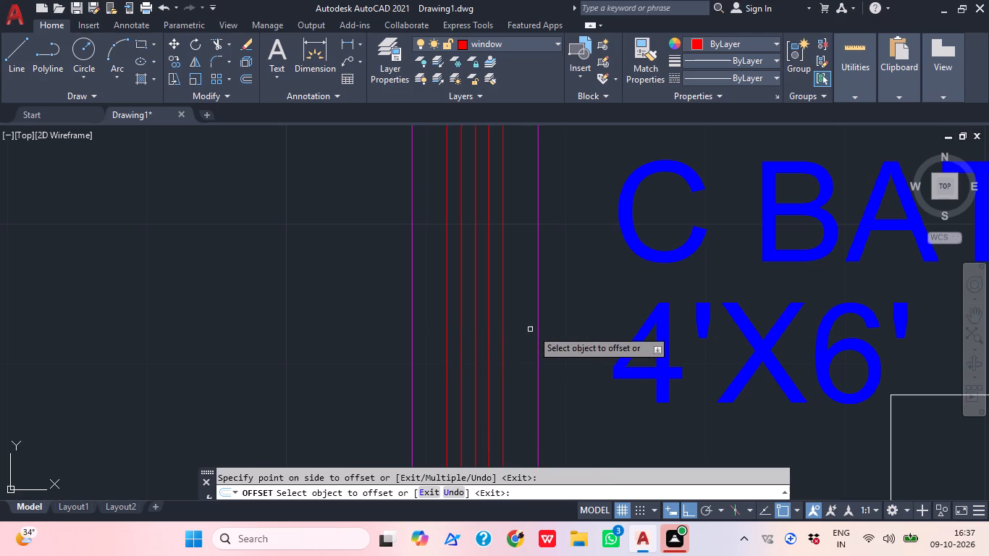
{"action": "scroll", "coordinate": [532, 329], "scroll_direction": "down", "scroll_amount": 1}
{"action": "middle_click_drag", "start_coordinate": [532, 329], "coordinate": [485, 433]}
{"action": "key", "text": "Escape"}
{"action": "scroll", "coordinate": [502, 379], "scroll_direction": "down", "scroll_amount": 1}
{"action": "middle_click_drag", "start_coordinate": [502, 379], "coordinate": [500, 374]}
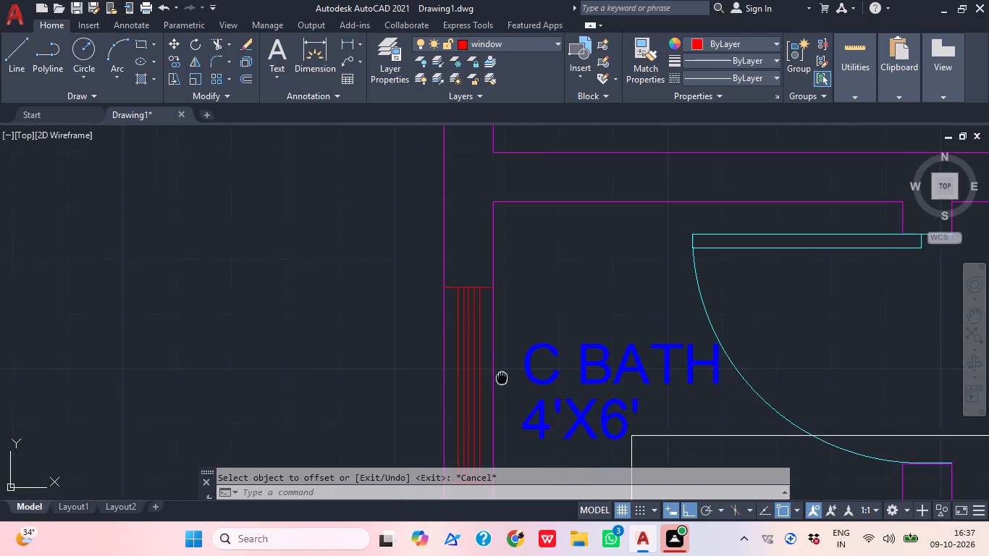
{"action": "middle_click_drag", "start_coordinate": [500, 374], "coordinate": [500, 337]}
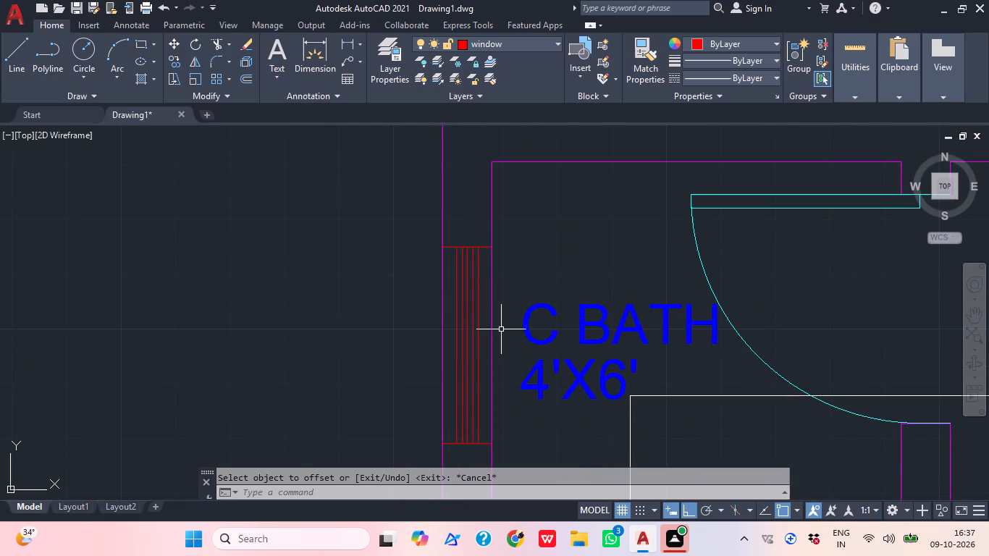
Begin copying all seven lines of the C BATH window, using its lower inner corner as the base point.
{"action": "scroll", "coordinate": [501, 329], "scroll_direction": "down", "scroll_amount": 1}
{"action": "middle_click_drag", "start_coordinate": [501, 329], "coordinate": [505, 312]}
{"action": "scroll", "coordinate": [486, 391], "scroll_direction": "up", "scroll_amount": 2}
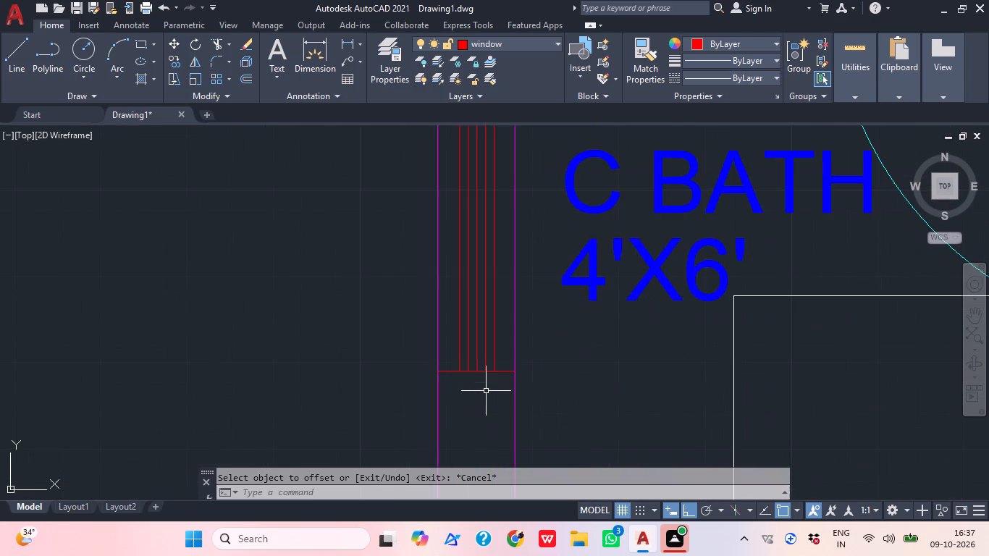
{"action": "left_click", "coordinate": [507, 410]}
{"action": "scroll", "coordinate": [502, 397], "scroll_direction": "down", "scroll_amount": 2}
{"action": "scroll", "coordinate": [481, 260], "scroll_direction": "up", "scroll_amount": 2}
{"action": "left_click", "coordinate": [479, 262]}
{"action": "middle_click_drag", "start_coordinate": [538, 324], "coordinate": [533, 279]}
{"action": "scroll", "coordinate": [529, 265], "scroll_direction": "down", "scroll_amount": 2}
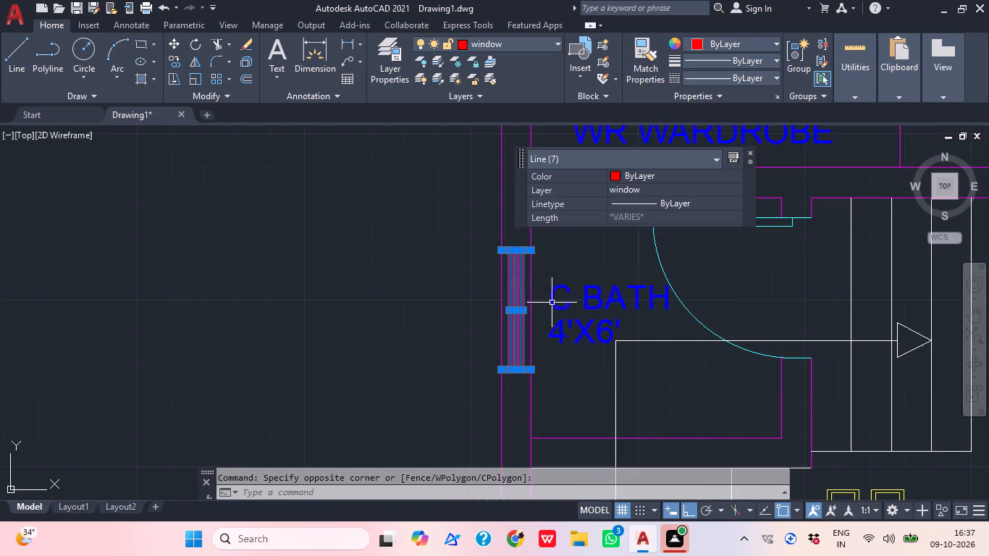
{"action": "type", "text": "CO"}
{"action": "key", "text": "space"}
{"action": "middle_click_drag", "start_coordinate": [528, 355], "coordinate": [538, 298]}
{"action": "left_click", "coordinate": [538, 315]}
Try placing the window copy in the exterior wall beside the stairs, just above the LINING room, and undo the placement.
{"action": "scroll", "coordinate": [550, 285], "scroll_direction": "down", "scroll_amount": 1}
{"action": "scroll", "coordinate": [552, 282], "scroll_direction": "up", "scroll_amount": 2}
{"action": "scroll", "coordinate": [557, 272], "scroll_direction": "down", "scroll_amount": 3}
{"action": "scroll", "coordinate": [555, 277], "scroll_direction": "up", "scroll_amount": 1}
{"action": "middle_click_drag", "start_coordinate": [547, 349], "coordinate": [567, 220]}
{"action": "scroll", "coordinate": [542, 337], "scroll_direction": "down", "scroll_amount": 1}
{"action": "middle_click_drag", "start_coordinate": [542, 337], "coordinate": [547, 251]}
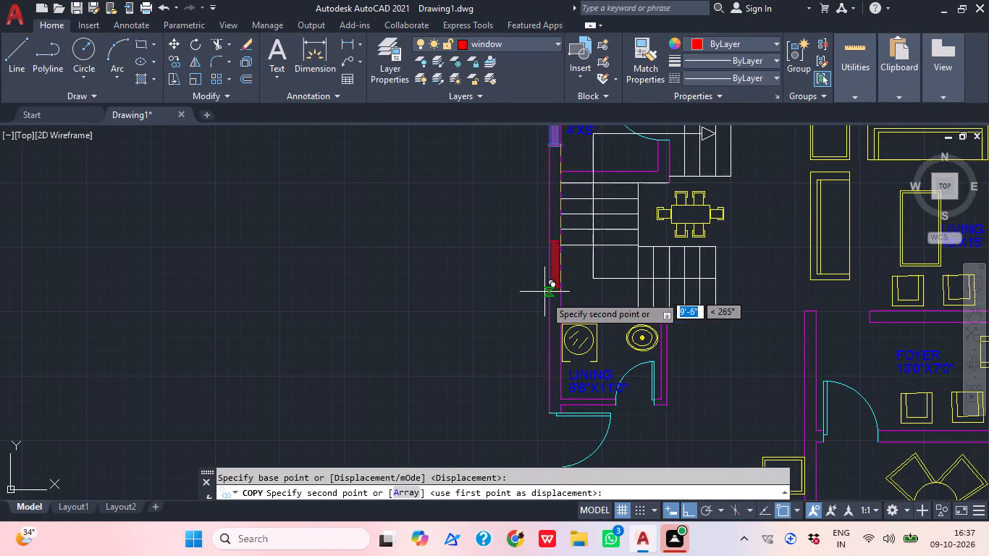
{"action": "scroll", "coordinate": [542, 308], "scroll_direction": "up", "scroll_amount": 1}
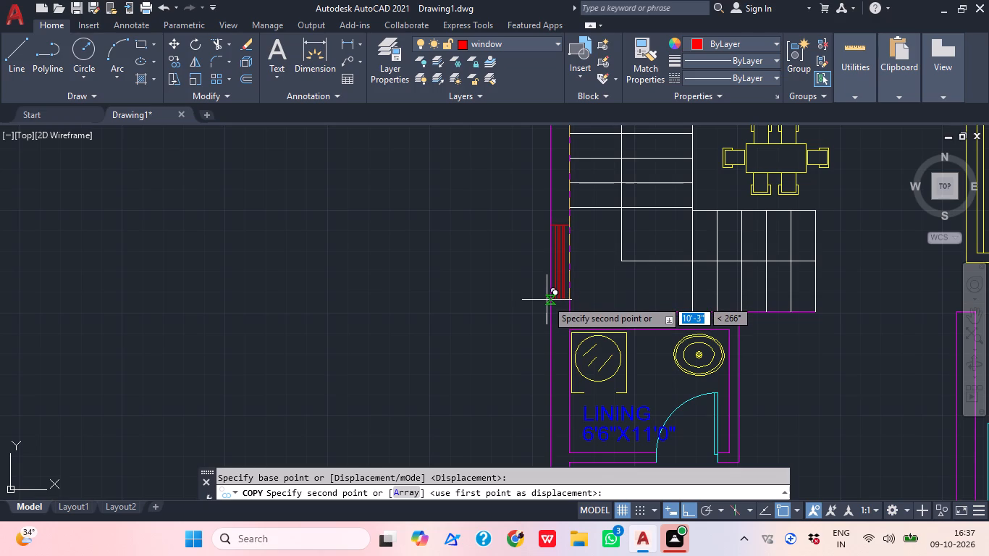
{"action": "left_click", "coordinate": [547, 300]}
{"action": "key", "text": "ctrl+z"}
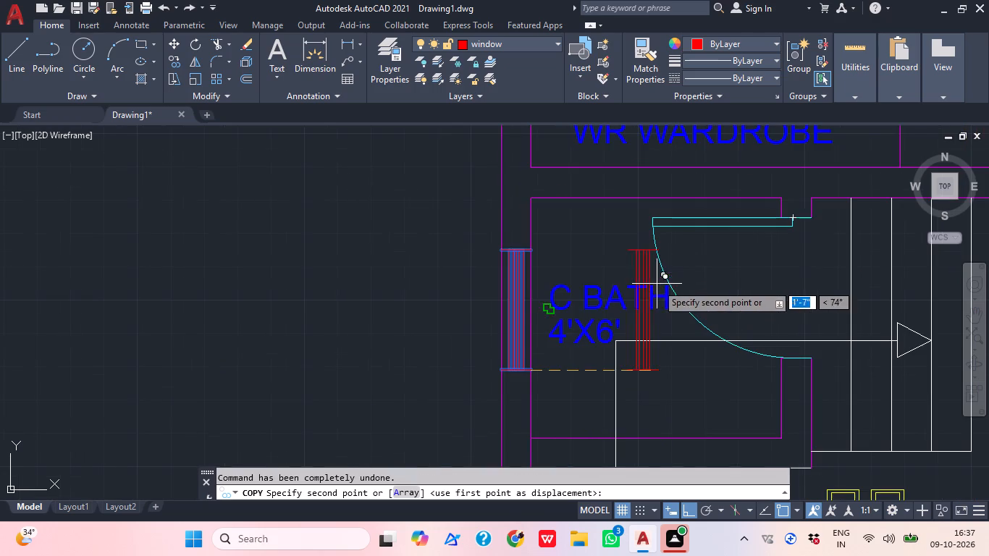
Place the window copy on the same exterior wall beside the stair landing, about 10' straight below the C BATH window.
{"action": "middle_click_drag", "start_coordinate": [691, 363], "coordinate": [760, 243]}
{"action": "middle_click_drag", "start_coordinate": [634, 424], "coordinate": [644, 339]}
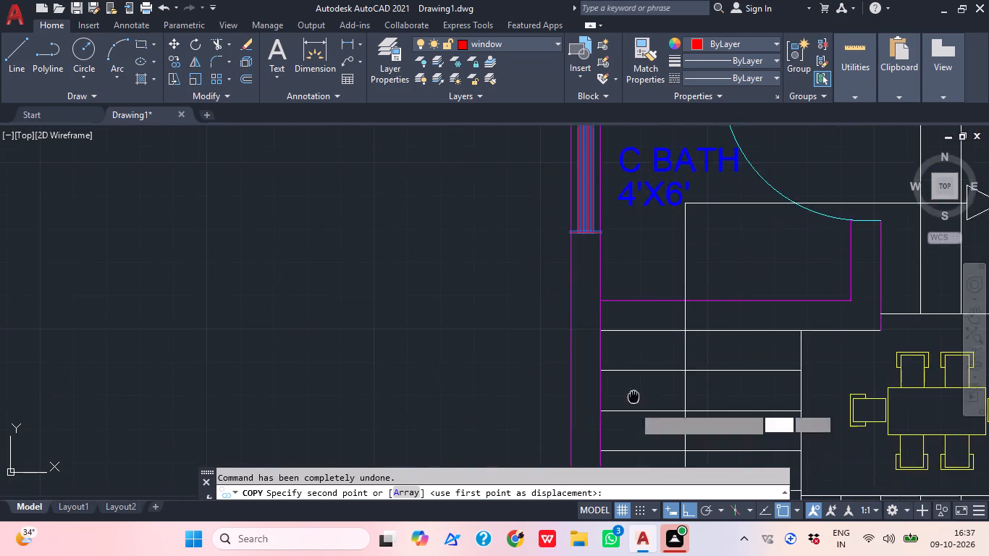
{"action": "middle_click_drag", "start_coordinate": [644, 339], "coordinate": [646, 279]}
{"action": "middle_click_drag", "start_coordinate": [646, 397], "coordinate": [652, 259]}
{"action": "scroll", "coordinate": [631, 315], "scroll_direction": "up", "scroll_amount": 2}
{"action": "middle_click_drag", "start_coordinate": [594, 408], "coordinate": [610, 341]}
{"action": "scroll", "coordinate": [610, 373], "scroll_direction": "down", "scroll_amount": 2}
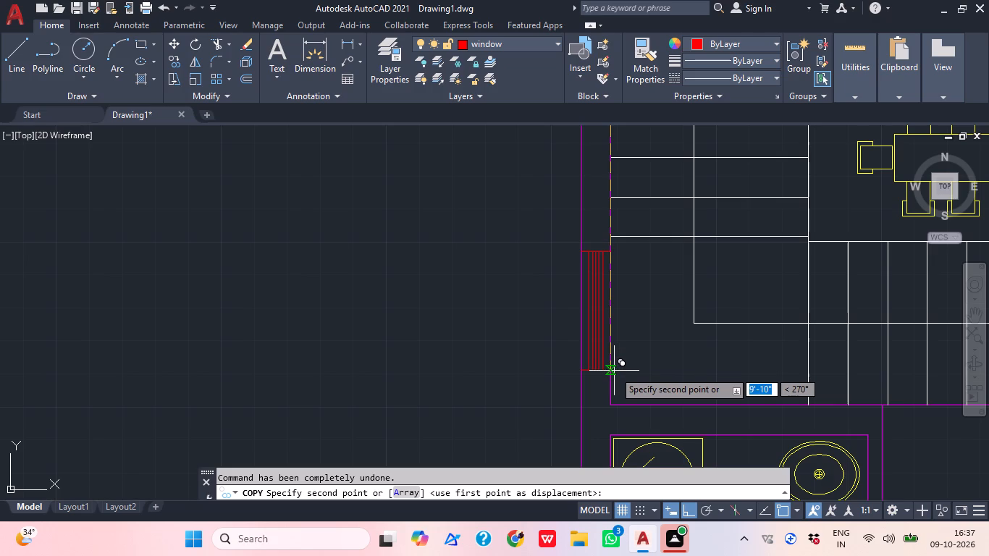
{"action": "left_click", "coordinate": [610, 381]}
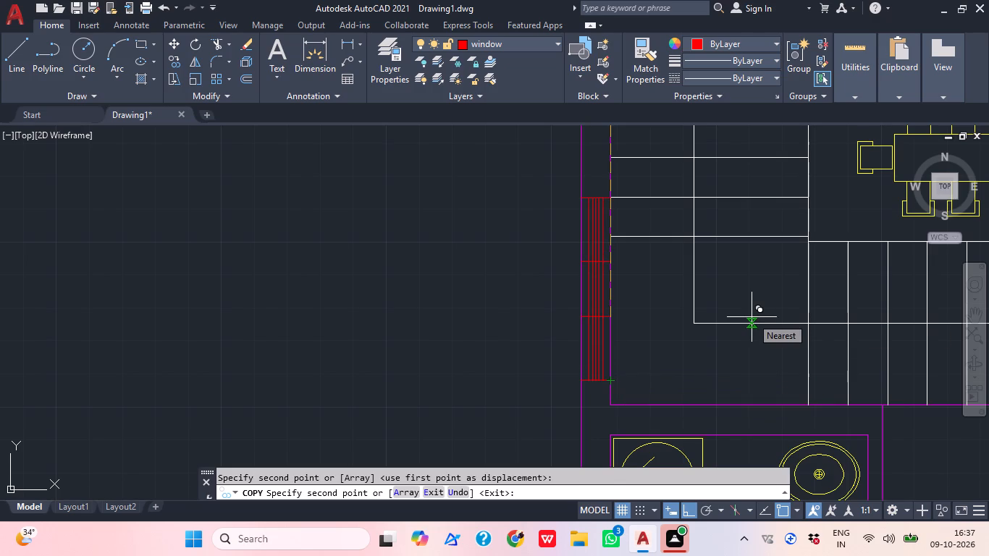
{"action": "key", "text": "Escape"}
Draw a 9" horizontal line across the stair-landing window, a little above its lower end, from outer to inner wall face.
{"action": "scroll", "coordinate": [626, 248], "scroll_direction": "up", "scroll_amount": 3}
{"action": "middle_click_drag", "start_coordinate": [554, 317], "coordinate": [600, 242]}
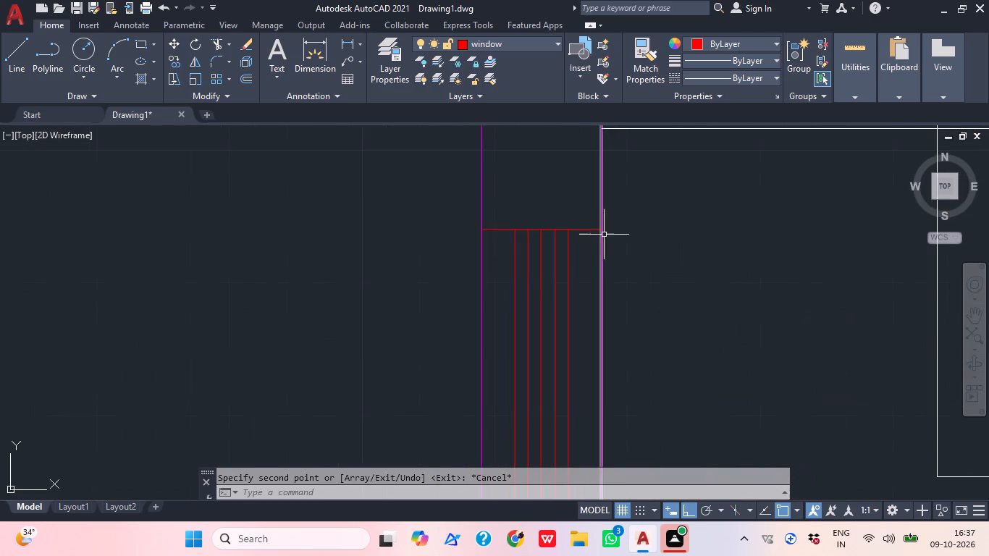
{"action": "middle_click_drag", "start_coordinate": [549, 393], "coordinate": [590, 270]}
{"action": "scroll", "coordinate": [589, 295], "scroll_direction": "down", "scroll_amount": 2}
{"action": "middle_click_drag", "start_coordinate": [607, 290], "coordinate": [608, 267]}
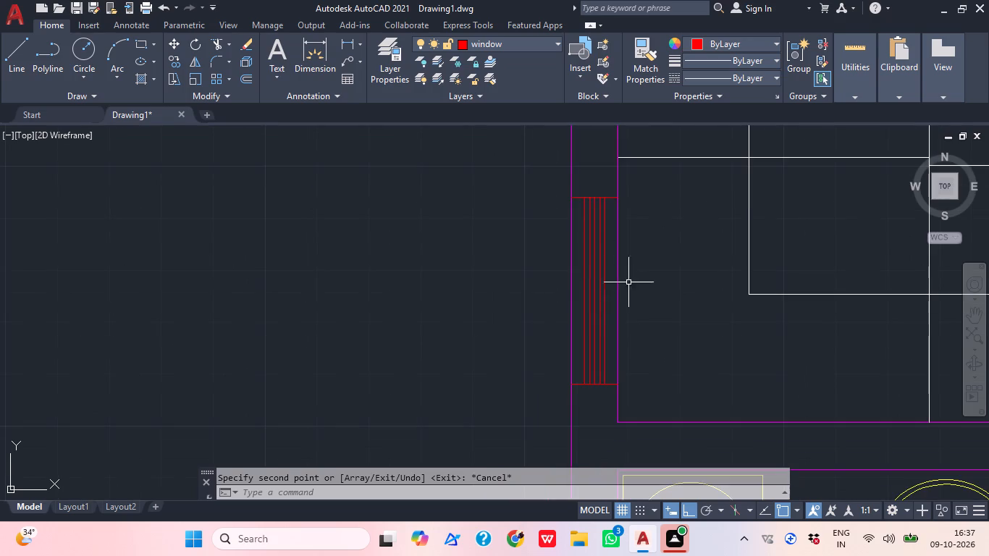
{"action": "scroll", "coordinate": [605, 398], "scroll_direction": "up", "scroll_amount": 2}
{"action": "type", "text": "L"}
{"action": "key", "text": "space"}
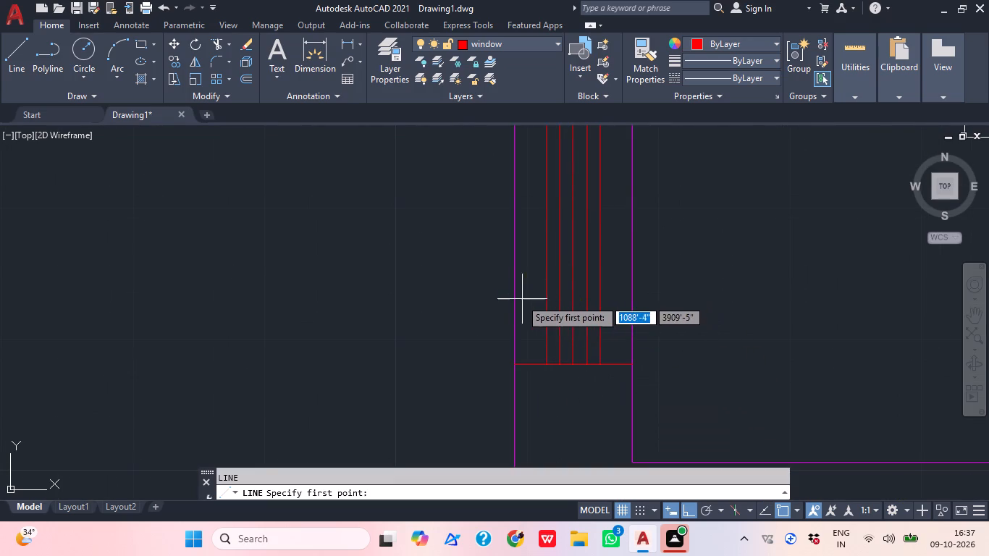
{"action": "left_click", "coordinate": [517, 299]}
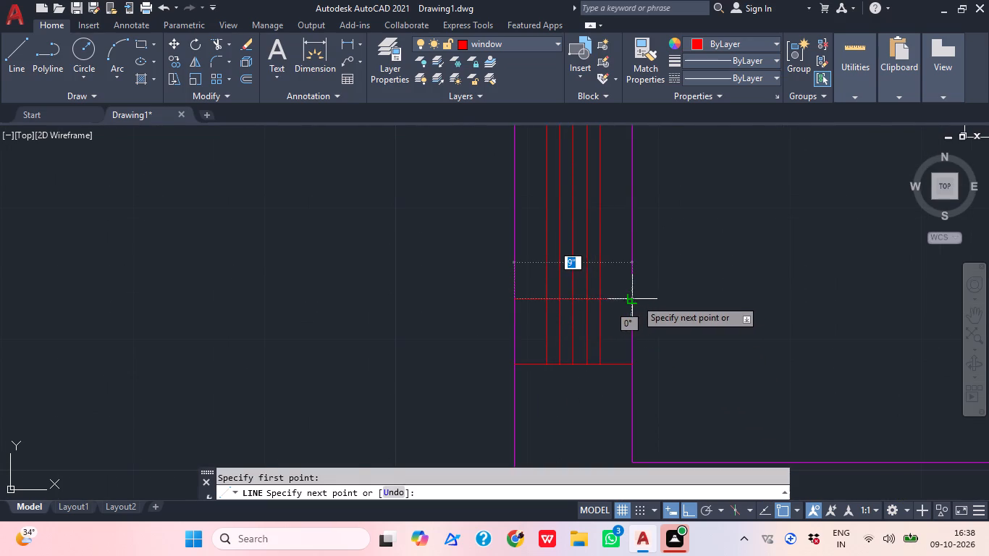
{"action": "left_click", "coordinate": [634, 299]}
{"action": "middle_click_drag", "start_coordinate": [694, 262], "coordinate": [655, 396]}
{"action": "key", "text": "Escape"}
Draw another 9" horizontal line across the stair-landing window, a little below its upper end, from outer to inner wall face.
{"action": "type", "text": "L"}
{"action": "key", "text": "space"}
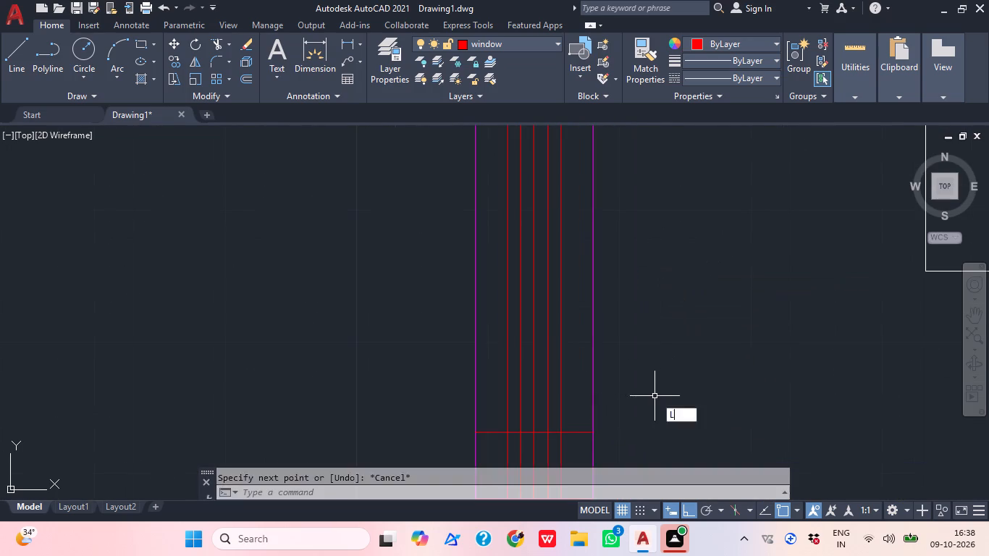
{"action": "middle_click_drag", "start_coordinate": [534, 298], "coordinate": [534, 377]}
{"action": "scroll", "coordinate": [620, 236], "scroll_direction": "down", "scroll_amount": 4}
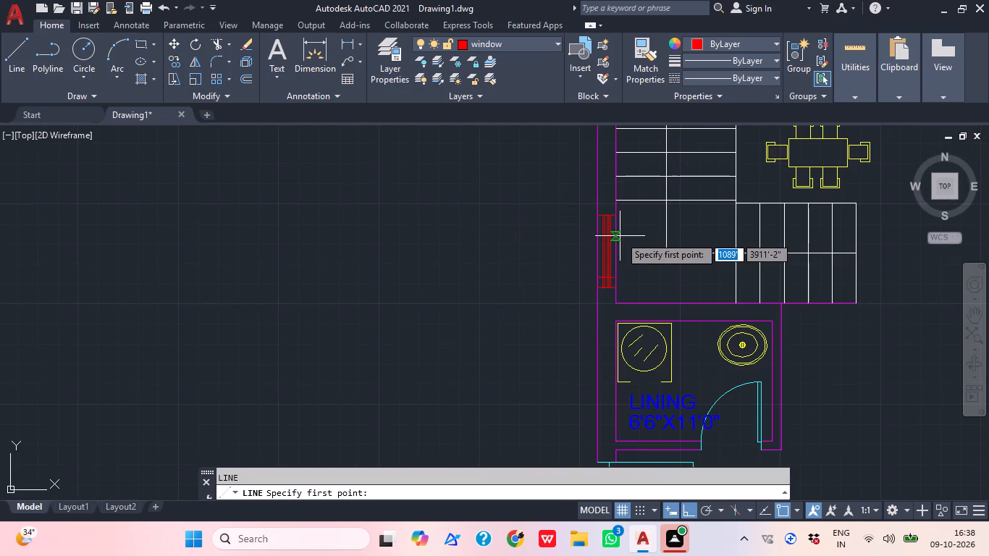
{"action": "scroll", "coordinate": [620, 236], "scroll_direction": "up", "scroll_amount": 3}
{"action": "scroll", "coordinate": [620, 236], "scroll_direction": "down", "scroll_amount": 1}
{"action": "scroll", "coordinate": [620, 236], "scroll_direction": "up", "scroll_amount": 2}
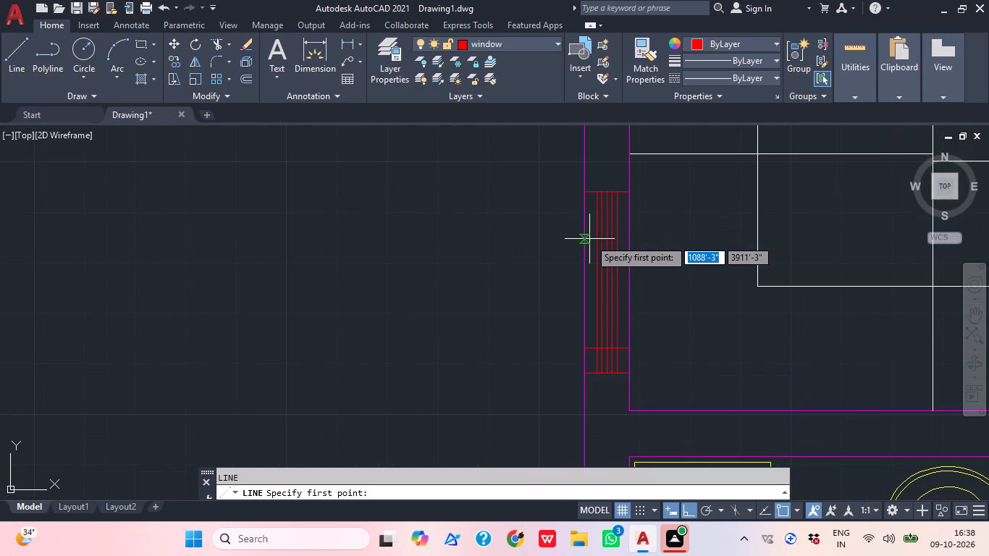
{"action": "left_click", "coordinate": [584, 227]}
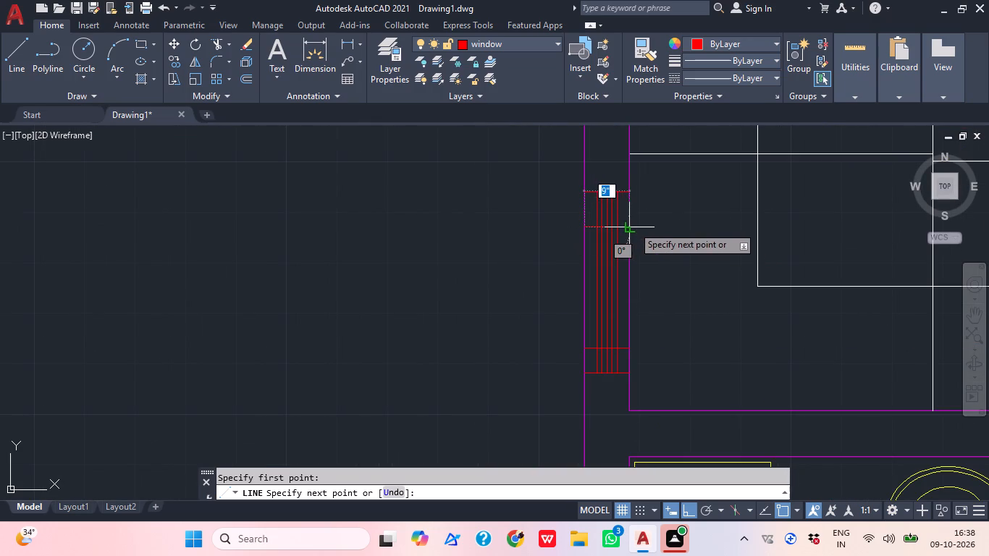
{"action": "left_click", "coordinate": [633, 226]}
{"action": "key", "text": "Escape"}
Trim away the part of the stair-landing window above the new upper line, including the old top edge.
{"action": "key", "text": "t"}
{"action": "type", "text": "R"}
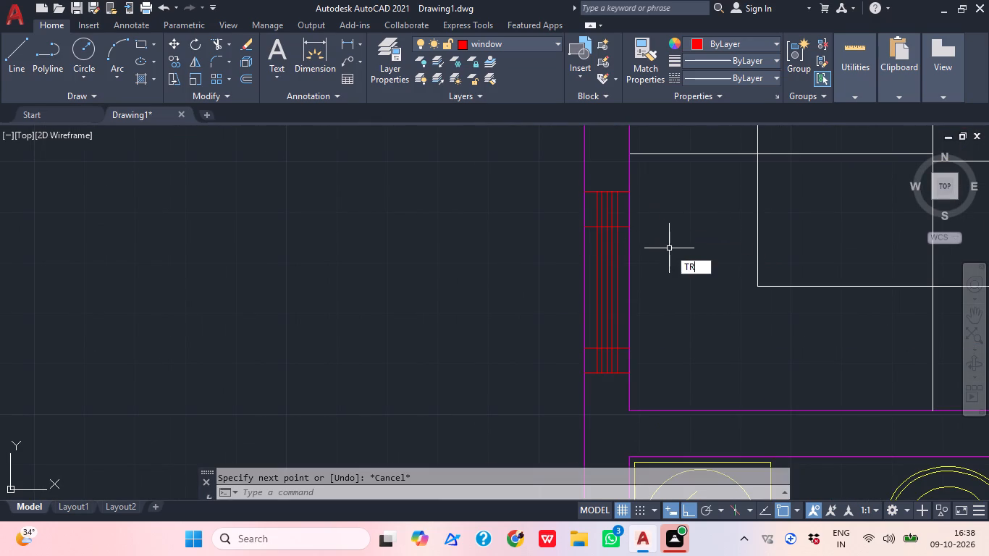
{"action": "key", "text": "space"}
{"action": "left_click", "coordinate": [619, 211]}
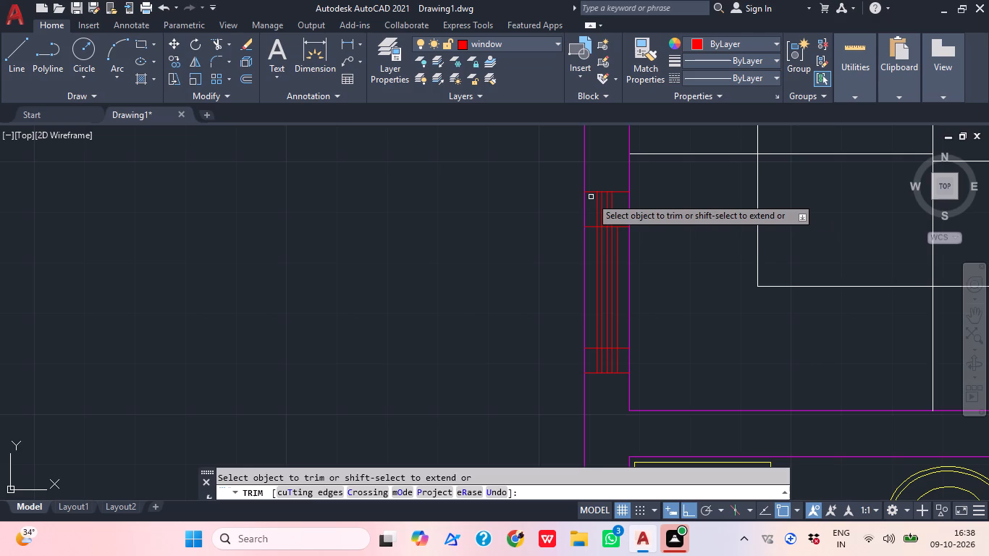
{"action": "left_click", "coordinate": [594, 184]}
{"action": "left_click", "coordinate": [597, 198]}
{"action": "left_click", "coordinate": [620, 214]}
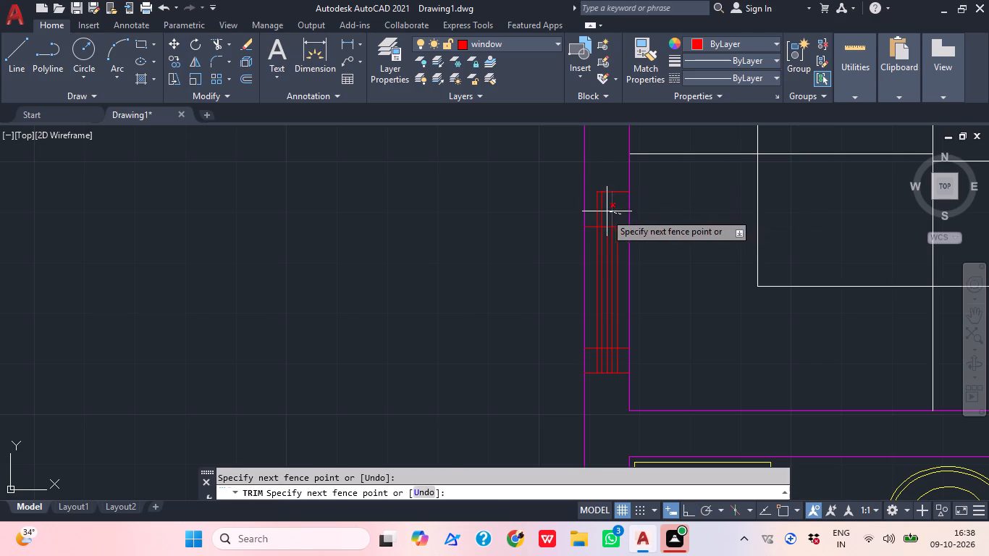
{"action": "left_click", "coordinate": [592, 210]}
{"action": "left_click", "coordinate": [622, 195]}
{"action": "left_click", "coordinate": [603, 187]}
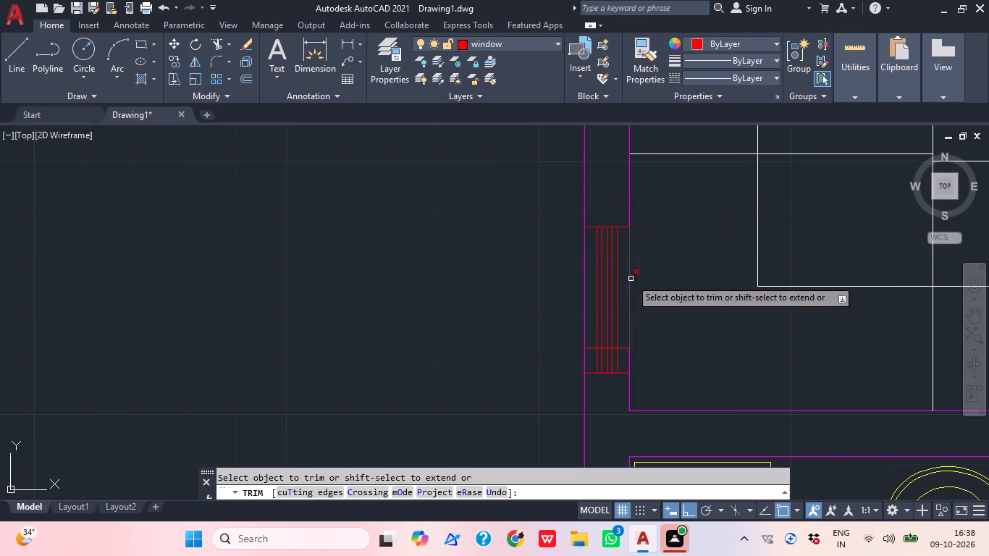
Trim away the part of the stair-landing window below the new lower line, including the old bottom edge.
{"action": "scroll", "coordinate": [612, 409], "scroll_direction": "up", "scroll_amount": 2}
{"action": "left_click", "coordinate": [626, 353]}
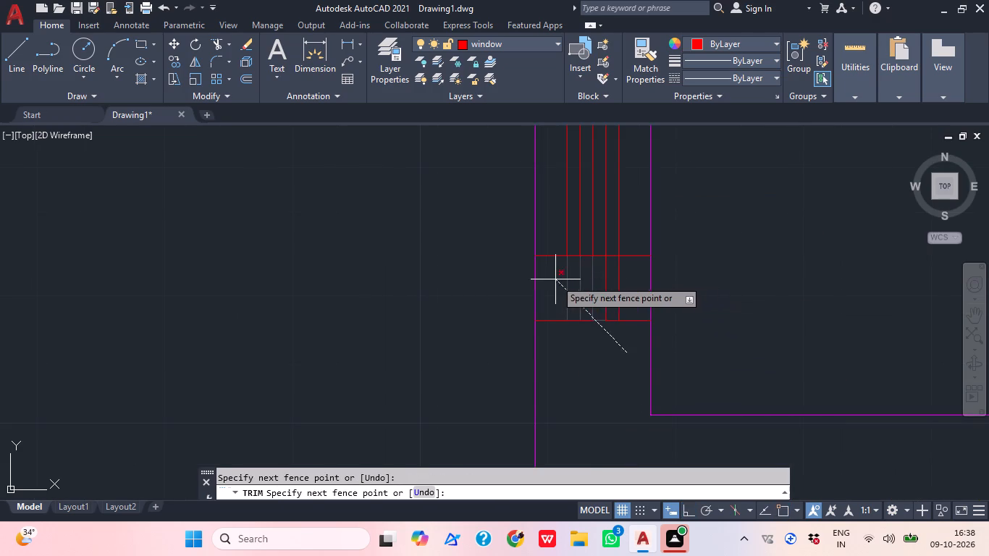
{"action": "left_click", "coordinate": [555, 279]}
{"action": "left_click", "coordinate": [578, 347]}
{"action": "left_click", "coordinate": [642, 286]}
{"action": "left_click", "coordinate": [600, 316]}
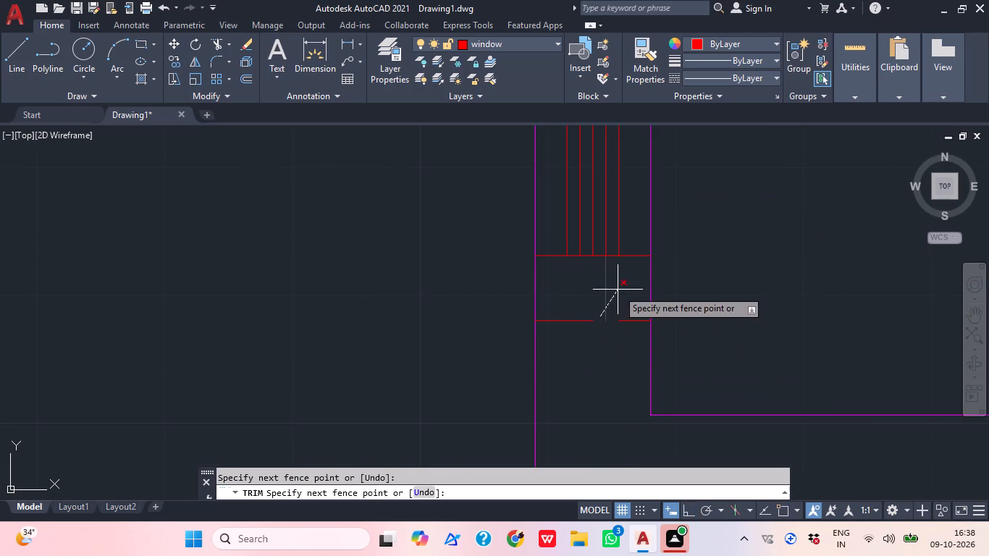
{"action": "left_click", "coordinate": [620, 295]}
{"action": "left_click", "coordinate": [618, 332]}
{"action": "left_click", "coordinate": [629, 312]}
{"action": "left_click", "coordinate": [586, 338]}
{"action": "left_click", "coordinate": [580, 319]}
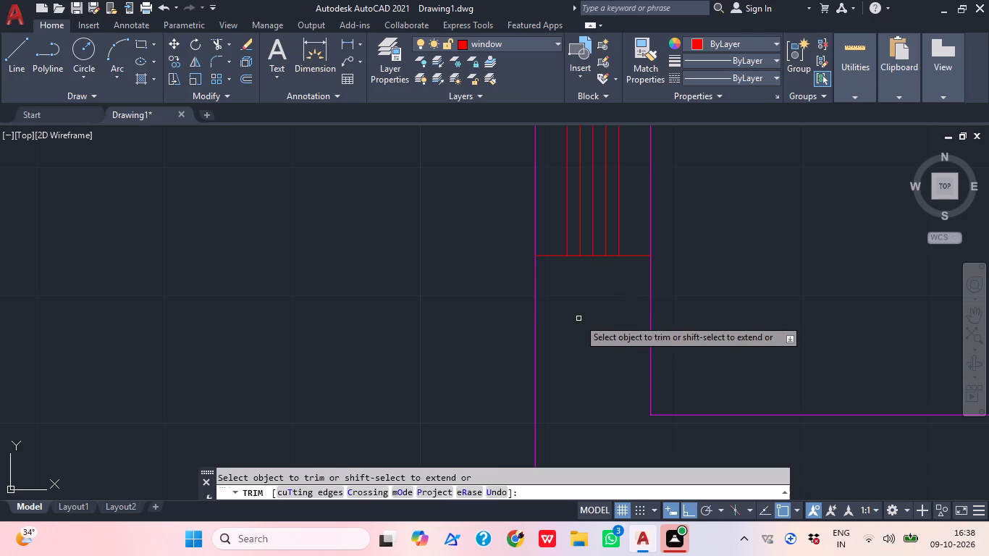
{"action": "key", "text": "Escape"}
Draw a vertical line across the thickness of the foyer's front wall, between the entrance door and the wall's far corner.
{"action": "scroll", "coordinate": [578, 319], "scroll_direction": "down", "scroll_amount": 2}
{"action": "middle_click_drag", "start_coordinate": [678, 306], "coordinate": [662, 319]}
{"action": "scroll", "coordinate": [655, 324], "scroll_direction": "down", "scroll_amount": 2}
{"action": "middle_click_drag", "start_coordinate": [712, 332], "coordinate": [711, 332]}
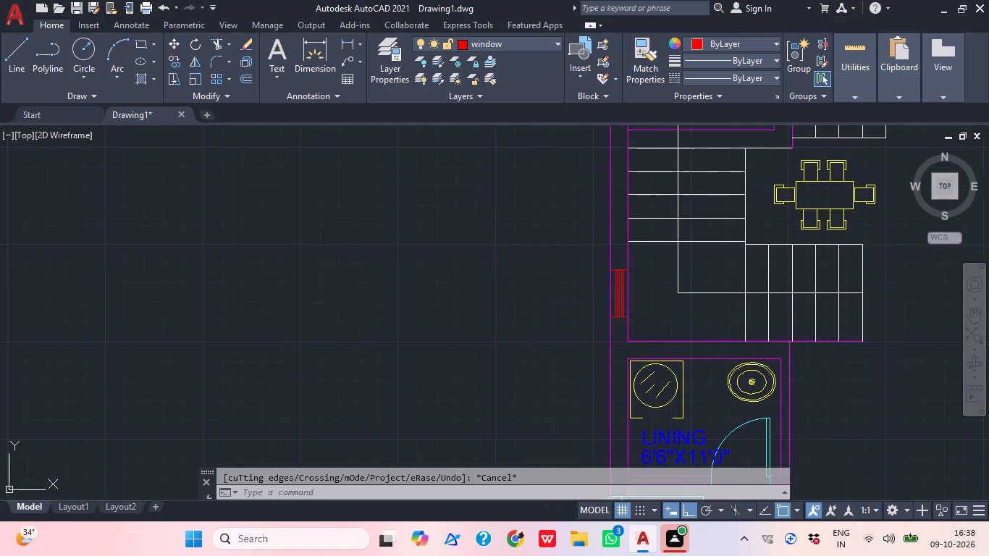
{"action": "middle_click_drag", "start_coordinate": [711, 332], "coordinate": [684, 332]}
{"action": "scroll", "coordinate": [673, 330], "scroll_direction": "down", "scroll_amount": 3}
{"action": "middle_click_drag", "start_coordinate": [673, 330], "coordinate": [605, 350]}
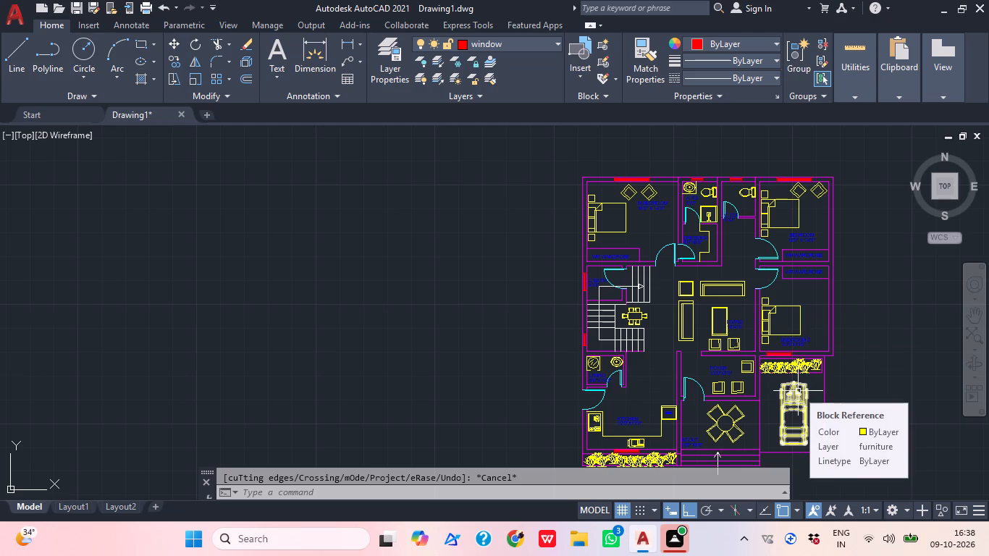
{"action": "middle_click_drag", "start_coordinate": [685, 384], "coordinate": [665, 342]}
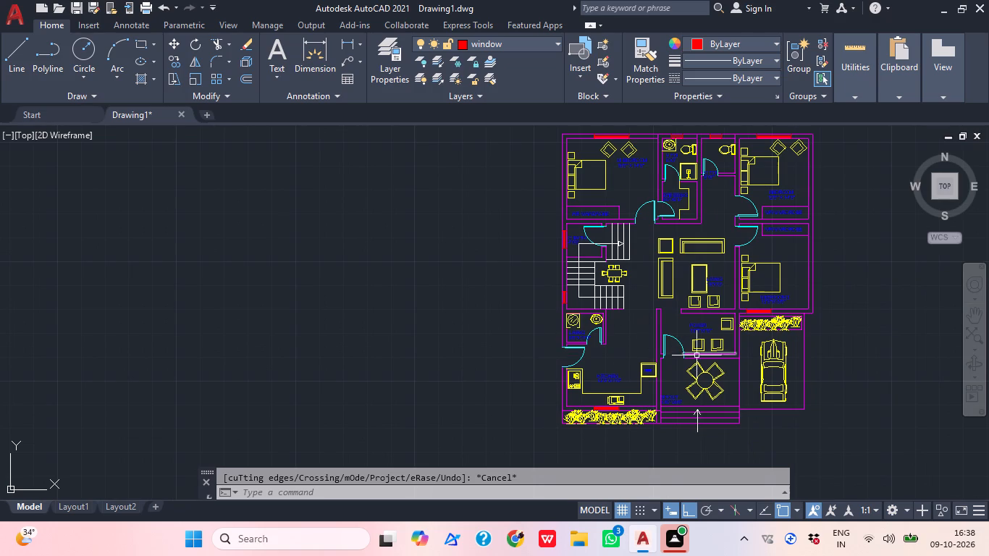
{"action": "scroll", "coordinate": [700, 359], "scroll_direction": "up", "scroll_amount": 2}
{"action": "middle_click_drag", "start_coordinate": [702, 361], "coordinate": [686, 345]}
{"action": "scroll", "coordinate": [686, 345], "scroll_direction": "up", "scroll_amount": 2}
{"action": "type", "text": "L"}
{"action": "key", "text": "space"}
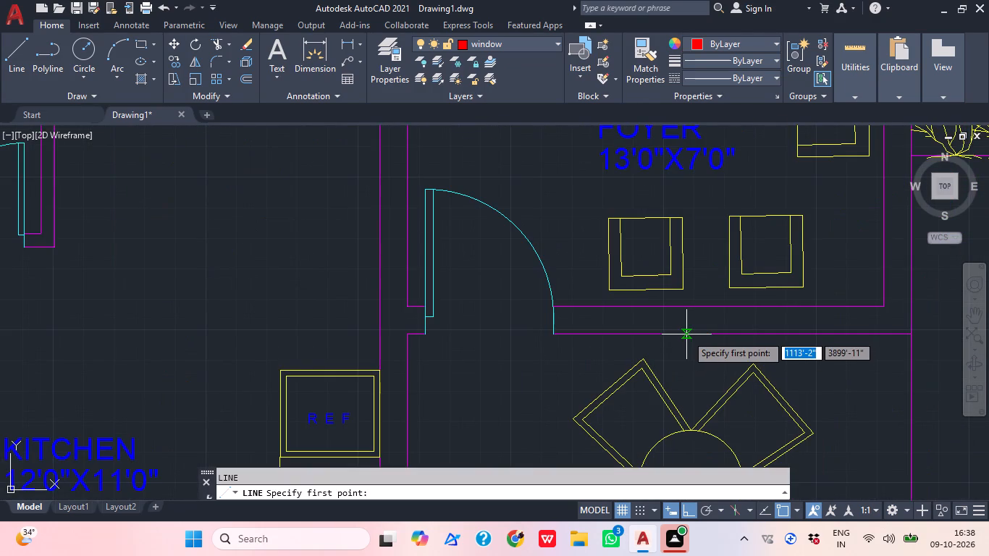
{"action": "left_click", "coordinate": [661, 334]}
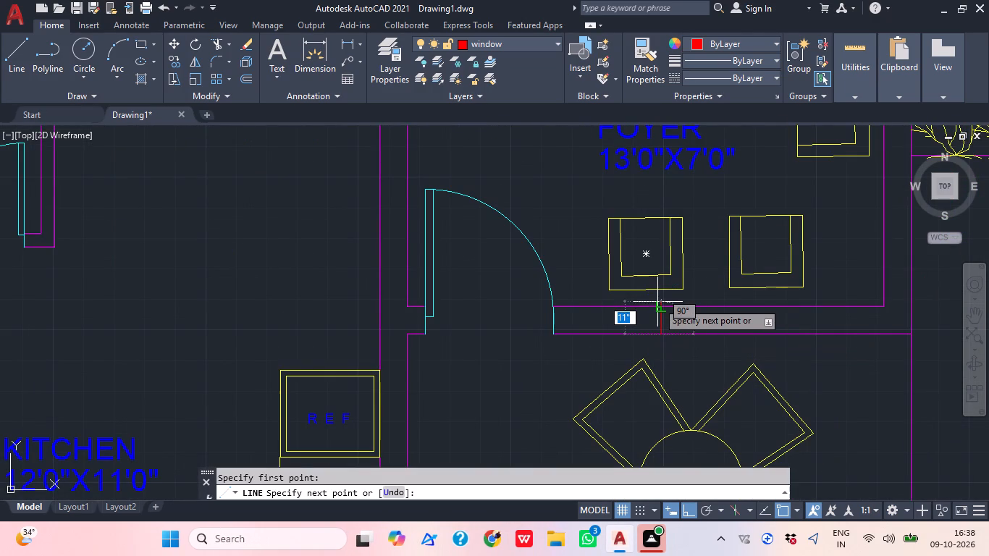
{"action": "left_click", "coordinate": [657, 304]}
{"action": "key", "text": "Escape"}
Offset the line across the foyer's front wall 4' away from the entrance door.
{"action": "type", "text": "O"}
{"action": "key", "text": "space"}
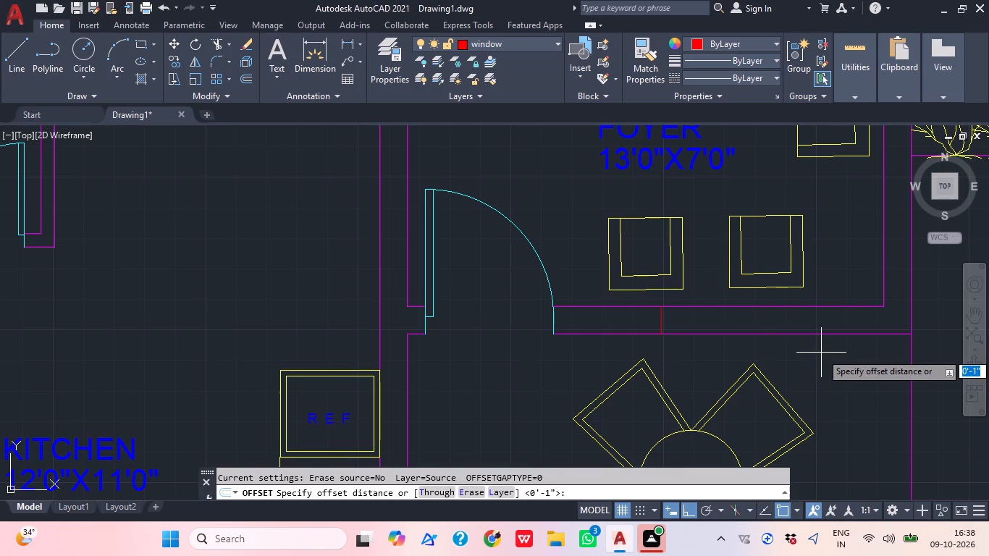
{"action": "type", "text": "4'"}
{"action": "key", "text": "Return"}
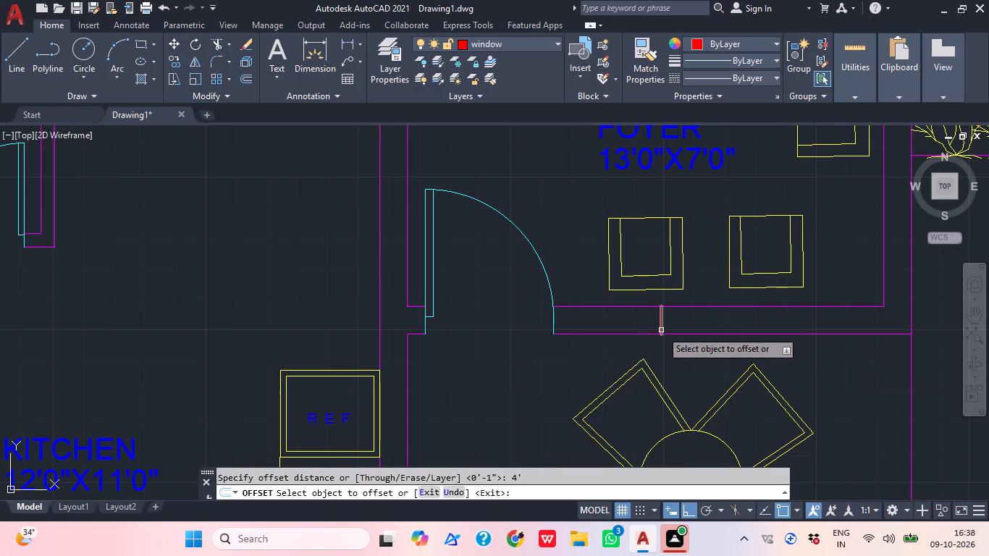
{"action": "left_click", "coordinate": [659, 330]}
{"action": "left_click", "coordinate": [832, 340]}
{"action": "key", "text": "Escape"}
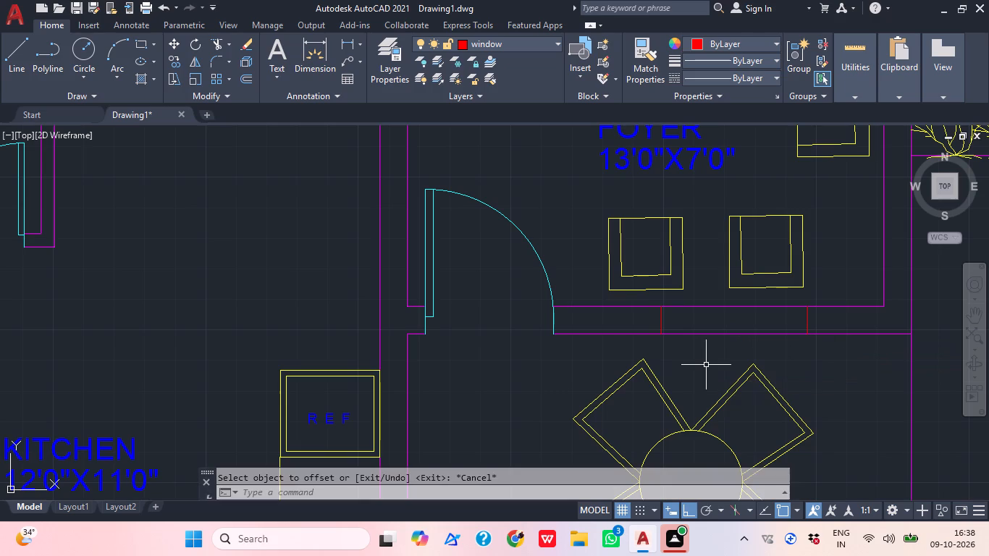
Draw a horizontal line joining the midpoints of the two lines across the foyer's front wall.
{"action": "key", "text": "l"}
{"action": "key", "text": "space"}
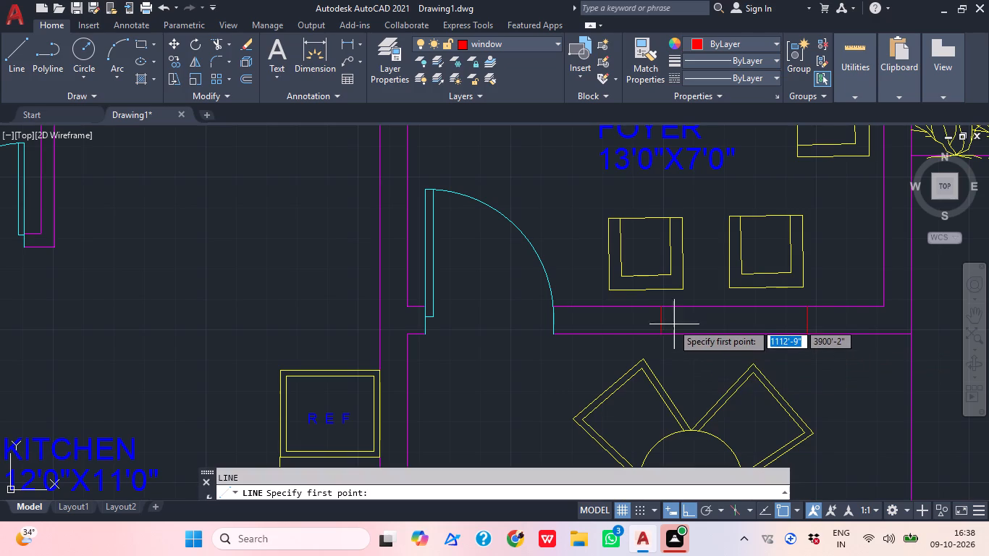
{"action": "left_click", "coordinate": [662, 322]}
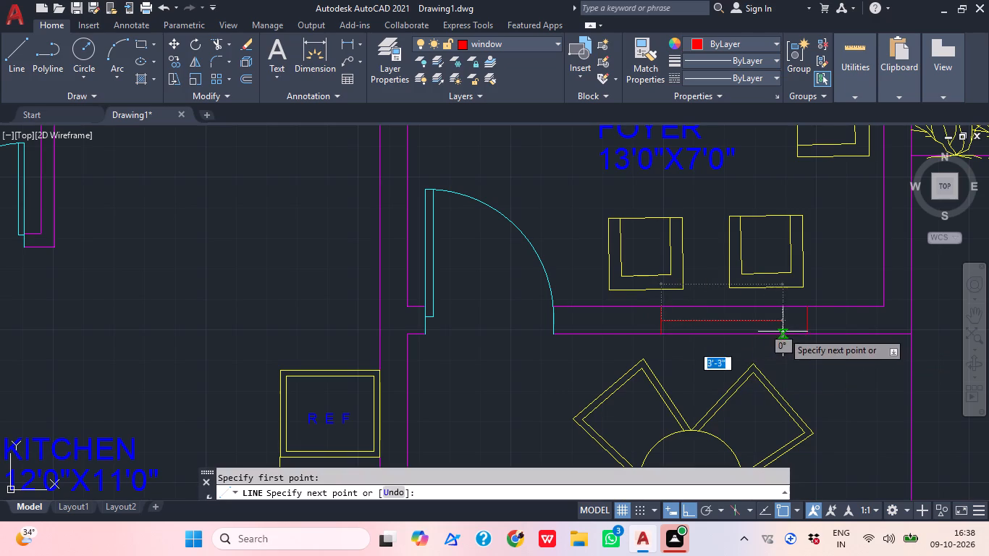
{"action": "left_click", "coordinate": [808, 318]}
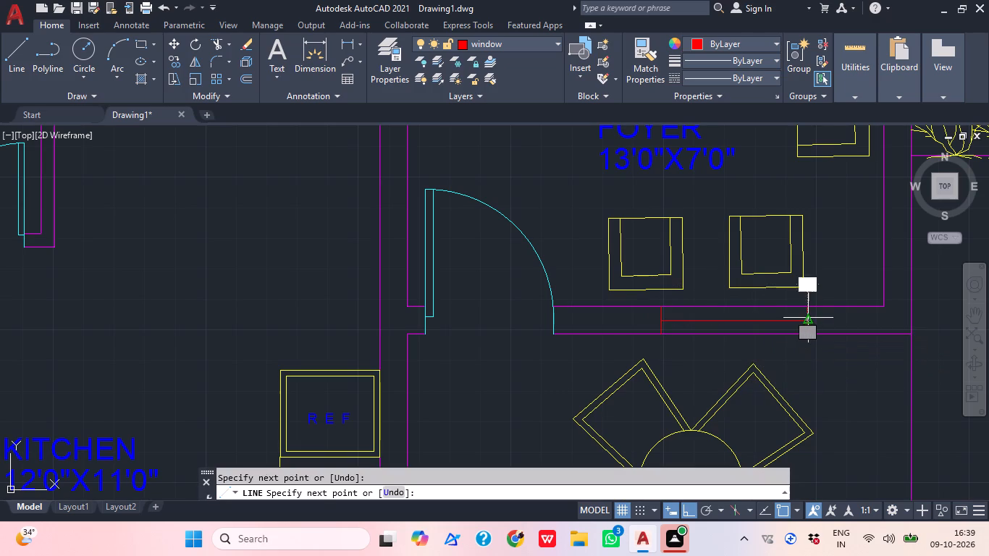
{"action": "key", "text": "Escape"}
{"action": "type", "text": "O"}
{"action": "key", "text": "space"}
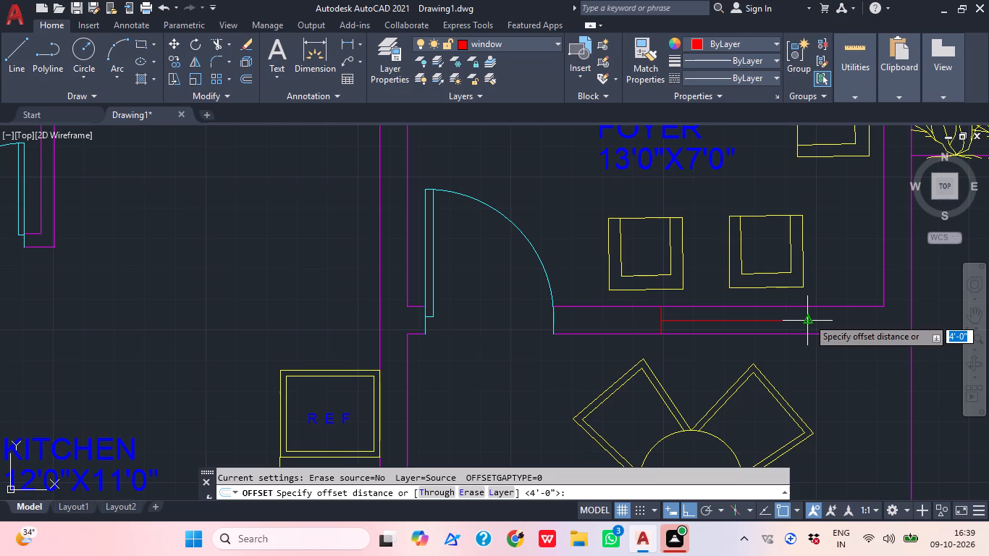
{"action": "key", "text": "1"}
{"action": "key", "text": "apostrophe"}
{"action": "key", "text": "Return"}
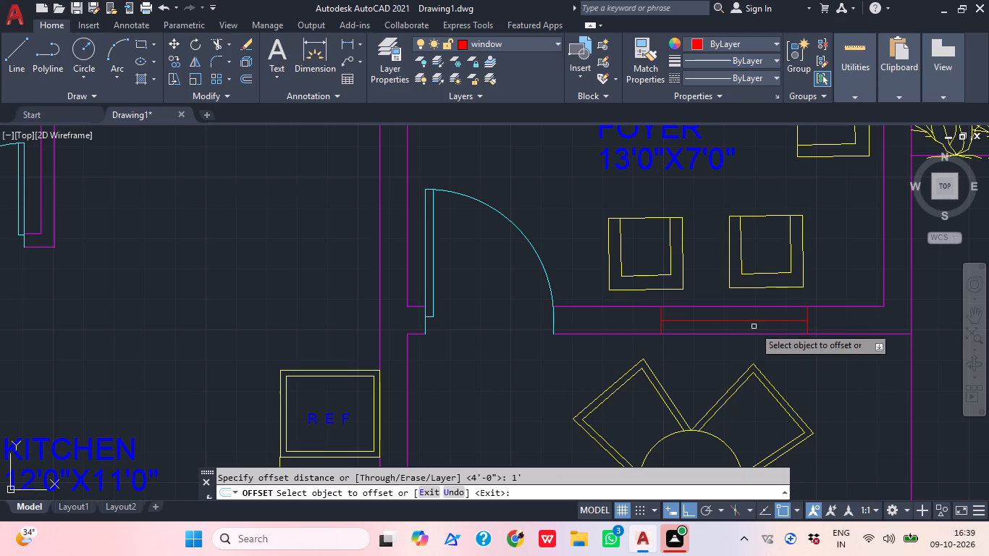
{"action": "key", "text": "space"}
Offset the foyer window's centre line 1" to each side, and each resulting line another 1" outward, for five parallel lines.
{"action": "key", "text": "space"}
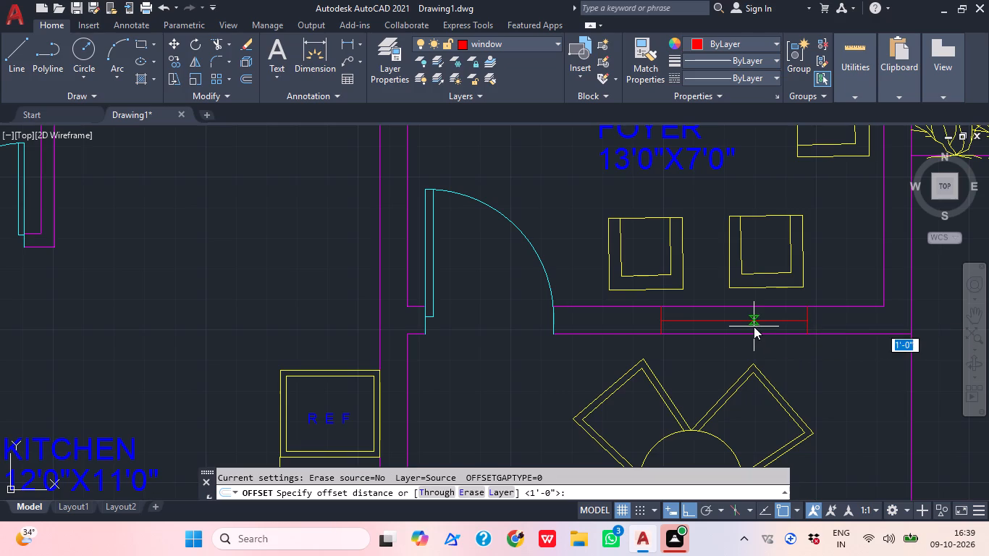
{"action": "key", "text": "1"}
{"action": "key", "text": "shift+quotedbl"}
{"action": "key", "text": "Return"}
{"action": "scroll", "coordinate": [754, 327], "scroll_direction": "up", "scroll_amount": 2}
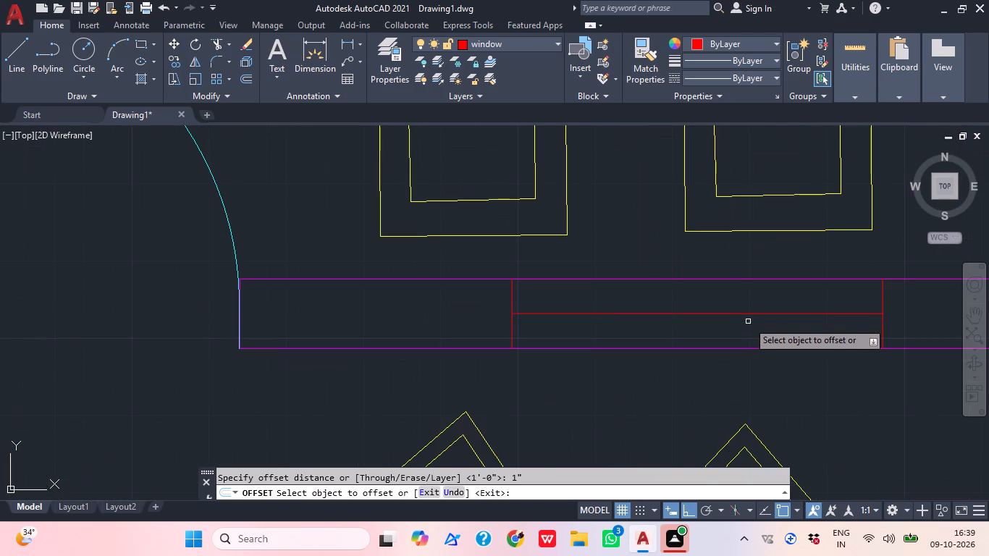
{"action": "left_click", "coordinate": [749, 313]}
{"action": "left_click", "coordinate": [745, 298]}
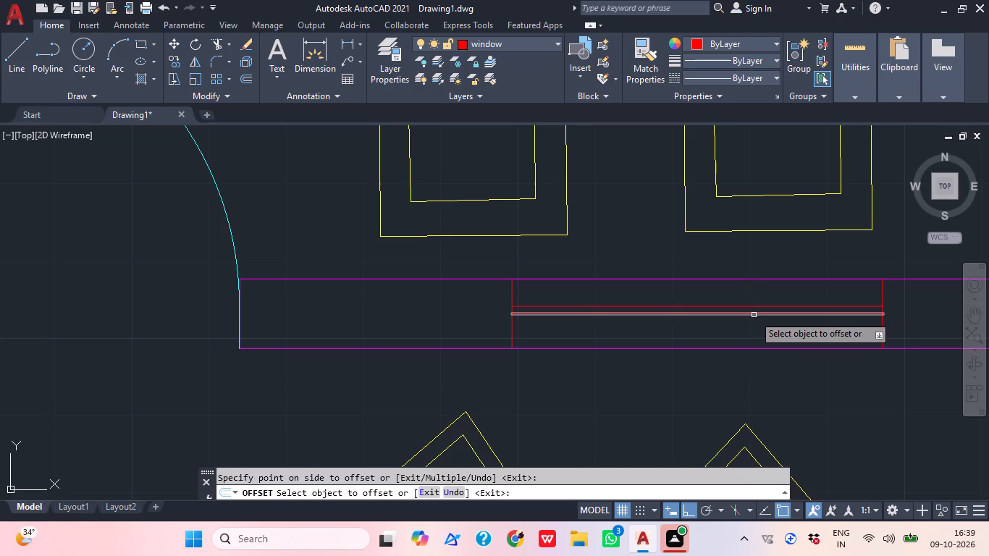
{"action": "left_click", "coordinate": [754, 315]}
{"action": "left_click", "coordinate": [754, 339]}
{"action": "left_click", "coordinate": [761, 308]}
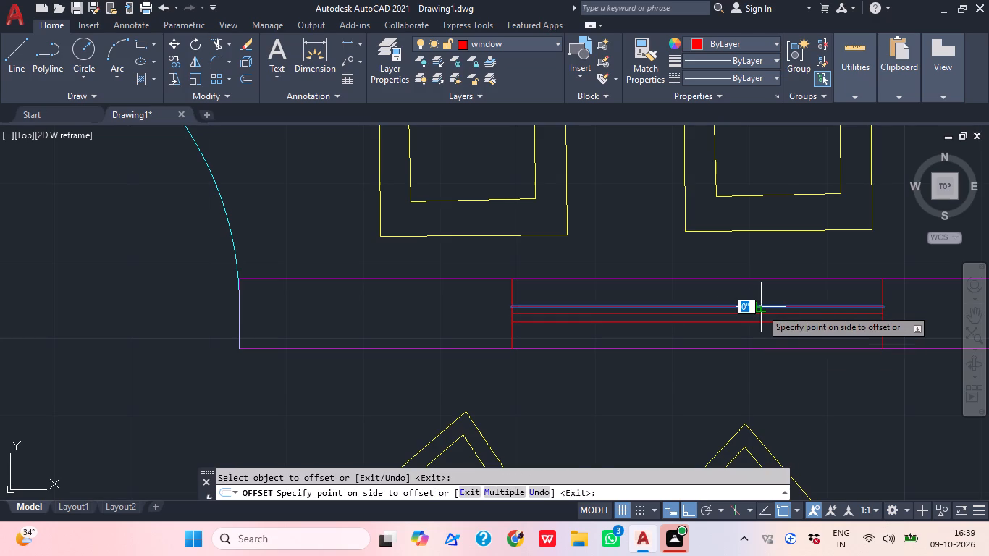
{"action": "left_click", "coordinate": [755, 295]}
{"action": "left_click", "coordinate": [752, 321]}
{"action": "left_click", "coordinate": [748, 347]}
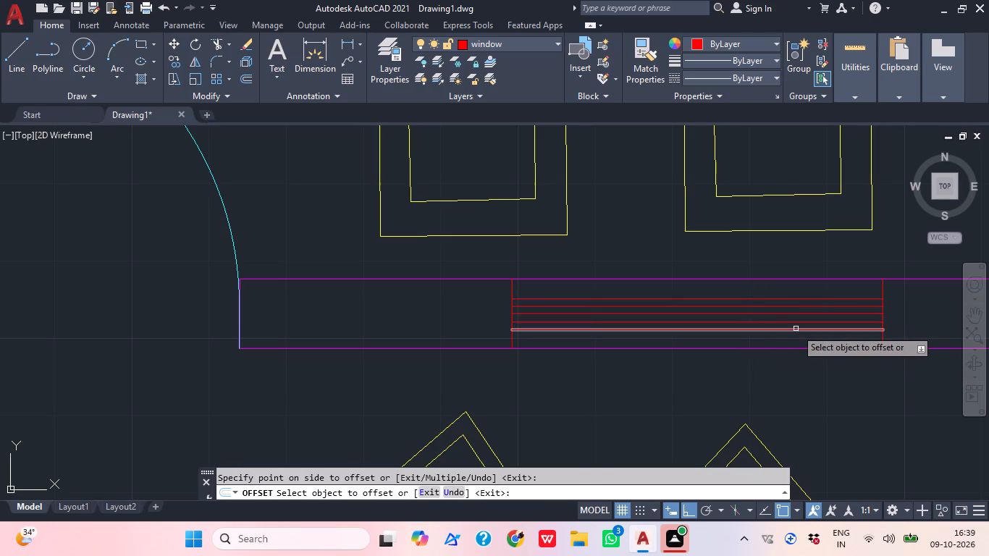
{"action": "key", "text": "Escape"}
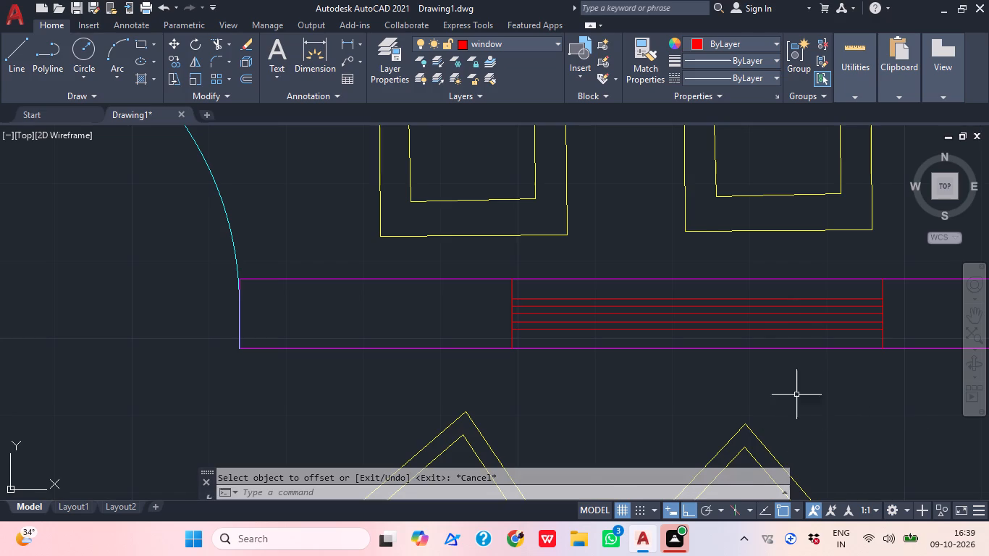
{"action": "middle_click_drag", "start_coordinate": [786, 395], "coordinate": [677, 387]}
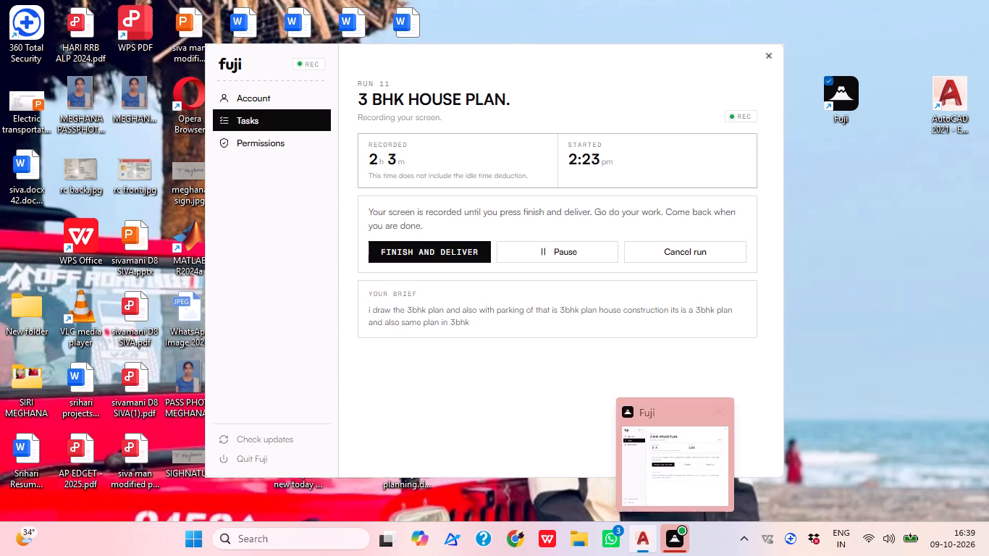
Delete the foyer's three chairs: the two along the front wall and the one by the side wall.
{"action": "middle_click_drag", "start_coordinate": [632, 329], "coordinate": [660, 358]}
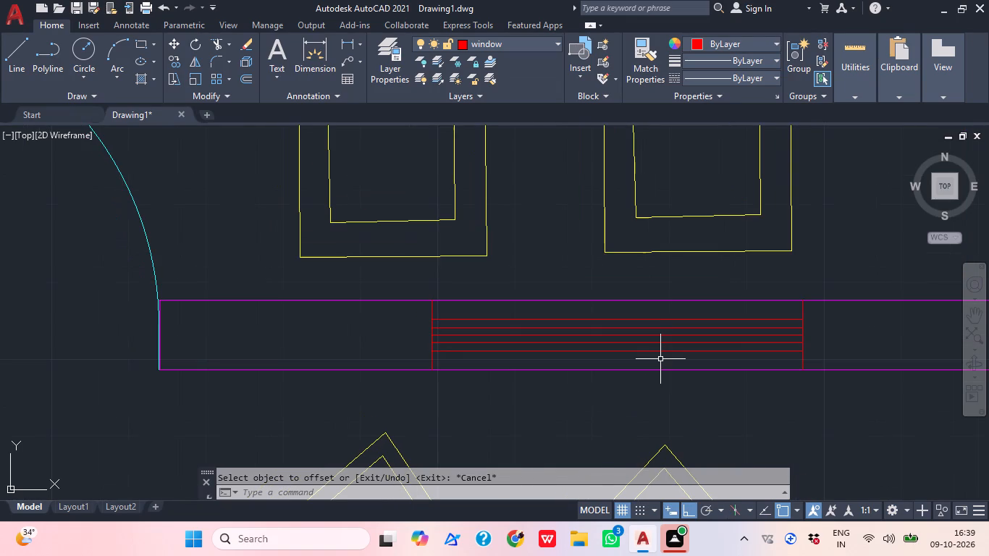
{"action": "scroll", "coordinate": [665, 363], "scroll_direction": "down", "scroll_amount": 1}
{"action": "middle_click", "coordinate": [775, 399]}
{"action": "middle_click_drag", "start_coordinate": [758, 408], "coordinate": [738, 437]}
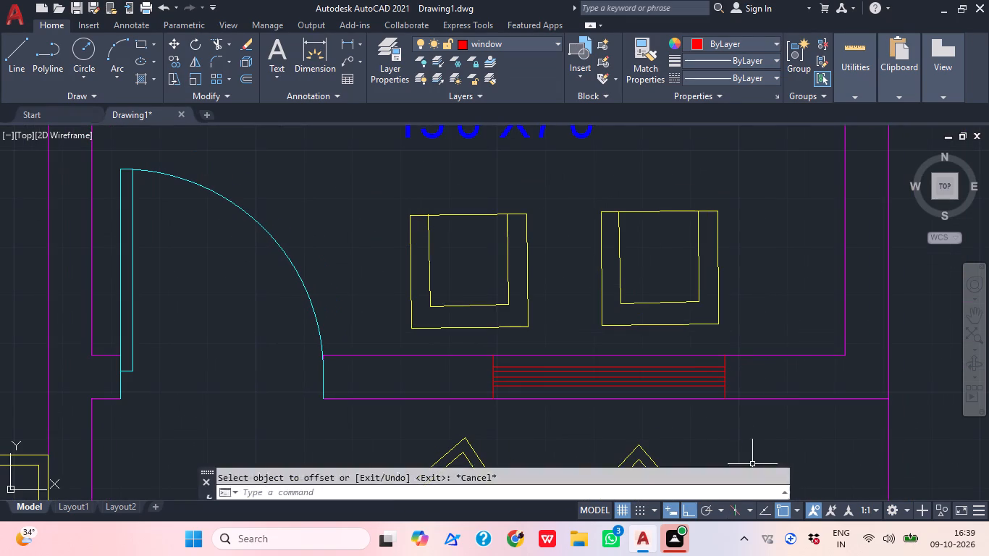
{"action": "key", "text": "Escape"}
{"action": "left_click", "coordinate": [786, 345]}
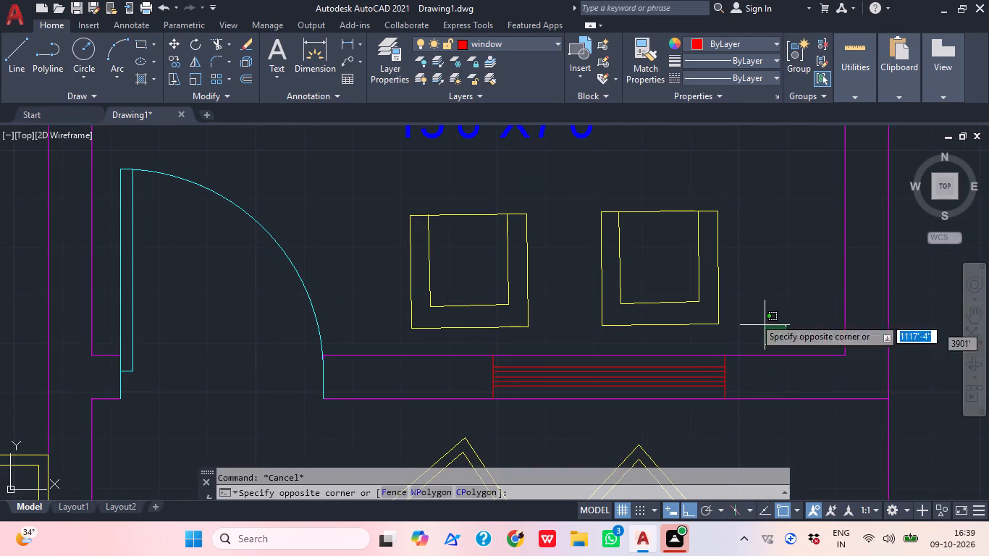
{"action": "key", "text": "Escape"}
{"action": "middle_click_drag", "start_coordinate": [738, 319], "coordinate": [755, 347]}
{"action": "scroll", "coordinate": [746, 338], "scroll_direction": "down", "scroll_amount": 1}
{"action": "left_click", "coordinate": [779, 365]}
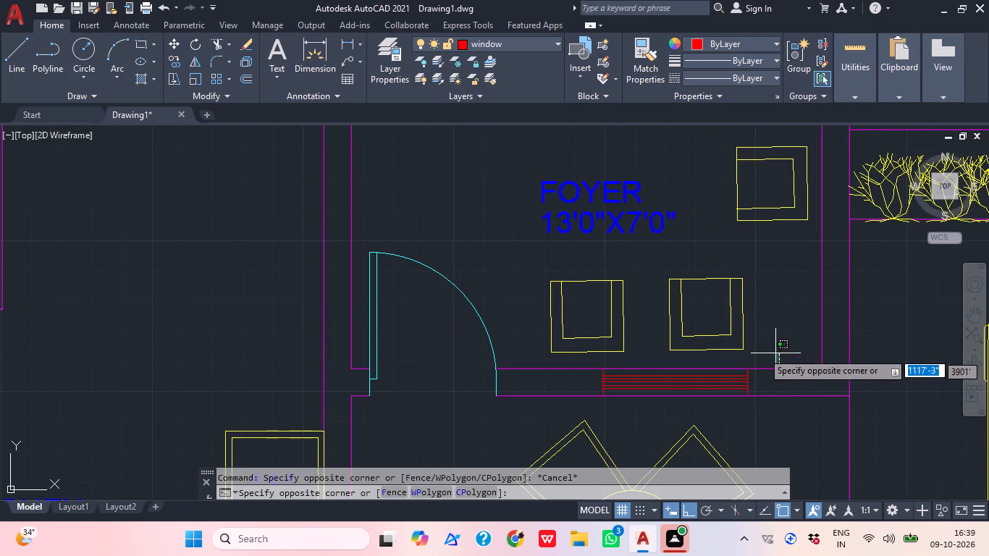
{"action": "left_click", "coordinate": [529, 243]}
{"action": "middle_click_drag", "start_coordinate": [699, 250], "coordinate": [670, 395]}
{"action": "left_click", "coordinate": [745, 387]}
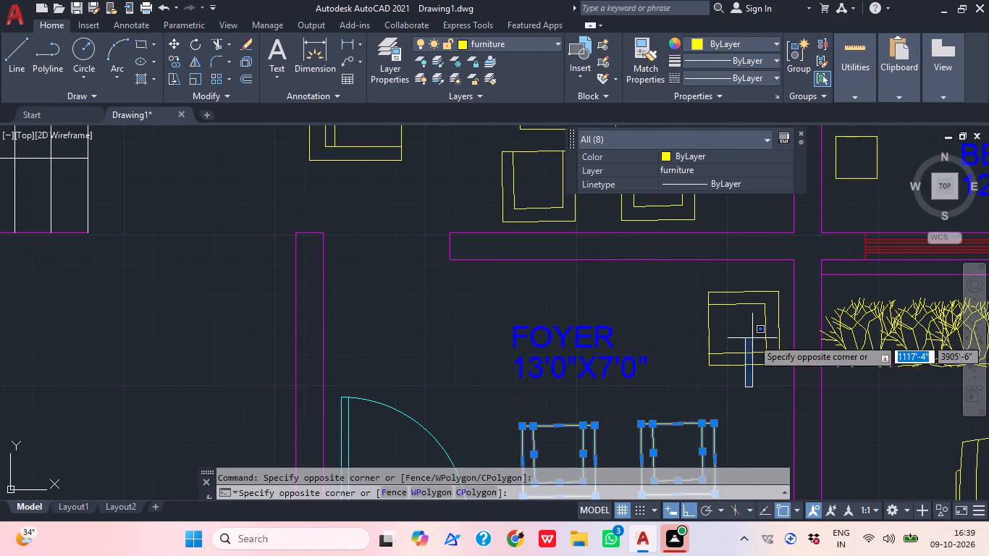
{"action": "left_click", "coordinate": [694, 285]}
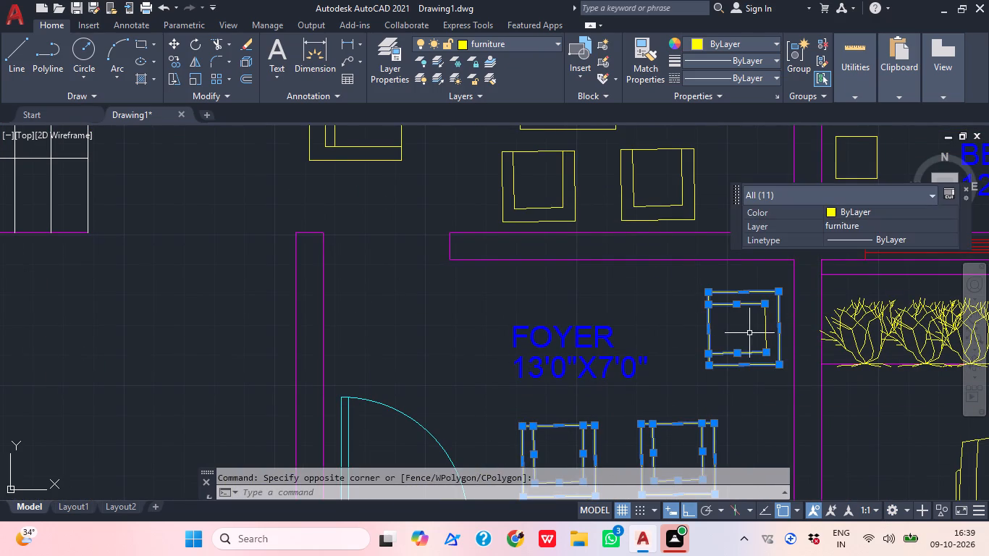
{"action": "left_click", "coordinate": [777, 317]}
{"action": "scroll", "coordinate": [756, 334], "scroll_direction": "up", "scroll_amount": 1}
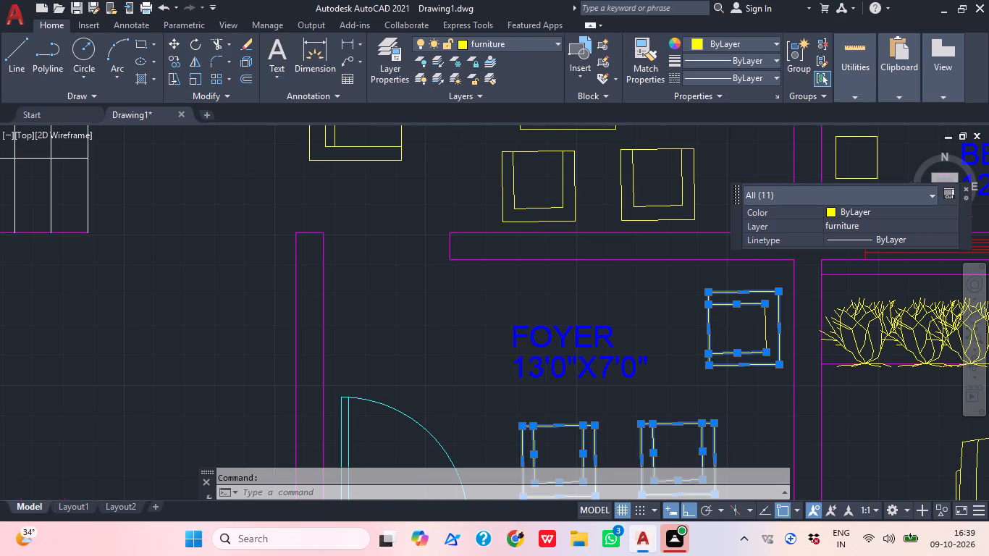
{"action": "scroll", "coordinate": [756, 334], "scroll_direction": "up", "scroll_amount": 1}
{"action": "left_click", "coordinate": [785, 374]}
{"action": "left_click", "coordinate": [755, 349]}
{"action": "key", "text": "Delete"}
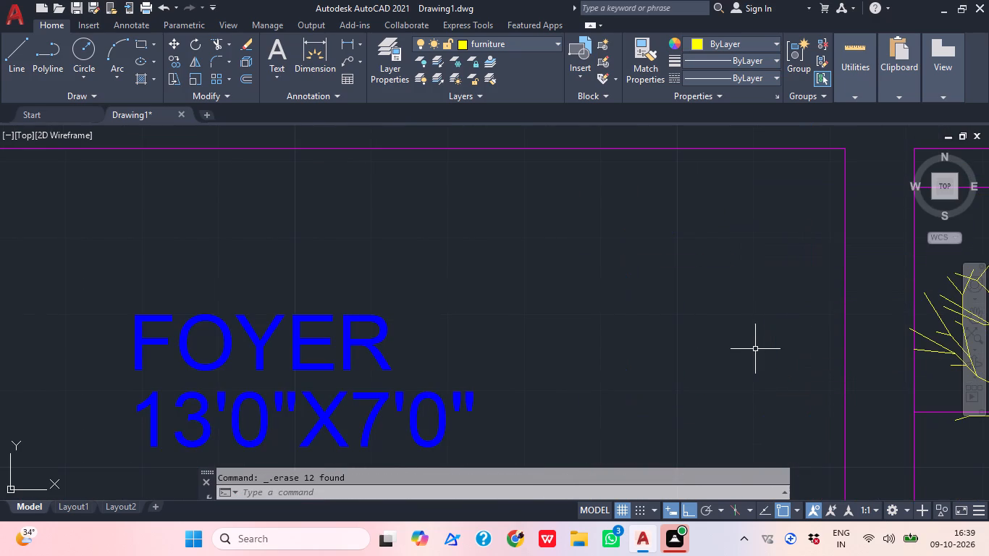
Delete the two armchairs between the living room's centre table and the foyer wall.
{"action": "scroll", "coordinate": [770, 347], "scroll_direction": "down", "scroll_amount": 5}
{"action": "middle_click_drag", "start_coordinate": [712, 304], "coordinate": [684, 391]}
{"action": "scroll", "coordinate": [696, 390], "scroll_direction": "up", "scroll_amount": 4}
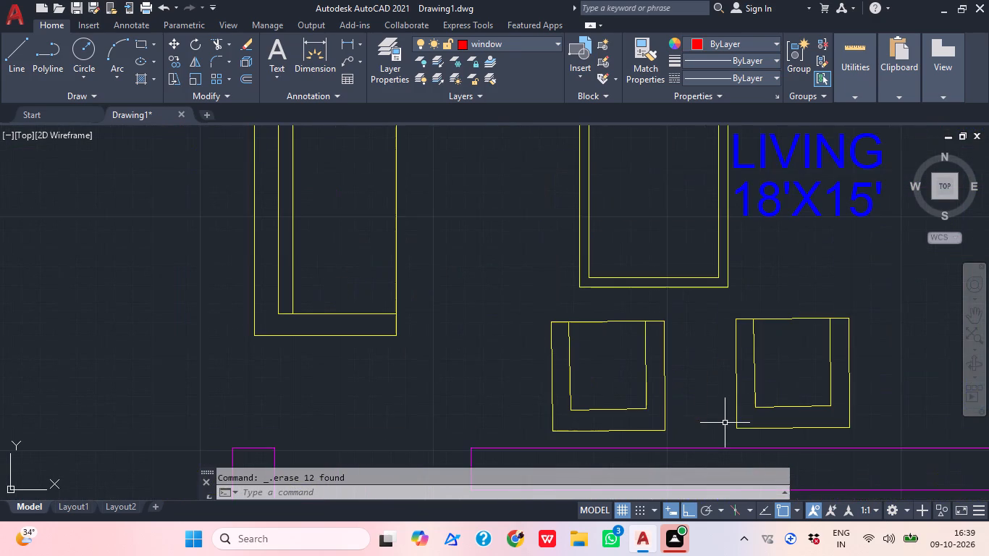
{"action": "left_click", "coordinate": [914, 416]}
{"action": "left_click", "coordinate": [494, 345]}
{"action": "key", "text": "Delete"}
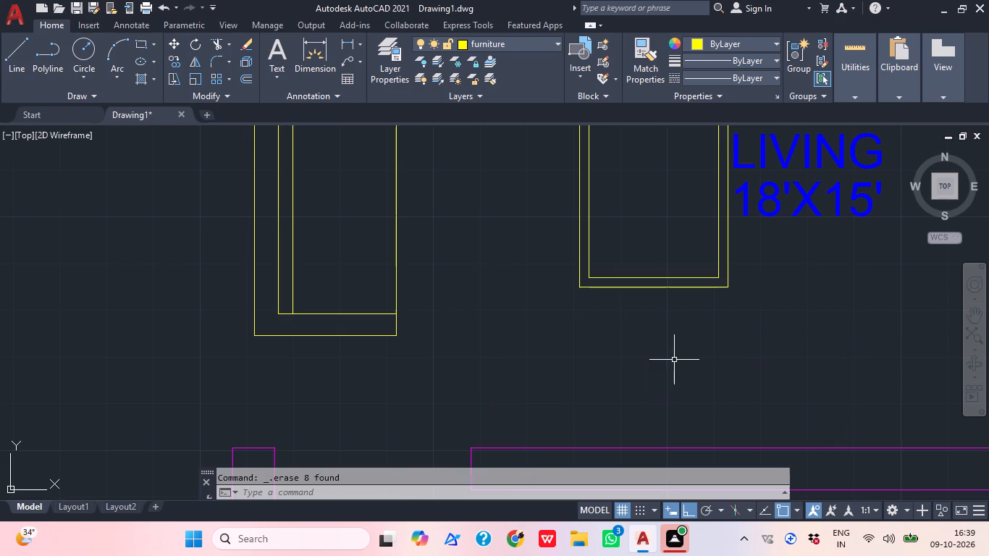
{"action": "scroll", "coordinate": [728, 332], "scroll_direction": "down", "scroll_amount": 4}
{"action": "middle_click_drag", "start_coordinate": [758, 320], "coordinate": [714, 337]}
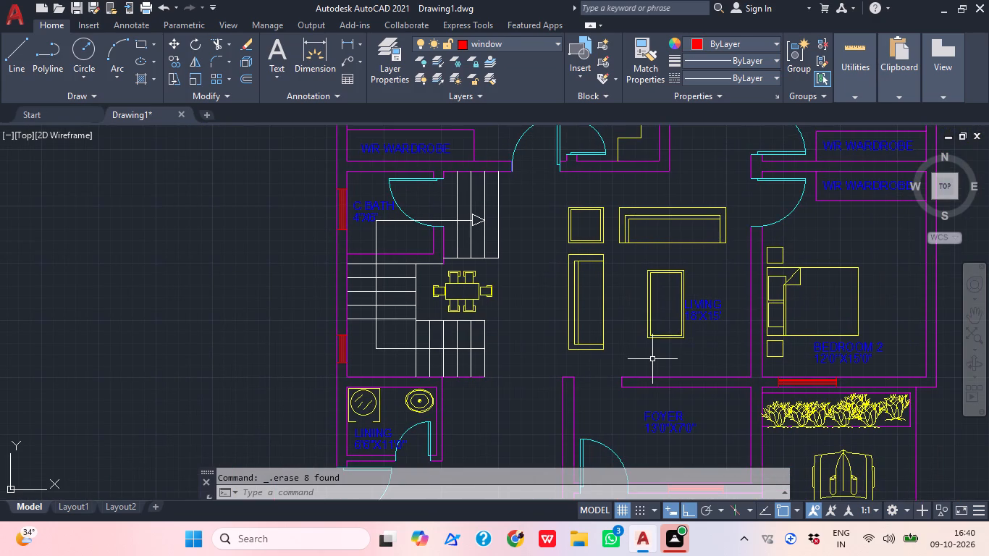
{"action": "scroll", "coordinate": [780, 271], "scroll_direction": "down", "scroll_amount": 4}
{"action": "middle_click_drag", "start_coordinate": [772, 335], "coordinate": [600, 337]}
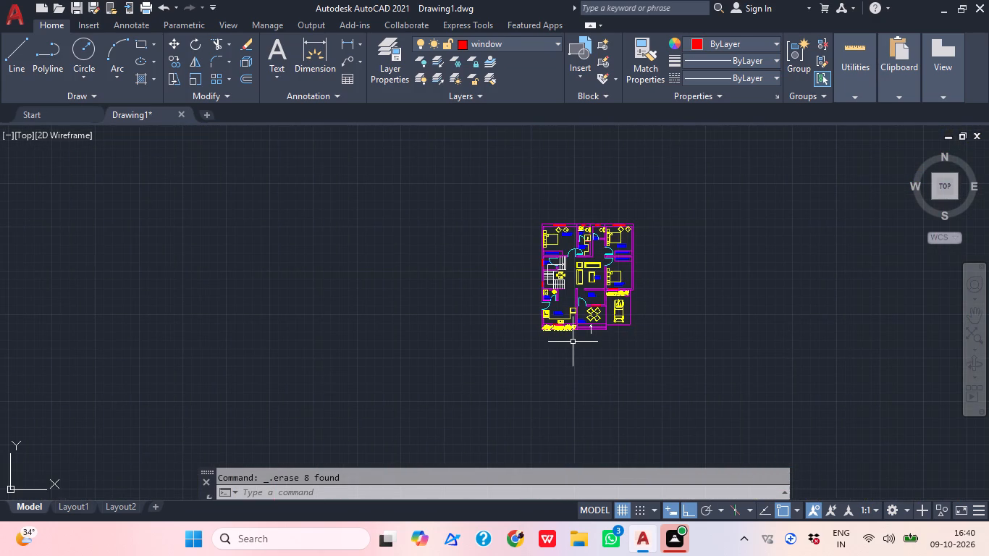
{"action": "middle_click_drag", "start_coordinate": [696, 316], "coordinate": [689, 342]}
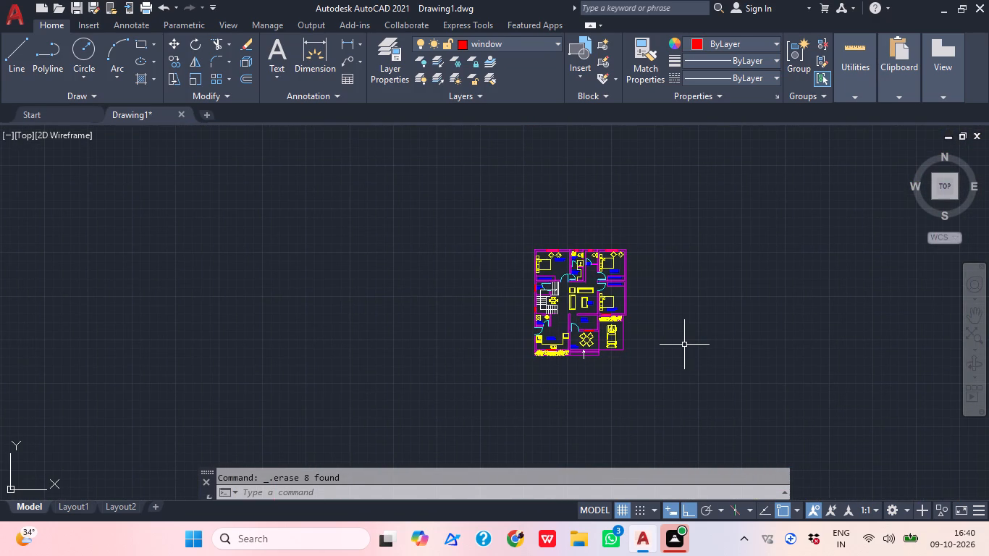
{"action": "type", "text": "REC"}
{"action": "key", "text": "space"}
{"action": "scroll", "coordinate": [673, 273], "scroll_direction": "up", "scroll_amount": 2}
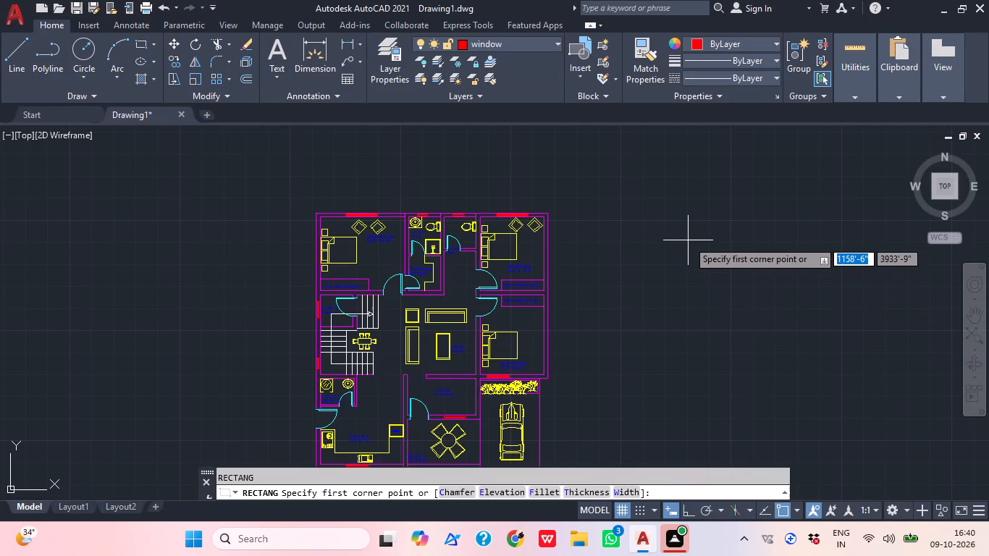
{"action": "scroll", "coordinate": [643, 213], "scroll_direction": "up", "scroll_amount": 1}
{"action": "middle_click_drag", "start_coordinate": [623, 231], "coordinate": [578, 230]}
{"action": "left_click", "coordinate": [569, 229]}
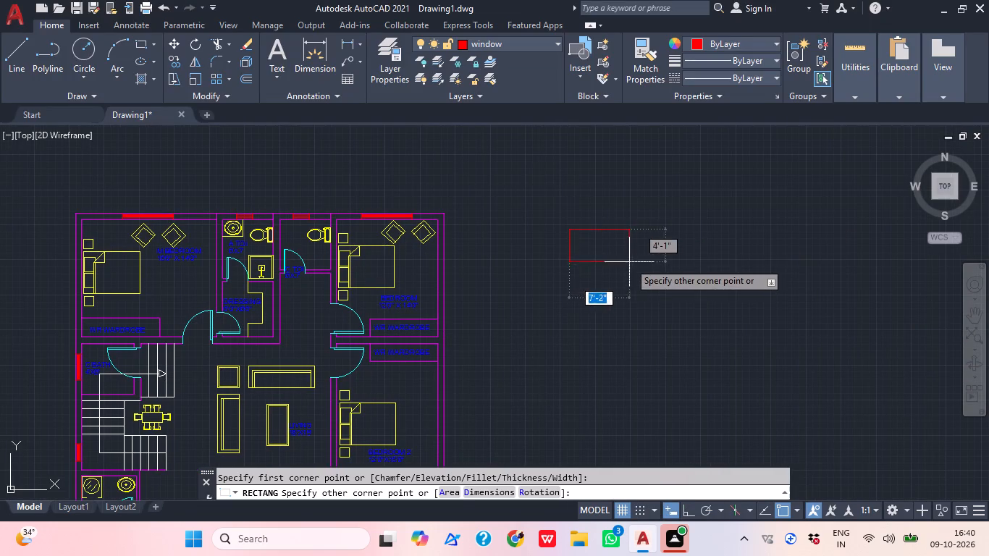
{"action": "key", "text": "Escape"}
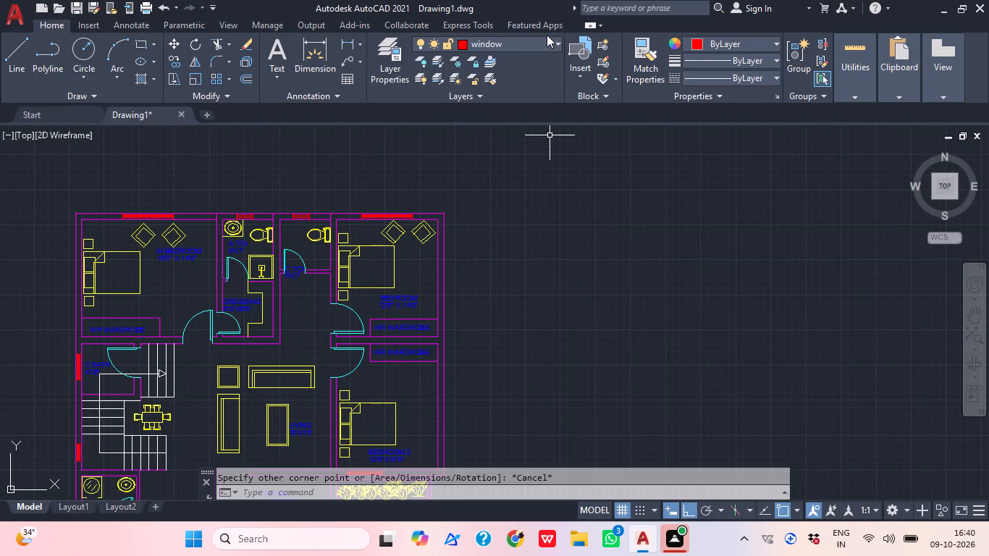
On the furniture layer, draw a three-sided, open-topped chair outline about 6'-5" wide in the empty space beside the plan.
{"action": "left_click", "coordinate": [545, 35]}
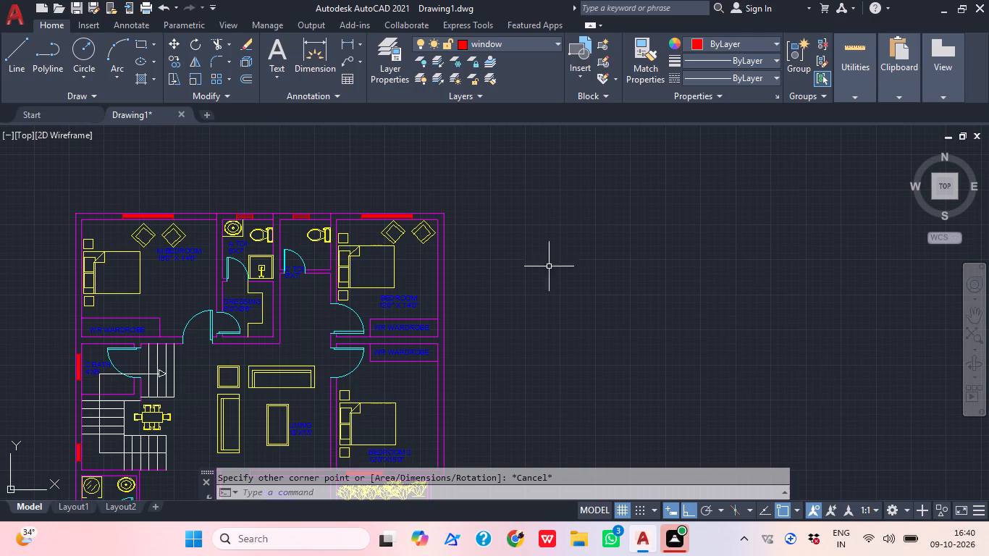
{"action": "middle_click_drag", "start_coordinate": [513, 236], "coordinate": [626, 263]}
{"action": "left_click", "coordinate": [542, 36]}
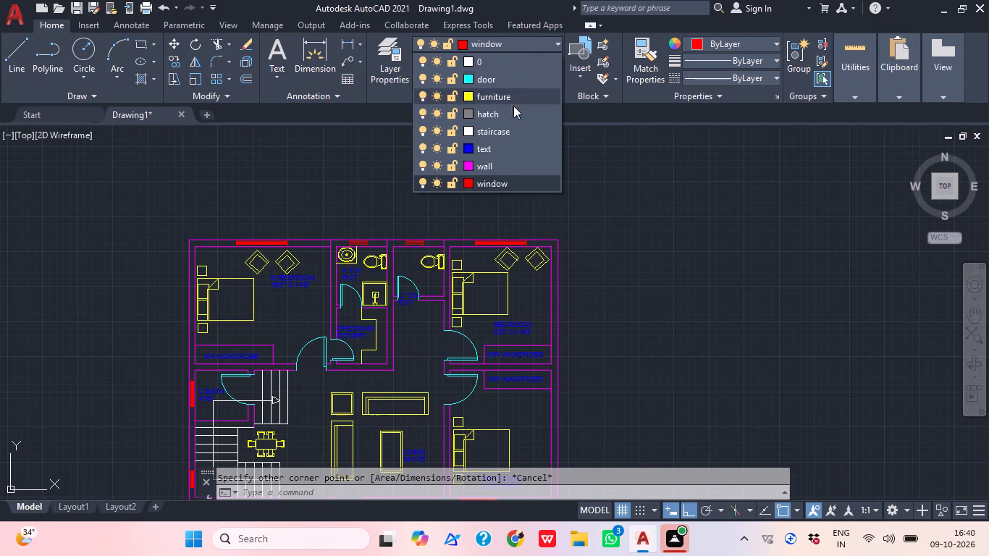
{"action": "left_click", "coordinate": [492, 99]}
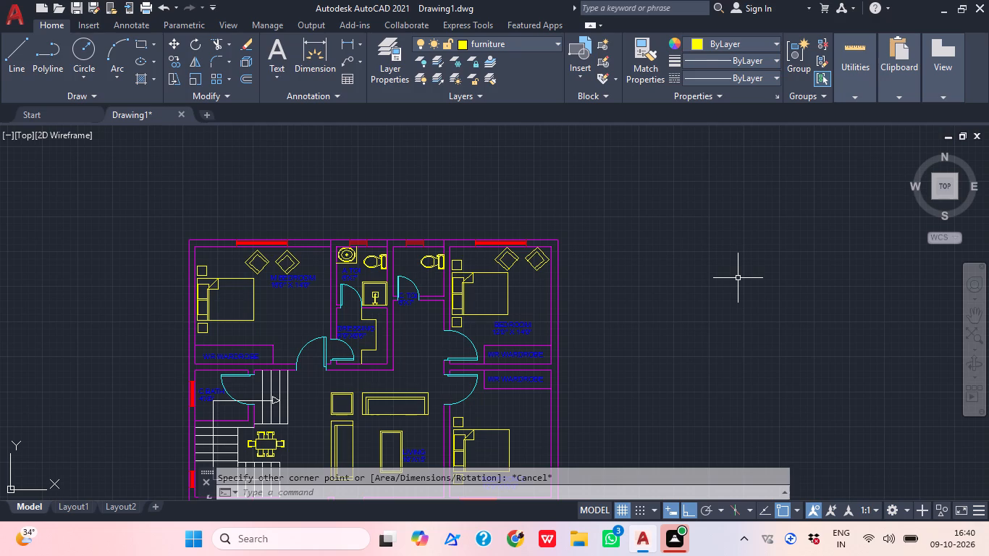
{"action": "type", "text": "L"}
{"action": "key", "text": "space"}
{"action": "left_click", "coordinate": [702, 245]}
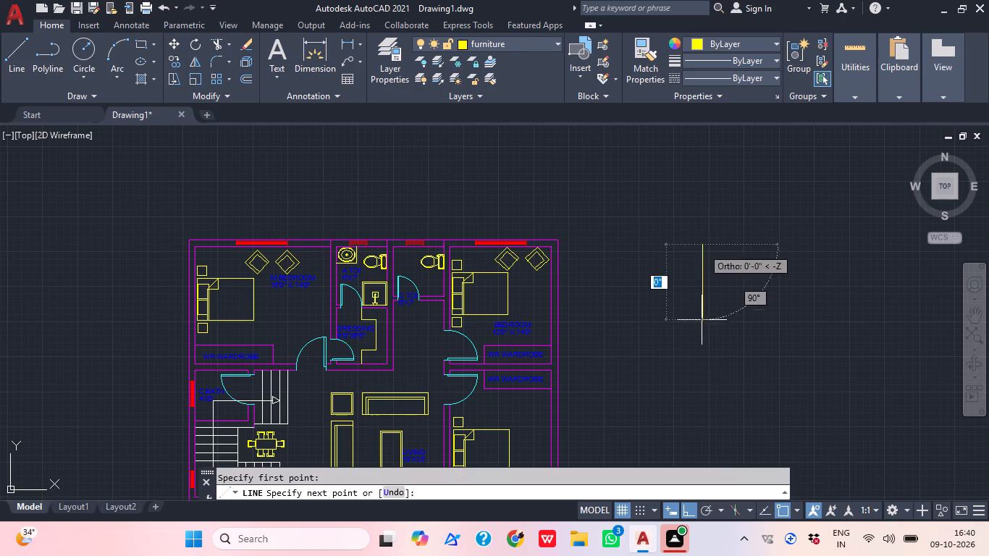
{"action": "left_click", "coordinate": [715, 285]}
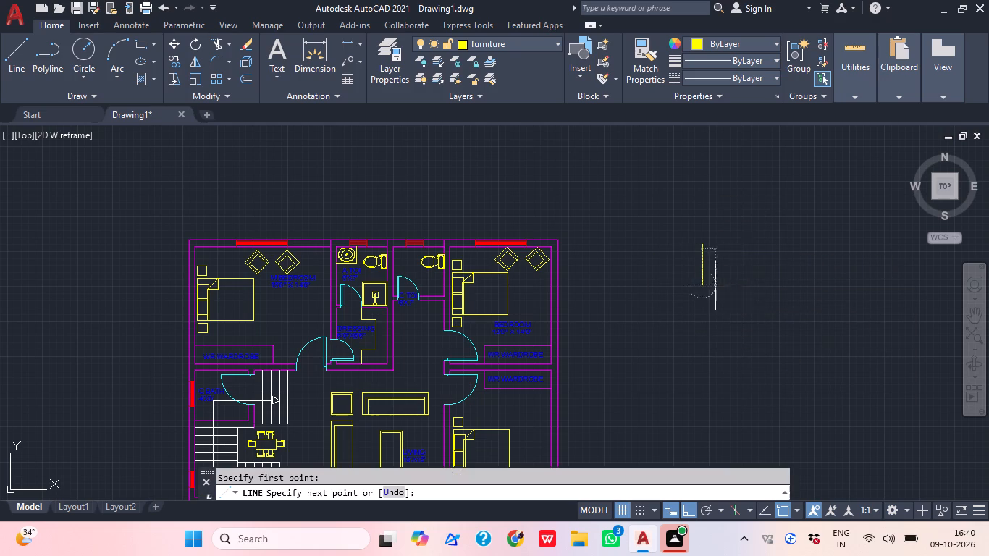
{"action": "left_click", "coordinate": [757, 278]}
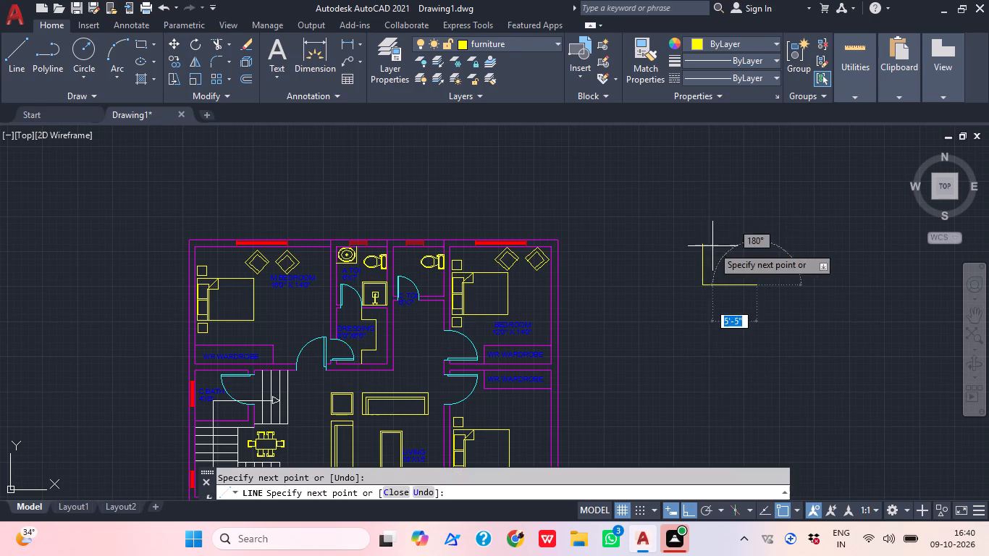
{"action": "left_click", "coordinate": [765, 245]}
{"action": "key", "text": "Escape"}
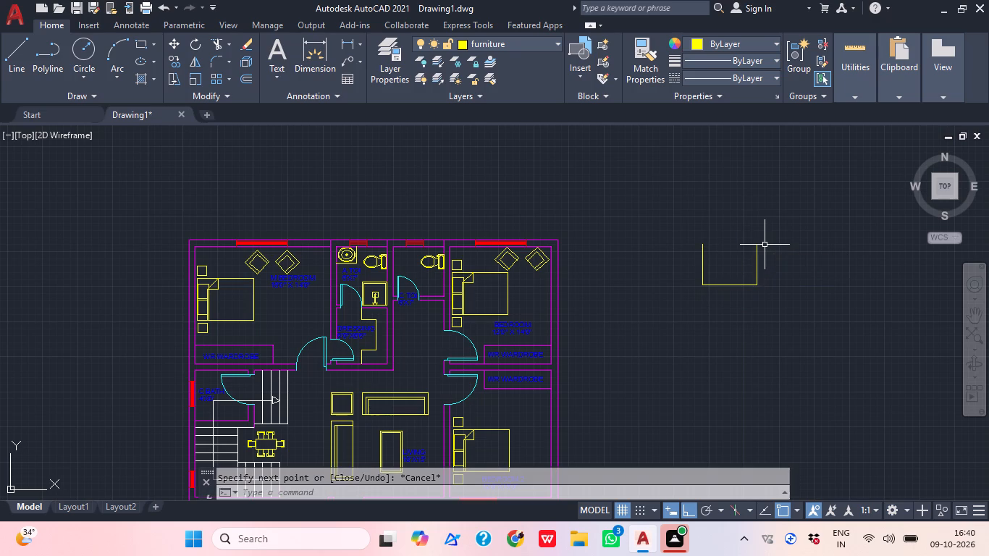
Draw a smaller three-sided outline about 3'-10" deep inside the chair outline, open on the same side.
{"action": "middle_click", "coordinate": [807, 308]}
{"action": "scroll", "coordinate": [687, 245], "scroll_direction": "up", "scroll_amount": 1}
{"action": "scroll", "coordinate": [727, 258], "scroll_direction": "down", "scroll_amount": 4}
{"action": "scroll", "coordinate": [731, 270], "scroll_direction": "up", "scroll_amount": 2}
{"action": "scroll", "coordinate": [731, 270], "scroll_direction": "down", "scroll_amount": 1}
{"action": "scroll", "coordinate": [731, 270], "scroll_direction": "up", "scroll_amount": 1}
{"action": "middle_click_drag", "start_coordinate": [731, 270], "coordinate": [704, 277]}
{"action": "scroll", "coordinate": [704, 277], "scroll_direction": "up", "scroll_amount": 3}
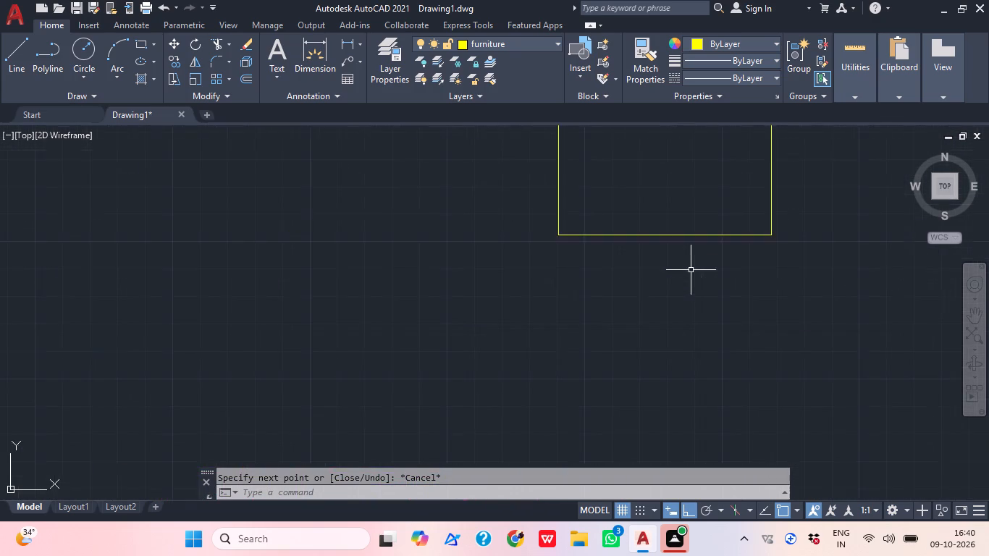
{"action": "scroll", "coordinate": [691, 270], "scroll_direction": "up", "scroll_amount": 1}
{"action": "middle_click_drag", "start_coordinate": [689, 269], "coordinate": [633, 410]}
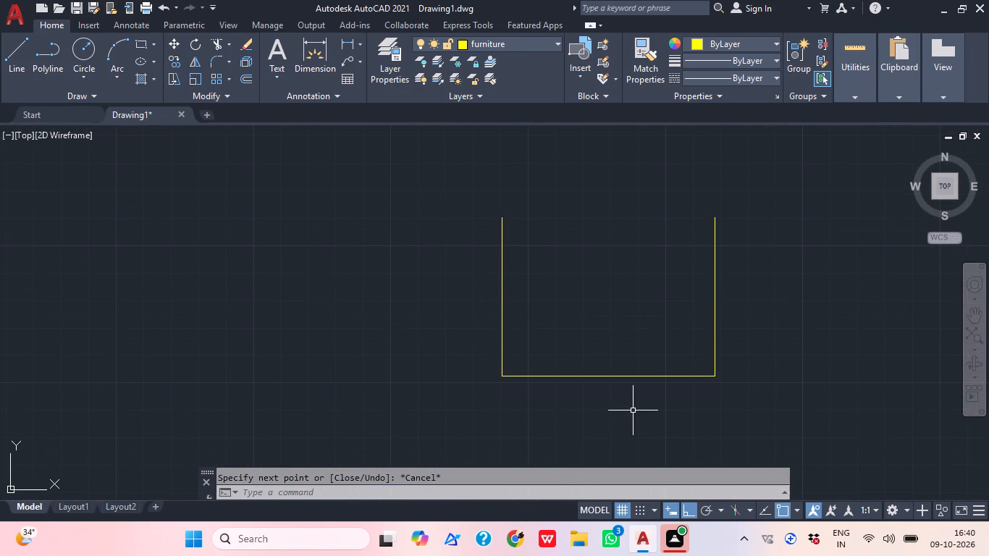
{"action": "type", "text": "L"}
{"action": "key", "text": "space"}
{"action": "left_click", "coordinate": [681, 220]}
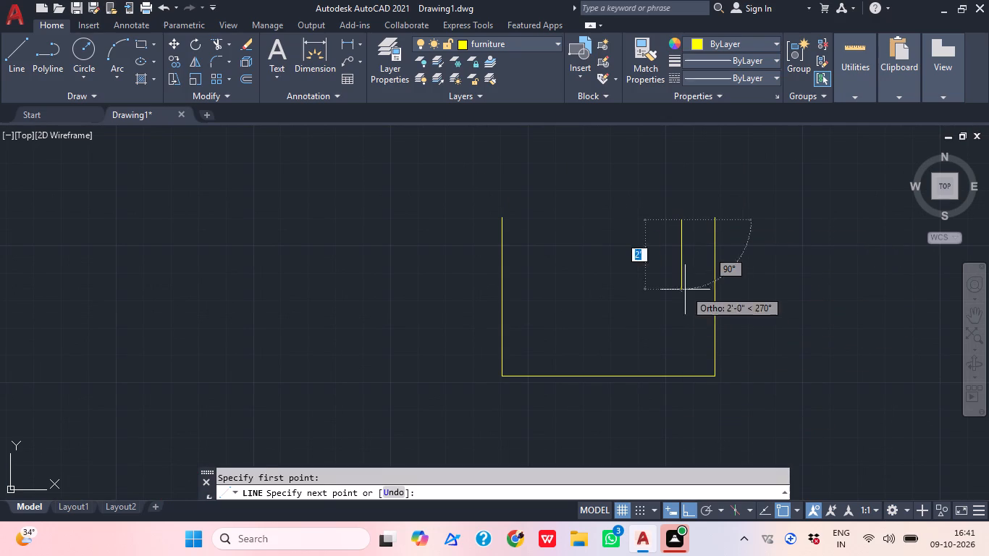
{"action": "left_click", "coordinate": [676, 347]}
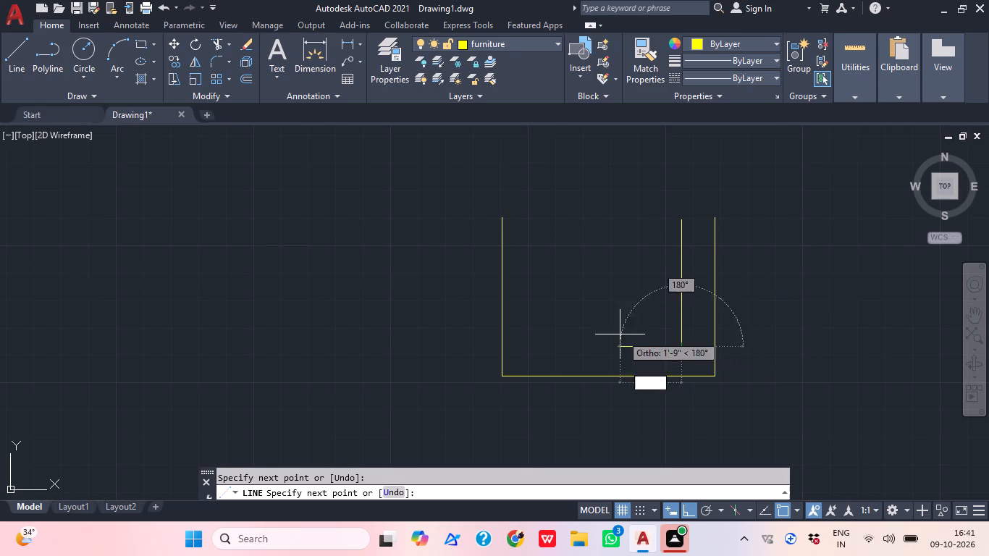
{"action": "left_click", "coordinate": [539, 347]}
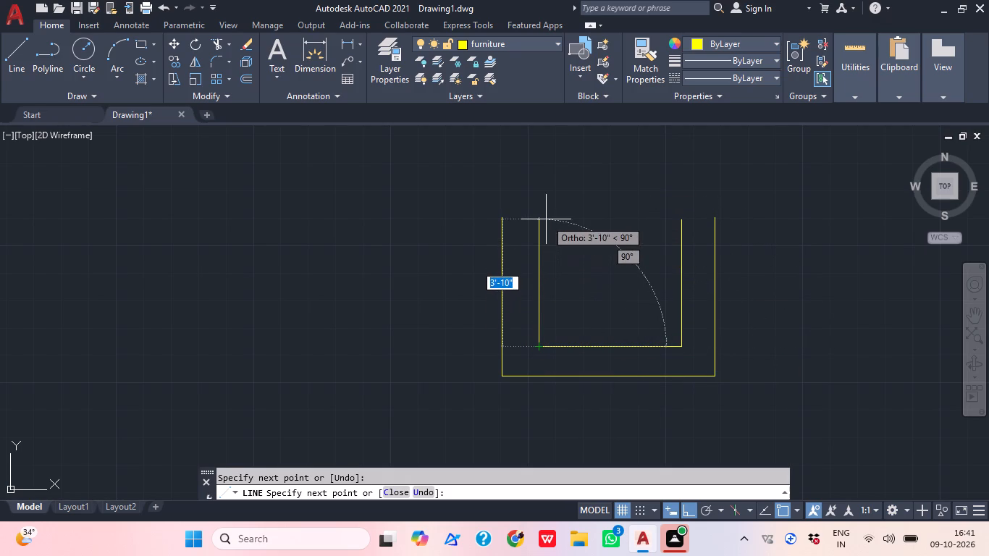
{"action": "left_click", "coordinate": [546, 219]}
{"action": "key", "text": "Escape"}
Fillet the open ends of both armrests into semicircles, joining the inner and outer side lines of each.
{"action": "type", "text": "F"}
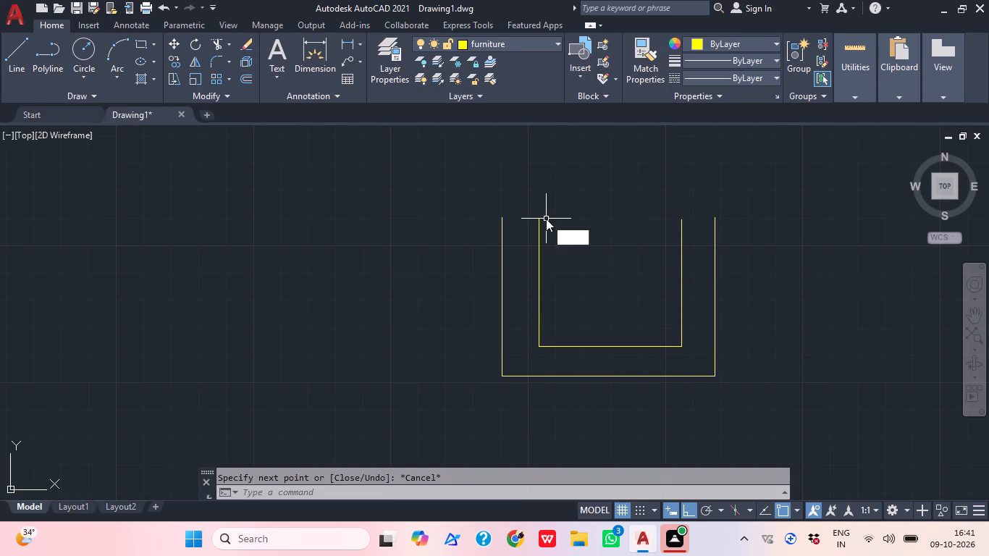
{"action": "key", "text": "space"}
{"action": "left_click", "coordinate": [499, 254]}
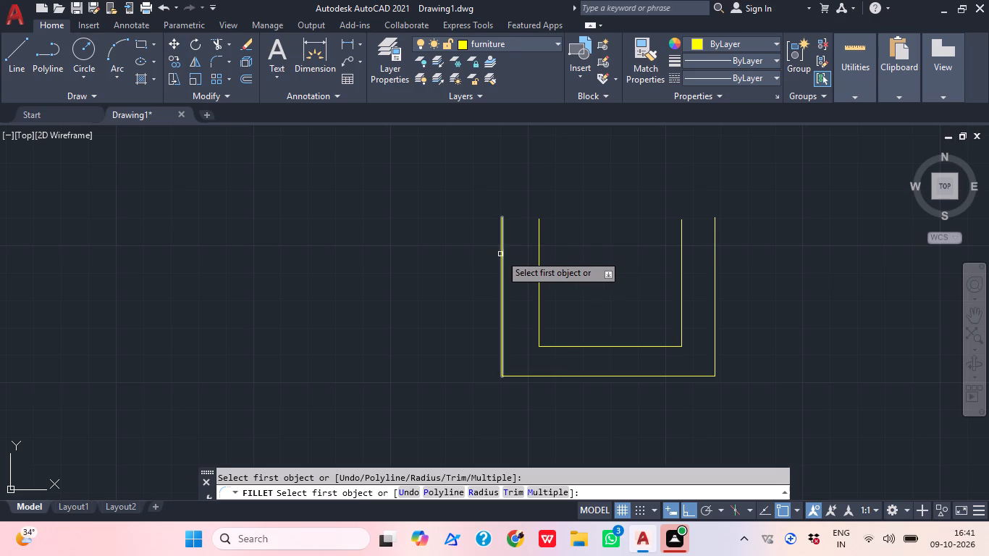
{"action": "left_click", "coordinate": [552, 259]}
{"action": "left_click", "coordinate": [539, 258]}
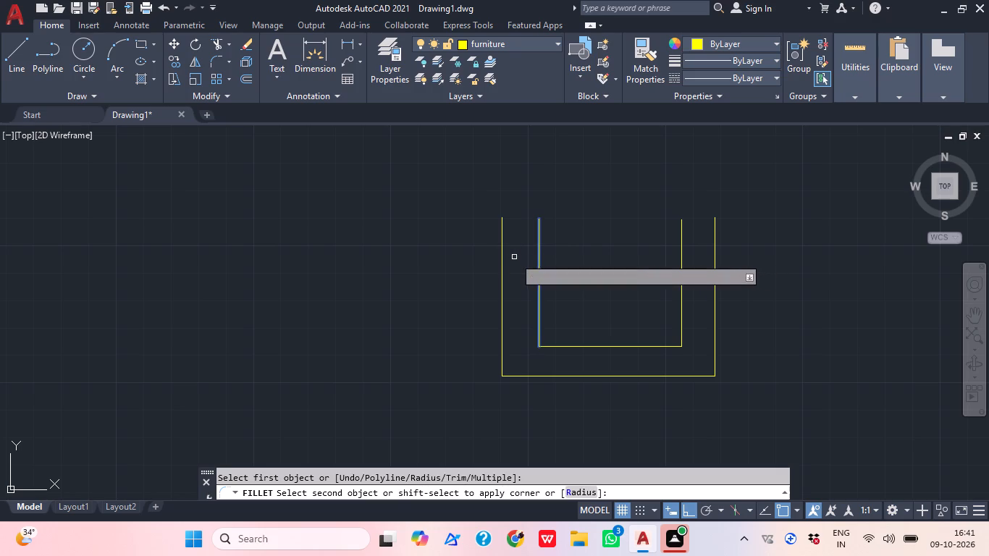
{"action": "left_click", "coordinate": [501, 253]}
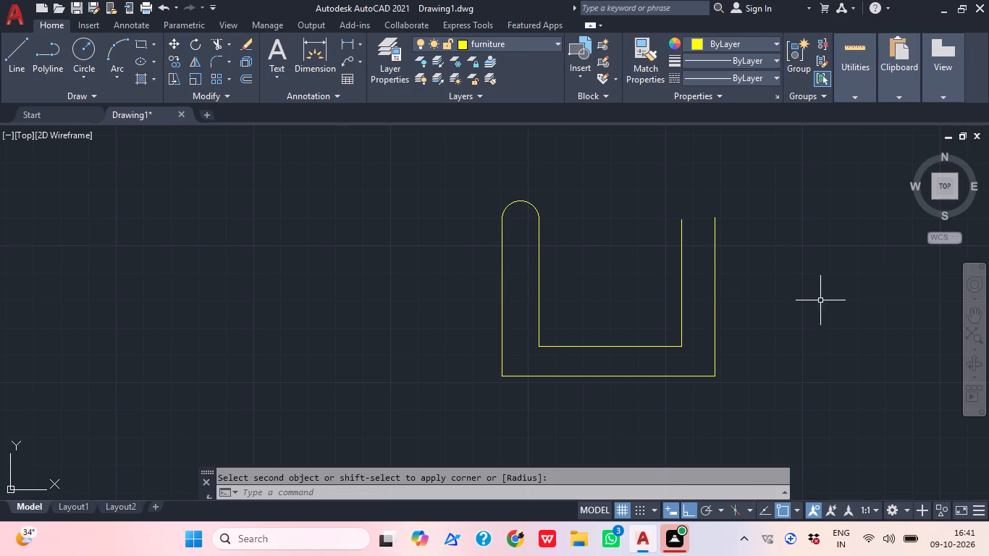
{"action": "key", "text": "space"}
{"action": "left_click", "coordinate": [681, 256]}
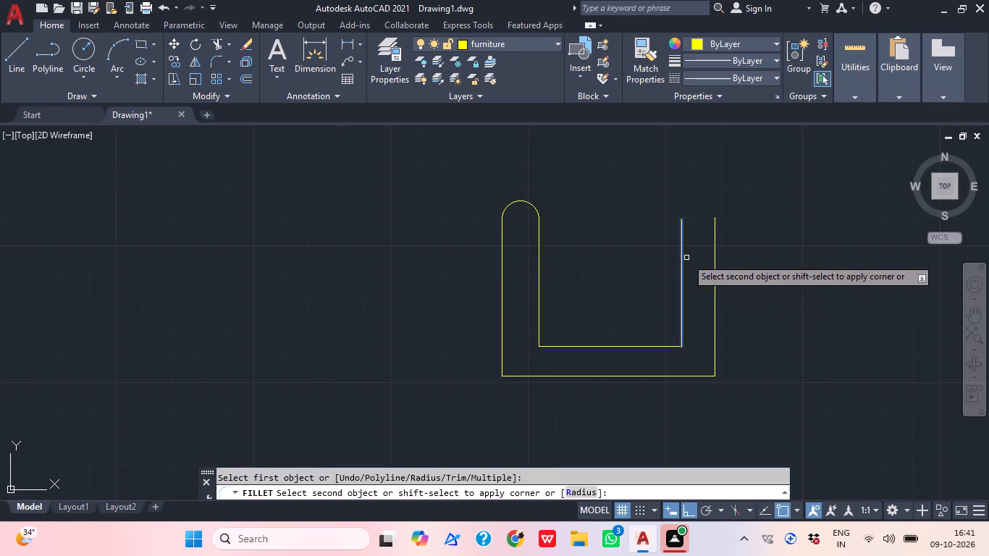
{"action": "left_click", "coordinate": [717, 263]}
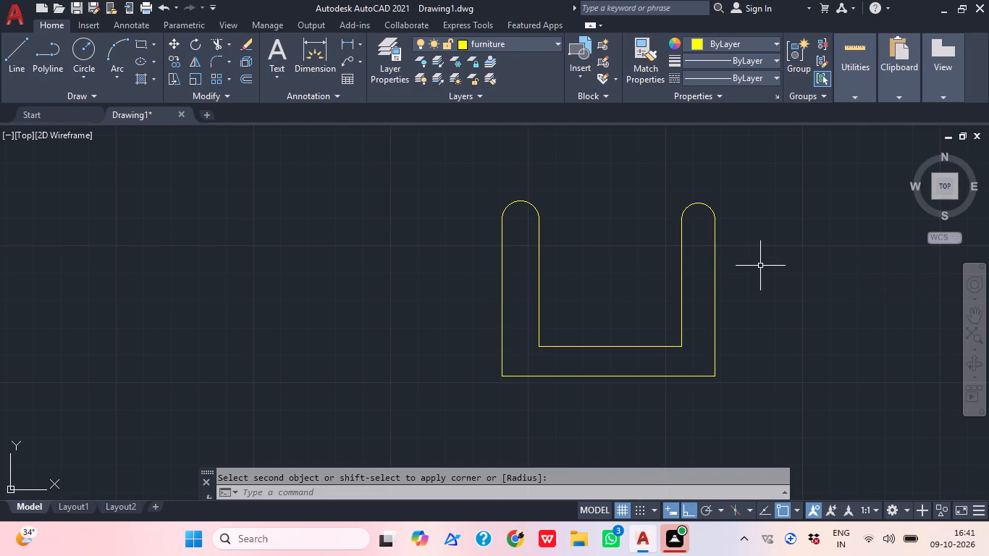
{"action": "key", "text": "Escape"}
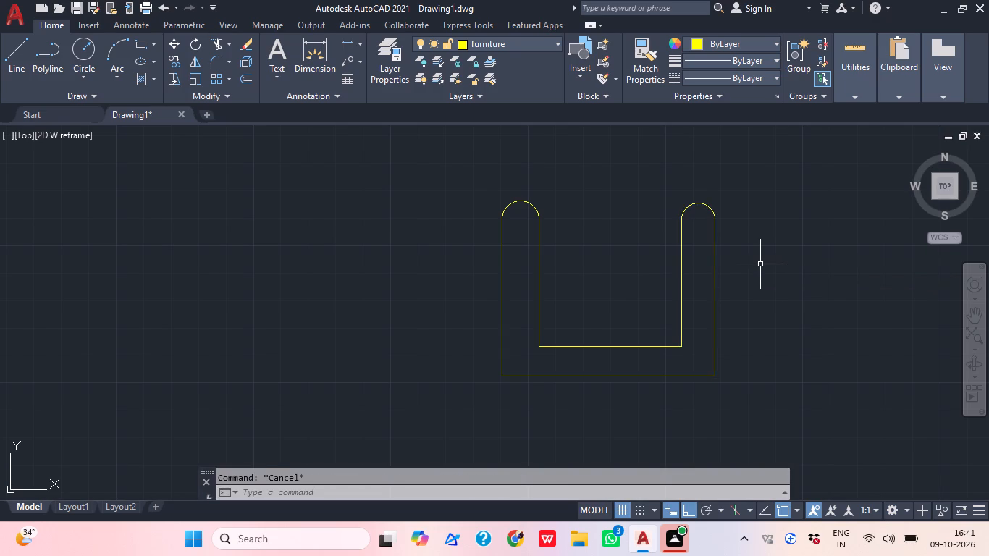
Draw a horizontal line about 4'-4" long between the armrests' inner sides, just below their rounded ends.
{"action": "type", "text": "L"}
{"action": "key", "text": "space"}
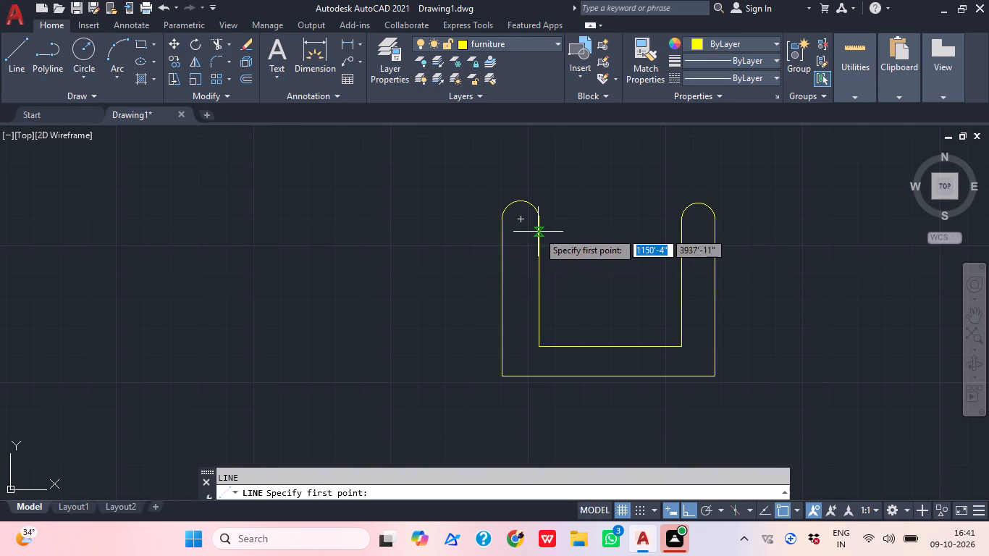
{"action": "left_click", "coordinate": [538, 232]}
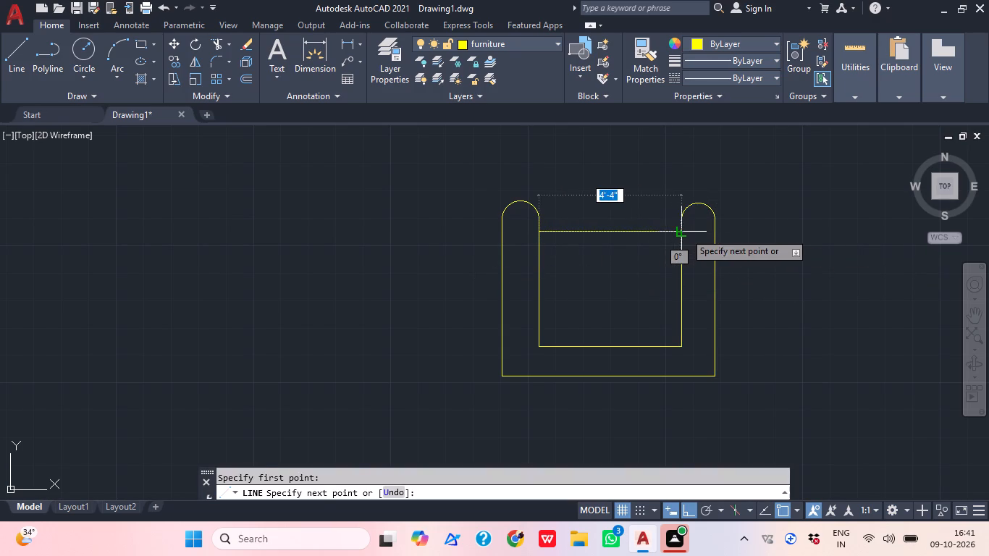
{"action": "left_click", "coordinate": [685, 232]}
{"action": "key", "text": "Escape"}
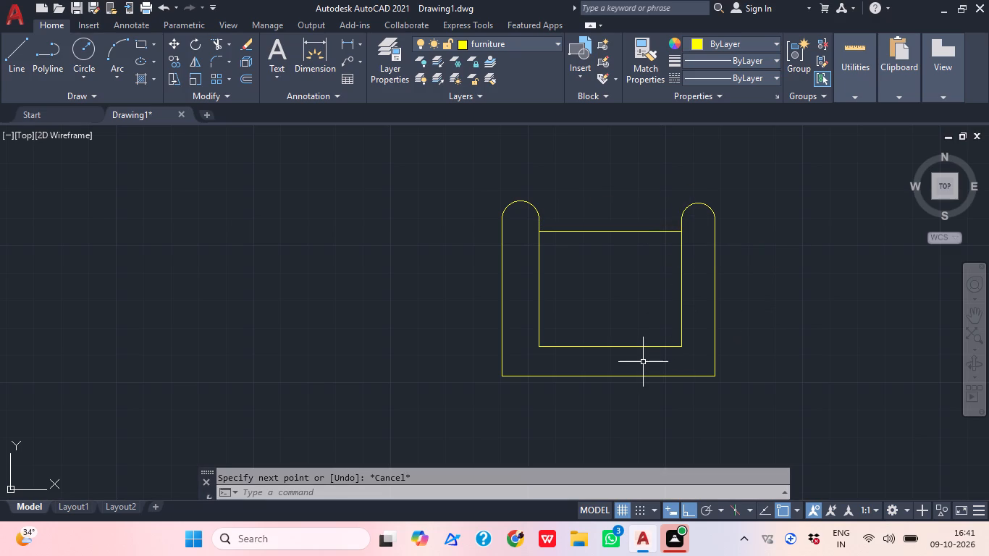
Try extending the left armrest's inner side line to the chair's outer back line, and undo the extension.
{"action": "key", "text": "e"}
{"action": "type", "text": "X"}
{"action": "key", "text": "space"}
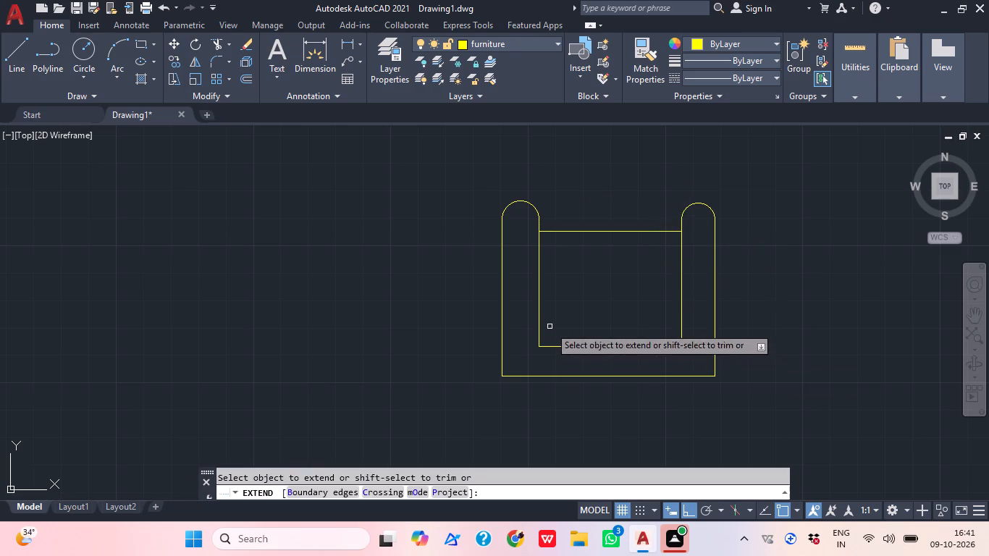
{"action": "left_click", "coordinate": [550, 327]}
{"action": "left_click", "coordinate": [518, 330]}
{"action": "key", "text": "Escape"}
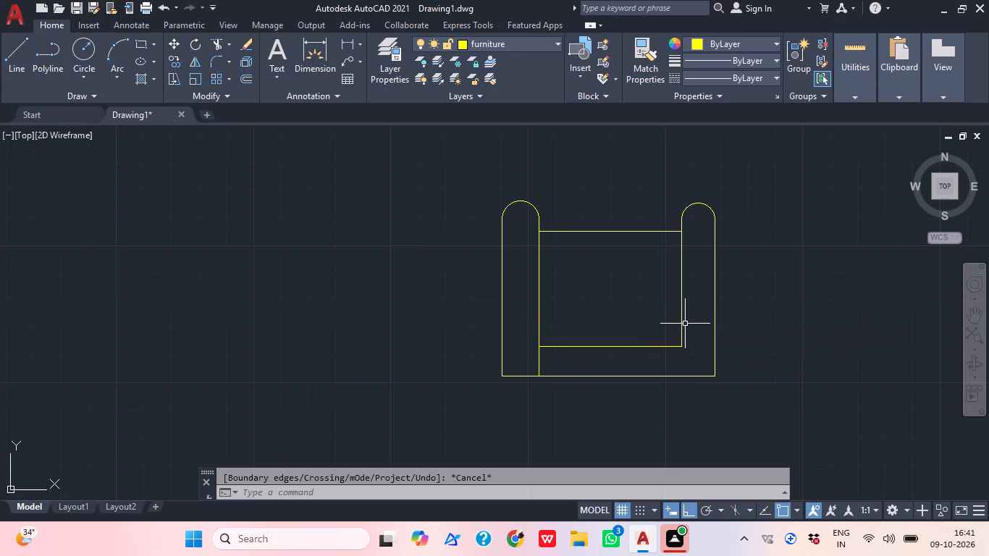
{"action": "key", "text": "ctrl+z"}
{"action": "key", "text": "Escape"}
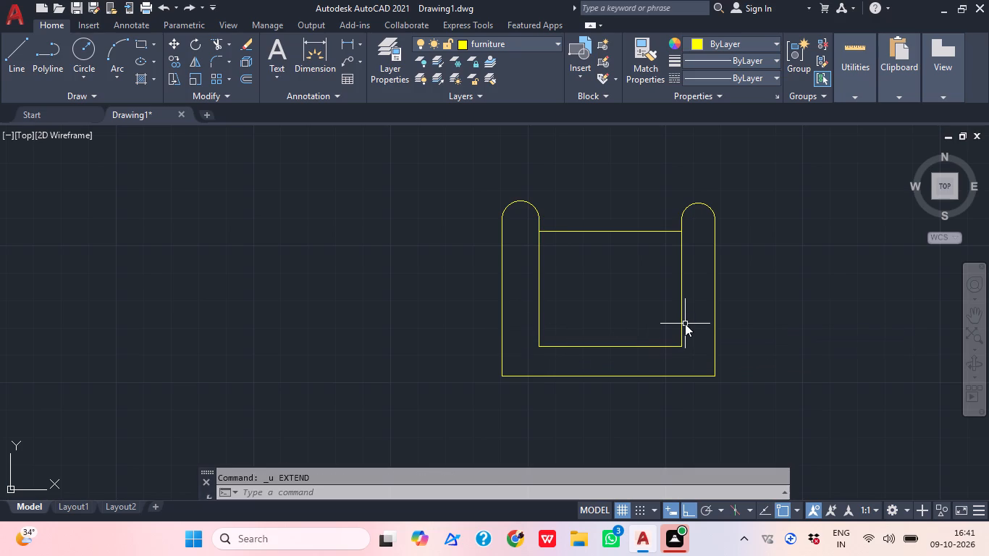
Draw a diagonal line at each back corner of the chair, joining the inner corner to the outer corner.
{"action": "type", "text": "L"}
{"action": "key", "text": "space"}
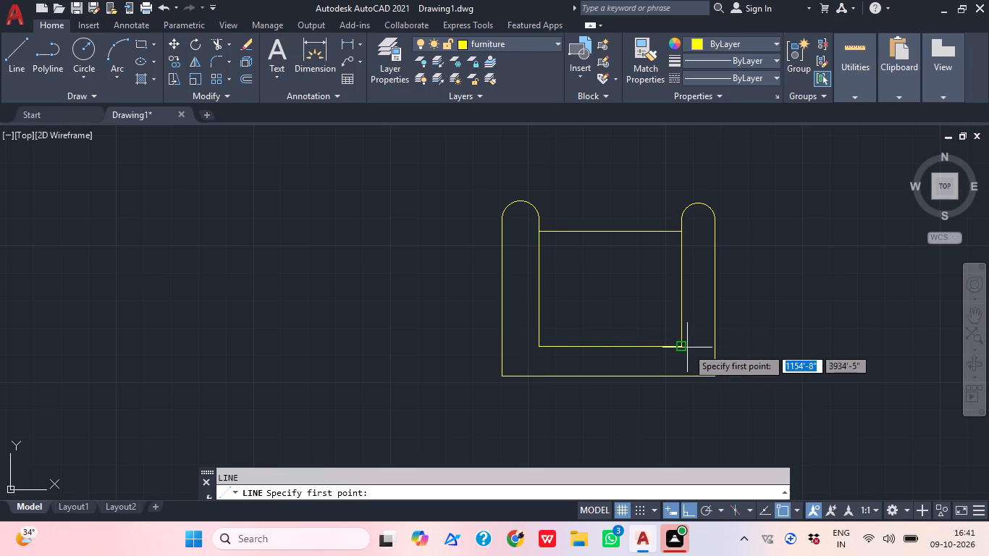
{"action": "left_click", "coordinate": [687, 347]}
{"action": "left_click", "coordinate": [712, 372]}
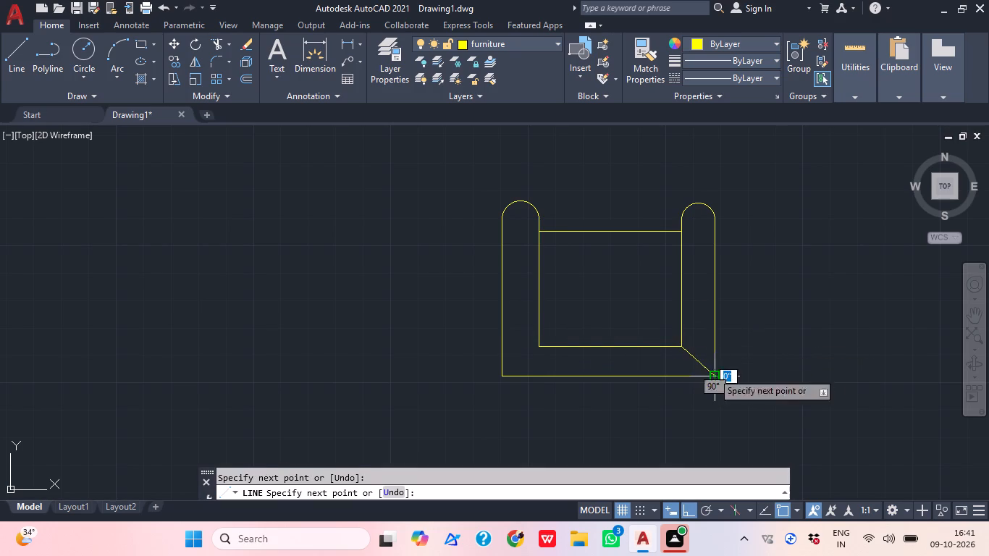
{"action": "key", "text": "Escape"}
{"action": "type", "text": "L"}
{"action": "key", "text": "space"}
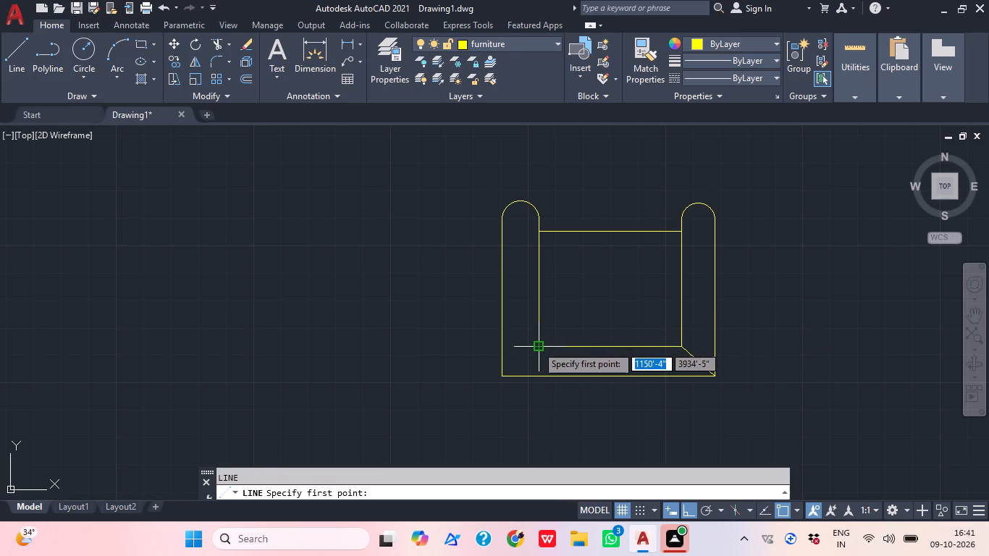
{"action": "left_click", "coordinate": [536, 345]}
{"action": "left_click", "coordinate": [500, 371]}
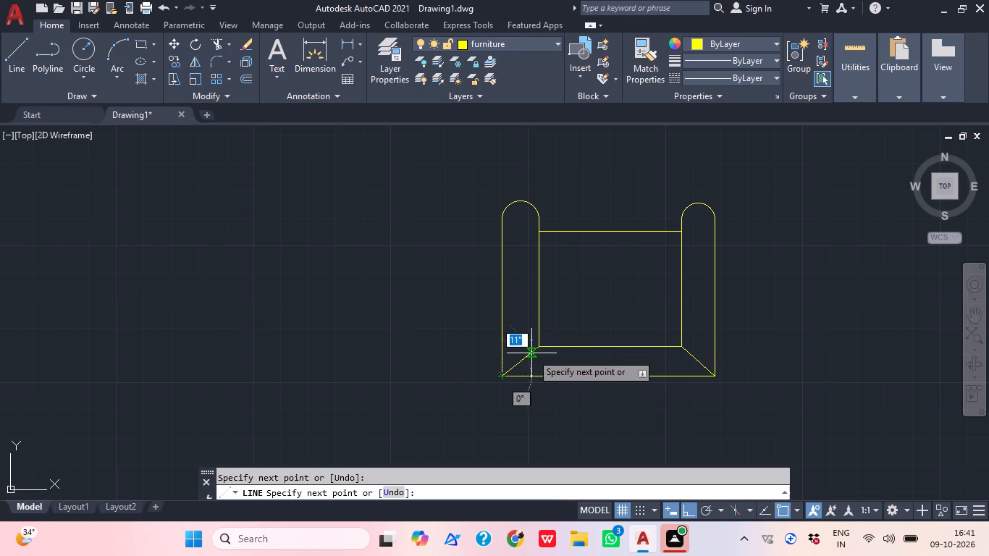
{"action": "key", "text": "Escape"}
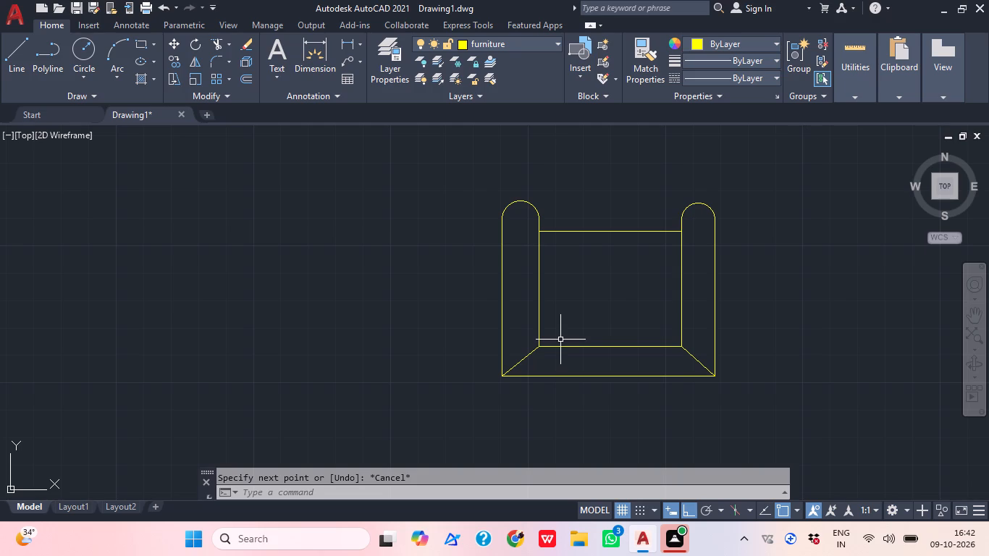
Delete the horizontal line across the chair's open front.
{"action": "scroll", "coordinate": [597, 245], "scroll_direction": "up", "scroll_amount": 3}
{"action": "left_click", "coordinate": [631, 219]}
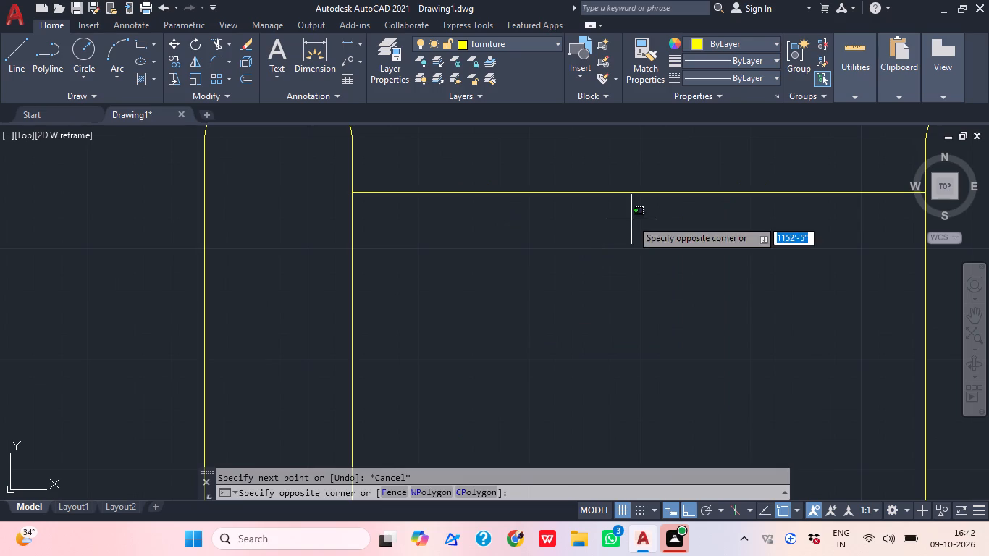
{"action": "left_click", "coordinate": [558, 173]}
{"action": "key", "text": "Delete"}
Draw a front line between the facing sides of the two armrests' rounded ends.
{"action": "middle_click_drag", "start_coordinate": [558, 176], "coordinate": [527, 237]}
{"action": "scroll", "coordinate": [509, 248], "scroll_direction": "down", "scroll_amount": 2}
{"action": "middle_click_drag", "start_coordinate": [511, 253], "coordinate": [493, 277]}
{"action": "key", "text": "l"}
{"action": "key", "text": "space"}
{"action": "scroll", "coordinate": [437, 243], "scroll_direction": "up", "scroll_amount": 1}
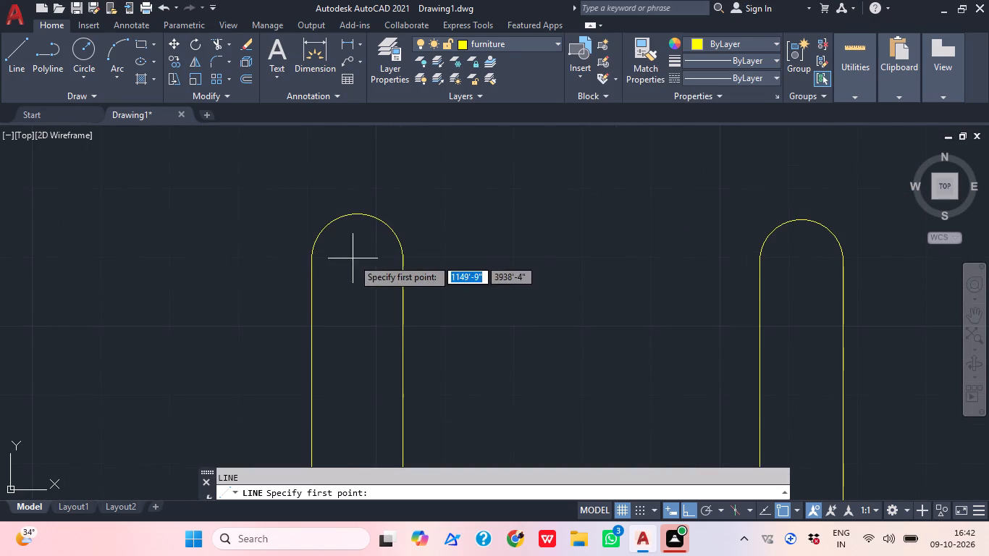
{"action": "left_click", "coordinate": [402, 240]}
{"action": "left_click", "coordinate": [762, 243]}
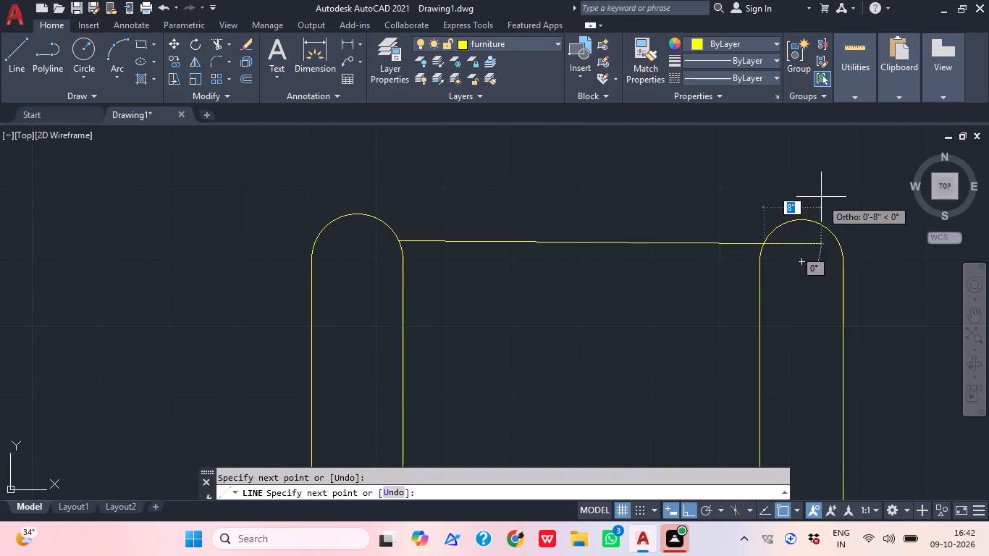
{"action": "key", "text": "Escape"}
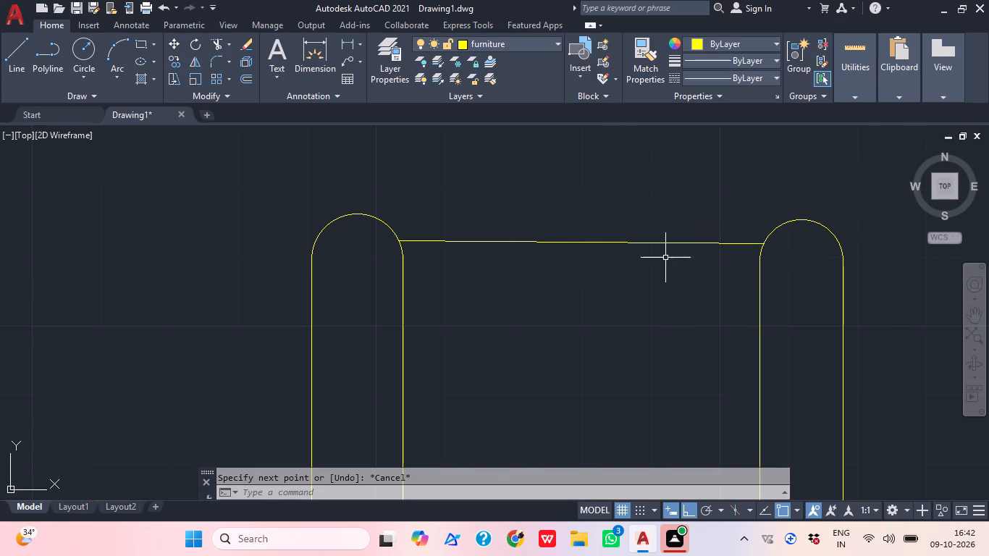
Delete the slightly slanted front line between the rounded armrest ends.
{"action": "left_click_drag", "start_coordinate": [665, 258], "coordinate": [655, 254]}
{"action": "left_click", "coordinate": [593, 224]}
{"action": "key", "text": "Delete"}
Draw a straight horizontal front line from the left armrest's rounded end to past the right armrest.
{"action": "type", "text": "L"}
{"action": "key", "text": "space"}
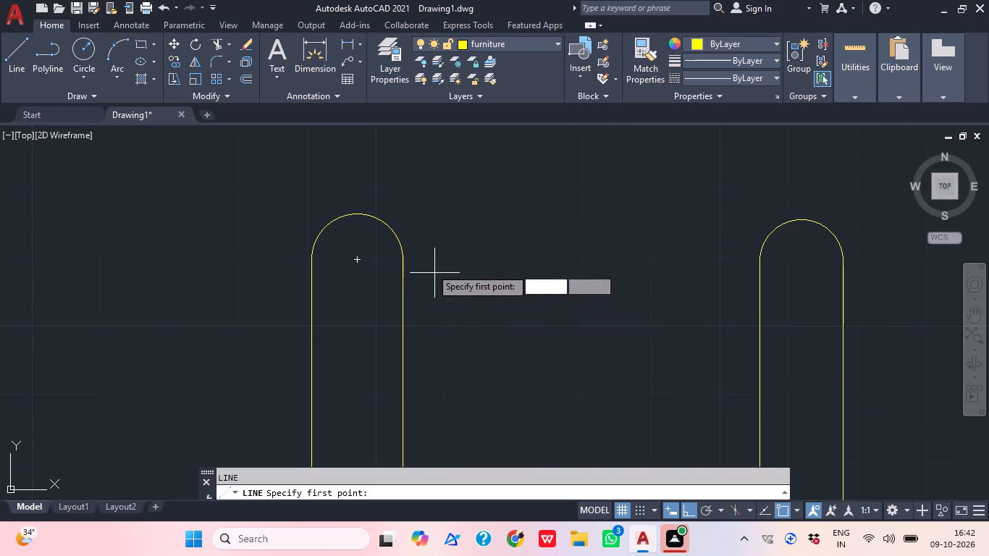
{"action": "left_click", "coordinate": [397, 237]}
{"action": "left_click", "coordinate": [914, 269]}
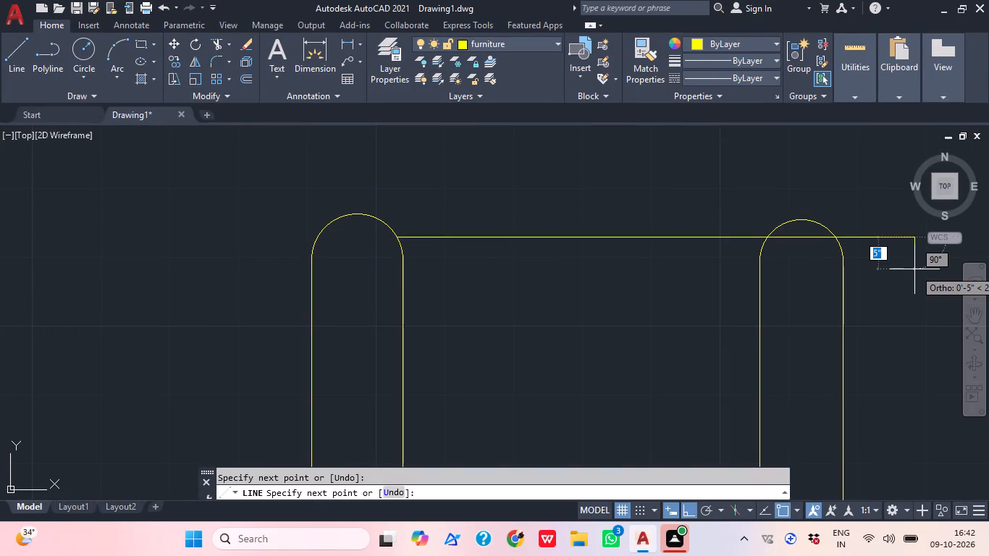
{"action": "key", "text": "Escape"}
Trim the front line's excess inside and beyond the right armrest's rounded end.
{"action": "type", "text": "TR"}
{"action": "key", "text": "space"}
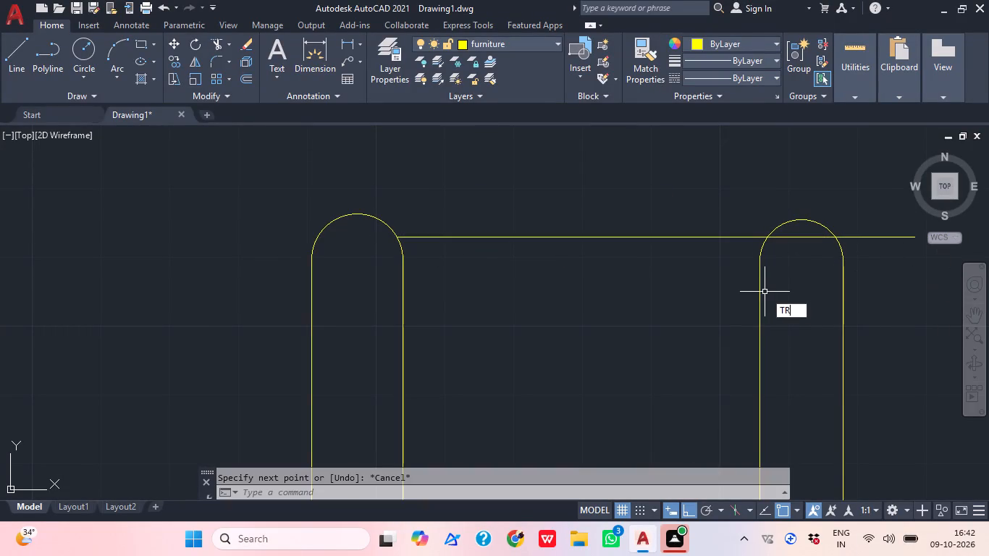
{"action": "left_click", "coordinate": [805, 261]}
{"action": "left_click", "coordinate": [795, 237]}
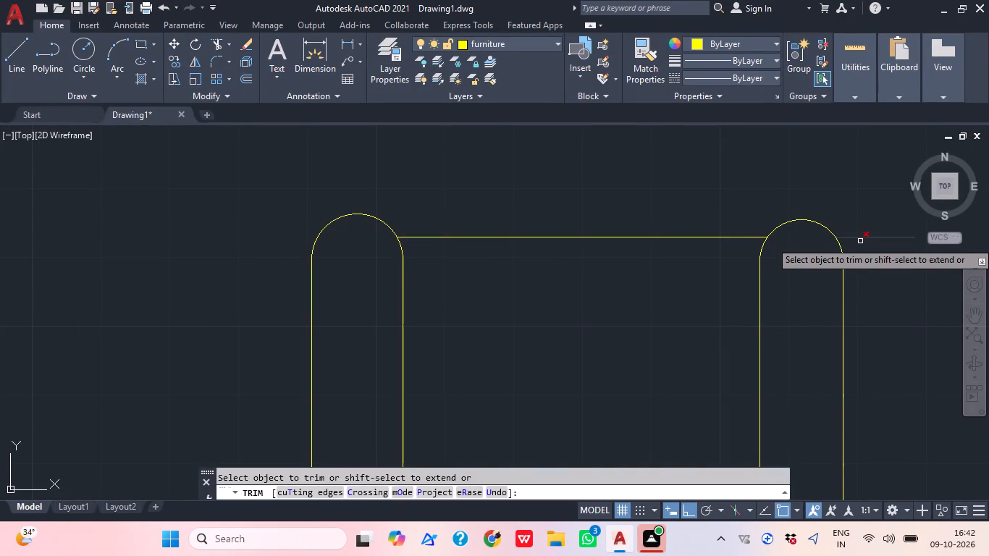
{"action": "left_click", "coordinate": [860, 241]}
{"action": "left_click", "coordinate": [861, 235]}
{"action": "key", "text": "Escape"}
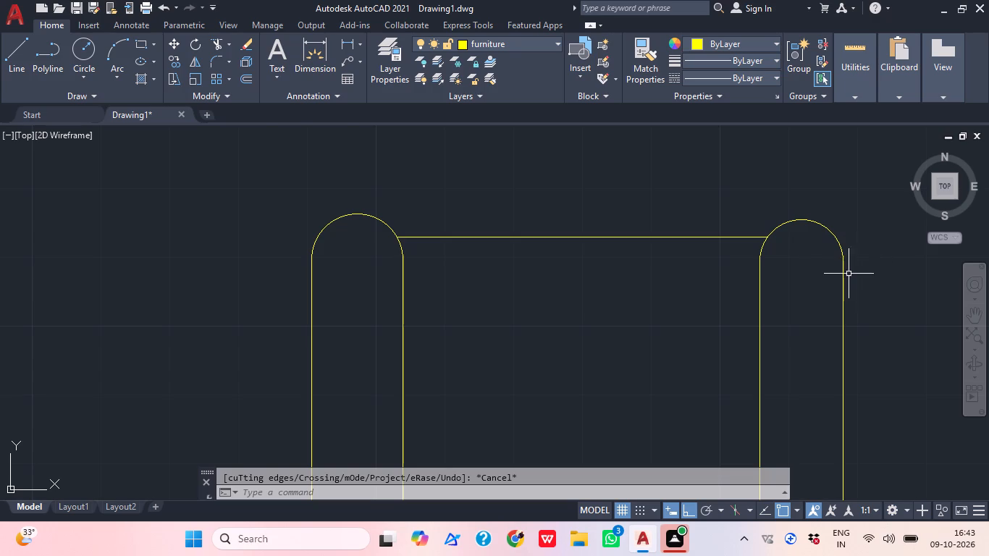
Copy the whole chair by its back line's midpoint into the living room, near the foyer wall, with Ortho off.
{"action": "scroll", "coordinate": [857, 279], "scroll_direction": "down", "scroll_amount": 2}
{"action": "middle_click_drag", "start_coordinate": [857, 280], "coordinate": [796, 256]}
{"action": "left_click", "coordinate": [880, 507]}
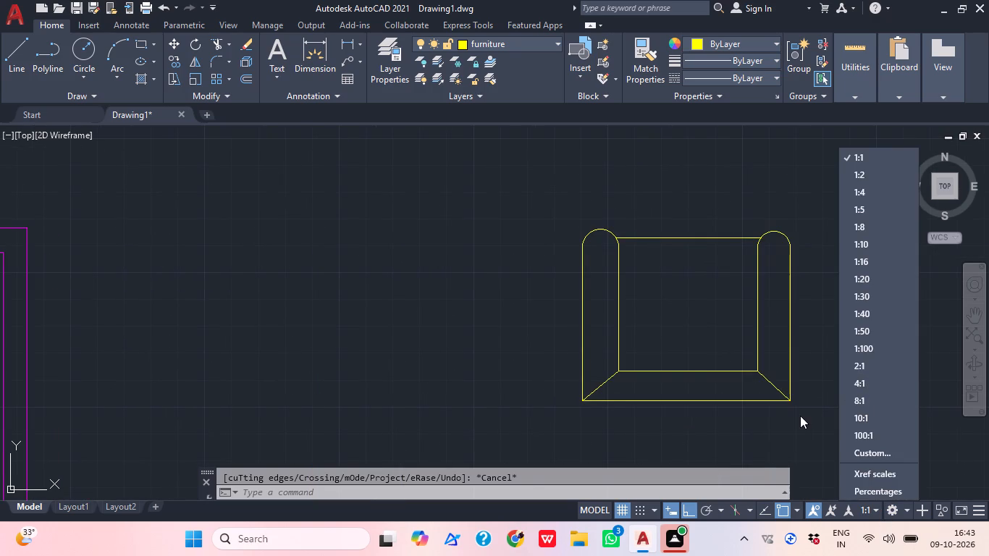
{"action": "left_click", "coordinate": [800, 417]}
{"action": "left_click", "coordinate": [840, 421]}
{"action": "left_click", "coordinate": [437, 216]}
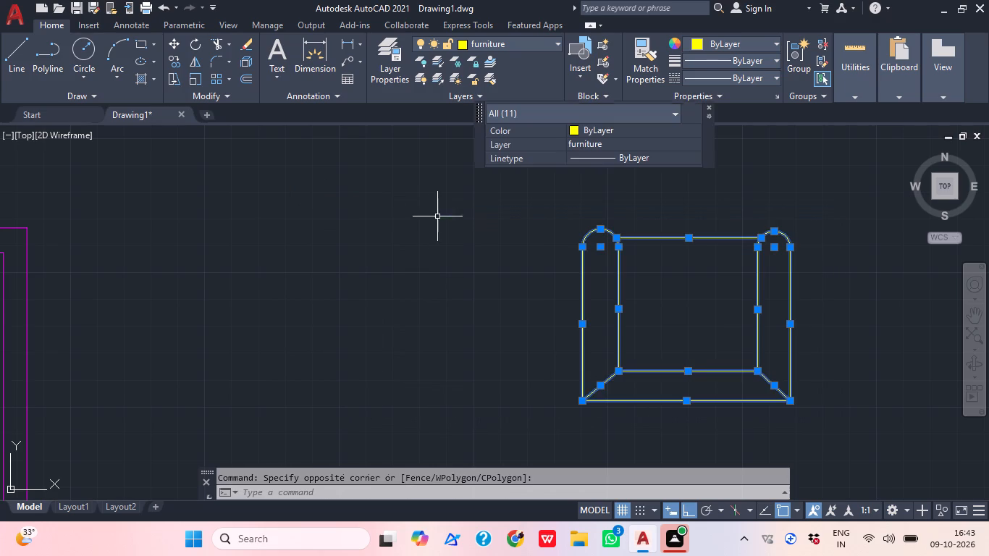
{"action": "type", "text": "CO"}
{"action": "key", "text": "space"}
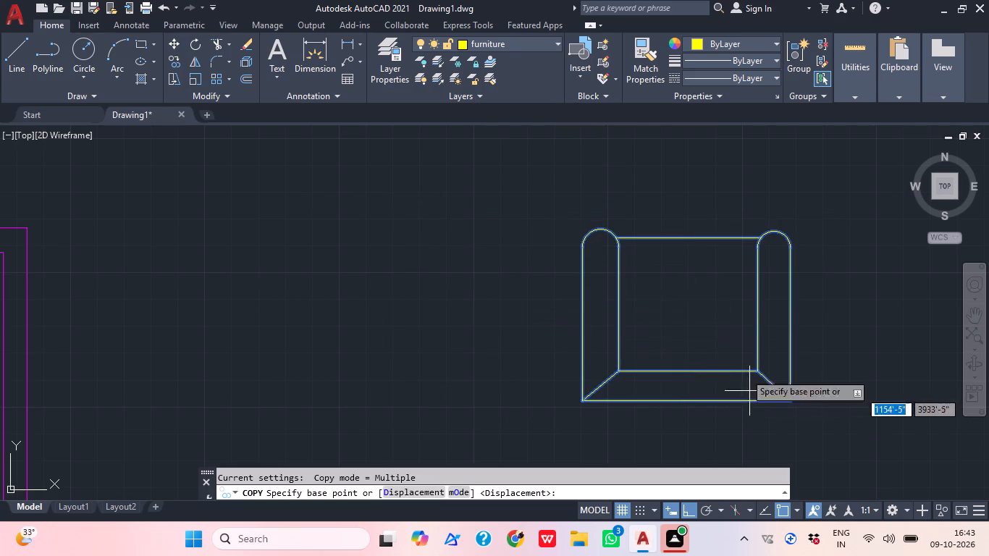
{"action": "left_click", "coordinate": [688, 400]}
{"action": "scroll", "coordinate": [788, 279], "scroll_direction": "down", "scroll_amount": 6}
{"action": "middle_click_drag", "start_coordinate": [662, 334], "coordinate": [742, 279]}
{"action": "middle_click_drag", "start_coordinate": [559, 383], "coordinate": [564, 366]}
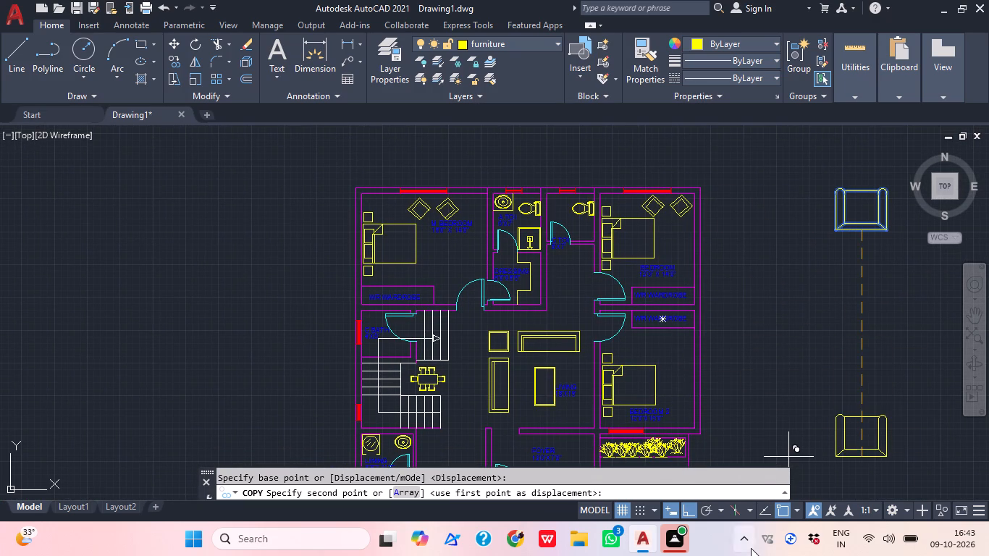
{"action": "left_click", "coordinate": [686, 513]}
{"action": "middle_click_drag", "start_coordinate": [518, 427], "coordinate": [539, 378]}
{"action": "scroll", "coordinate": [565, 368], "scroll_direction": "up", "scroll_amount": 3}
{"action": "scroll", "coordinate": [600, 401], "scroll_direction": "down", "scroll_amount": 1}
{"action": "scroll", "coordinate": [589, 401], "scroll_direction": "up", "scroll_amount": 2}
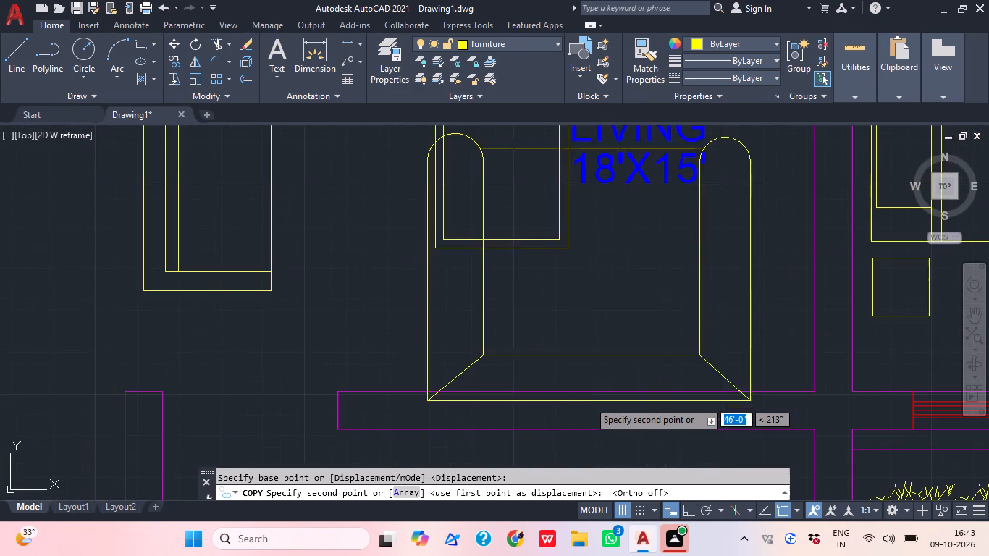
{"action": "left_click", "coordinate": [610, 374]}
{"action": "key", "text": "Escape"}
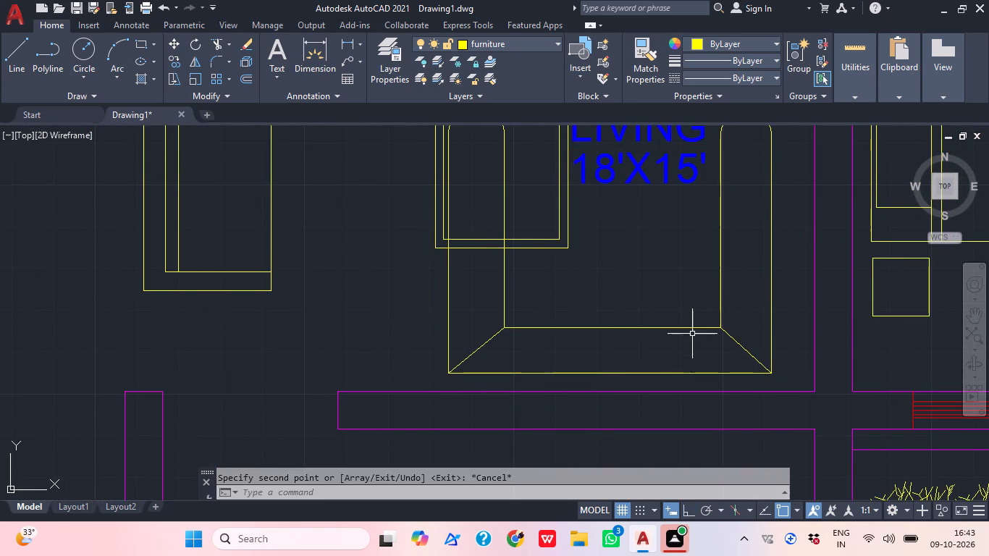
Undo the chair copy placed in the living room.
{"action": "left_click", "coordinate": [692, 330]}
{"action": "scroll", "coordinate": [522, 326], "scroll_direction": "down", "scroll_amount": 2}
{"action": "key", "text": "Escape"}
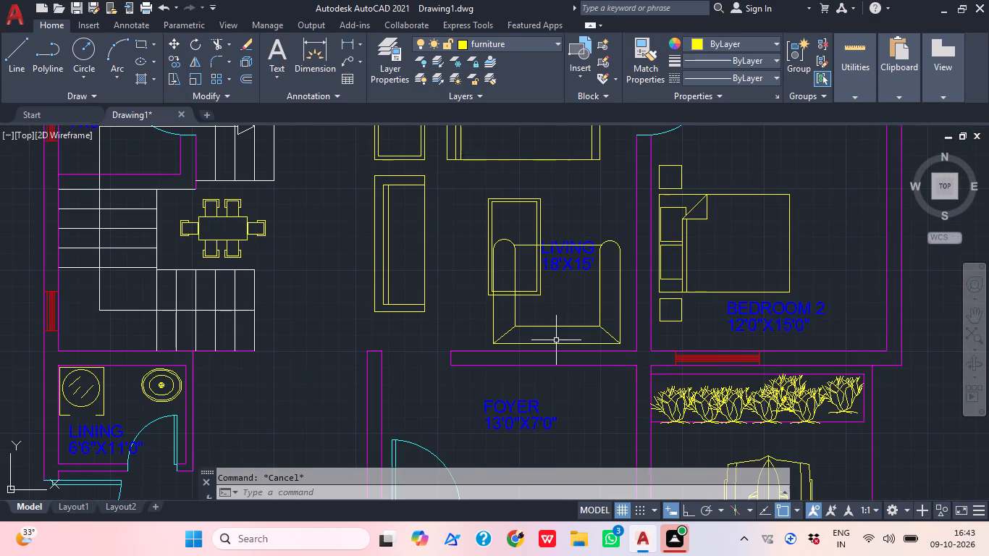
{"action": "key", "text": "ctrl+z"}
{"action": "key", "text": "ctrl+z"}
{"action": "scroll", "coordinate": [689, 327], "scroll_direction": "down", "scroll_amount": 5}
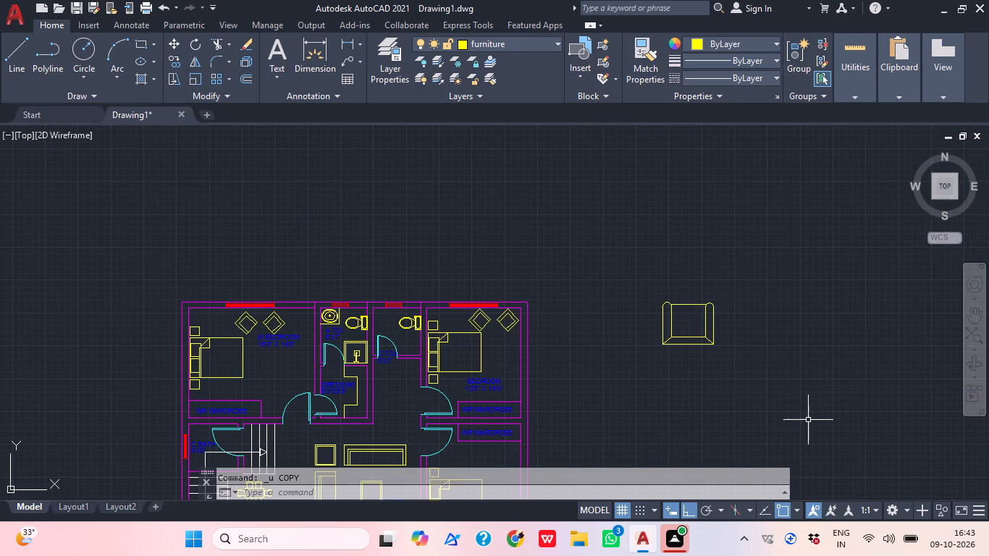
Scale the newly drawn chair beside the floor plan down to roughly a third of its size.
{"action": "left_click", "coordinate": [791, 397]}
{"action": "left_click", "coordinate": [625, 283]}
{"action": "type", "text": "SC"}
{"action": "key", "text": "space"}
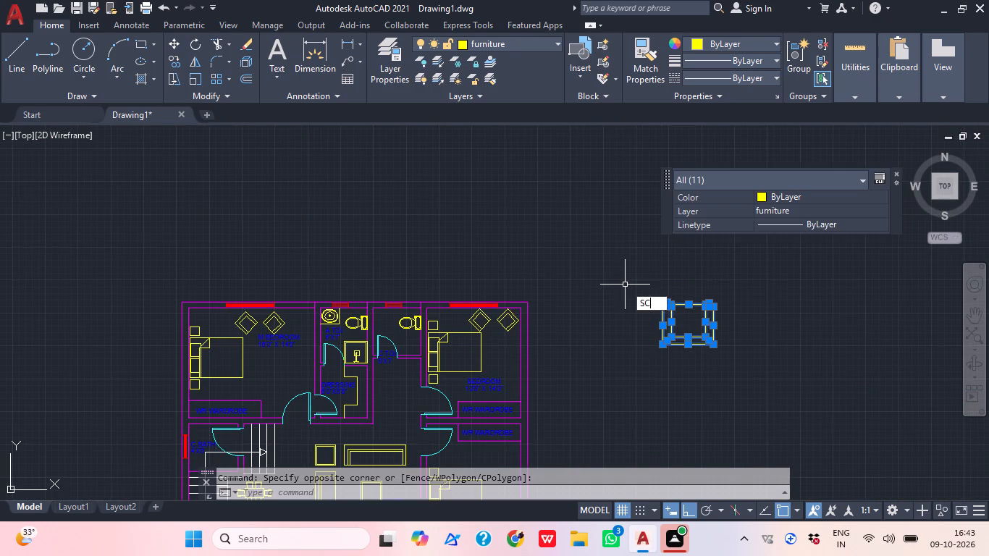
{"action": "left_click", "coordinate": [680, 323]}
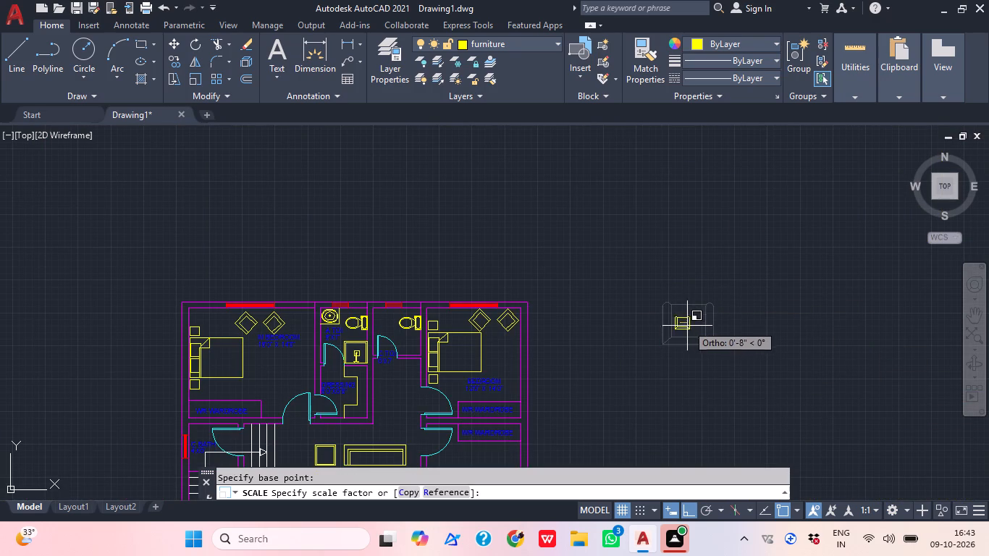
{"action": "scroll", "coordinate": [691, 328], "scroll_direction": "up", "scroll_amount": 4}
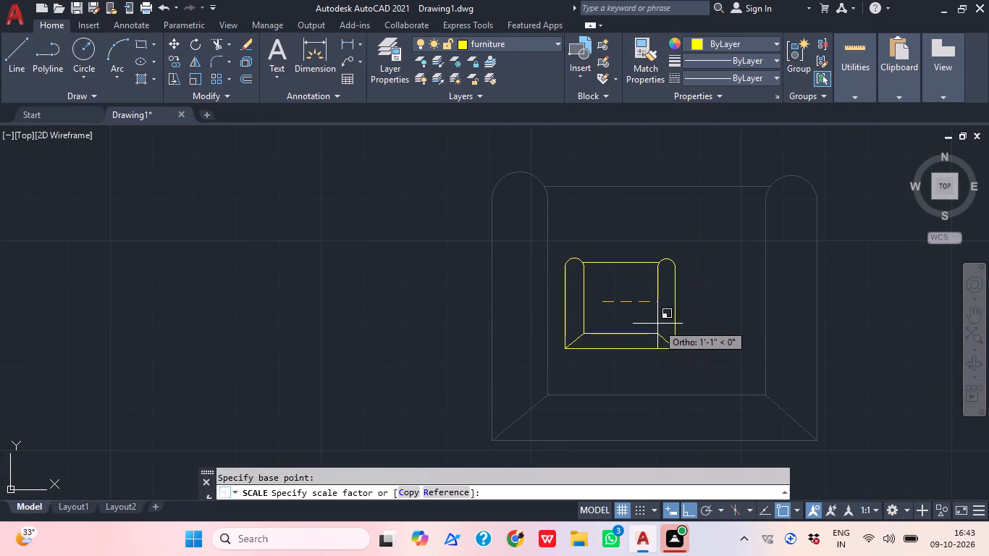
{"action": "left_click", "coordinate": [657, 324]}
With Ortho off, copy the scaled chair by its back line's midpoint to two side-by-side spots in the living room, backs toward the foyer wall.
{"action": "left_click", "coordinate": [715, 366]}
{"action": "left_click", "coordinate": [466, 233]}
{"action": "type", "text": "CO"}
{"action": "key", "text": "space"}
{"action": "left_click", "coordinate": [617, 351]}
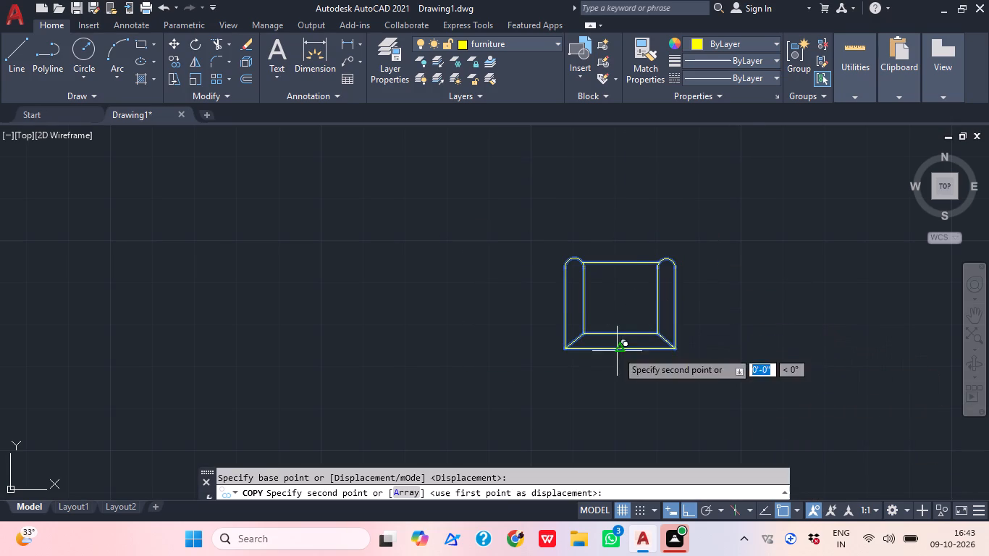
{"action": "scroll", "coordinate": [684, 325], "scroll_direction": "down", "scroll_amount": 3}
{"action": "middle_click_drag", "start_coordinate": [510, 389], "coordinate": [679, 306]}
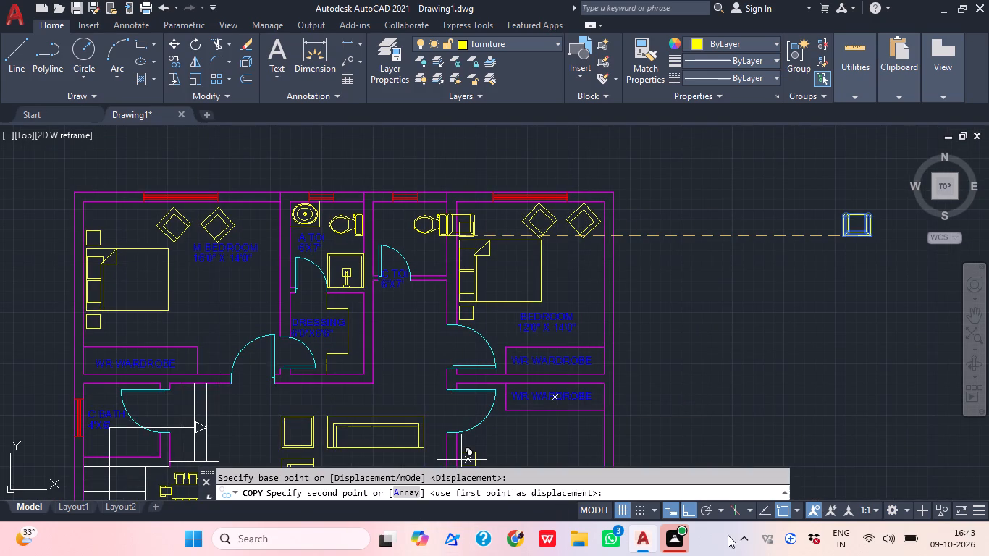
{"action": "left_click", "coordinate": [686, 507]}
{"action": "scroll", "coordinate": [634, 401], "scroll_direction": "down", "scroll_amount": 1}
{"action": "middle_click_drag", "start_coordinate": [634, 401], "coordinate": [689, 355]}
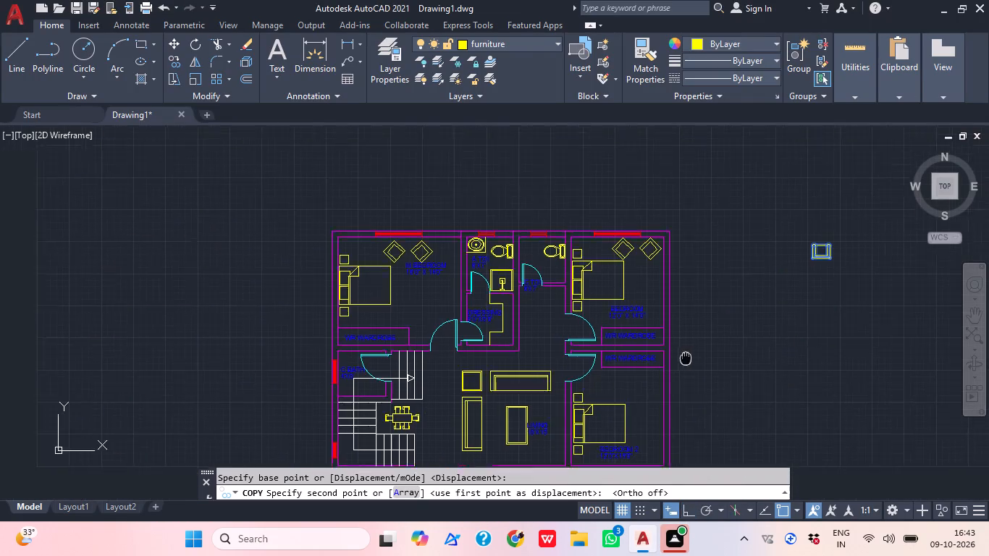
{"action": "middle_click_drag", "start_coordinate": [689, 355], "coordinate": [700, 347]}
{"action": "middle_click_drag", "start_coordinate": [542, 430], "coordinate": [570, 392]}
{"action": "scroll", "coordinate": [571, 391], "scroll_direction": "up", "scroll_amount": 2}
{"action": "middle_click_drag", "start_coordinate": [573, 425], "coordinate": [598, 397]}
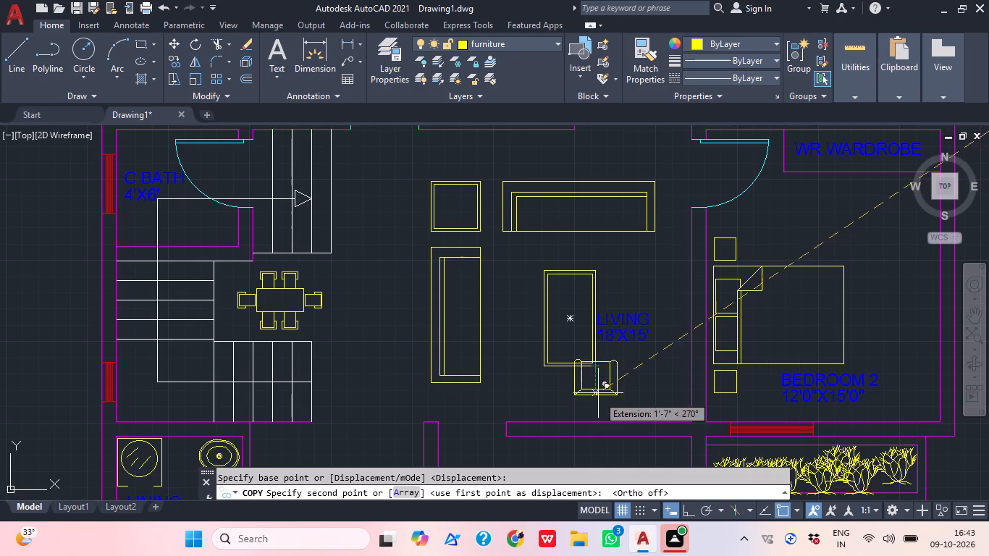
{"action": "scroll", "coordinate": [599, 416], "scroll_direction": "up", "scroll_amount": 2}
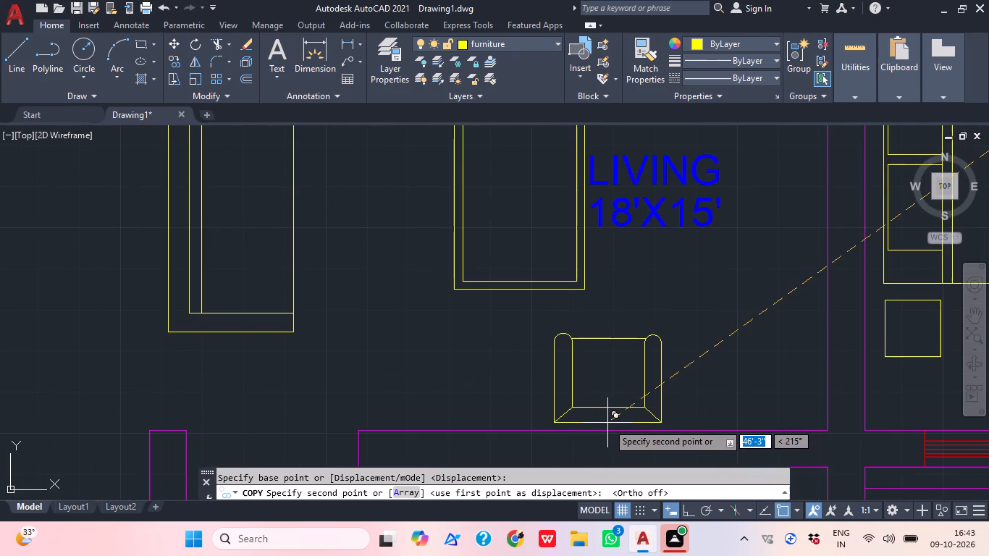
{"action": "left_click", "coordinate": [607, 416]}
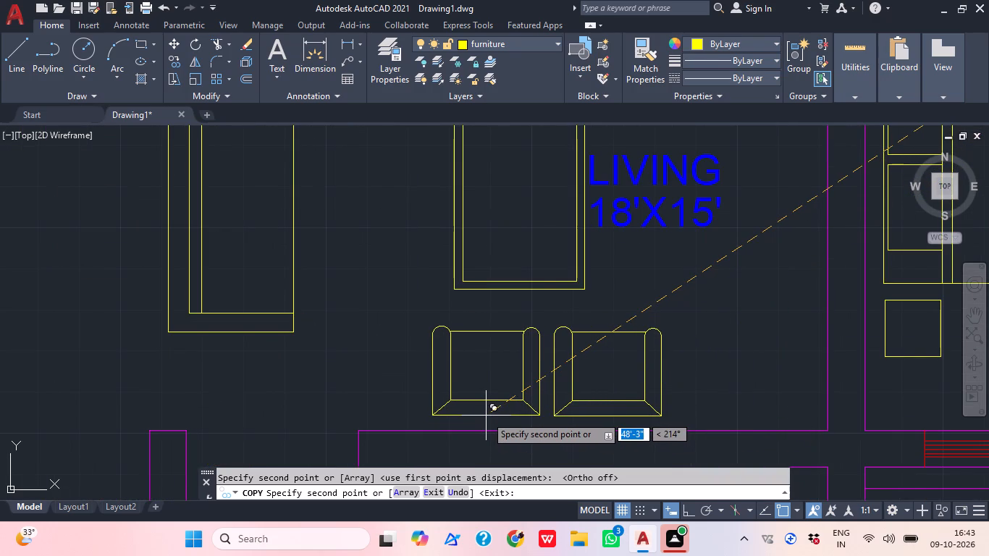
{"action": "left_click", "coordinate": [486, 416]}
{"action": "key", "text": "Escape"}
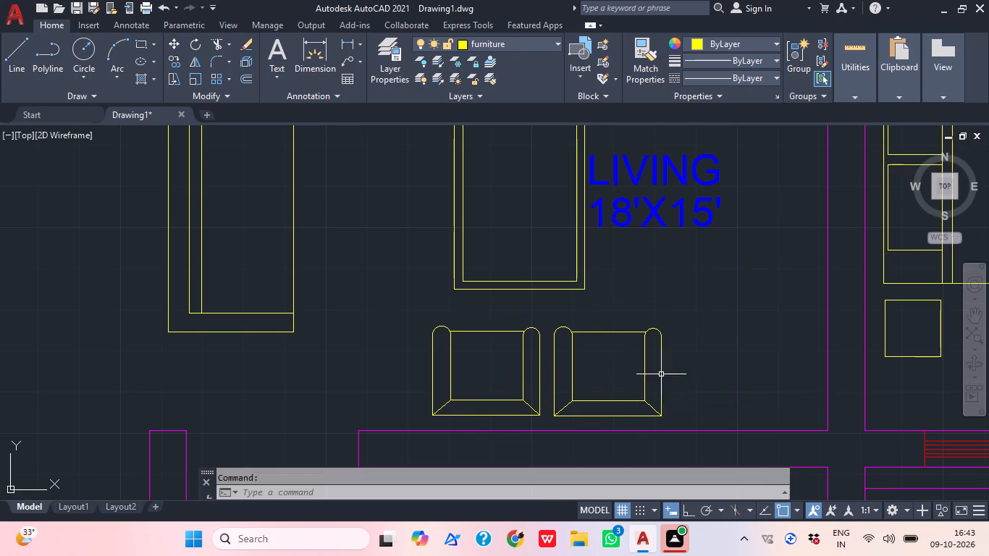
Move both living room chairs together about 1' toward the Bedroom 2 wall.
{"action": "middle_click_drag", "start_coordinate": [662, 373], "coordinate": [689, 362]}
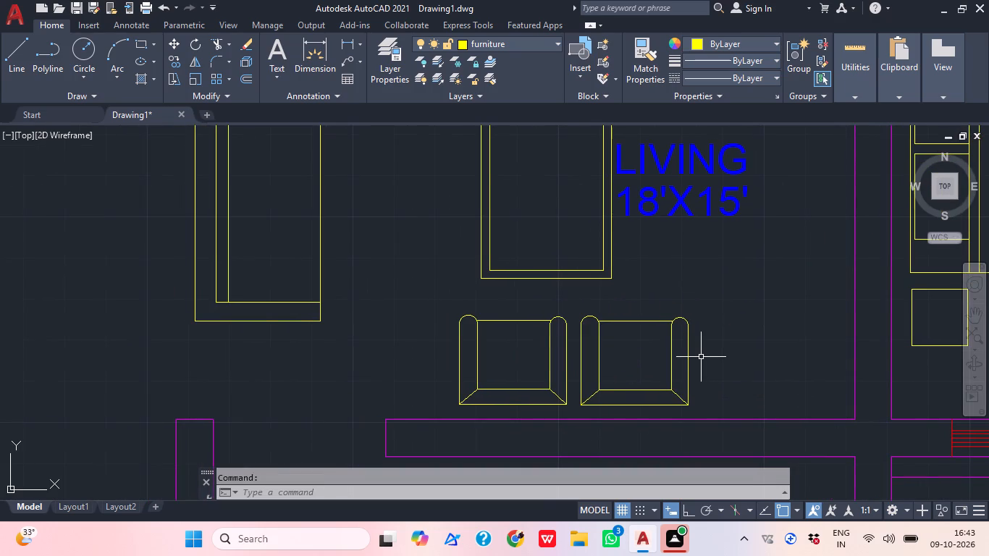
{"action": "middle_click_drag", "start_coordinate": [685, 355], "coordinate": [653, 355]}
{"action": "left_click", "coordinate": [696, 387]}
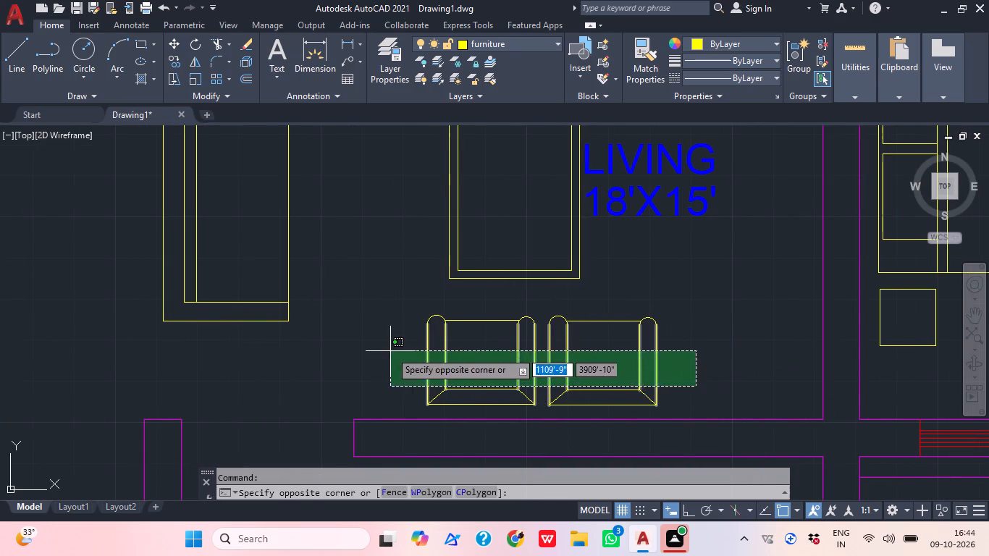
{"action": "left_click", "coordinate": [388, 353]}
{"action": "key", "text": "Escape"}
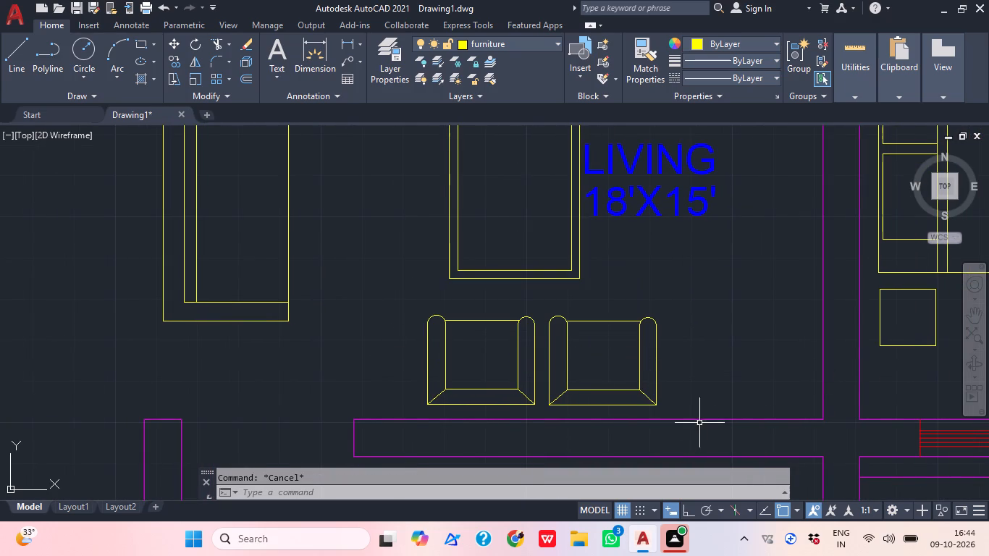
{"action": "left_click", "coordinate": [676, 411]}
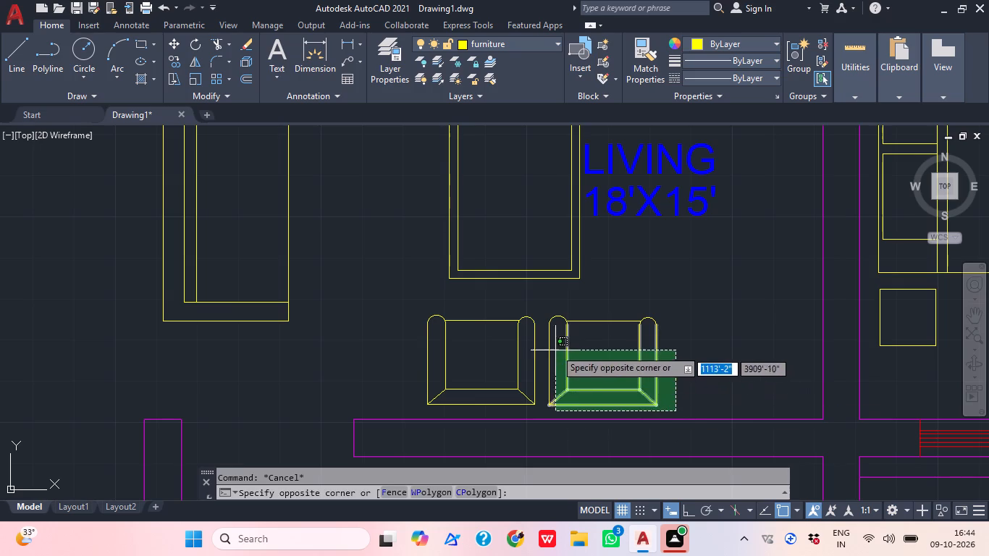
{"action": "left_click", "coordinate": [380, 300]}
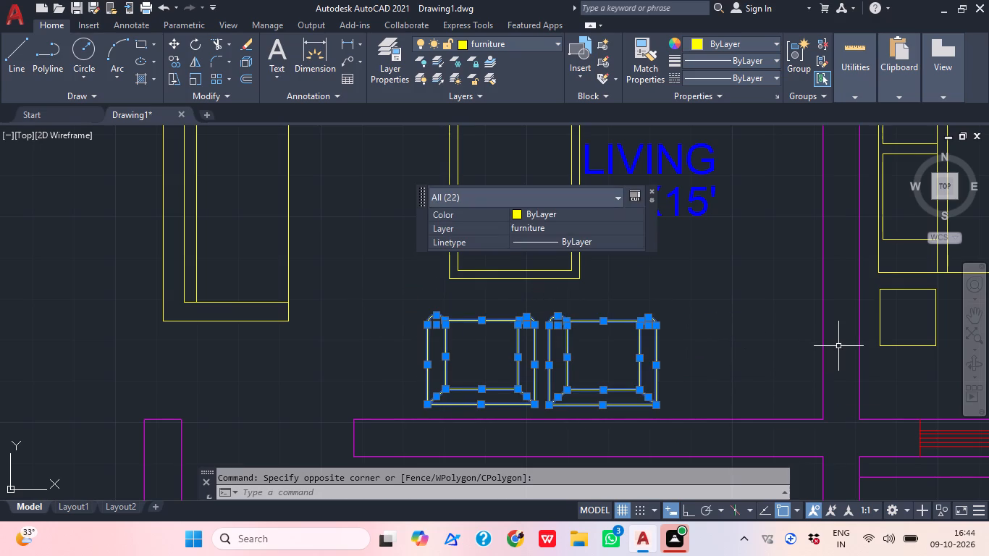
{"action": "type", "text": "M"}
{"action": "key", "text": "space"}
{"action": "left_click", "coordinate": [694, 340]}
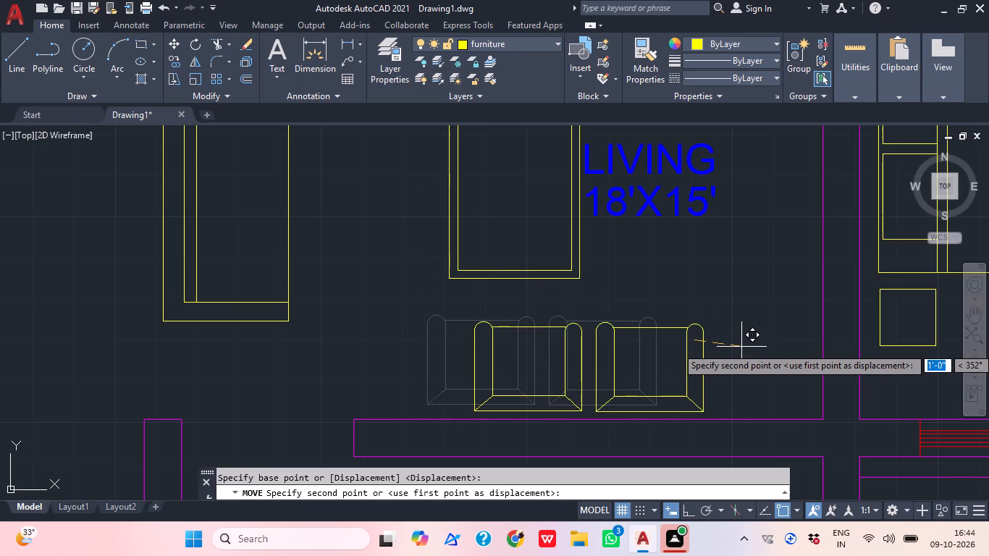
{"action": "left_click", "coordinate": [743, 336]}
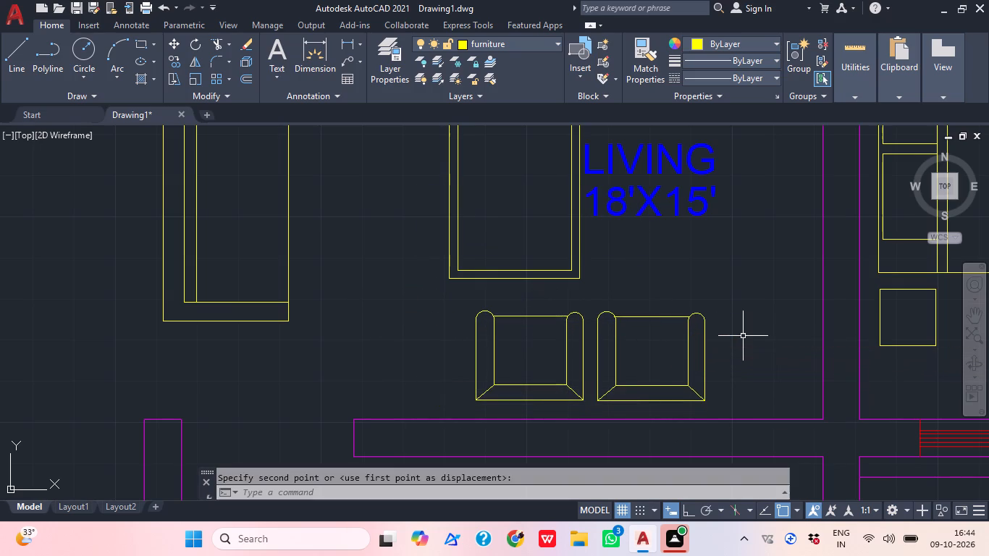
Examine how the two new chairs sit with the sofas and centre table in the living room.
{"action": "scroll", "coordinate": [783, 319], "scroll_direction": "down", "scroll_amount": 1}
{"action": "scroll", "coordinate": [783, 319], "scroll_direction": "up", "scroll_amount": 1}
{"action": "scroll", "coordinate": [783, 319], "scroll_direction": "down", "scroll_amount": 2}
{"action": "middle_click_drag", "start_coordinate": [788, 361], "coordinate": [762, 352]}
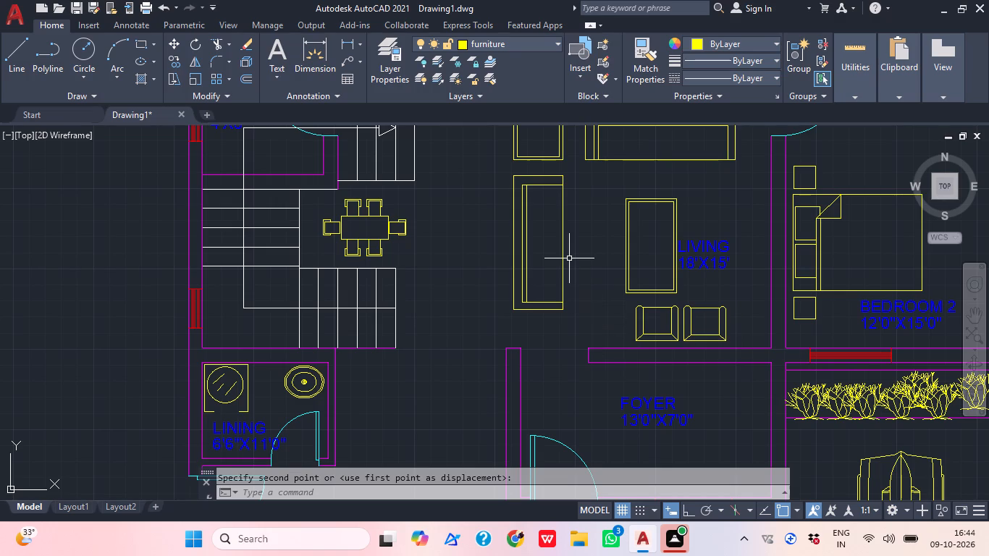
{"action": "scroll", "coordinate": [578, 227], "scroll_direction": "up", "scroll_amount": 3}
{"action": "middle_click_drag", "start_coordinate": [560, 229], "coordinate": [552, 256]}
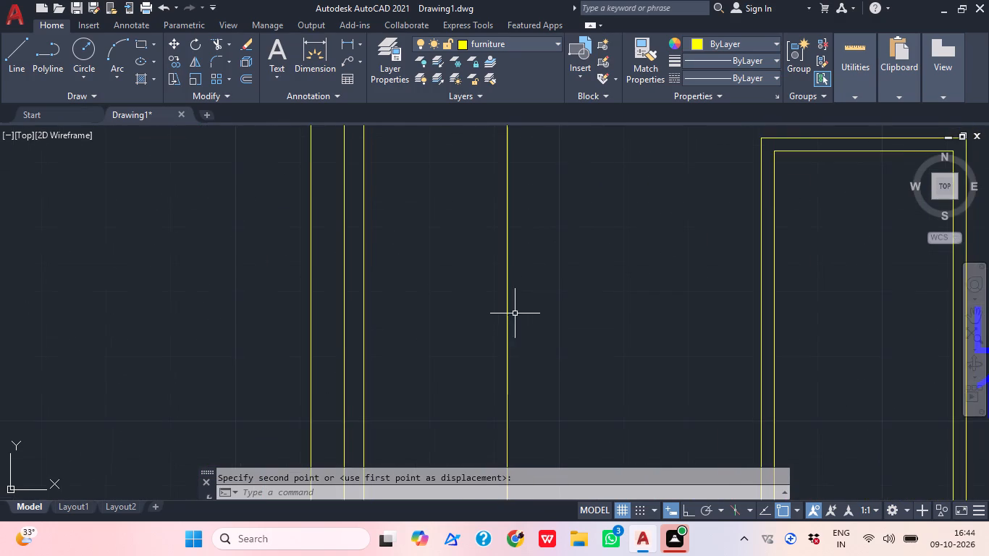
{"action": "scroll", "coordinate": [563, 286], "scroll_direction": "down", "scroll_amount": 3}
{"action": "middle_click_drag", "start_coordinate": [718, 269], "coordinate": [597, 254]}
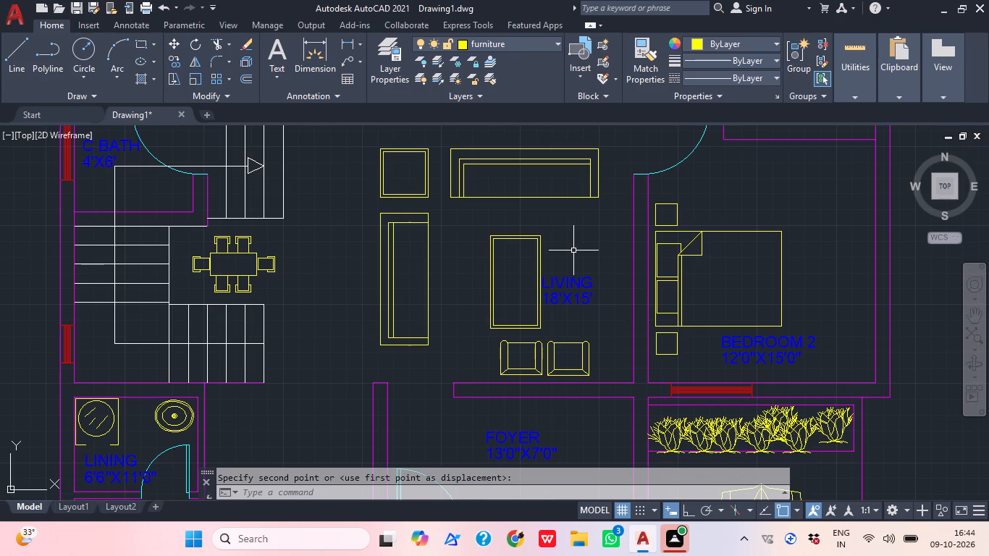
Copy the pair of living room chairs about 7'-7" straight down into the foyer, with Ortho on.
{"action": "middle_click_drag", "start_coordinate": [575, 354], "coordinate": [588, 287]}
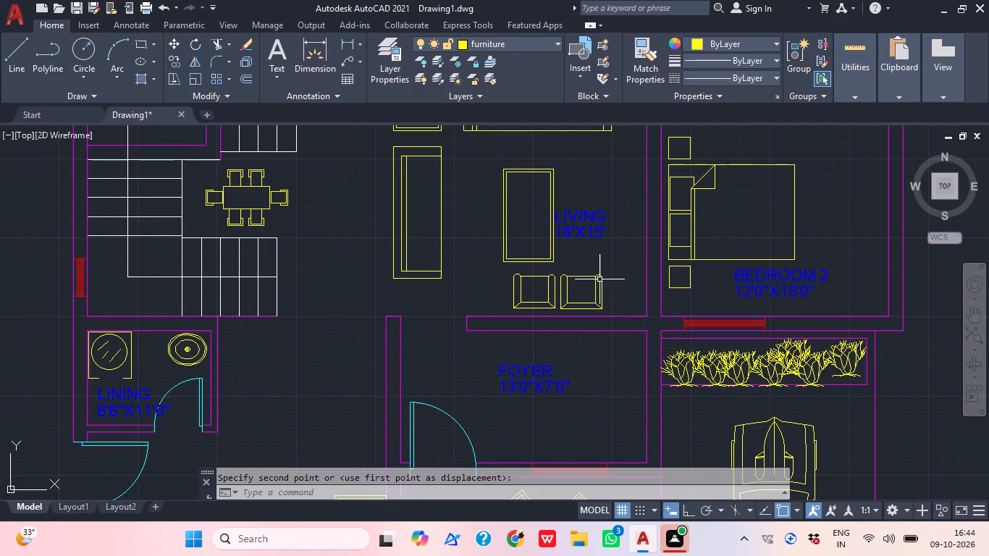
{"action": "left_click", "coordinate": [617, 292]}
{"action": "left_click", "coordinate": [501, 288]}
{"action": "scroll", "coordinate": [563, 277], "scroll_direction": "up", "scroll_amount": 2}
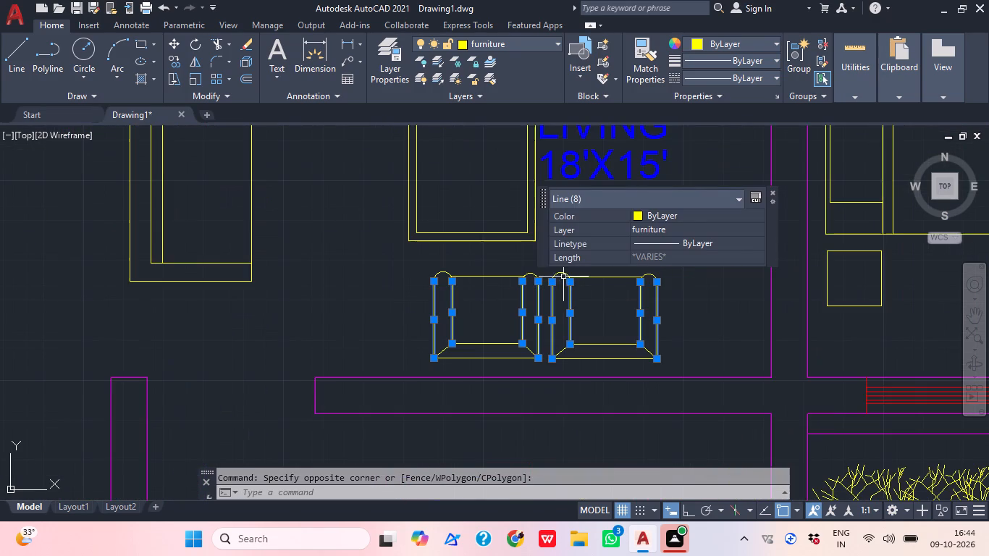
{"action": "left_click", "coordinate": [720, 356]}
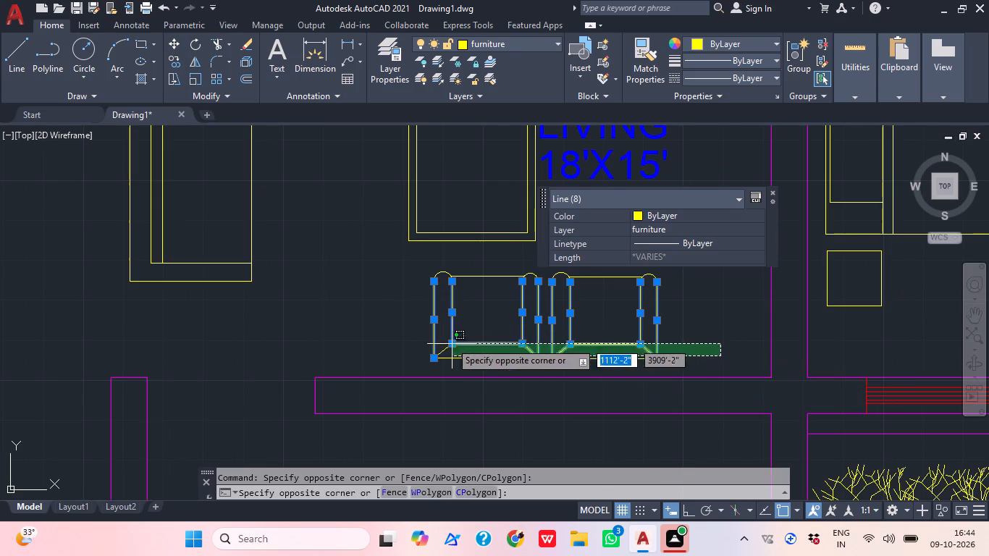
{"action": "left_click", "coordinate": [401, 365]}
{"action": "middle_click_drag", "start_coordinate": [652, 287], "coordinate": [668, 356]}
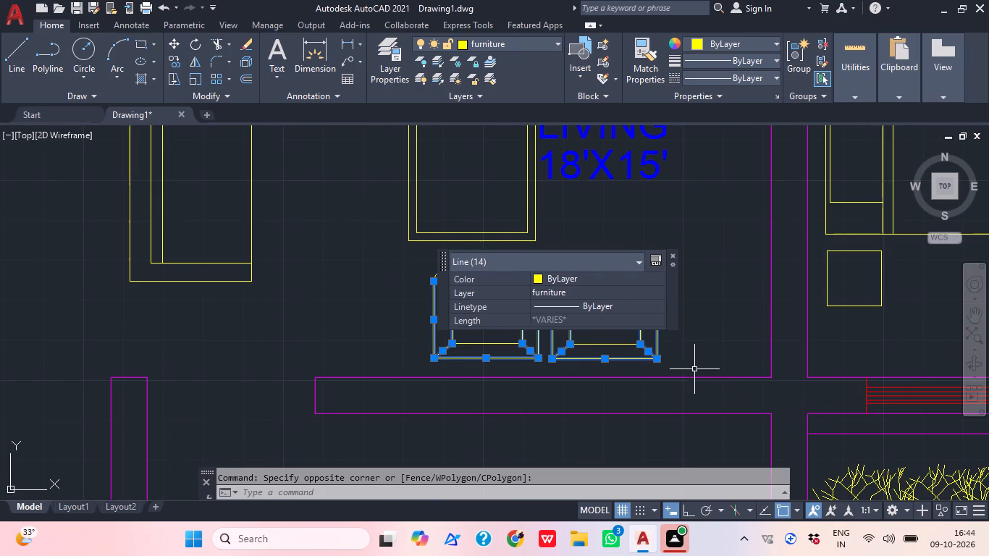
{"action": "left_click", "coordinate": [710, 351]}
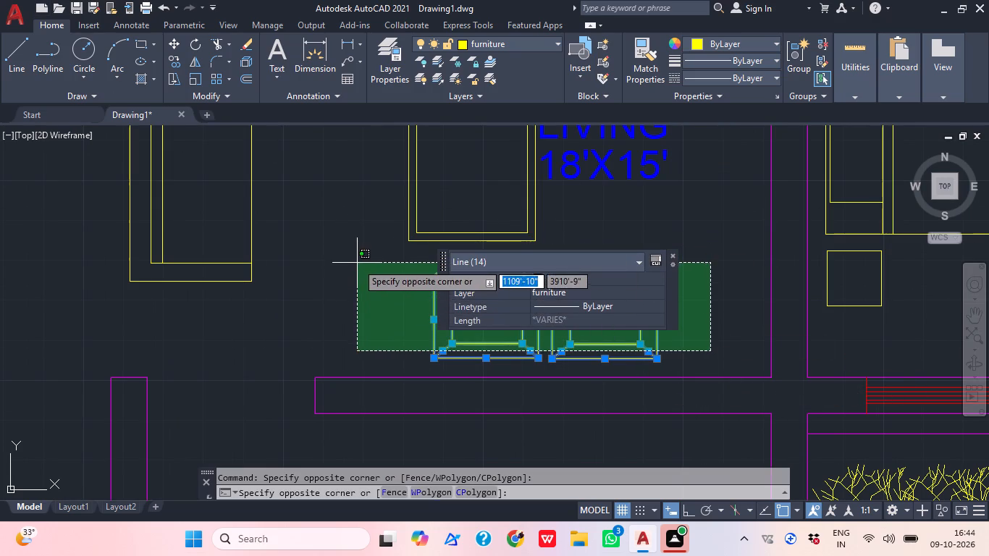
{"action": "left_click", "coordinate": [357, 263]}
{"action": "middle_click_drag", "start_coordinate": [503, 306], "coordinate": [473, 298]}
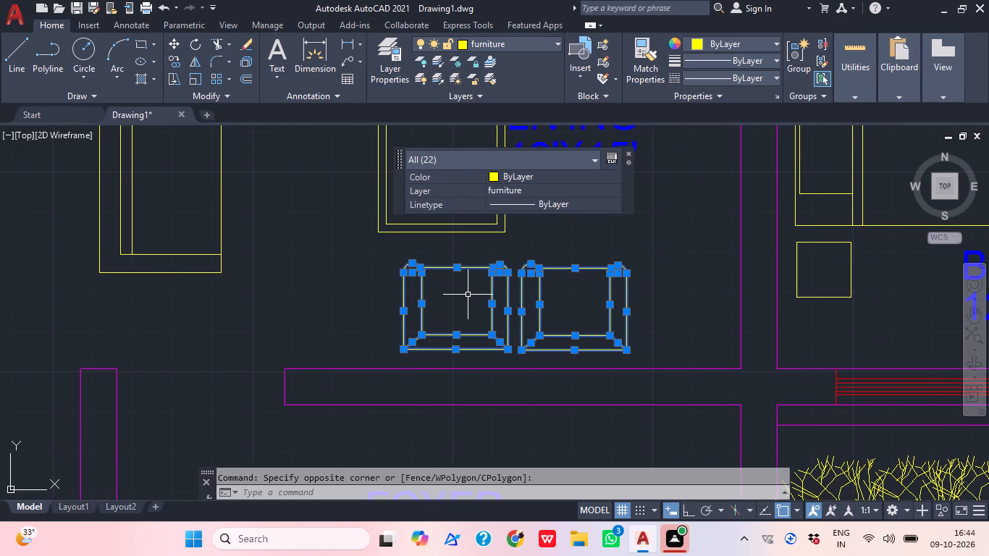
{"action": "type", "text": "CO"}
{"action": "key", "text": "space"}
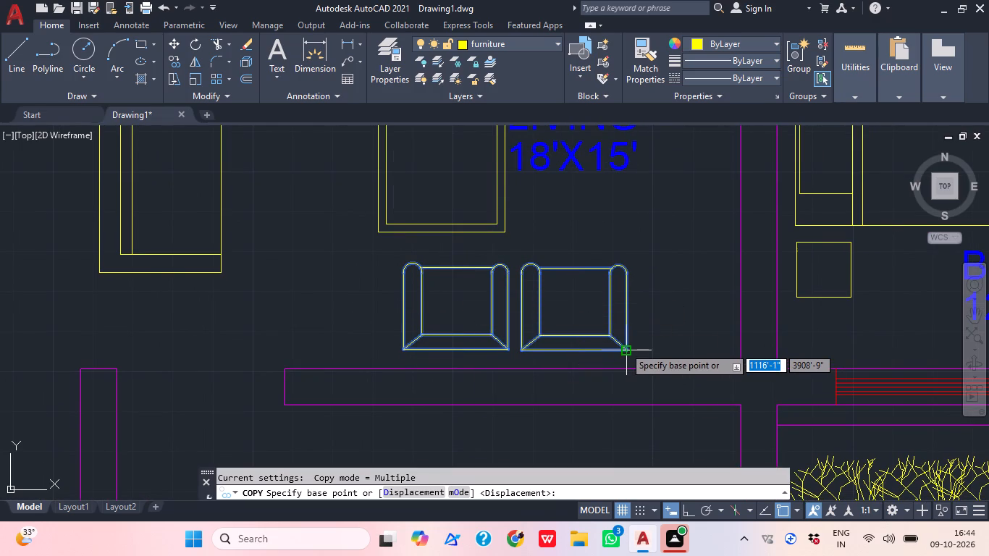
{"action": "left_click", "coordinate": [624, 347]}
{"action": "scroll", "coordinate": [622, 345], "scroll_direction": "down", "scroll_amount": 2}
{"action": "scroll", "coordinate": [631, 430], "scroll_direction": "down", "scroll_amount": 1}
{"action": "scroll", "coordinate": [631, 430], "scroll_direction": "up", "scroll_amount": 1}
{"action": "middle_click_drag", "start_coordinate": [629, 418], "coordinate": [628, 319]}
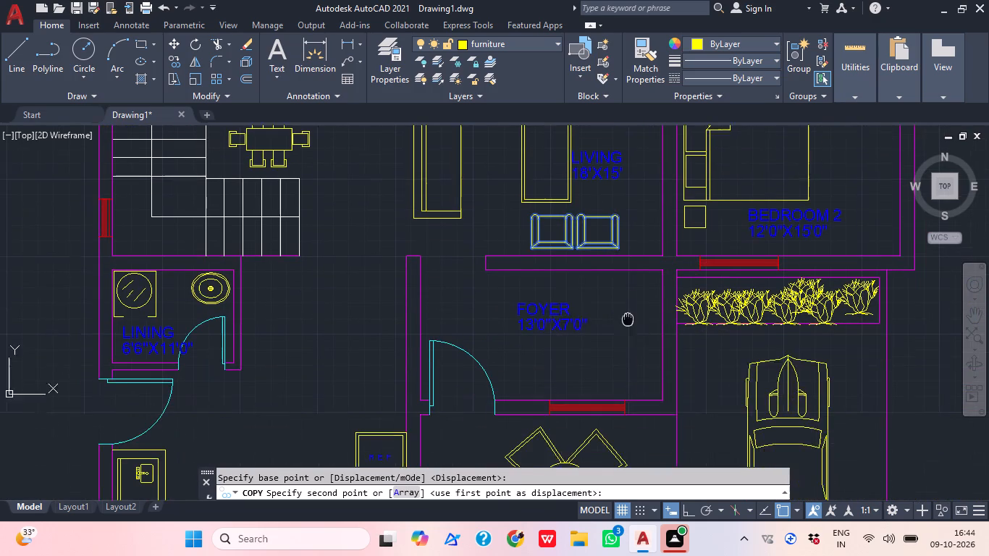
{"action": "middle_click_drag", "start_coordinate": [628, 319], "coordinate": [626, 318]}
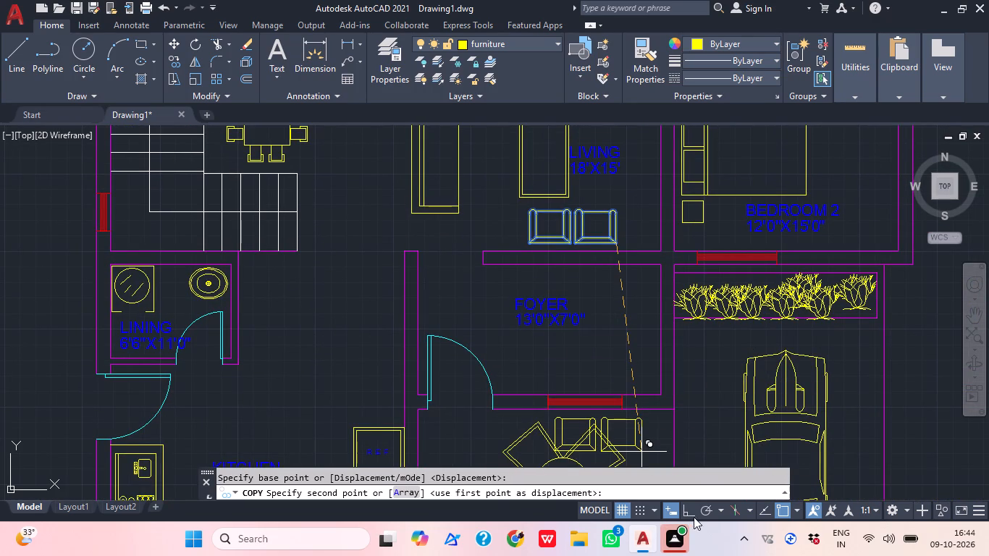
{"action": "left_click", "coordinate": [686, 514]}
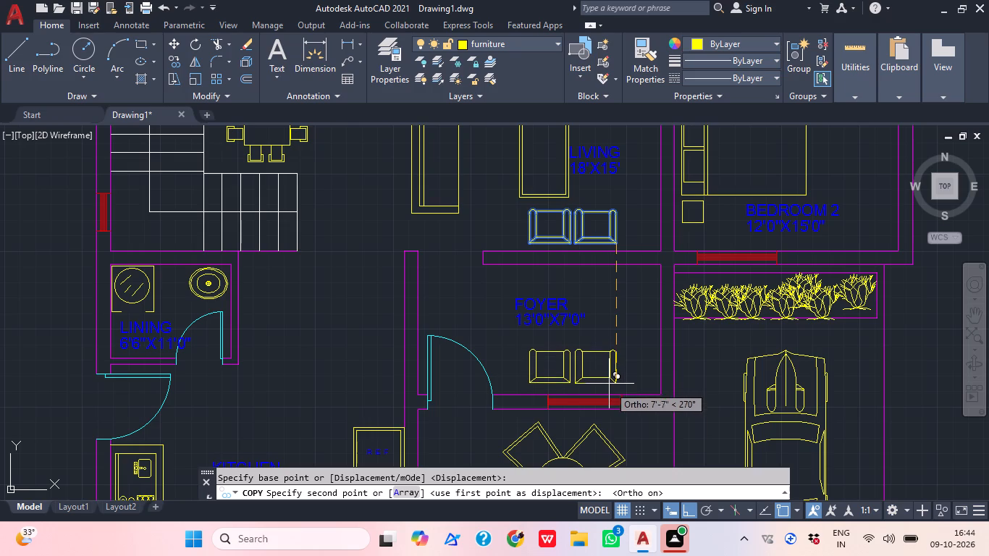
{"action": "left_click", "coordinate": [609, 382]}
{"action": "key", "text": "Escape"}
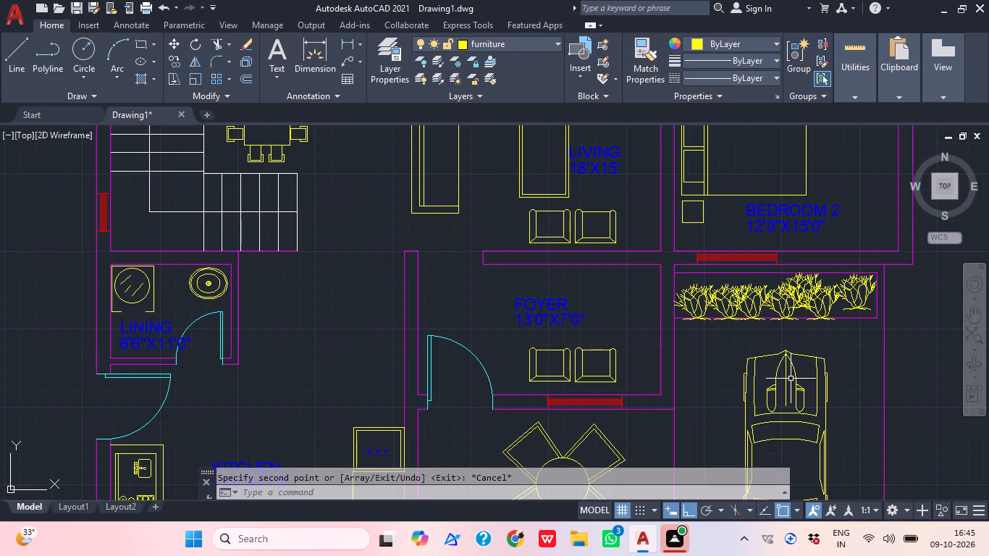
Rotate the spare chair outside the plan 90° counterclockwise about its base point so its back faces east.
{"action": "middle_click_drag", "start_coordinate": [686, 374], "coordinate": [580, 384]}
{"action": "scroll", "coordinate": [636, 323], "scroll_direction": "down", "scroll_amount": 2}
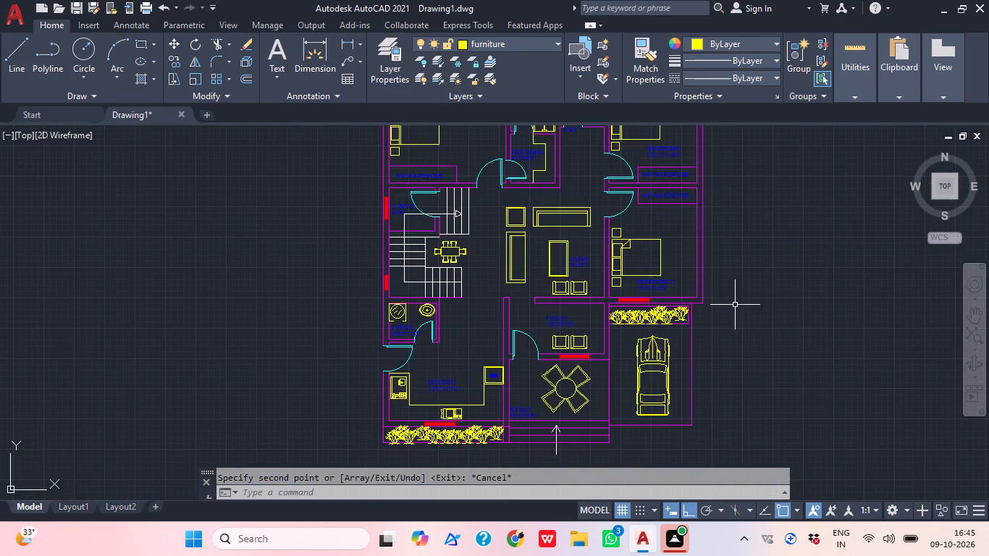
{"action": "middle_click_drag", "start_coordinate": [754, 292], "coordinate": [576, 397]}
{"action": "left_click", "coordinate": [716, 219]}
{"action": "left_click", "coordinate": [641, 179]}
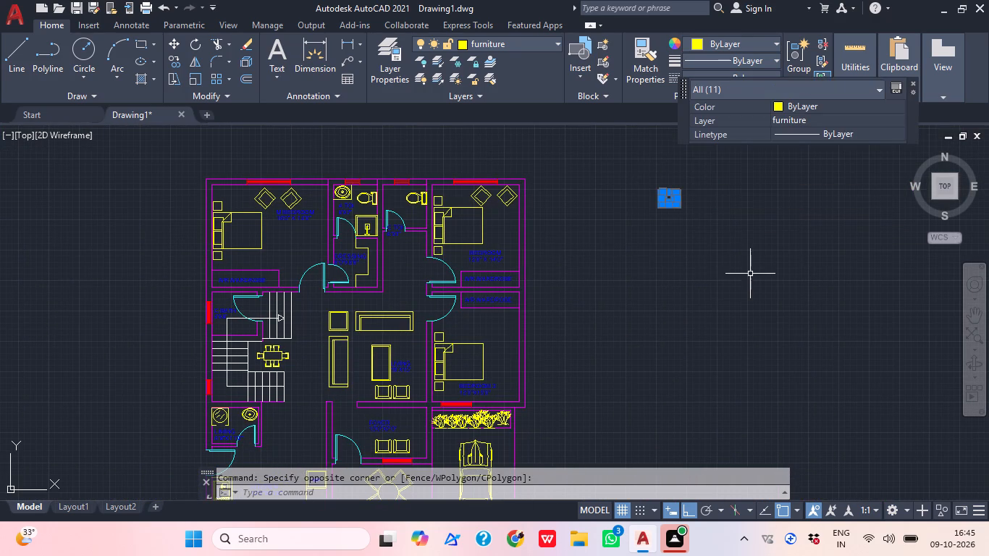
{"action": "type", "text": "RO"}
{"action": "key", "text": "space"}
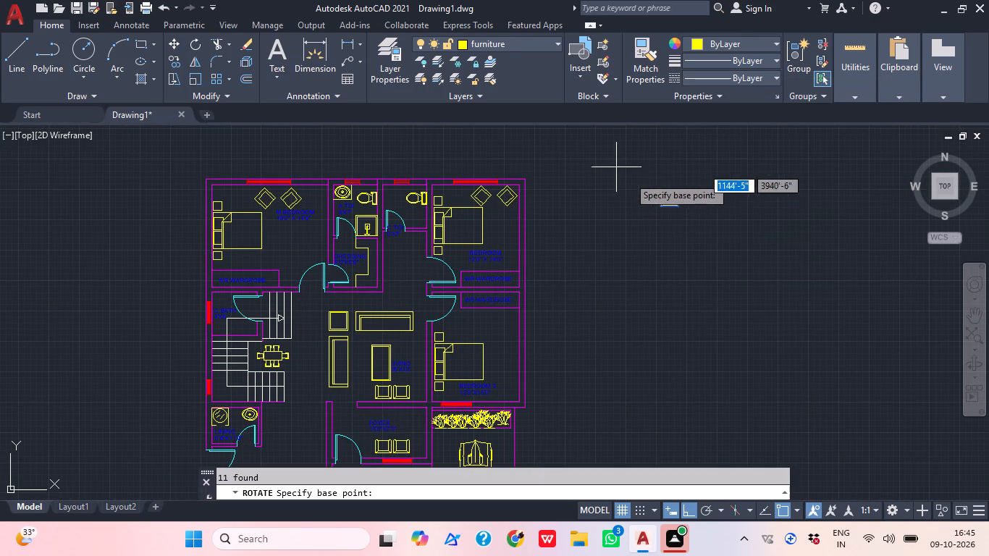
{"action": "left_click", "coordinate": [668, 190]}
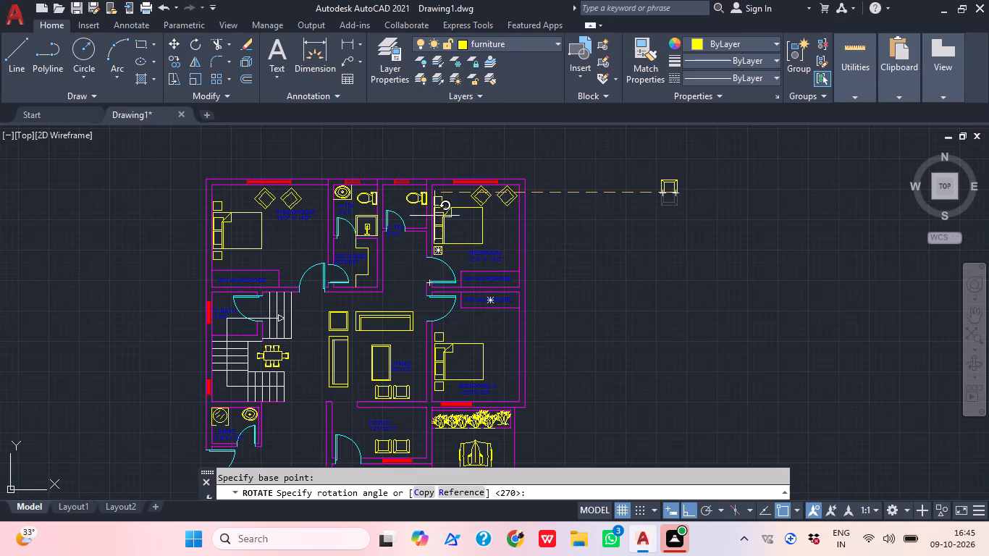
{"action": "middle_click_drag", "start_coordinate": [632, 181], "coordinate": [631, 290]}
{"action": "left_click", "coordinate": [650, 181]}
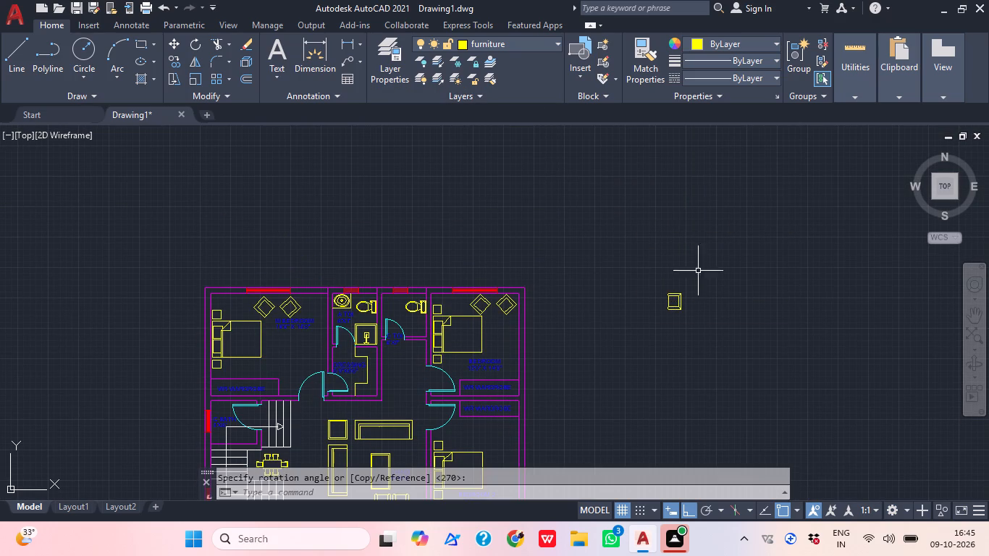
With Ortho off, move the rotated chair by its back line's midpoint into the foyer, its back against the wall on the car-porch side.
{"action": "left_click", "coordinate": [693, 324]}
{"action": "left_click", "coordinate": [650, 292]}
{"action": "type", "text": "M"}
{"action": "key", "text": "space"}
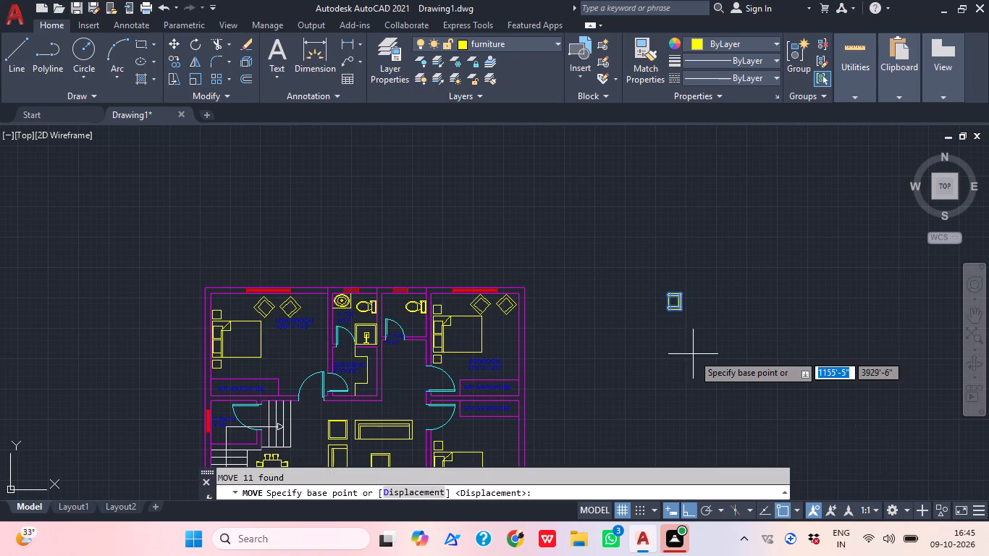
{"action": "scroll", "coordinate": [680, 338], "scroll_direction": "up", "scroll_amount": 4}
{"action": "middle_click_drag", "start_coordinate": [672, 216], "coordinate": [675, 337]}
{"action": "scroll", "coordinate": [675, 337], "scroll_direction": "up", "scroll_amount": 1}
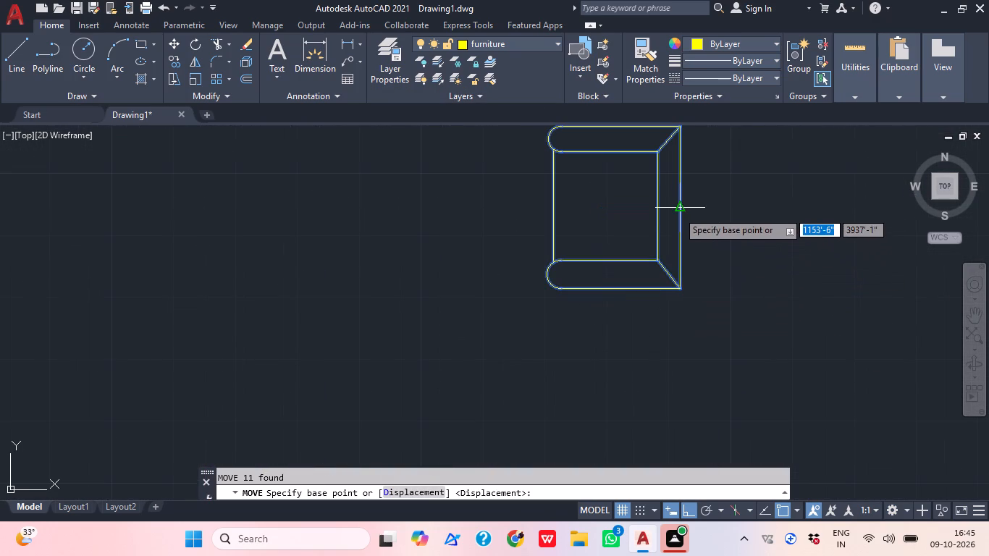
{"action": "left_click", "coordinate": [678, 209]}
{"action": "scroll", "coordinate": [841, 185], "scroll_direction": "down", "scroll_amount": 6}
{"action": "middle_click_drag", "start_coordinate": [644, 454], "coordinate": [648, 235]}
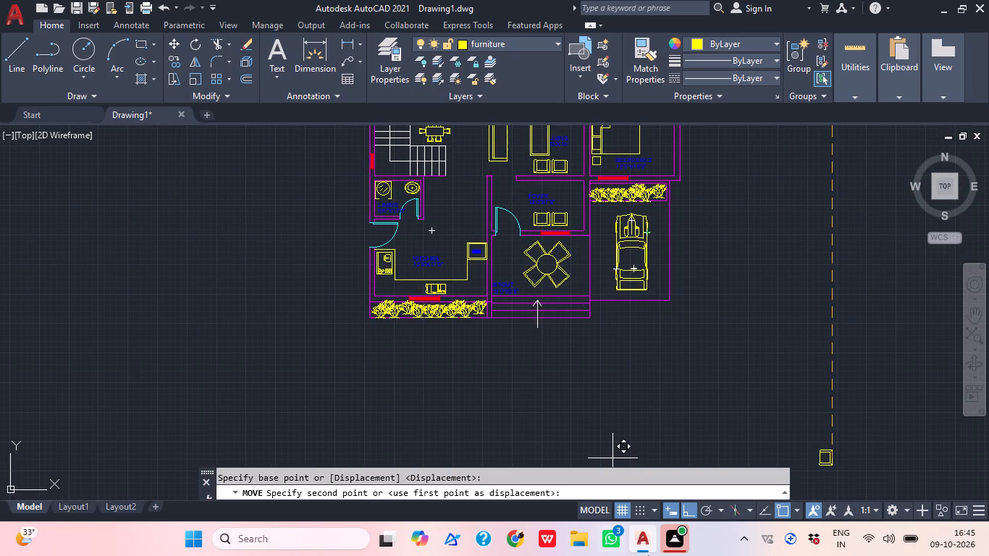
{"action": "left_click", "coordinate": [683, 507]}
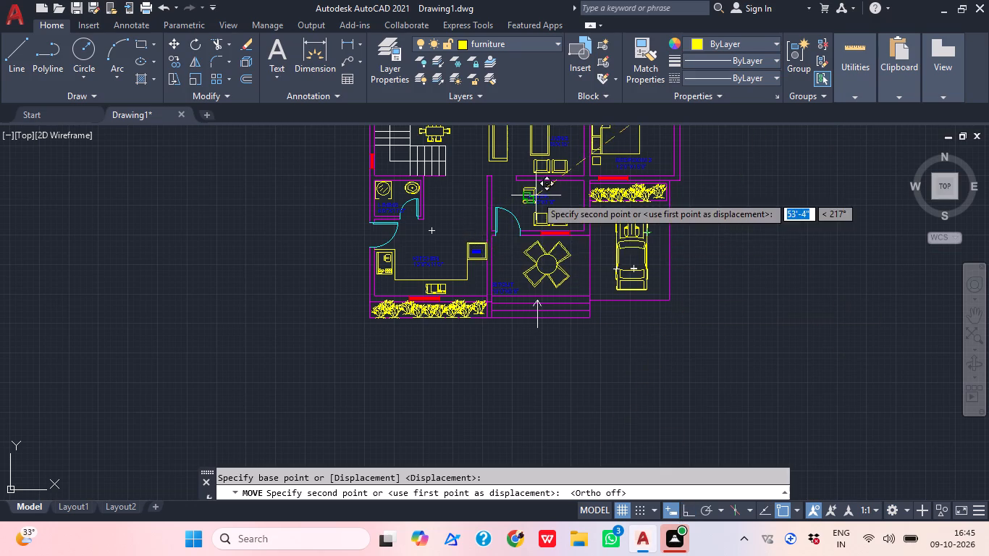
{"action": "scroll", "coordinate": [536, 195], "scroll_direction": "up", "scroll_amount": 3}
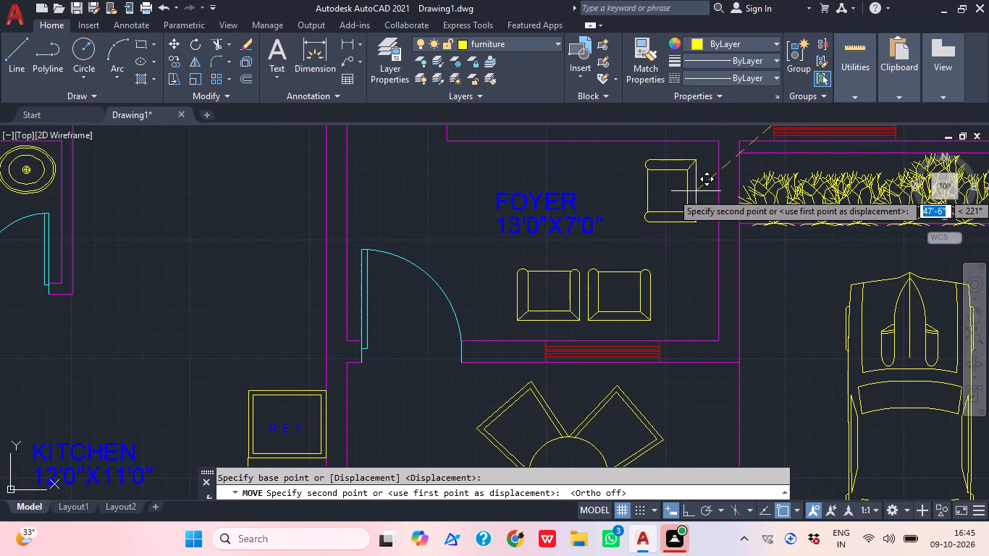
{"action": "left_click", "coordinate": [707, 188]}
Examine the chair arrangement in the foyer and living room and check the whole floor plan for missing items.
{"action": "middle_click_drag", "start_coordinate": [741, 273], "coordinate": [725, 289]}
{"action": "scroll", "coordinate": [736, 279], "scroll_direction": "down", "scroll_amount": 1}
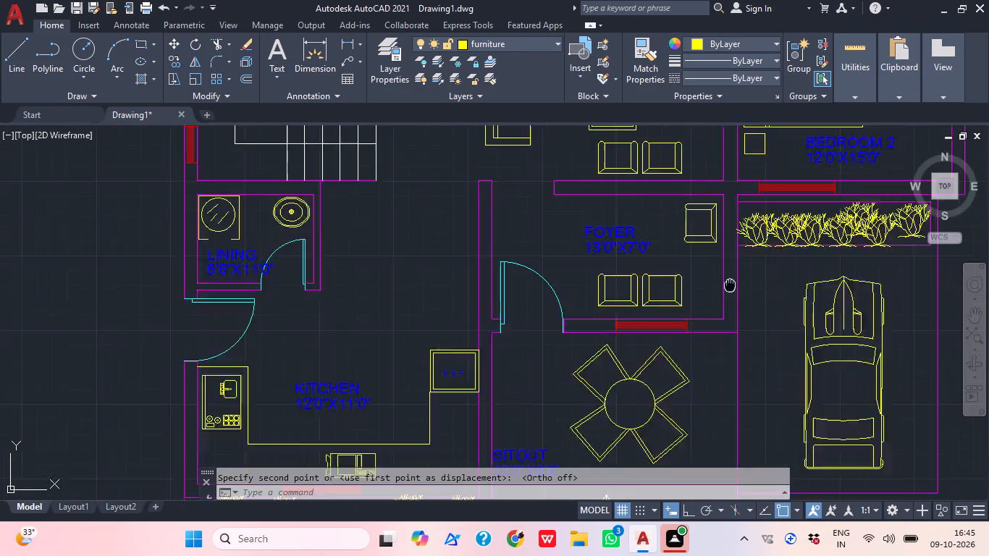
{"action": "middle_click_drag", "start_coordinate": [725, 289], "coordinate": [652, 343]}
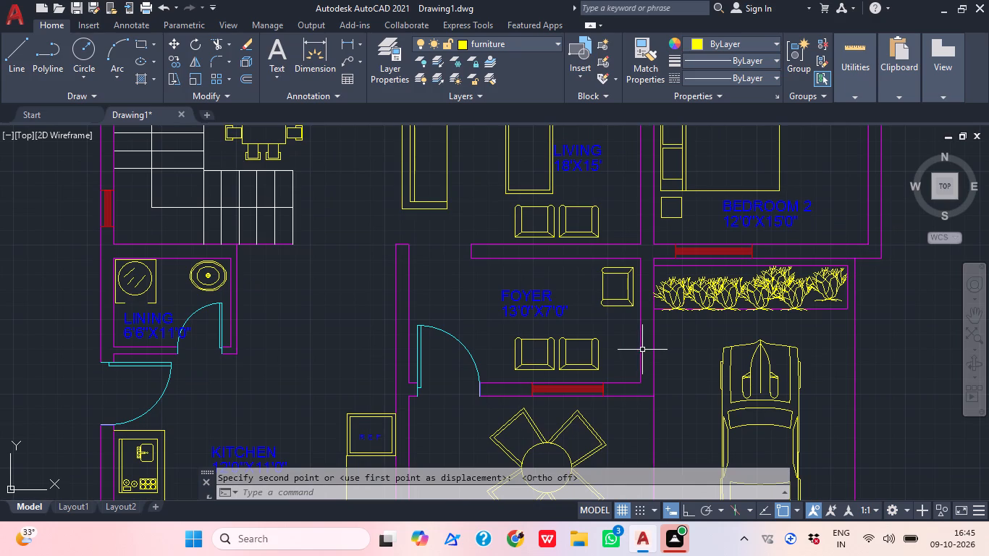
{"action": "middle_click_drag", "start_coordinate": [641, 352], "coordinate": [626, 371]}
{"action": "scroll", "coordinate": [641, 354], "scroll_direction": "down", "scroll_amount": 2}
{"action": "middle_click_drag", "start_coordinate": [642, 397], "coordinate": [638, 390]}
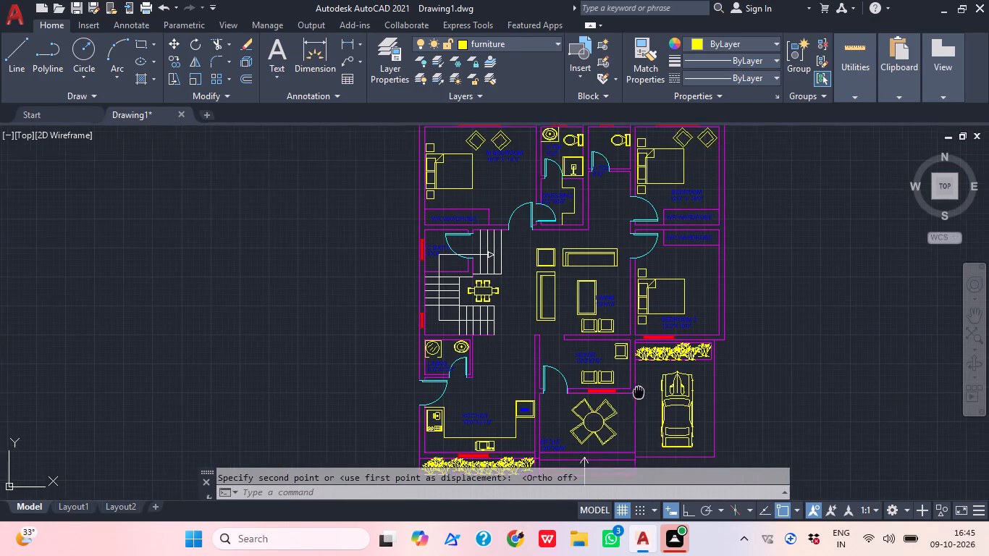
{"action": "middle_click_drag", "start_coordinate": [638, 390], "coordinate": [635, 389]}
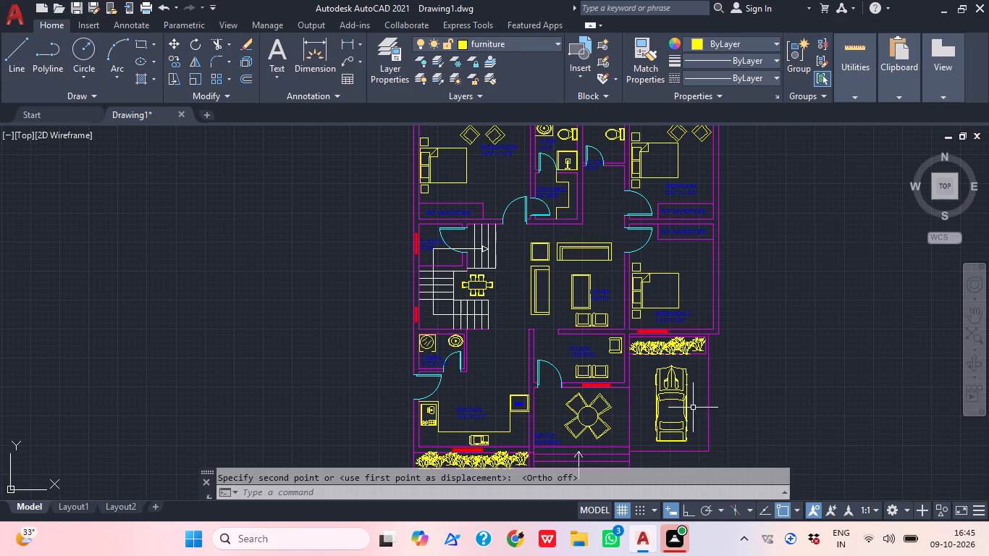
{"action": "middle_click_drag", "start_coordinate": [497, 342], "coordinate": [495, 332]}
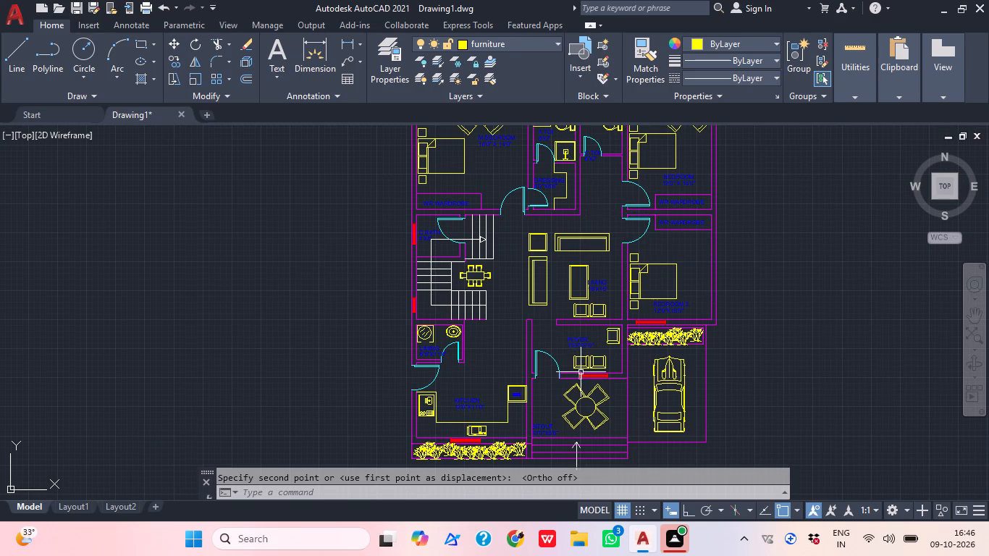
{"action": "middle_click", "coordinate": [569, 333]}
{"action": "scroll", "coordinate": [596, 309], "scroll_direction": "down", "scroll_amount": 1}
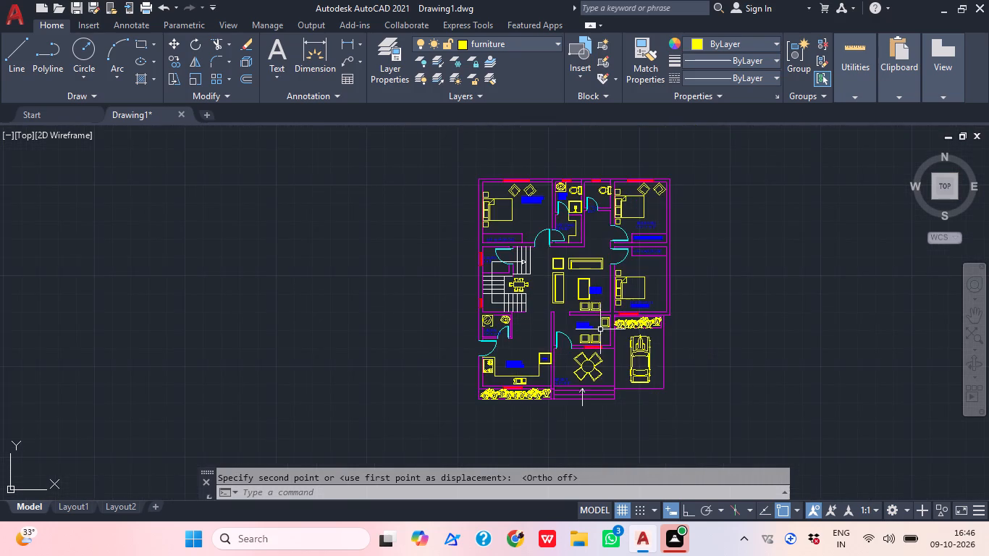
{"action": "middle_click_drag", "start_coordinate": [604, 332], "coordinate": [681, 260]}
{"action": "middle_click_drag", "start_coordinate": [673, 358], "coordinate": [665, 367]}
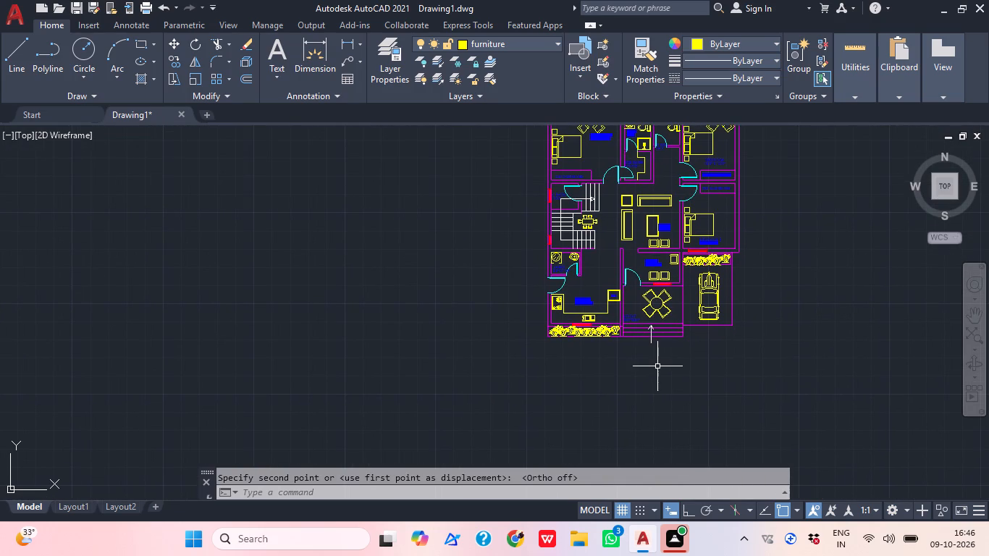
On the text layer, add the horizontal single-line text UP beside the open end of the lower stair flight, with Ortho on.
{"action": "middle_click_drag", "start_coordinate": [592, 250], "coordinate": [589, 274]}
{"action": "scroll", "coordinate": [589, 269], "scroll_direction": "up", "scroll_amount": 3}
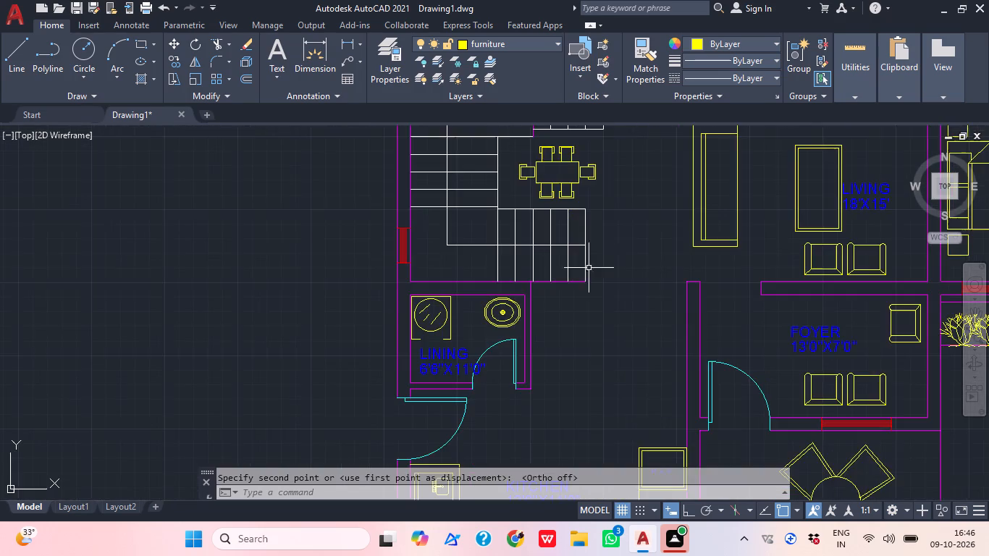
{"action": "scroll", "coordinate": [604, 249], "scroll_direction": "up", "scroll_amount": 1}
{"action": "middle_click_drag", "start_coordinate": [604, 250], "coordinate": [595, 295]}
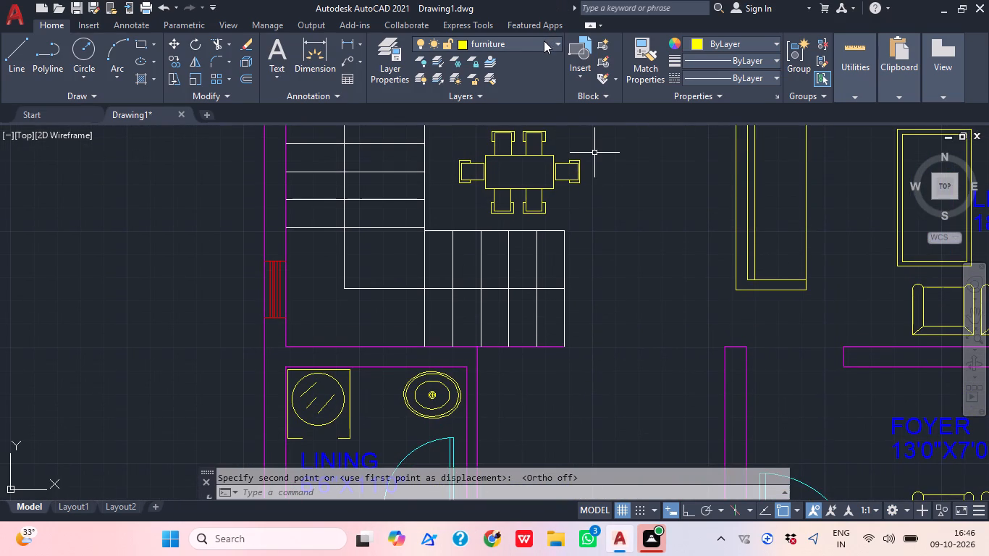
{"action": "left_click", "coordinate": [545, 39]}
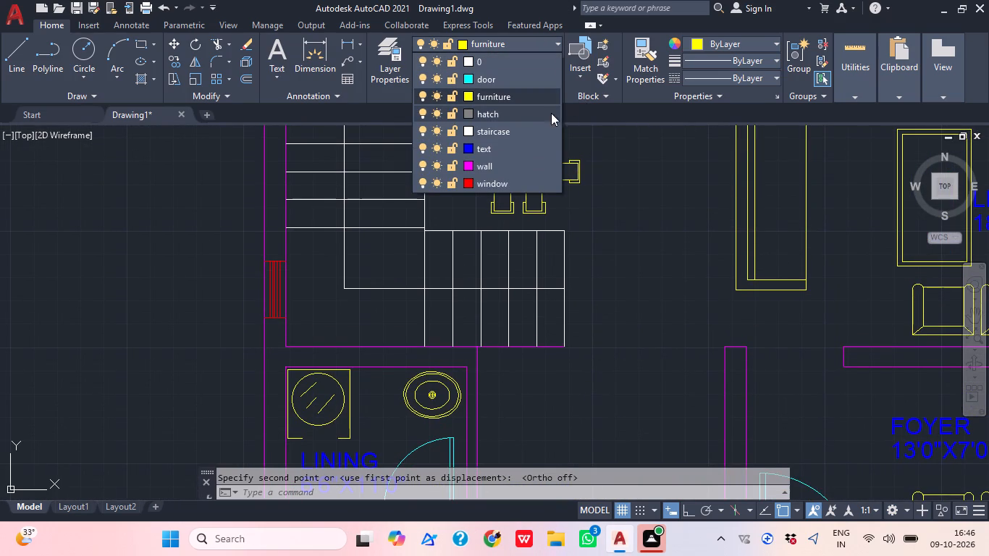
{"action": "left_click", "coordinate": [519, 147]}
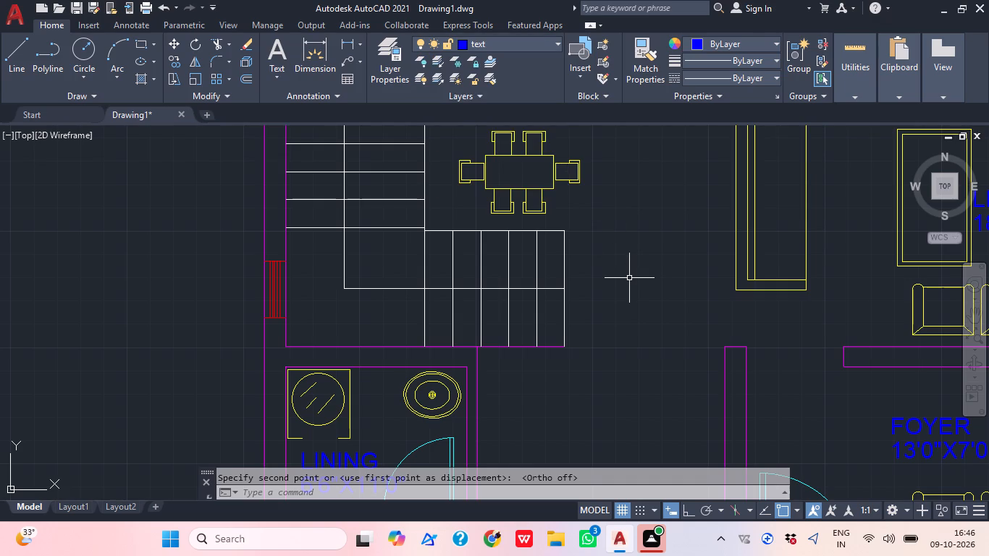
{"action": "type", "text": "TEXT"}
{"action": "key", "text": "space"}
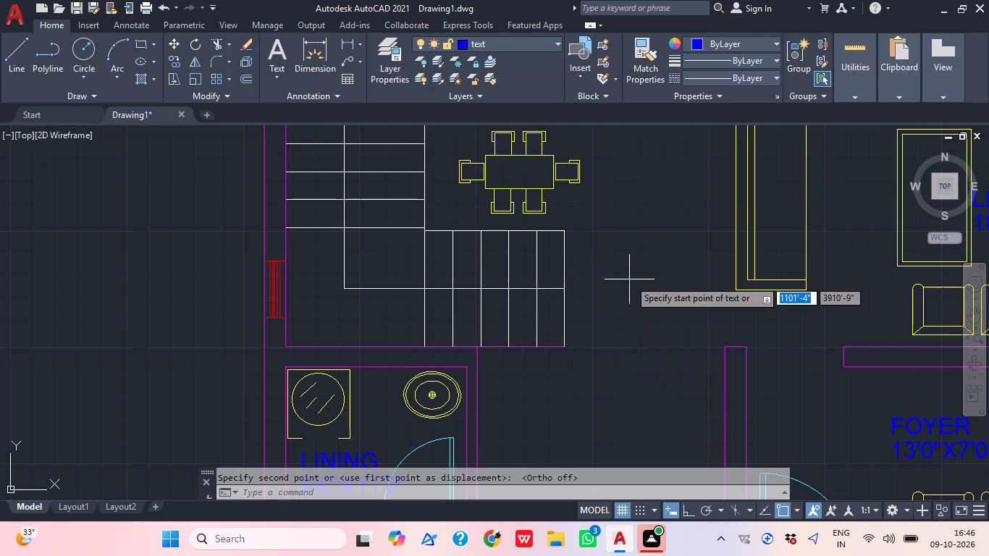
{"action": "scroll", "coordinate": [587, 277], "scroll_direction": "up", "scroll_amount": 2}
{"action": "left_click", "coordinate": [547, 287]}
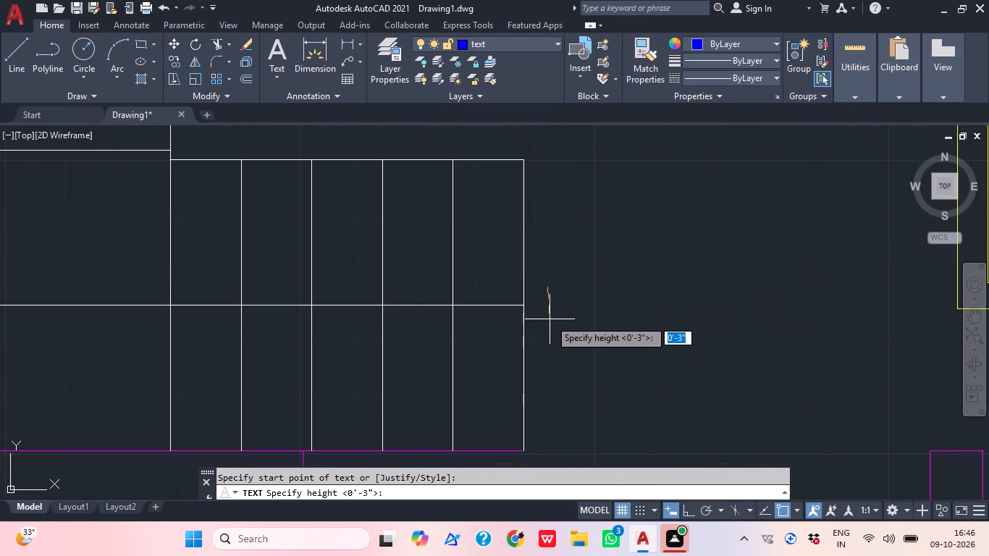
{"action": "left_click", "coordinate": [691, 502]}
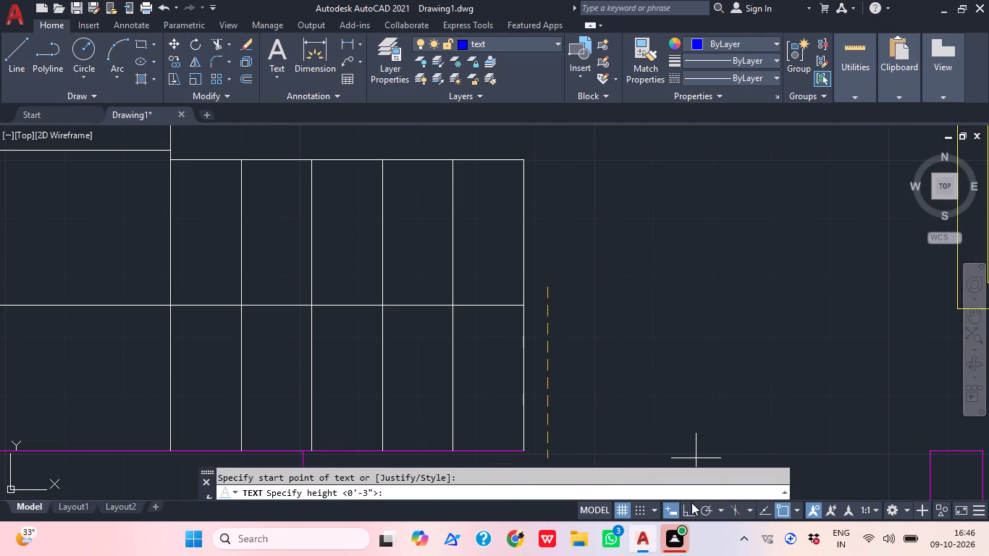
{"action": "left_click", "coordinate": [559, 322]}
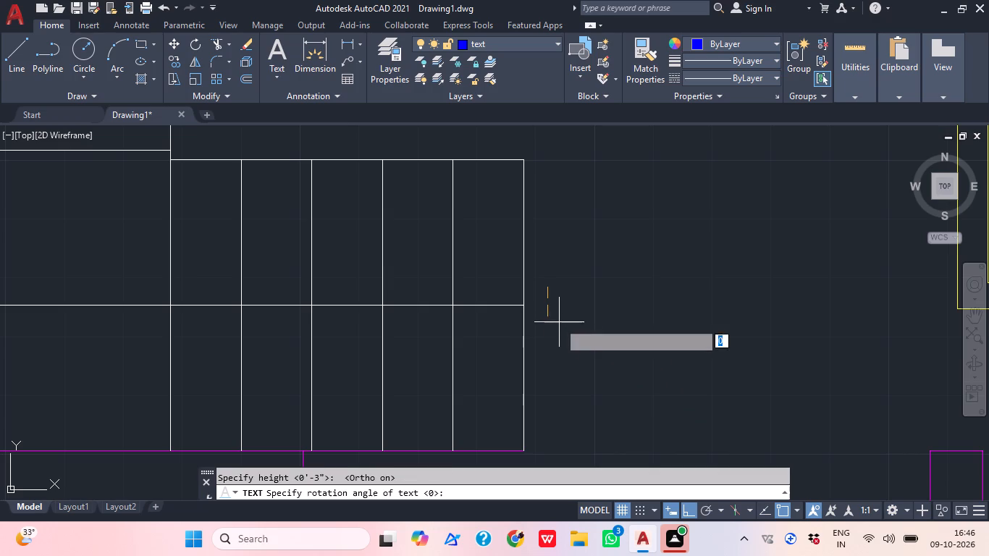
{"action": "left_click", "coordinate": [581, 291]}
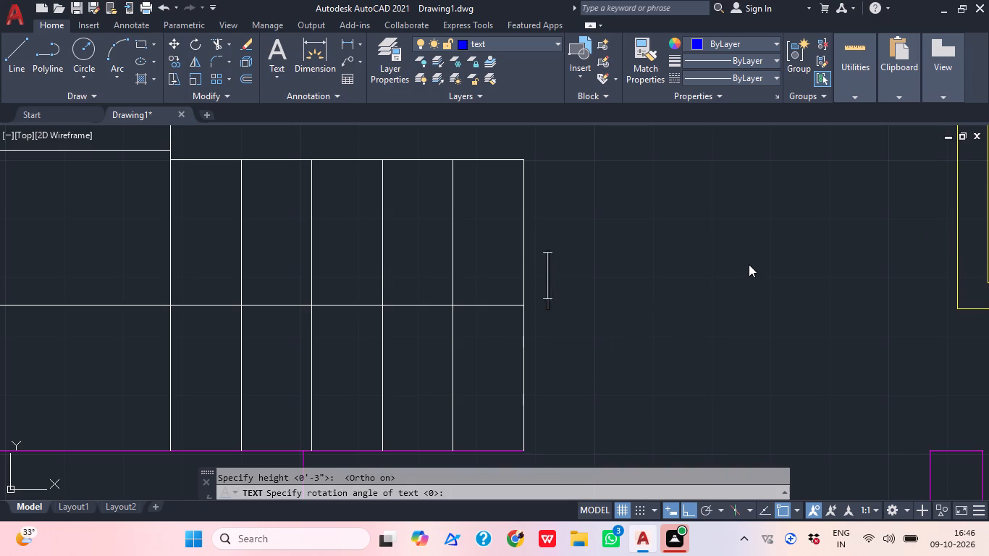
{"action": "key", "text": "u"}
{"action": "key", "text": "p"}
{"action": "left_click", "coordinate": [696, 295]}
{"action": "key", "text": "Escape"}
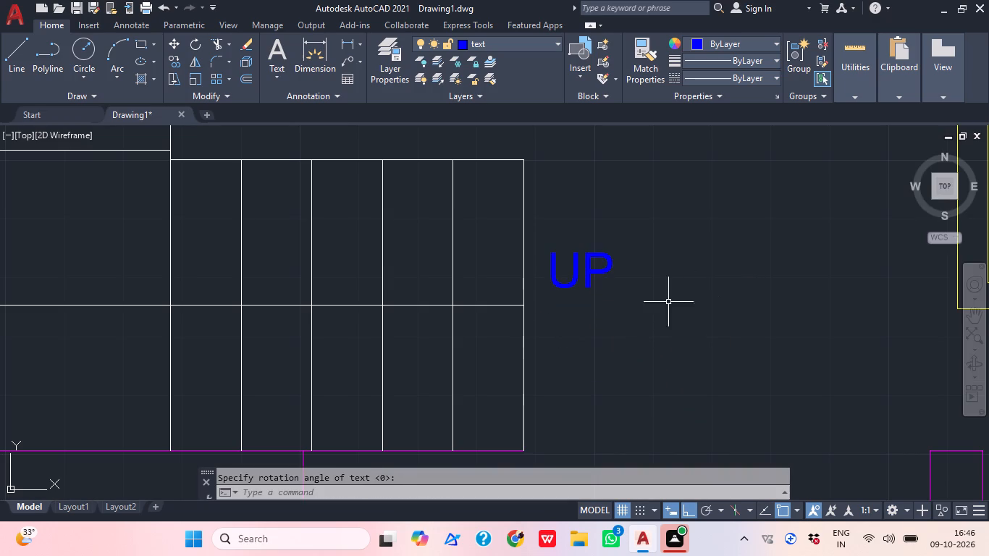
Move the UP text slightly straight down to line up with the lower flight's centre line.
{"action": "left_click", "coordinate": [633, 312]}
{"action": "left_click", "coordinate": [560, 261]}
{"action": "type", "text": "M"}
{"action": "key", "text": "space"}
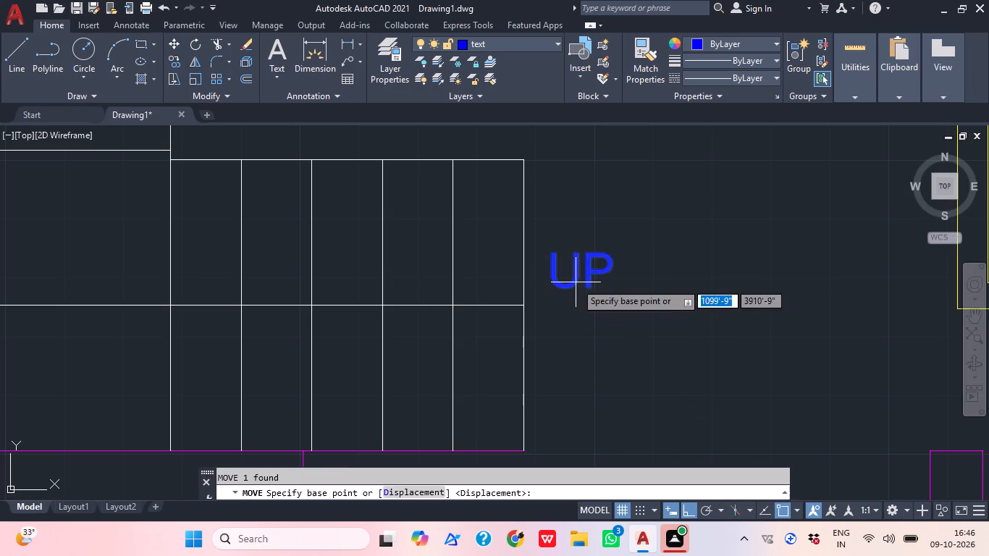
{"action": "left_click", "coordinate": [574, 280]}
{"action": "left_click", "coordinate": [572, 310]}
{"action": "key", "text": "Escape"}
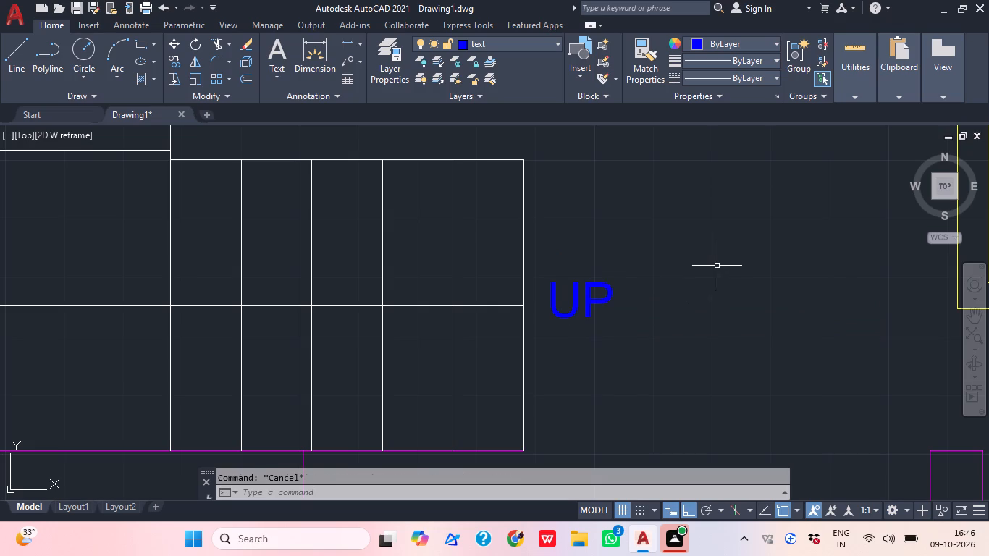
Make furniture the current layer.
{"action": "scroll", "coordinate": [682, 276], "scroll_direction": "down", "scroll_amount": 3}
{"action": "middle_click_drag", "start_coordinate": [675, 289], "coordinate": [571, 313]}
{"action": "scroll", "coordinate": [537, 315], "scroll_direction": "down", "scroll_amount": 1}
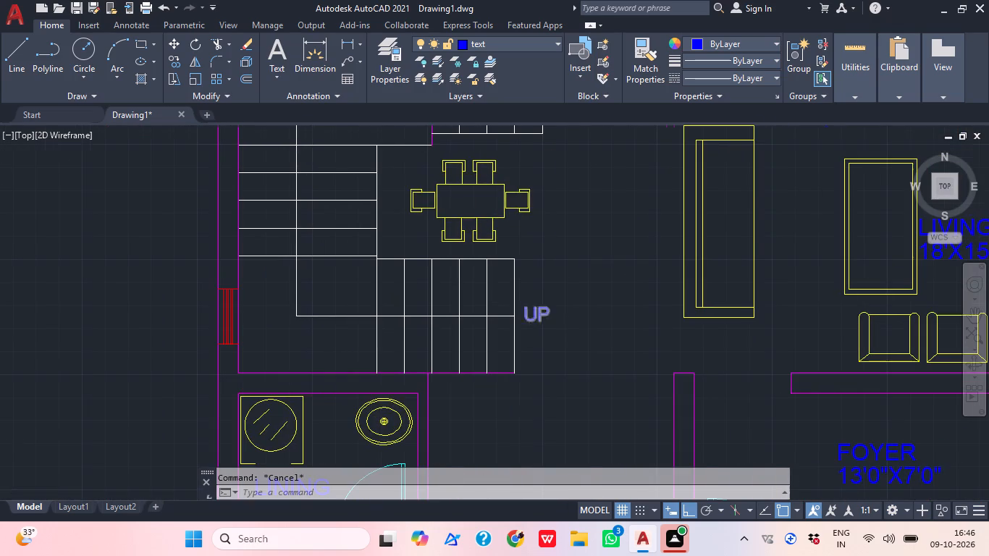
{"action": "scroll", "coordinate": [537, 315], "scroll_direction": "down", "scroll_amount": 1}
{"action": "scroll", "coordinate": [557, 371], "scroll_direction": "down", "scroll_amount": 1}
{"action": "middle_click_drag", "start_coordinate": [555, 371], "coordinate": [470, 379]}
{"action": "scroll", "coordinate": [564, 326], "scroll_direction": "up", "scroll_amount": 4}
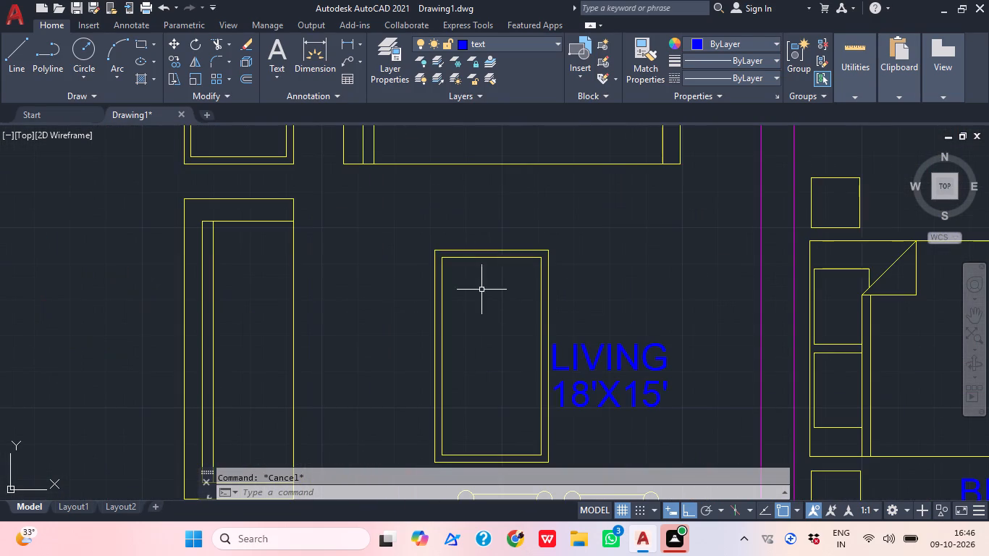
{"action": "left_click", "coordinate": [502, 52]}
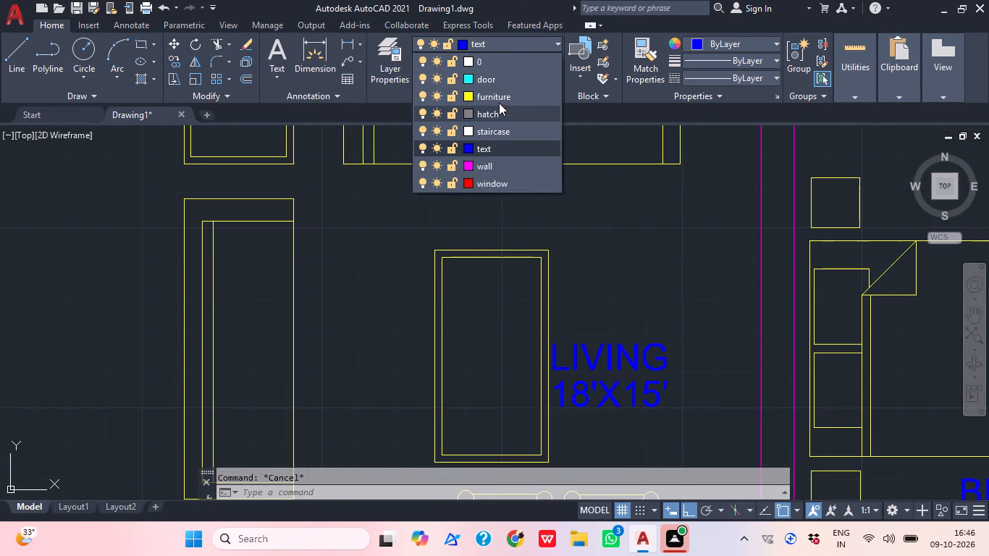
{"action": "left_click", "coordinate": [499, 93]}
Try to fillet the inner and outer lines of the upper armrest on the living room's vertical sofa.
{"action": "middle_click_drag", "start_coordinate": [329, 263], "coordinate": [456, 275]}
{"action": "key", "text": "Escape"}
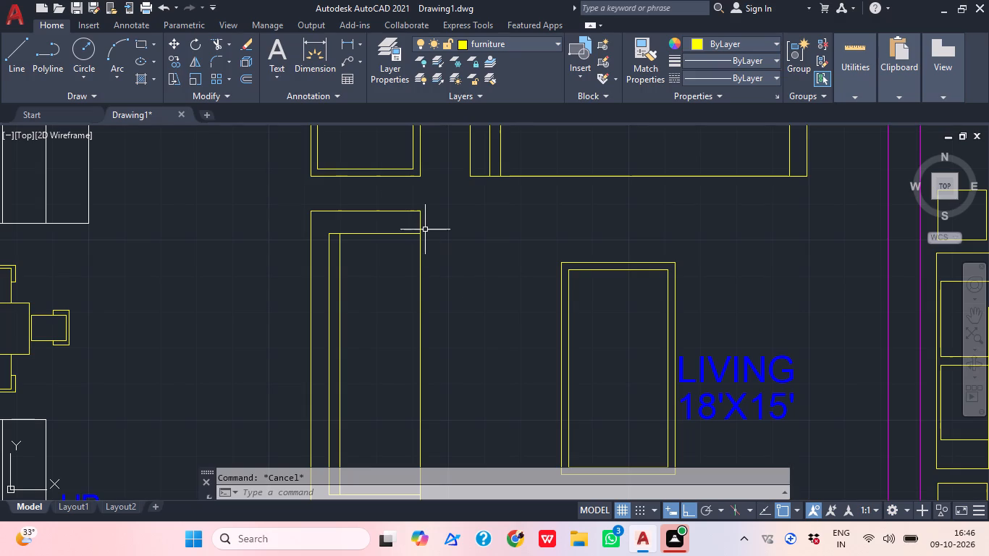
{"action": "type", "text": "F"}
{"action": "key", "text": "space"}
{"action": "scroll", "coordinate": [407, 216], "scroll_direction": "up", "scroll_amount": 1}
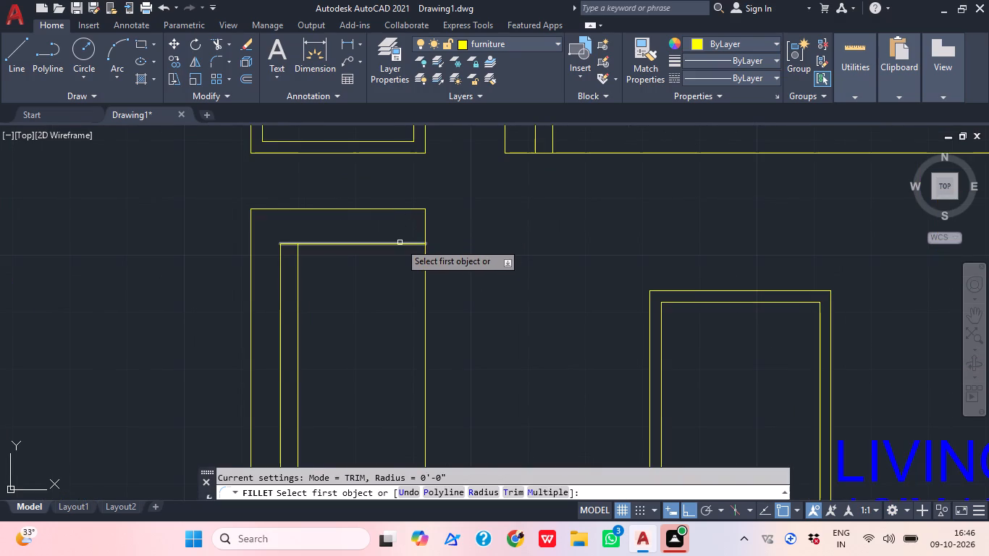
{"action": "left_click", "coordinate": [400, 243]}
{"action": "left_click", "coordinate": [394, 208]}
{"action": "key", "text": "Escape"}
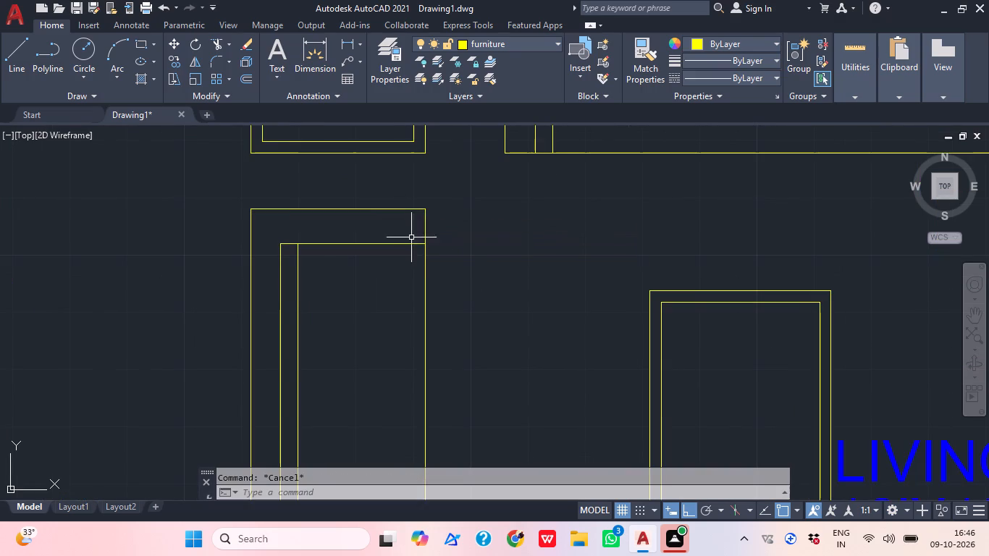
Explode the closed polyline outline of the living room's vertical sofa.
{"action": "left_click", "coordinate": [380, 208]}
{"action": "right_click", "coordinate": [380, 208]}
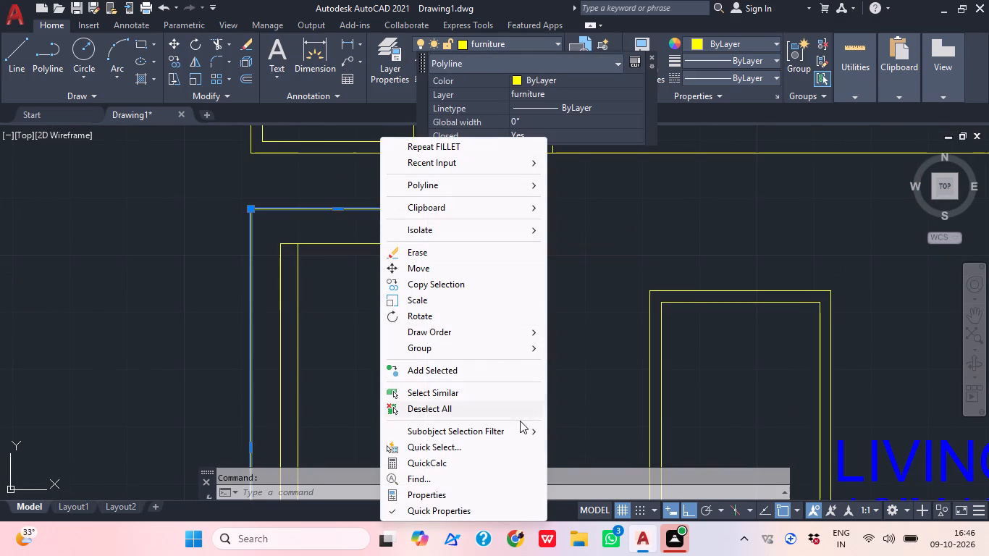
{"action": "key", "text": "Escape"}
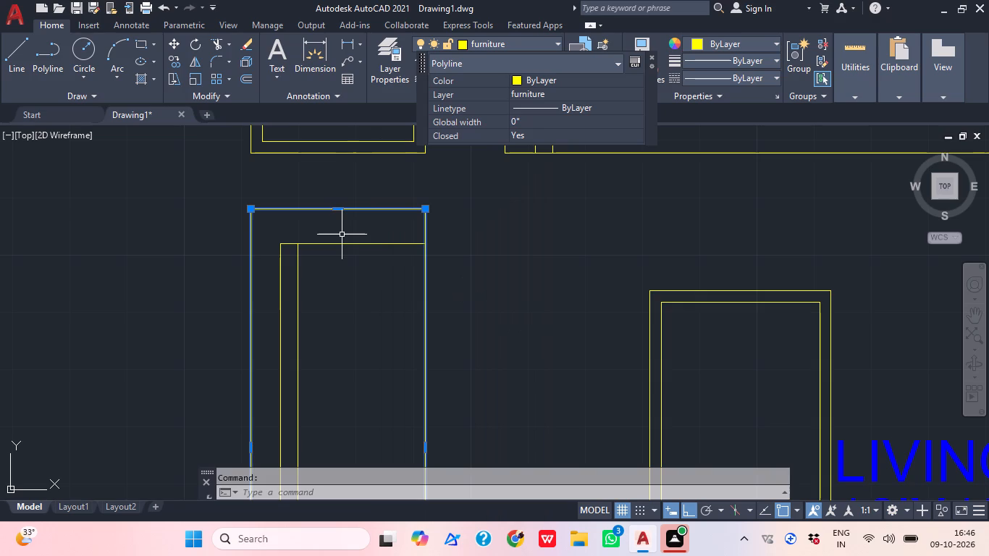
{"action": "type", "text": "EX"}
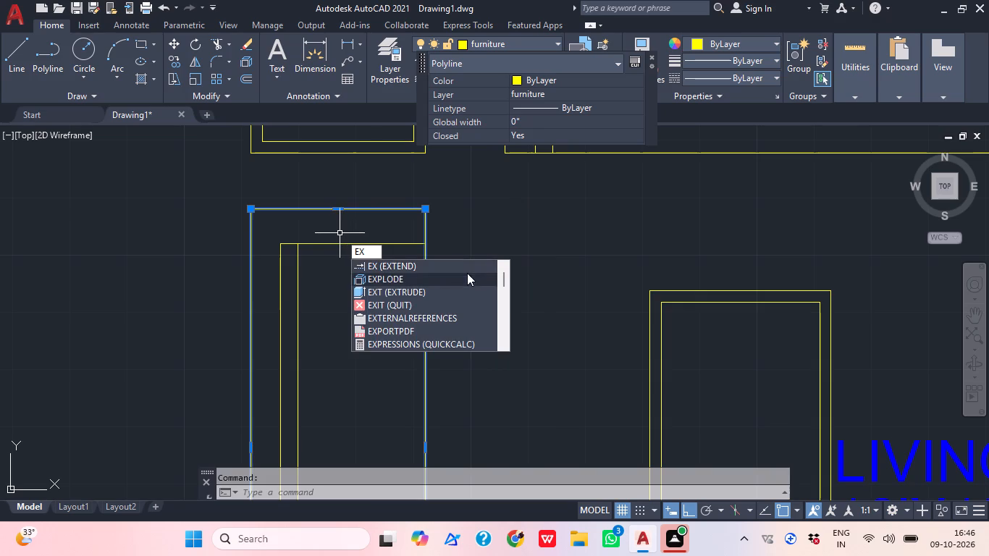
{"action": "left_click", "coordinate": [416, 277]}
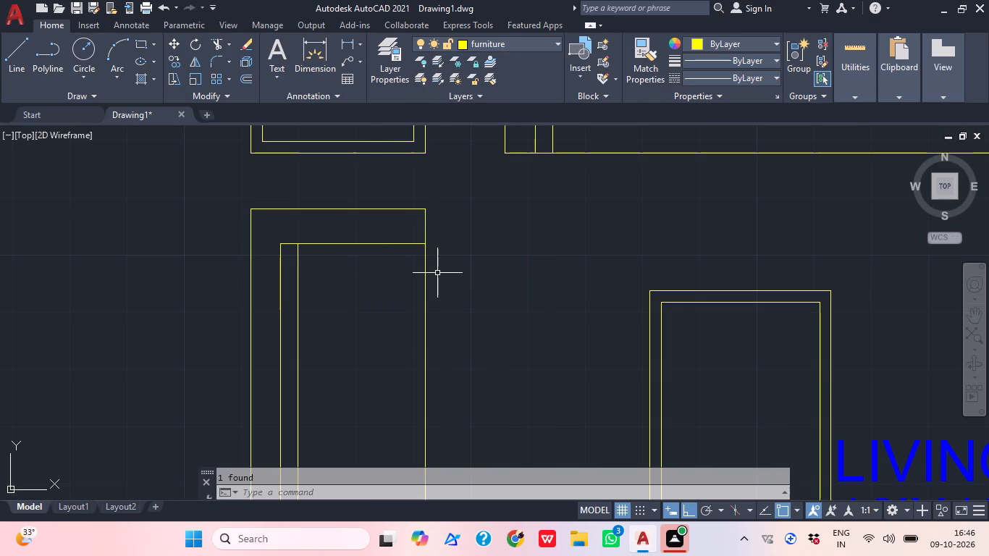
Fillet the inner and outer lines of the vertical sofa's upper armrest into a rounded end.
{"action": "type", "text": "F"}
{"action": "key", "text": "space"}
{"action": "left_click", "coordinate": [413, 243]}
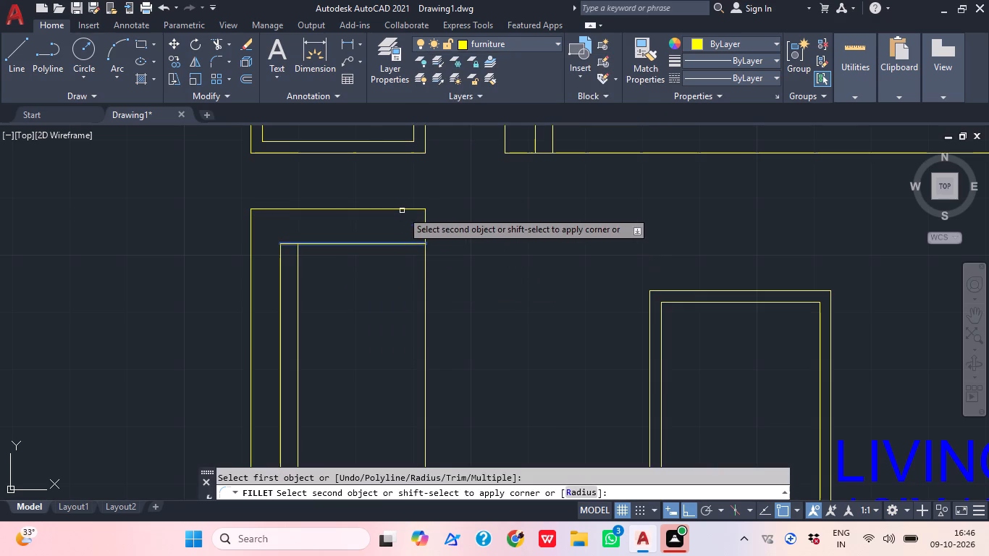
{"action": "left_click", "coordinate": [403, 210]}
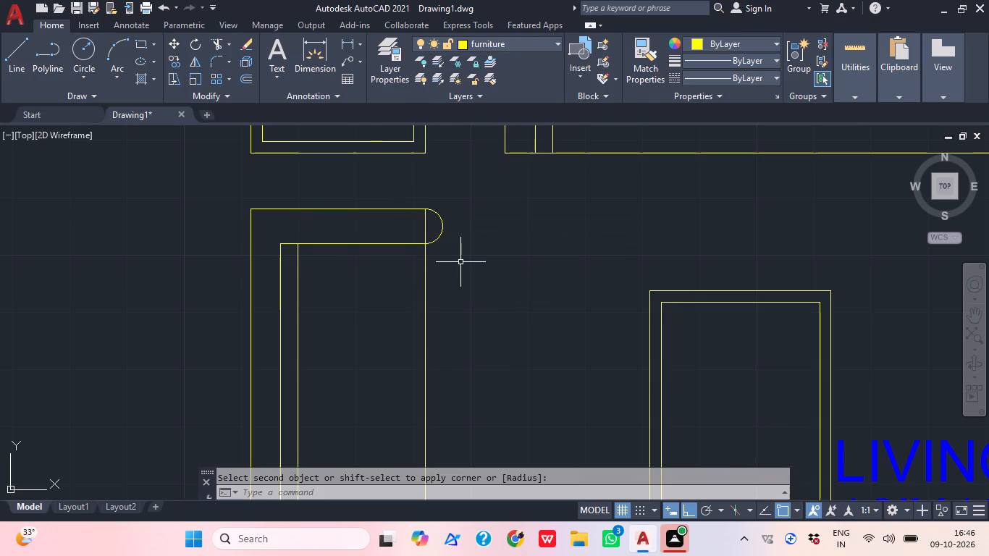
{"action": "key", "text": "Escape"}
Trim the sofa's front line where it crosses the rounded end of the upper armrest.
{"action": "type", "text": "TR"}
{"action": "key", "text": "space"}
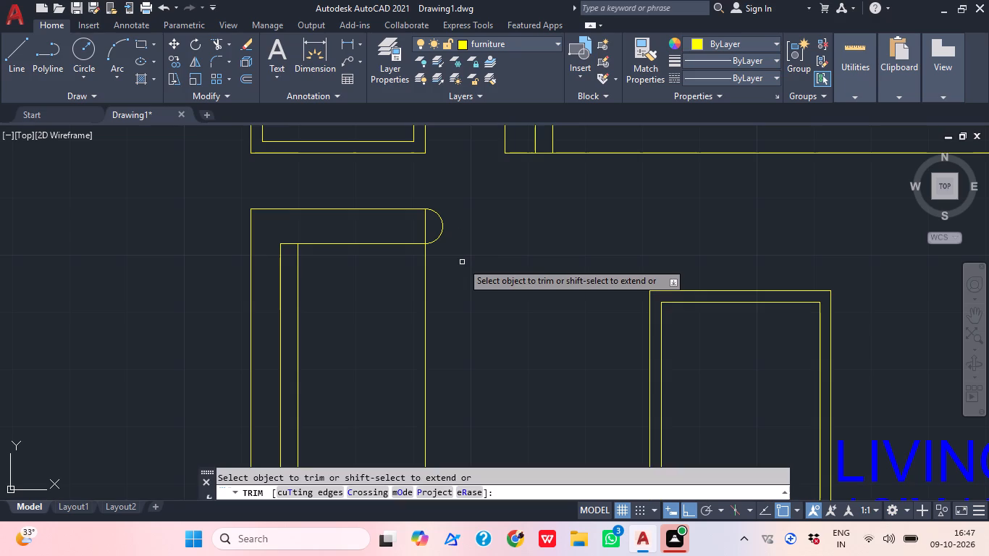
{"action": "scroll", "coordinate": [462, 262], "scroll_direction": "up", "scroll_amount": 1}
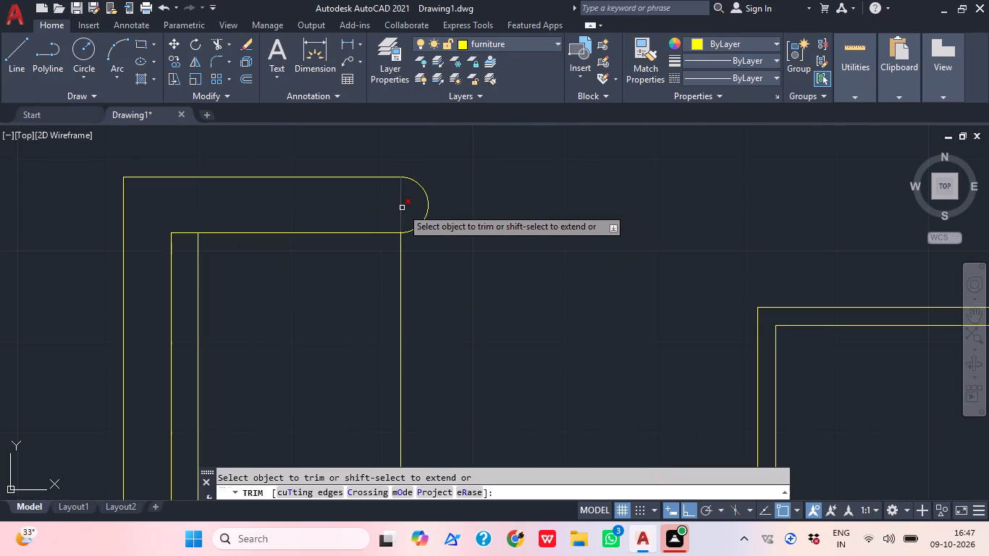
{"action": "left_click", "coordinate": [402, 208]}
{"action": "middle_click", "coordinate": [493, 253]}
{"action": "key", "text": "Escape"}
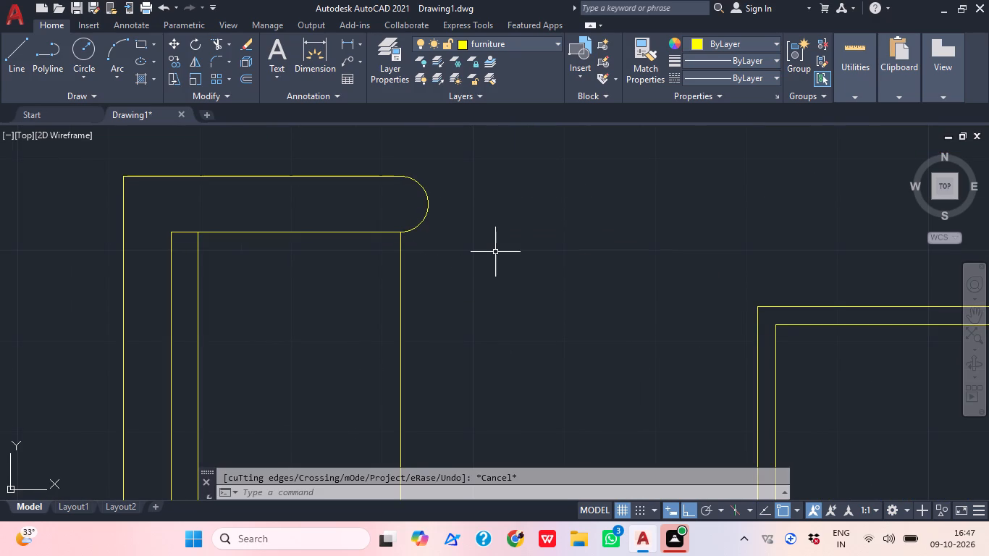
Fillet the outer and inner lines of the vertical sofa's lower armrest into a rounded end.
{"action": "scroll", "coordinate": [479, 271], "scroll_direction": "down", "scroll_amount": 1}
{"action": "middle_click", "coordinate": [494, 179]}
{"action": "middle_click_drag", "start_coordinate": [464, 395], "coordinate": [471, 277]}
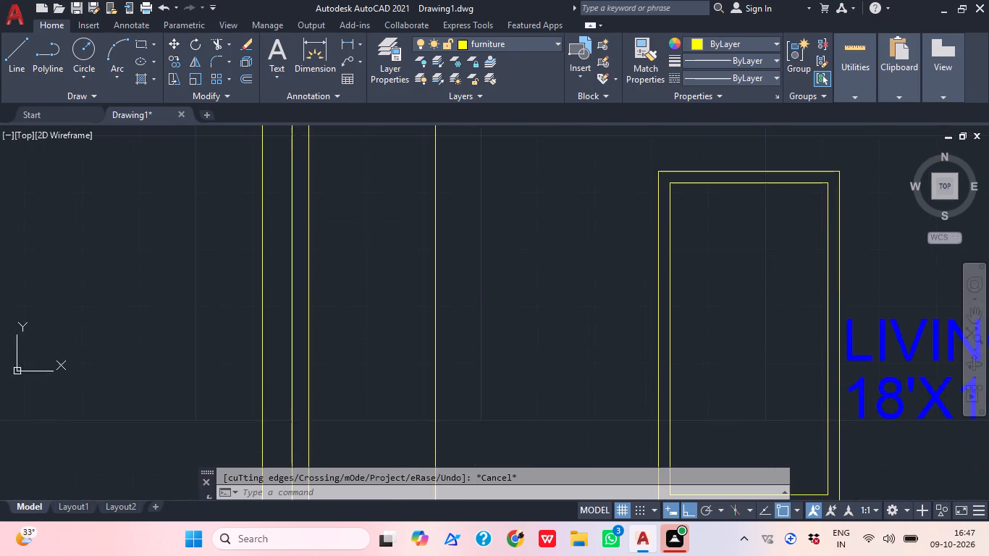
{"action": "middle_click_drag", "start_coordinate": [471, 378], "coordinate": [474, 227]}
{"action": "scroll", "coordinate": [474, 228], "scroll_direction": "down", "scroll_amount": 1}
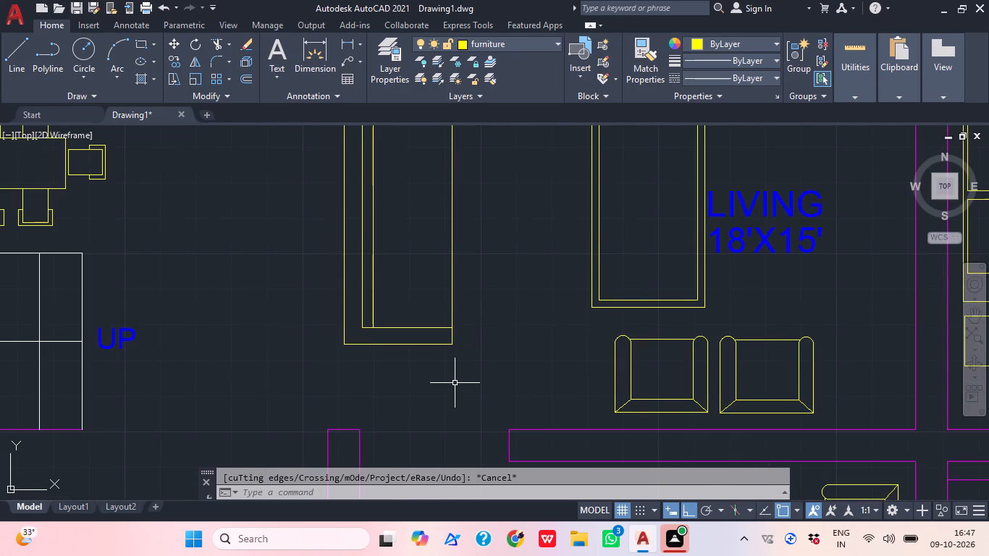
{"action": "type", "text": "F"}
{"action": "key", "text": "space"}
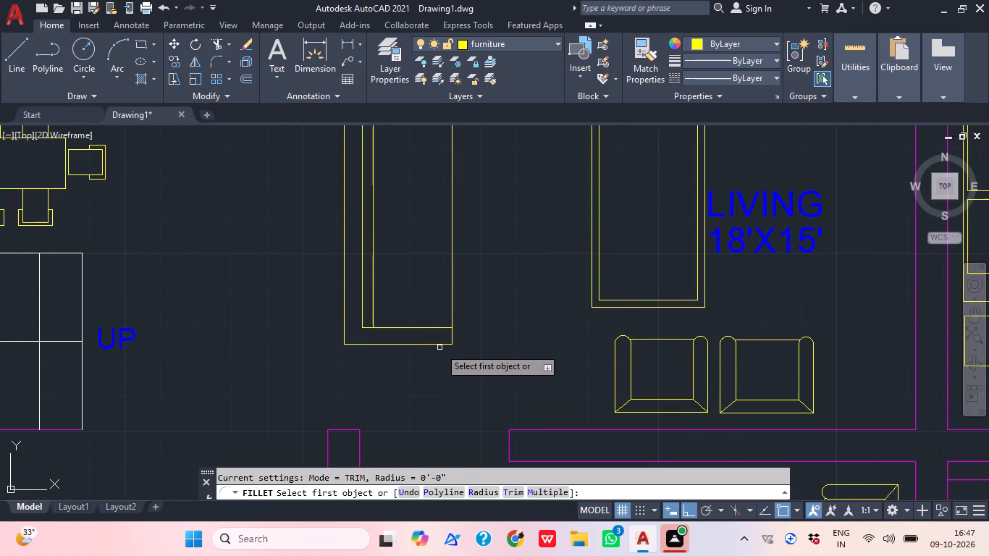
{"action": "left_click", "coordinate": [434, 345]}
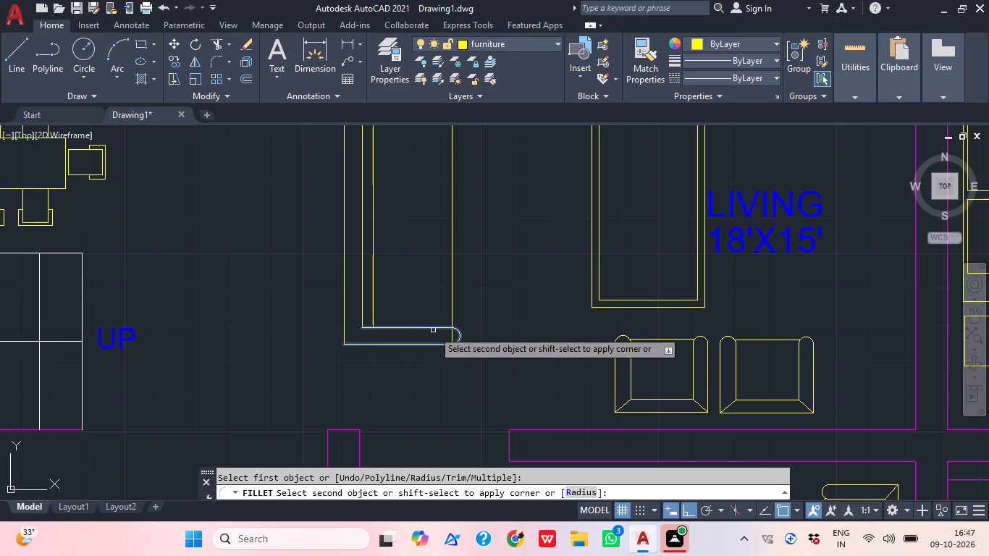
{"action": "left_click", "coordinate": [433, 330]}
{"action": "key", "text": "Escape"}
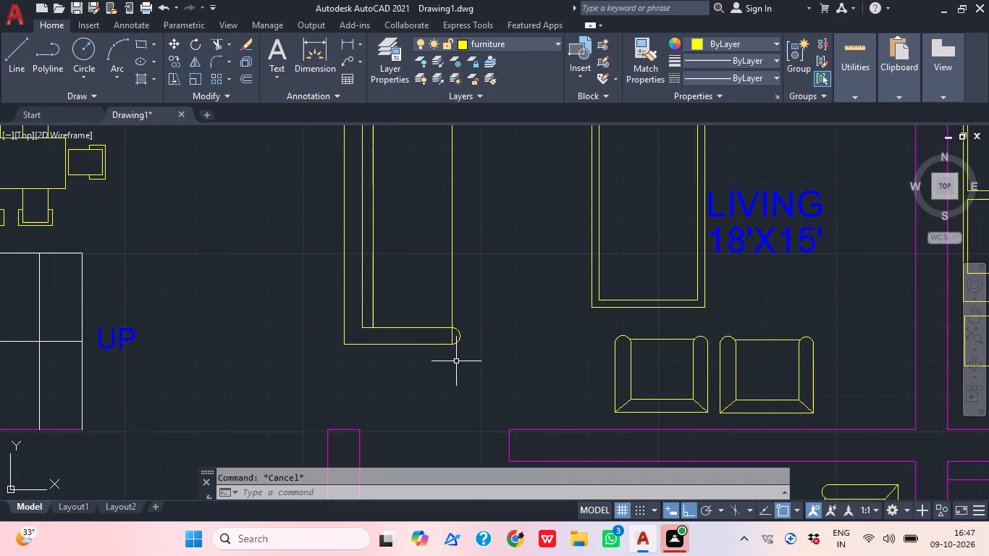
Trim the sofa's front line where it crosses the rounded end of the lower armrest.
{"action": "type", "text": "TR"}
{"action": "key", "text": "space"}
{"action": "scroll", "coordinate": [456, 361], "scroll_direction": "up", "scroll_amount": 2}
{"action": "left_click", "coordinate": [447, 311]}
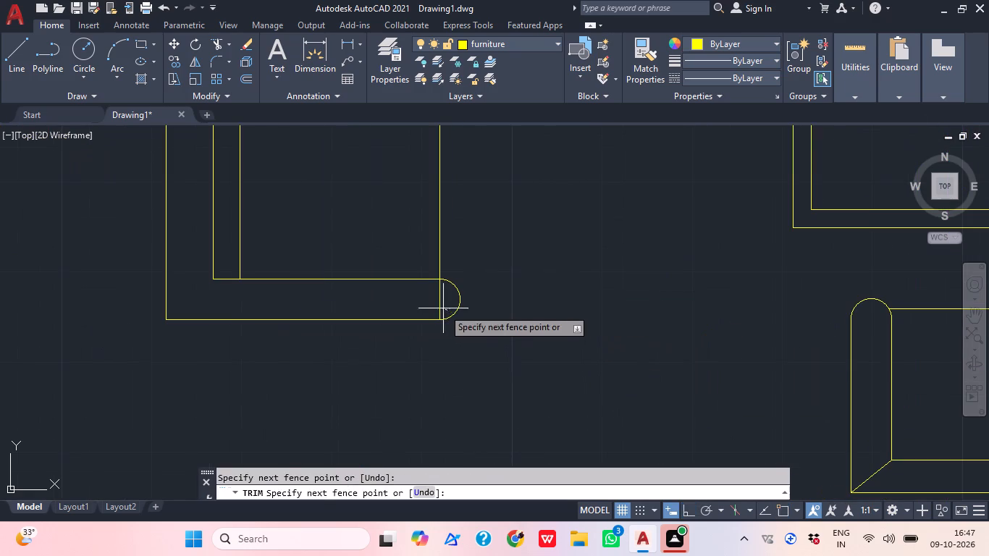
{"action": "left_click", "coordinate": [426, 302]}
{"action": "middle_click_drag", "start_coordinate": [439, 319], "coordinate": [560, 452]}
{"action": "key", "text": "Escape"}
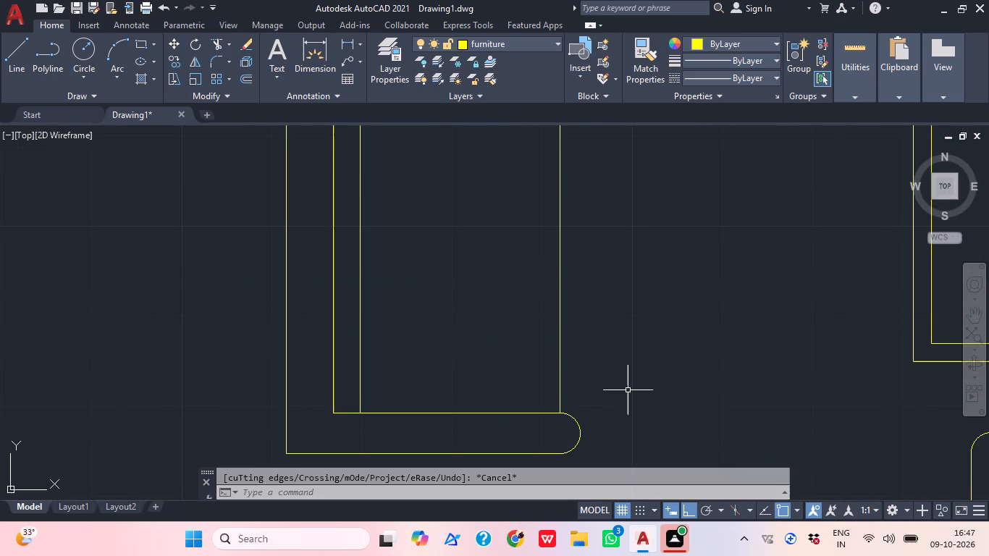
Offset the vertical sofa's outer back line 2" inward, toward the seat.
{"action": "type", "text": "O"}
{"action": "key", "text": "space"}
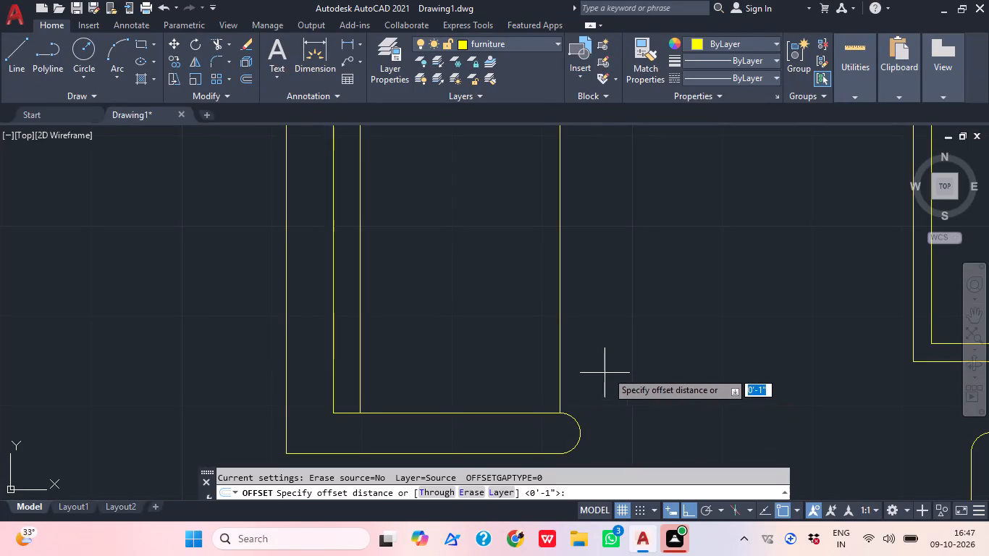
{"action": "scroll", "coordinate": [600, 356], "scroll_direction": "down", "scroll_amount": 3}
{"action": "middle_click", "coordinate": [585, 313]}
{"action": "scroll", "coordinate": [505, 276], "scroll_direction": "up", "scroll_amount": 1}
{"action": "middle_click_drag", "start_coordinate": [505, 276], "coordinate": [506, 285]}
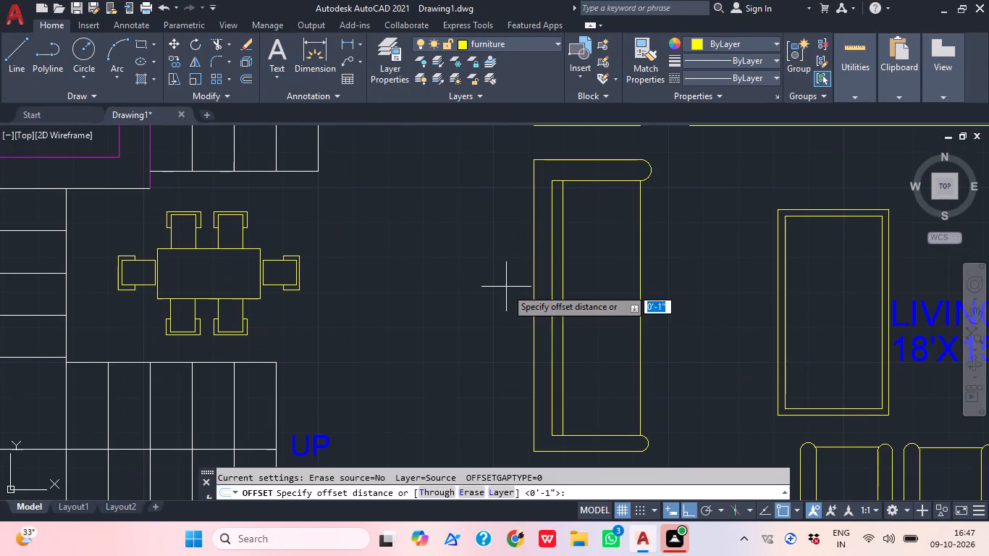
{"action": "type", "text": "O"}
{"action": "key", "text": "space"}
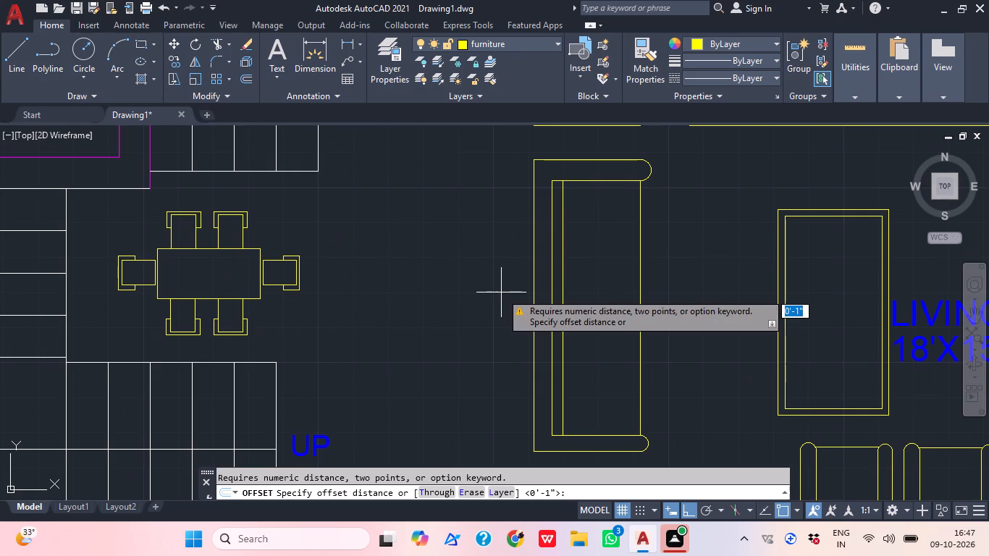
{"action": "key", "text": "2"}
{"action": "key", "text": "shift+quotedbl"}
{"action": "key", "text": "Return"}
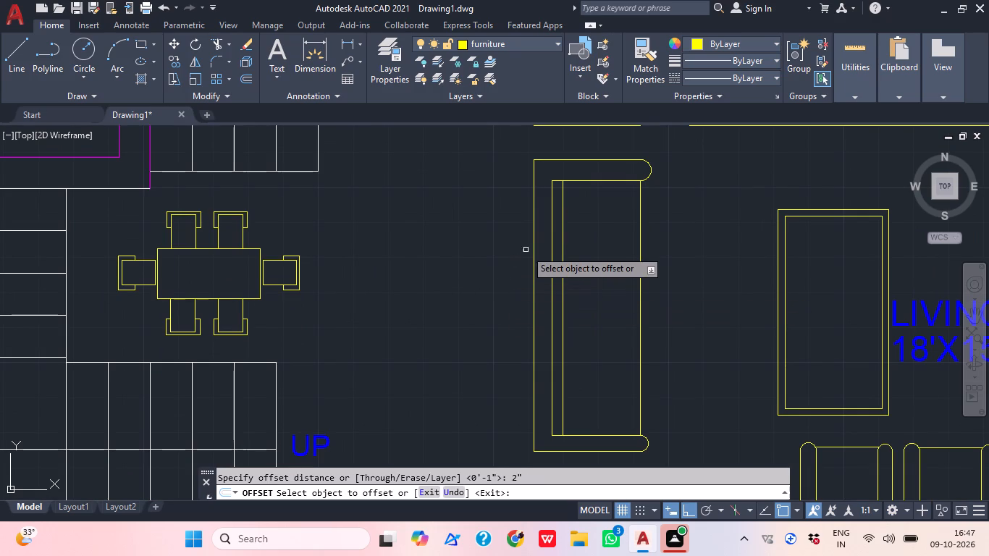
{"action": "left_click", "coordinate": [531, 266]}
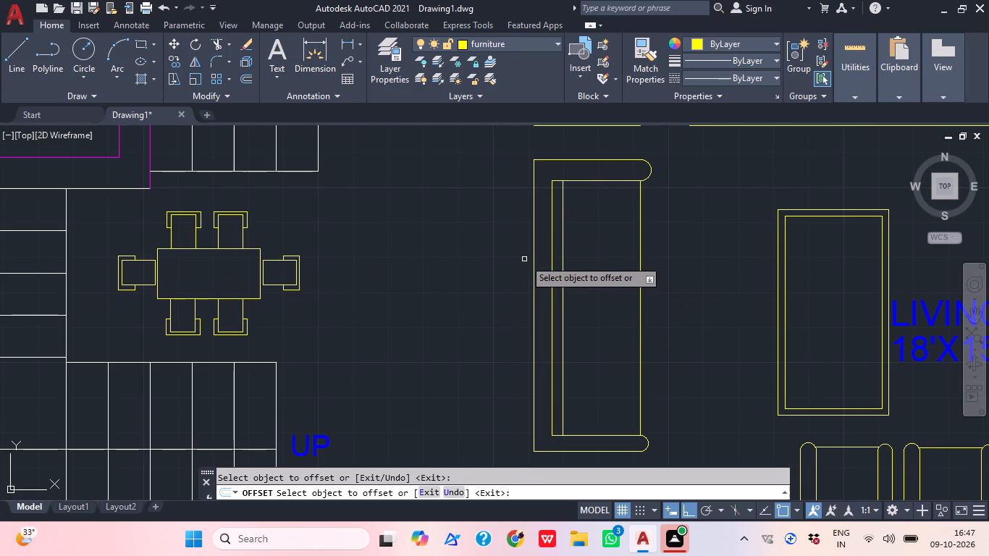
{"action": "left_click", "coordinate": [534, 256]}
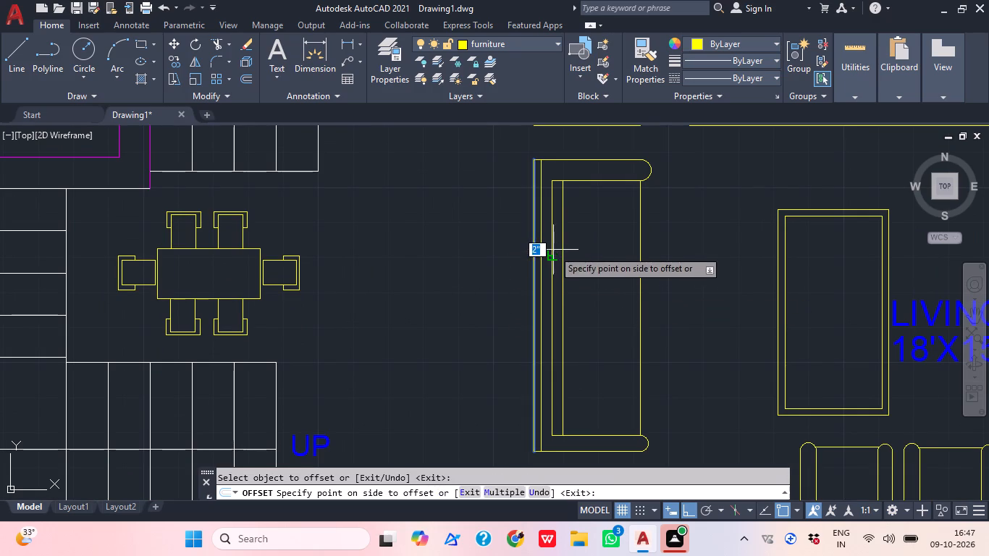
{"action": "left_click", "coordinate": [553, 249]}
Offset the horizontal sofa's outer back line inward, toward the seat, by the same 2" distance.
{"action": "scroll", "coordinate": [595, 313], "scroll_direction": "down", "scroll_amount": 2}
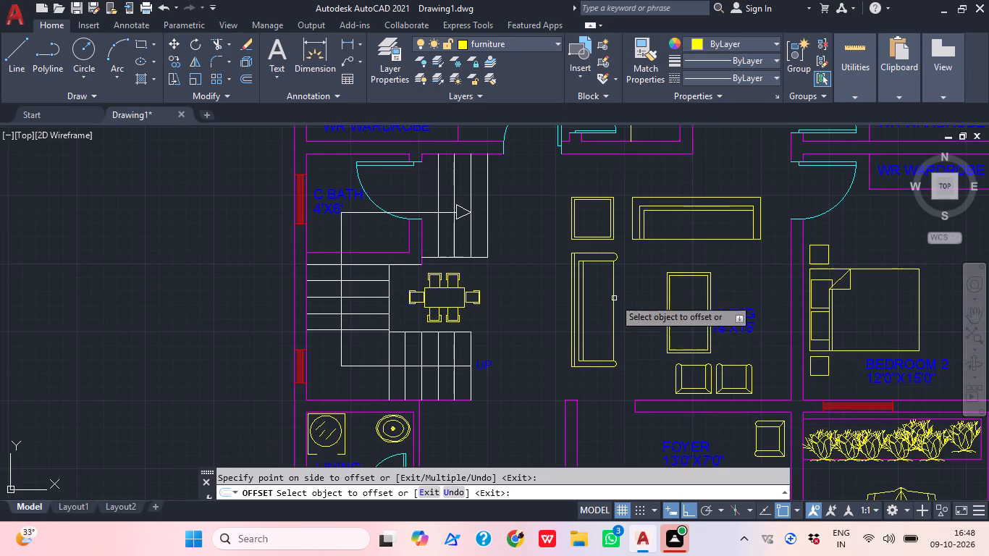
{"action": "middle_click_drag", "start_coordinate": [625, 286], "coordinate": [599, 307]}
{"action": "scroll", "coordinate": [657, 211], "scroll_direction": "up", "scroll_amount": 1}
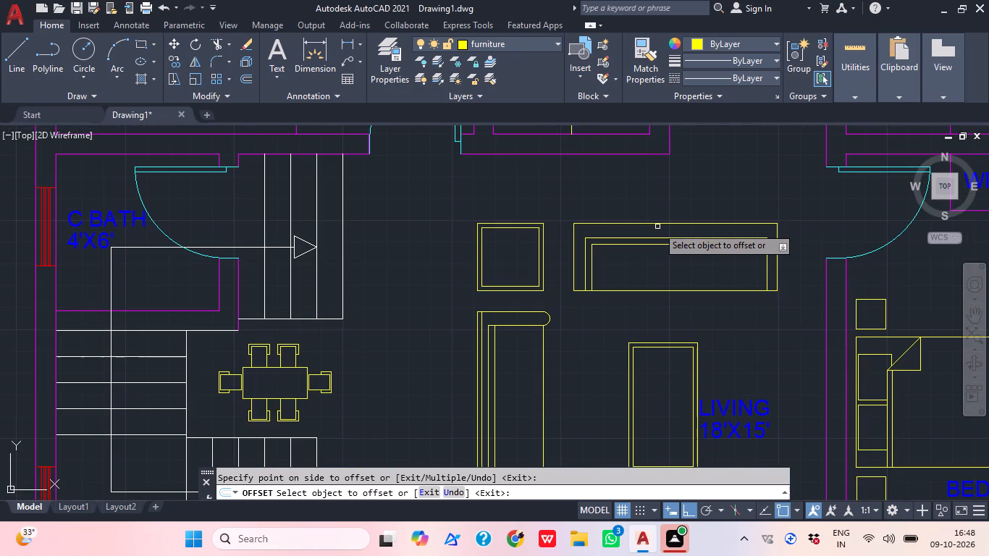
{"action": "left_click", "coordinate": [657, 227]}
{"action": "left_click", "coordinate": [656, 226]}
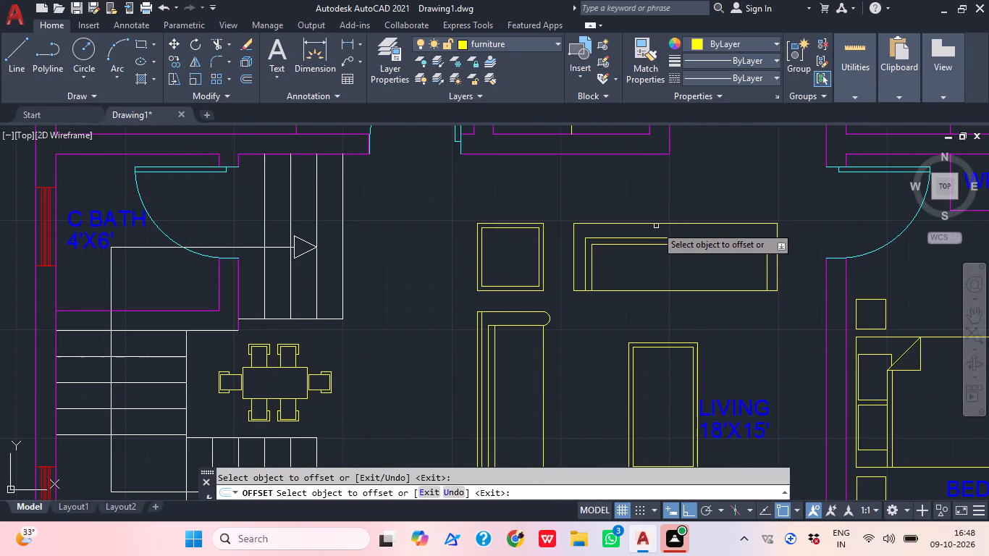
{"action": "left_click", "coordinate": [638, 224]}
{"action": "left_click", "coordinate": [638, 235]}
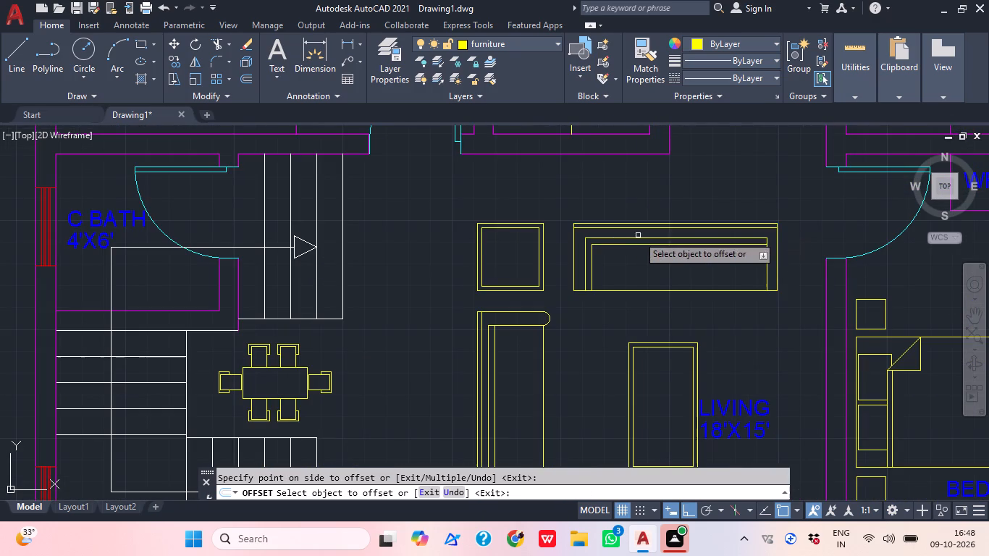
{"action": "key", "text": "Escape"}
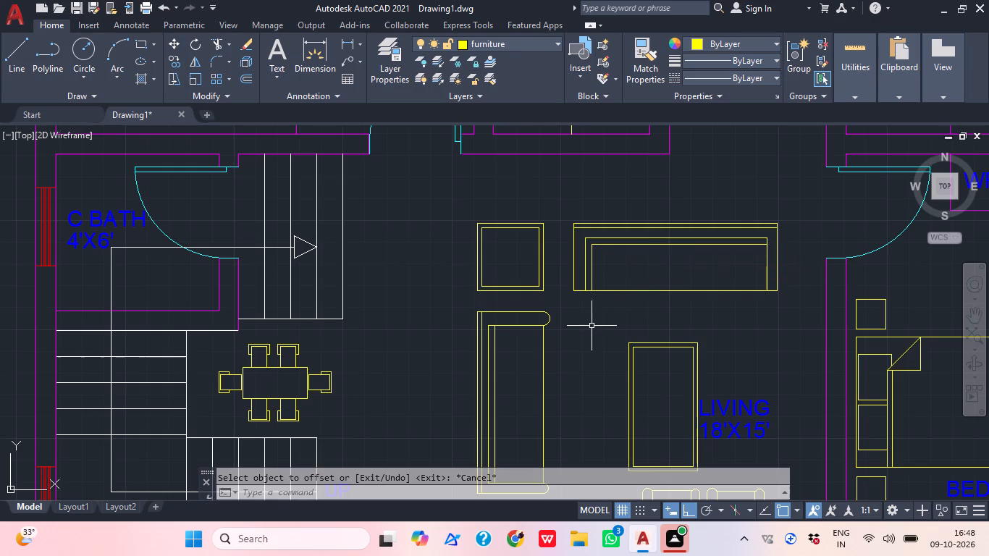
Erase the front line of the vertical sofa's seat between its two armrests.
{"action": "middle_click", "coordinate": [582, 320]}
{"action": "left_click", "coordinate": [547, 380]}
{"action": "left_click", "coordinate": [536, 386]}
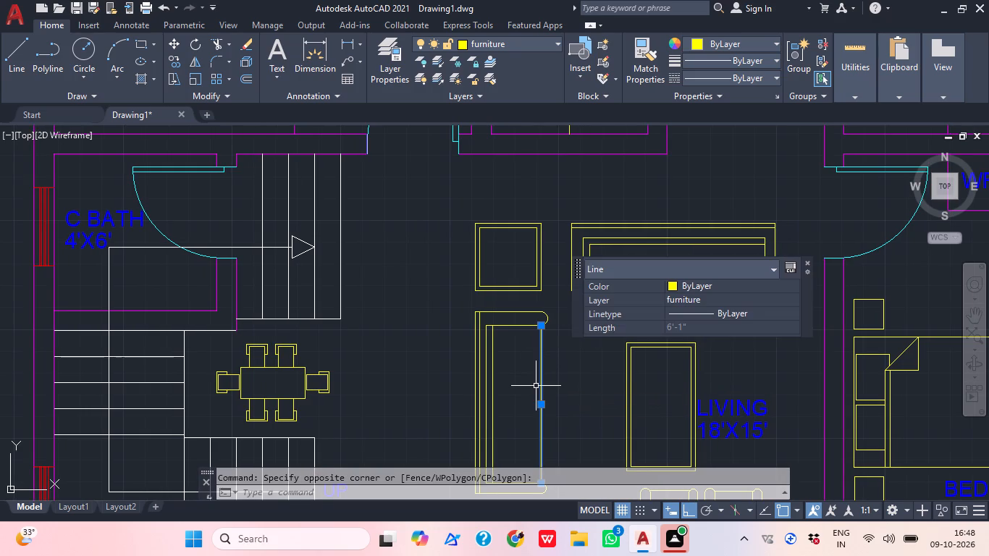
{"action": "key", "text": "Delete"}
Fillet the inner and outer lines of both armrests on the horizontal sofa into rounded ends.
{"action": "middle_click_drag", "start_coordinate": [568, 290], "coordinate": [526, 302]}
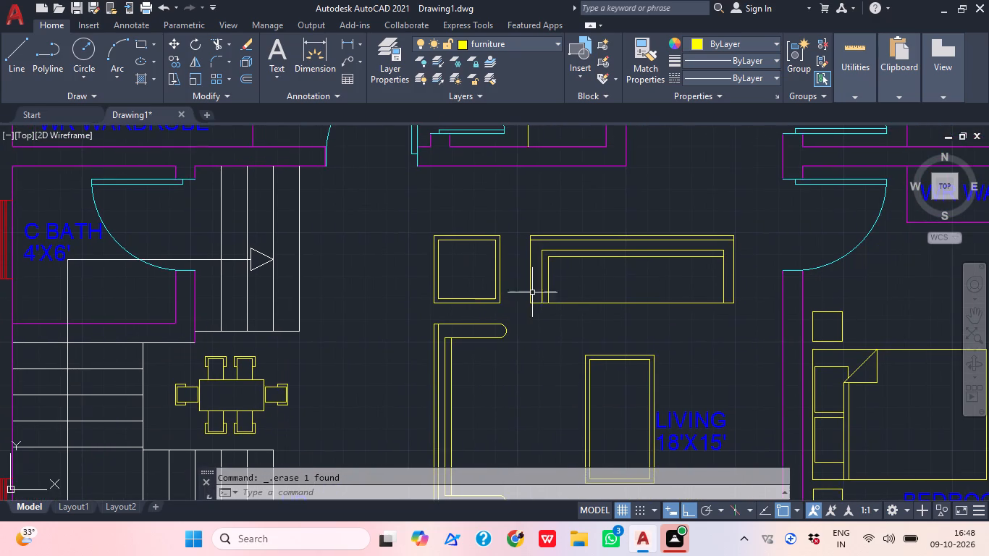
{"action": "scroll", "coordinate": [542, 279], "scroll_direction": "up", "scroll_amount": 2}
{"action": "middle_click_drag", "start_coordinate": [546, 301], "coordinate": [531, 303]}
{"action": "type", "text": "F"}
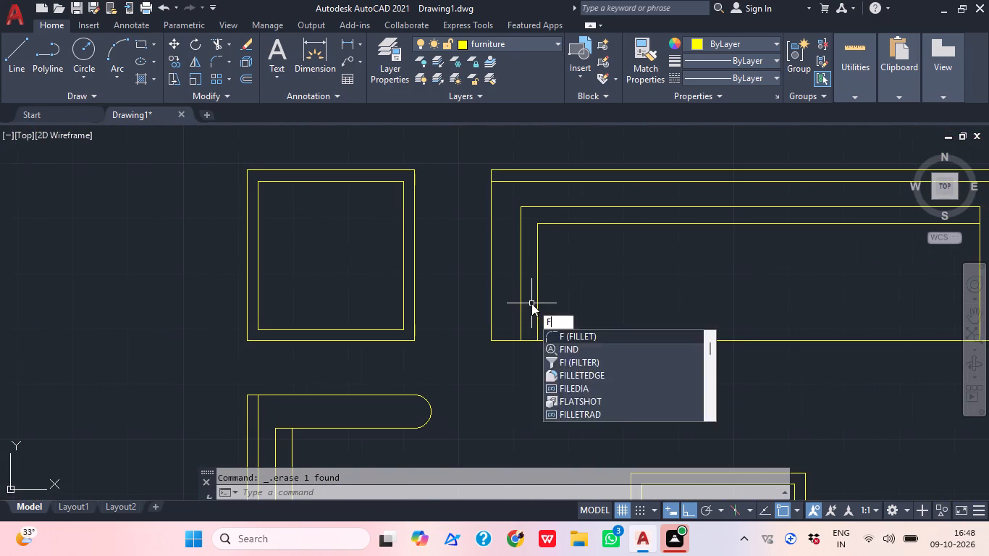
{"action": "key", "text": "space"}
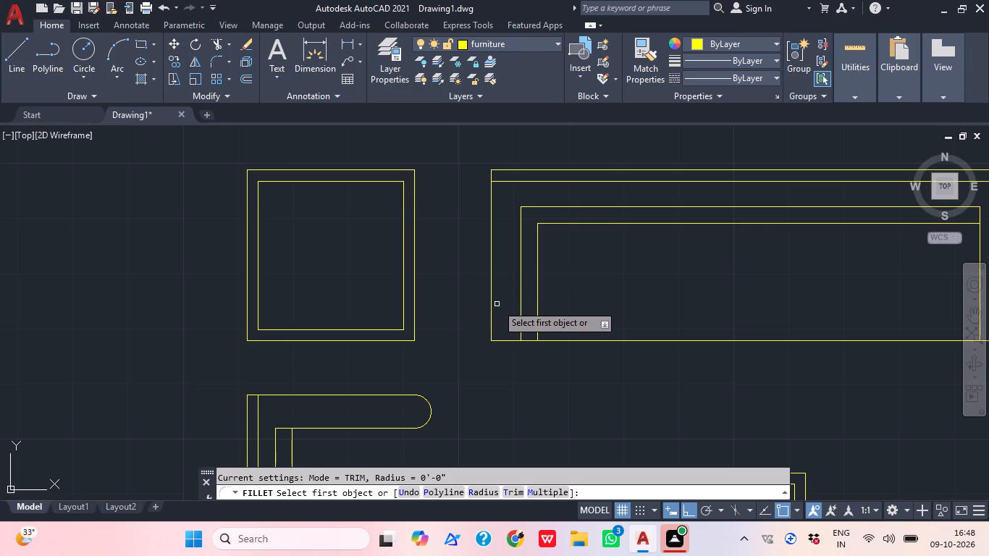
{"action": "left_click", "coordinate": [491, 315]}
{"action": "left_click", "coordinate": [520, 316]}
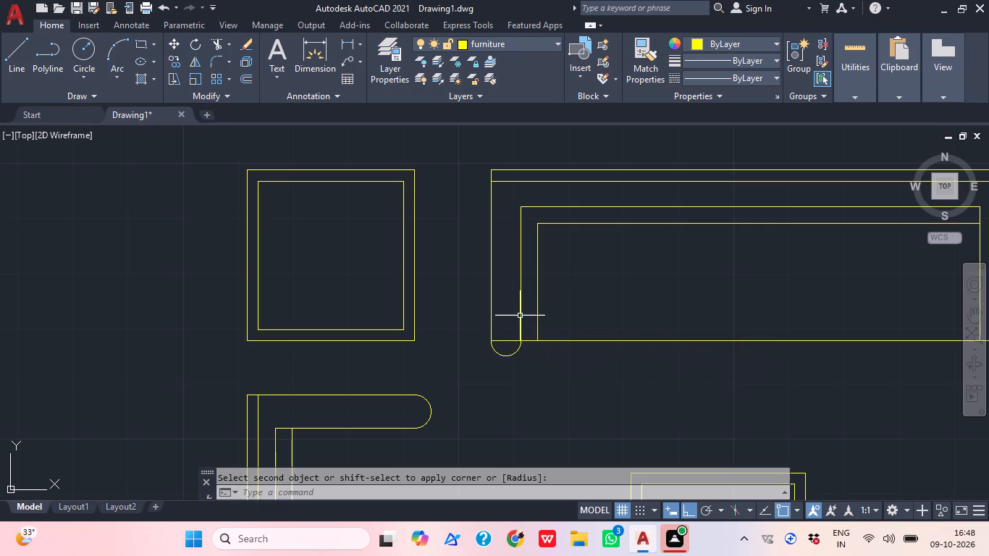
{"action": "middle_click_drag", "start_coordinate": [580, 350], "coordinate": [367, 351]}
{"action": "key", "text": "space"}
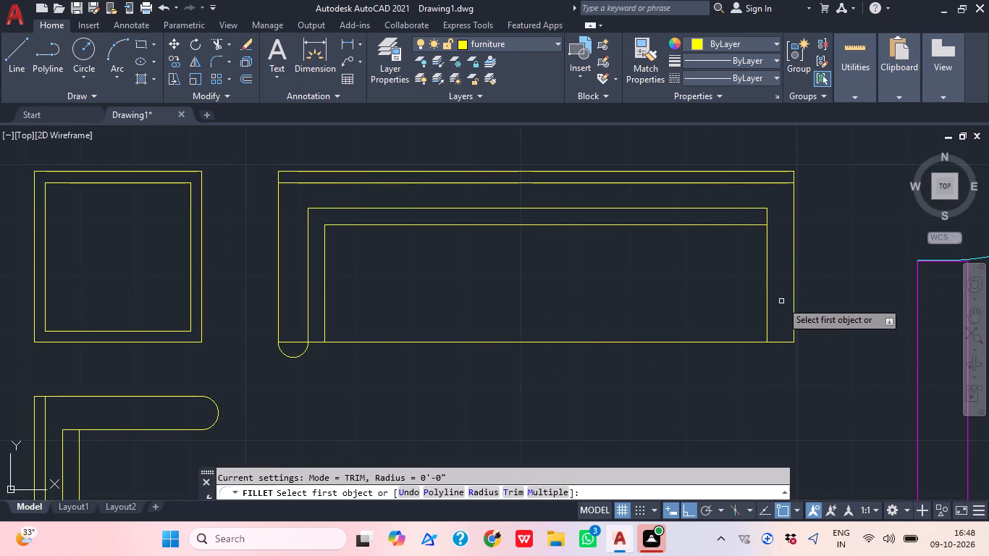
{"action": "left_click", "coordinate": [766, 309]}
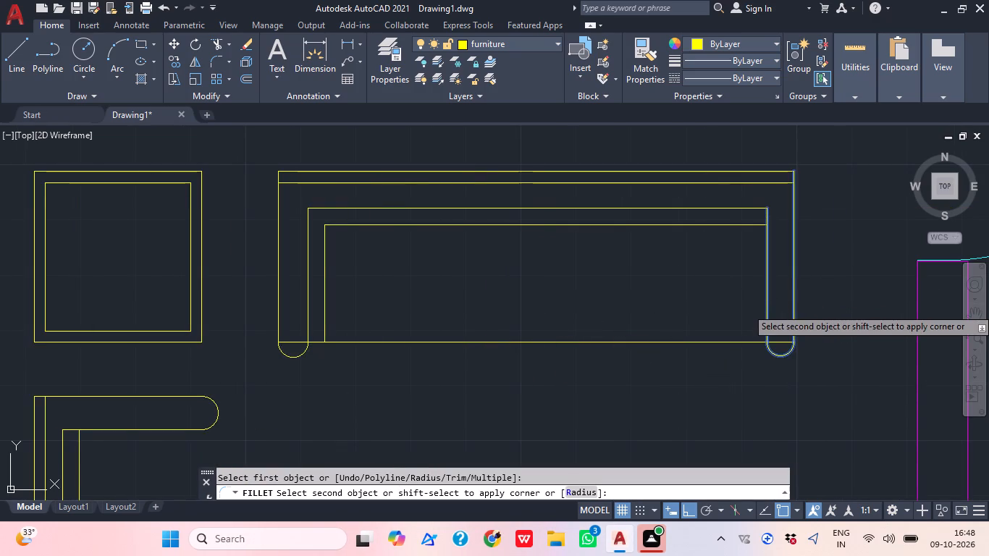
{"action": "left_click", "coordinate": [795, 308]}
{"action": "key", "text": "Escape"}
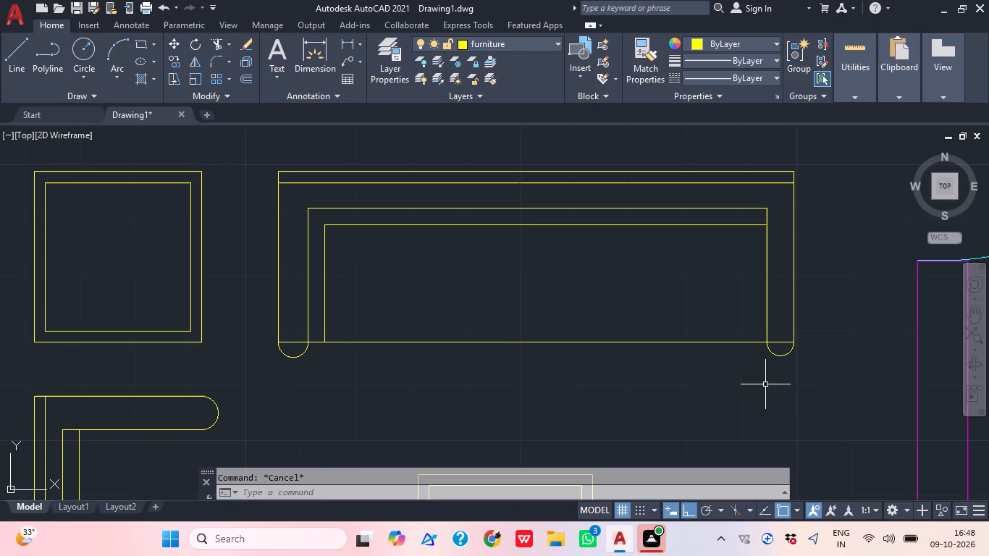
Trim the horizontal sofa's front line where it crosses the rounded armrests.
{"action": "key", "text": "t"}
{"action": "type", "text": "R"}
{"action": "key", "text": "space"}
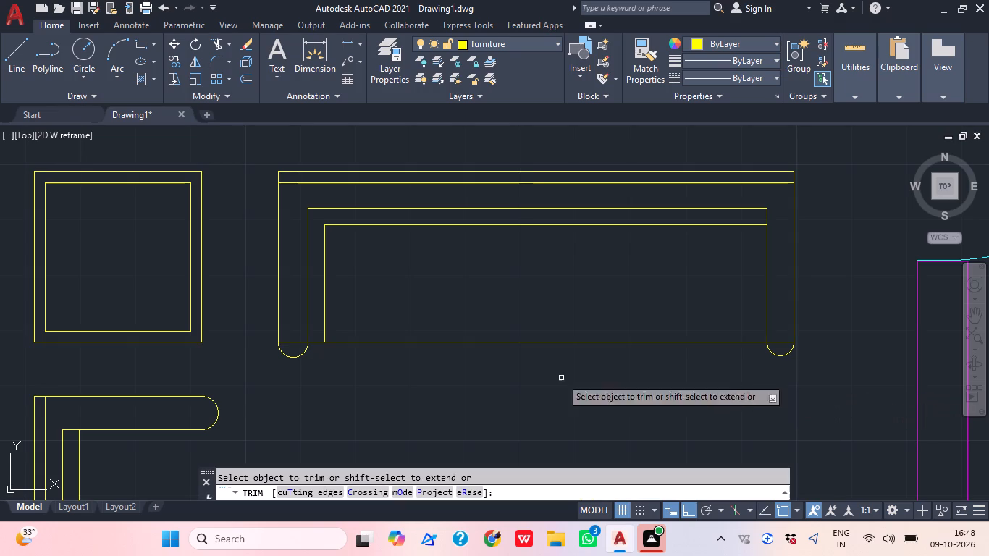
{"action": "scroll", "coordinate": [274, 358], "scroll_direction": "up", "scroll_amount": 2}
{"action": "left_click", "coordinate": [331, 327]}
{"action": "left_click", "coordinate": [324, 316]}
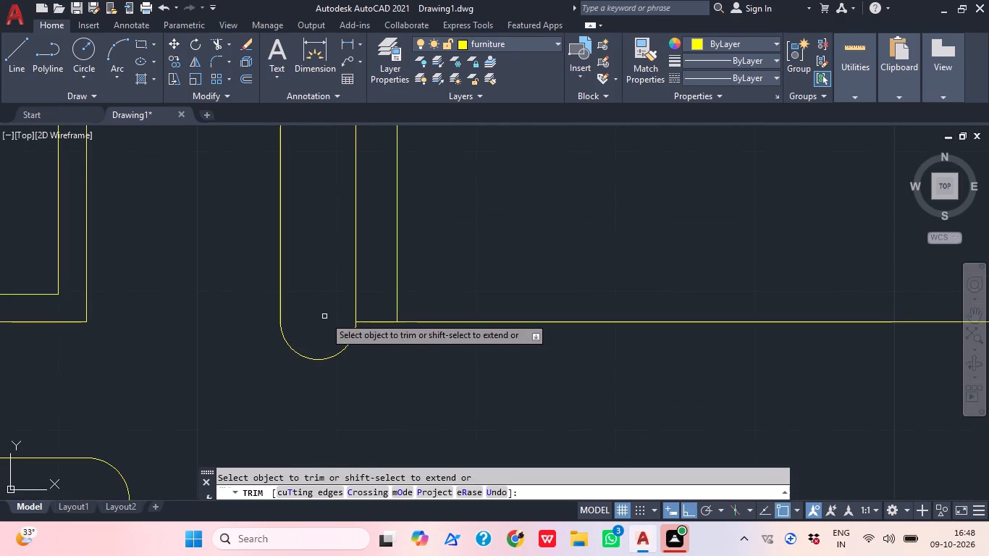
{"action": "left_click", "coordinate": [518, 345]}
{"action": "left_click", "coordinate": [511, 311]}
{"action": "scroll", "coordinate": [511, 311], "scroll_direction": "down", "scroll_amount": 4}
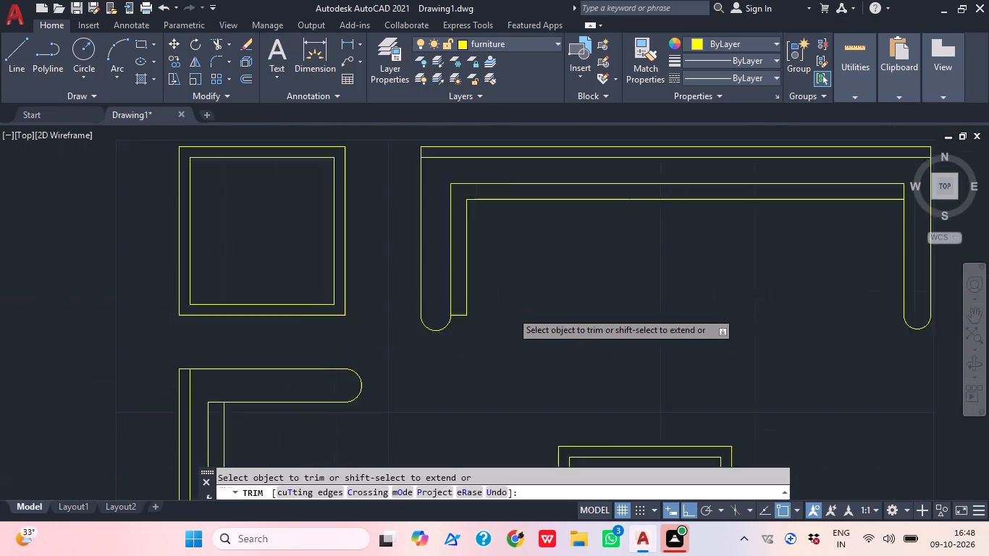
{"action": "scroll", "coordinate": [511, 311], "scroll_direction": "down", "scroll_amount": 1}
{"action": "scroll", "coordinate": [806, 301], "scroll_direction": "up", "scroll_amount": 2}
{"action": "scroll", "coordinate": [694, 320], "scroll_direction": "down", "scroll_amount": 1}
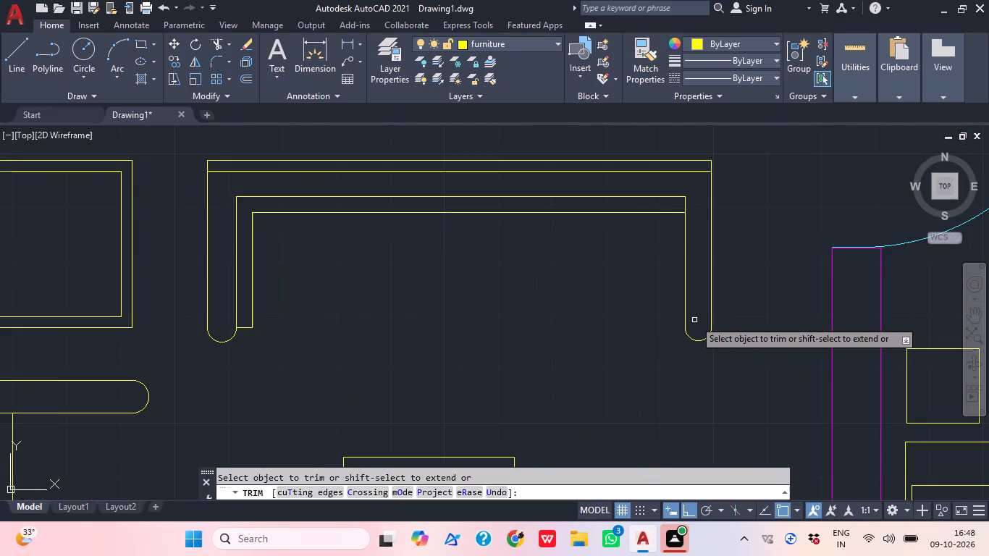
{"action": "key", "text": "ctrl+z"}
{"action": "scroll", "coordinate": [693, 320], "scroll_direction": "down", "scroll_amount": 5}
{"action": "middle_click_drag", "start_coordinate": [724, 359], "coordinate": [626, 364]}
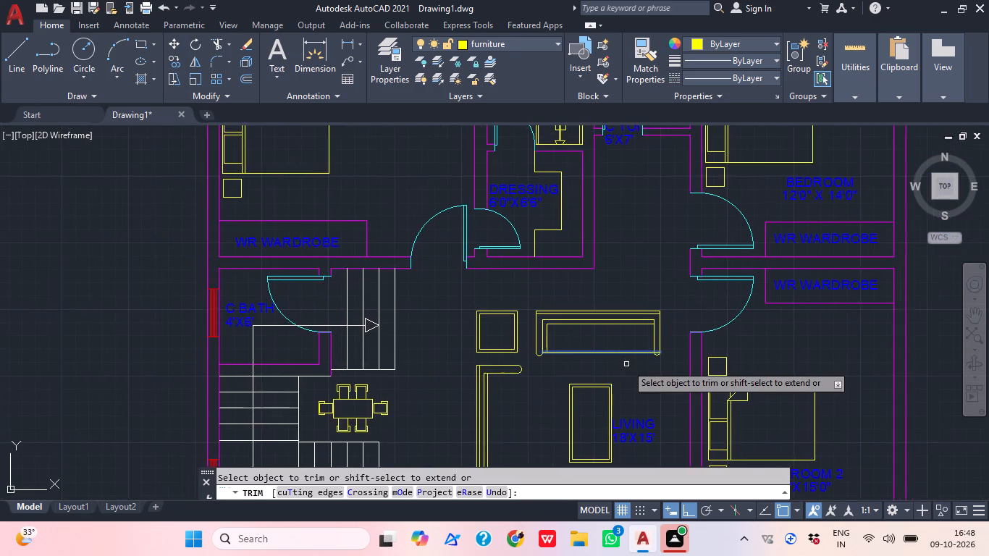
{"action": "scroll", "coordinate": [626, 364], "scroll_direction": "up", "scroll_amount": 4}
{"action": "left_click", "coordinate": [670, 296]}
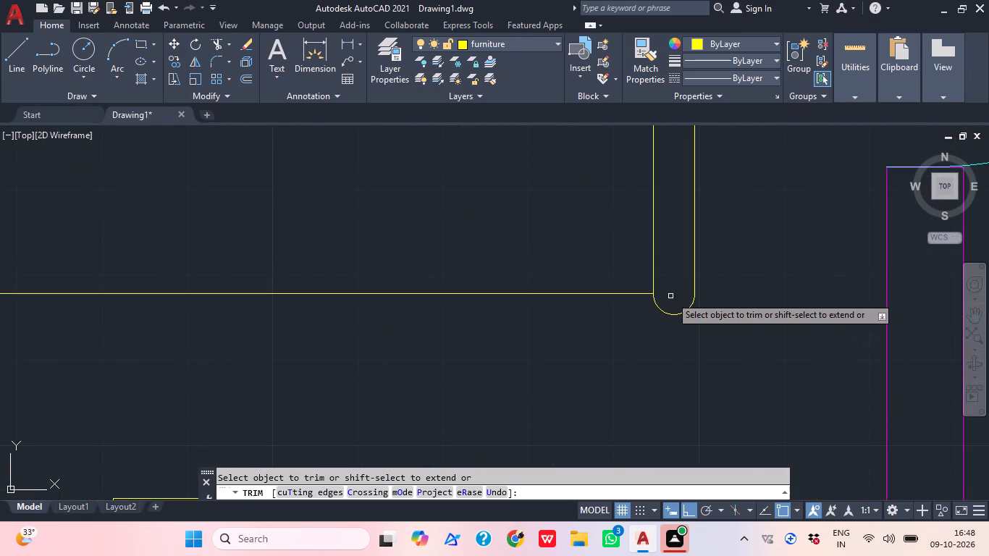
Erase the remaining front line of the horizontal sofa's seat between its two armrests.
{"action": "key", "text": "Escape"}
{"action": "left_click_drag", "start_coordinate": [578, 311], "coordinate": [566, 305]}
{"action": "left_click", "coordinate": [502, 280]}
{"action": "key", "text": "Delete"}
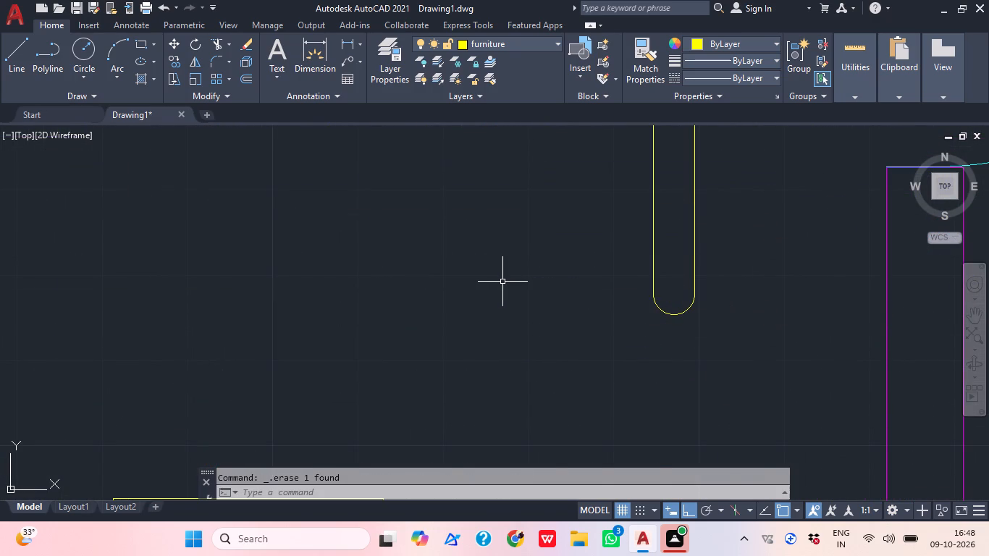
Extend the horizontal sofa's innermost back line to the inner edge of its left armrest.
{"action": "scroll", "coordinate": [505, 282], "scroll_direction": "down", "scroll_amount": 3}
{"action": "middle_click", "coordinate": [515, 292]}
{"action": "scroll", "coordinate": [374, 306], "scroll_direction": "up", "scroll_amount": 3}
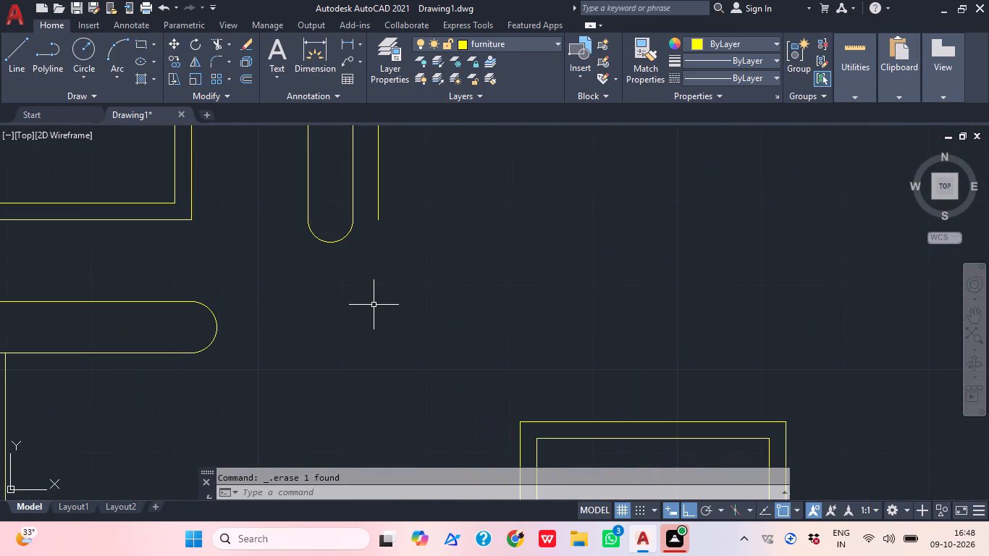
{"action": "scroll", "coordinate": [374, 305], "scroll_direction": "down", "scroll_amount": 3}
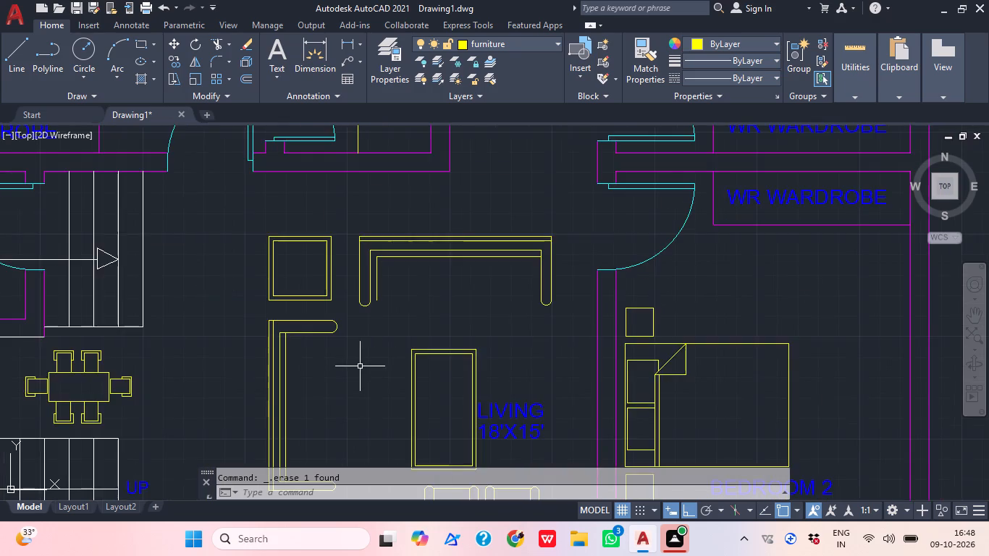
{"action": "middle_click_drag", "start_coordinate": [360, 366], "coordinate": [353, 272]}
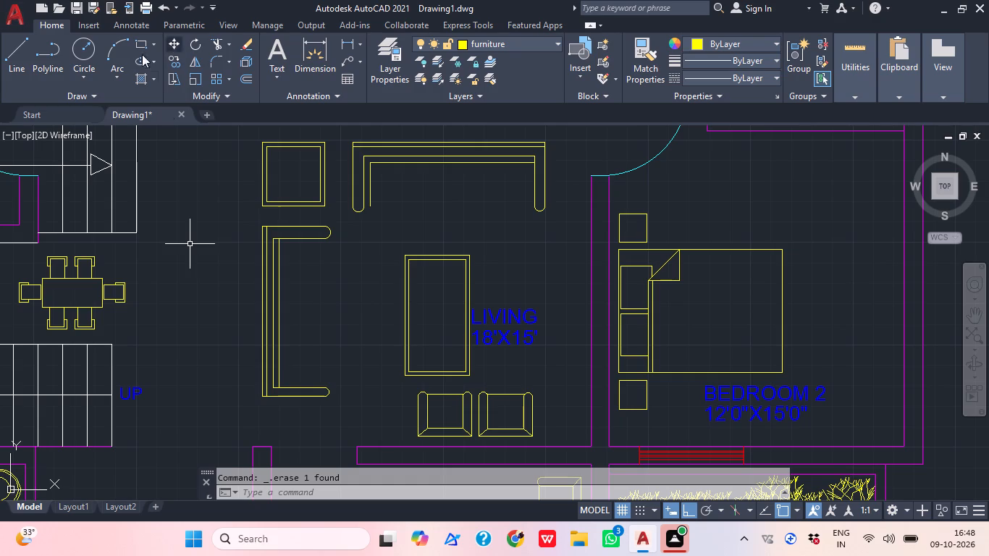
{"action": "middle_click", "coordinate": [303, 329]}
{"action": "middle_click_drag", "start_coordinate": [390, 277], "coordinate": [323, 348]}
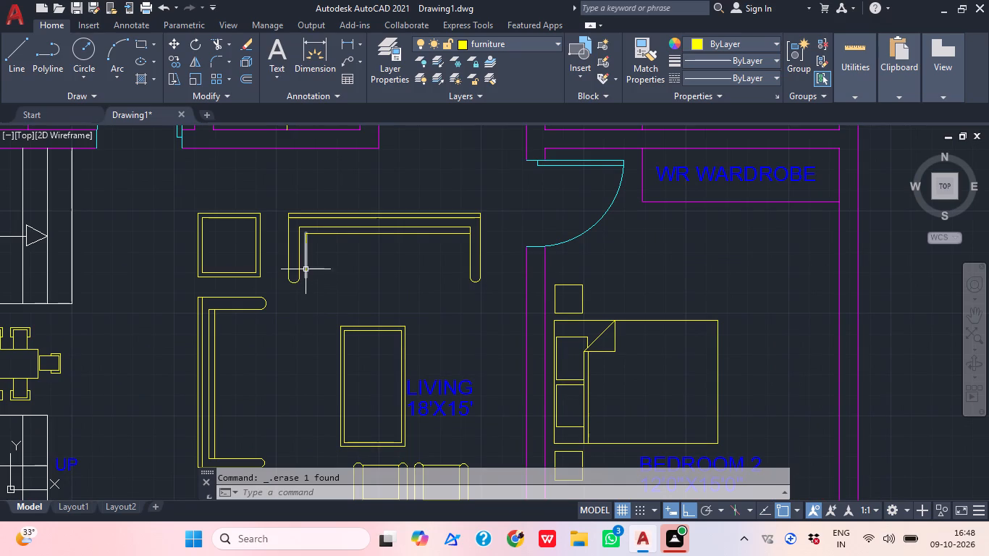
{"action": "scroll", "coordinate": [311, 214], "scroll_direction": "up", "scroll_amount": 2}
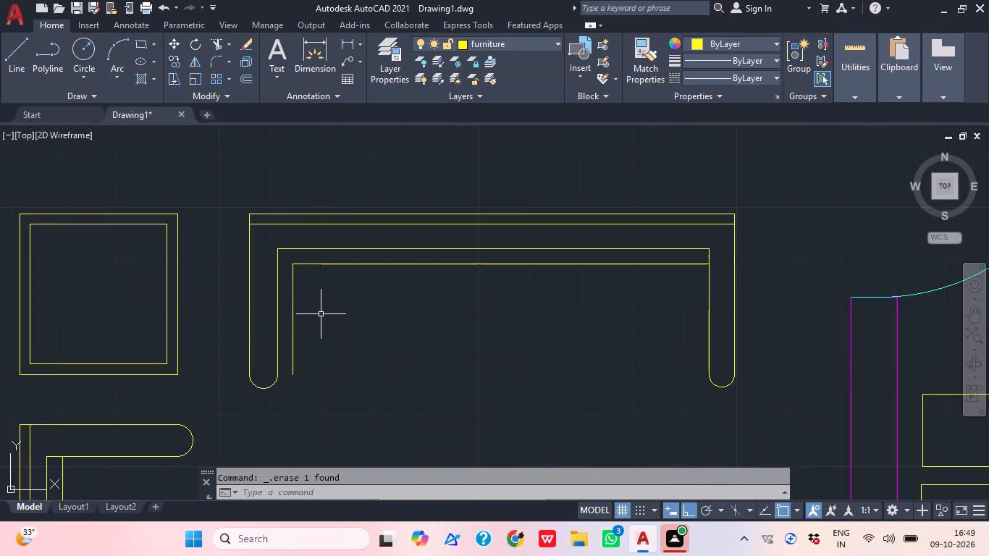
{"action": "type", "text": "EX"}
{"action": "key", "text": "space"}
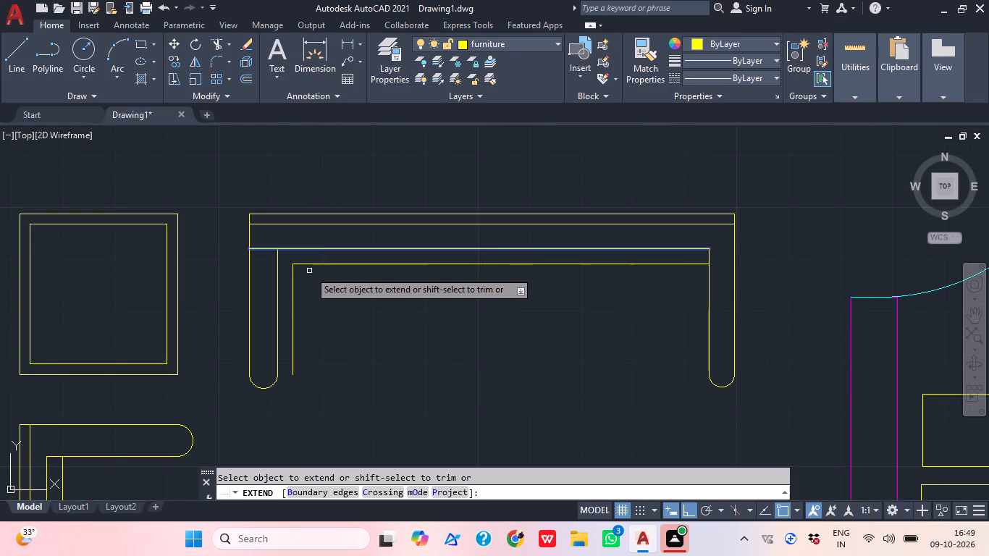
{"action": "left_click", "coordinate": [309, 271]}
{"action": "left_click", "coordinate": [324, 249]}
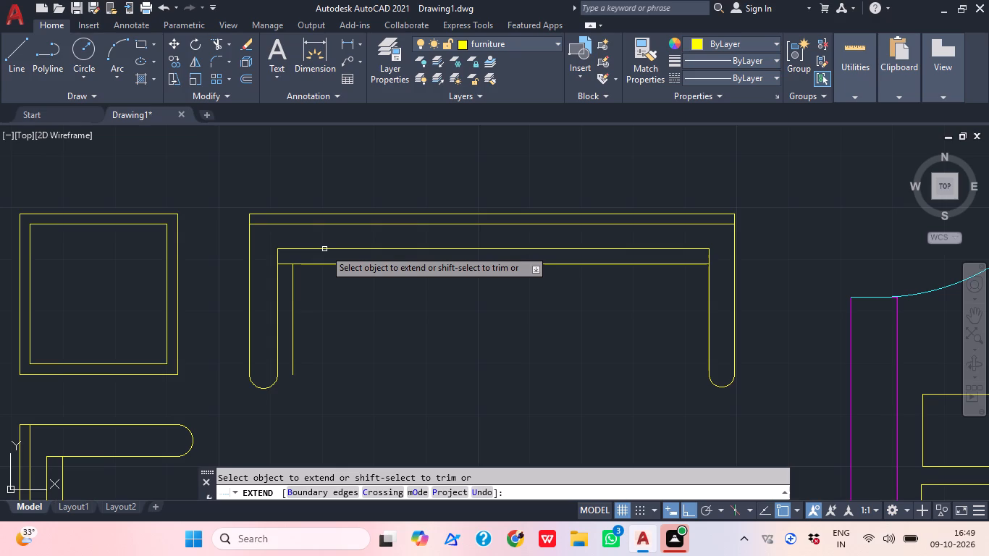
Trim away the extra vertical line beside the horizontal sofa's left armrest.
{"action": "key", "text": "Escape"}
{"action": "type", "text": "TR"}
{"action": "key", "text": "space"}
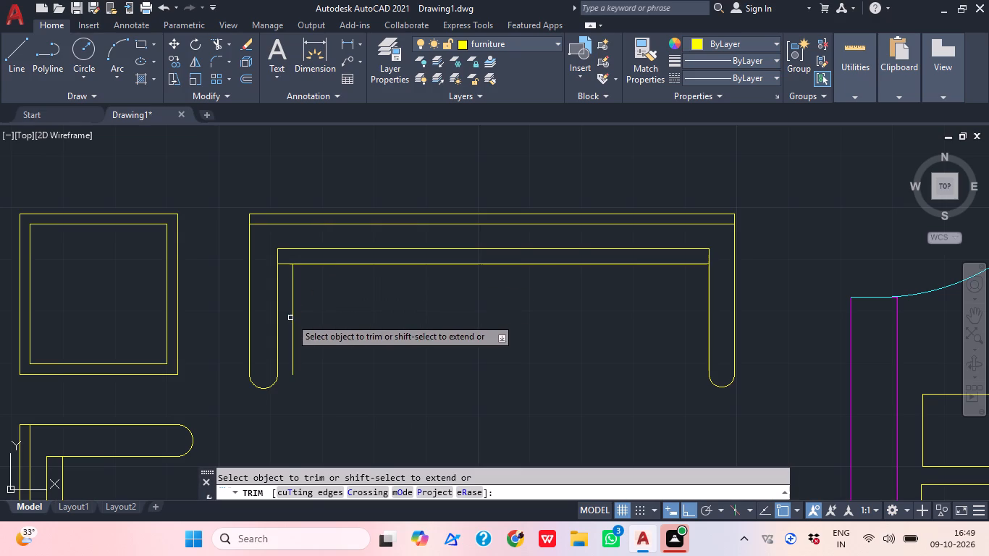
{"action": "left_click", "coordinate": [290, 318]}
{"action": "left_click", "coordinate": [340, 304]}
{"action": "key", "text": "Escape"}
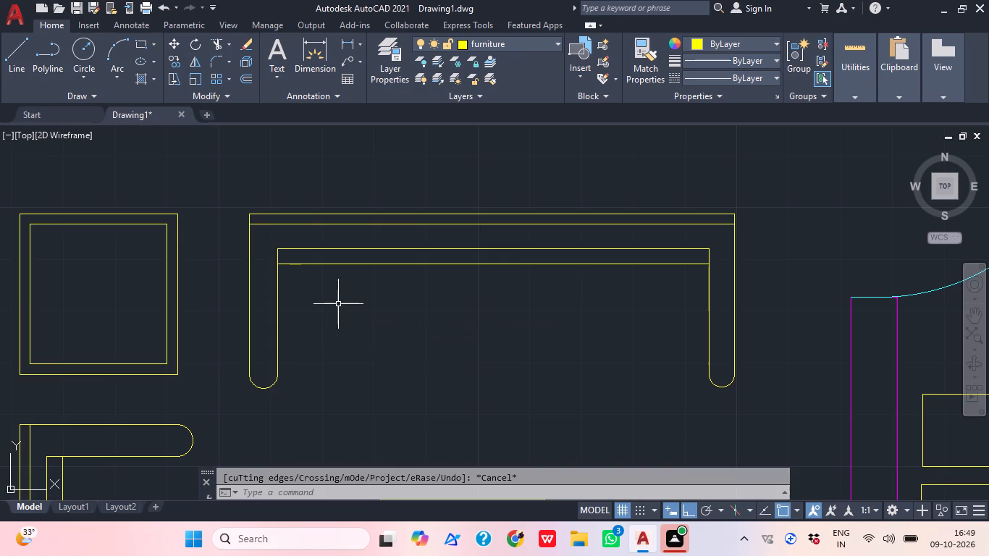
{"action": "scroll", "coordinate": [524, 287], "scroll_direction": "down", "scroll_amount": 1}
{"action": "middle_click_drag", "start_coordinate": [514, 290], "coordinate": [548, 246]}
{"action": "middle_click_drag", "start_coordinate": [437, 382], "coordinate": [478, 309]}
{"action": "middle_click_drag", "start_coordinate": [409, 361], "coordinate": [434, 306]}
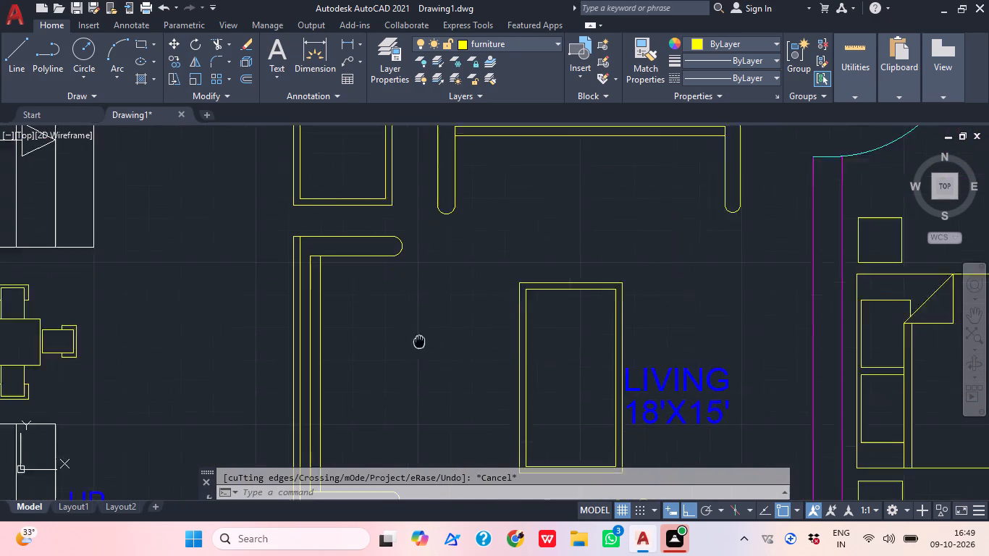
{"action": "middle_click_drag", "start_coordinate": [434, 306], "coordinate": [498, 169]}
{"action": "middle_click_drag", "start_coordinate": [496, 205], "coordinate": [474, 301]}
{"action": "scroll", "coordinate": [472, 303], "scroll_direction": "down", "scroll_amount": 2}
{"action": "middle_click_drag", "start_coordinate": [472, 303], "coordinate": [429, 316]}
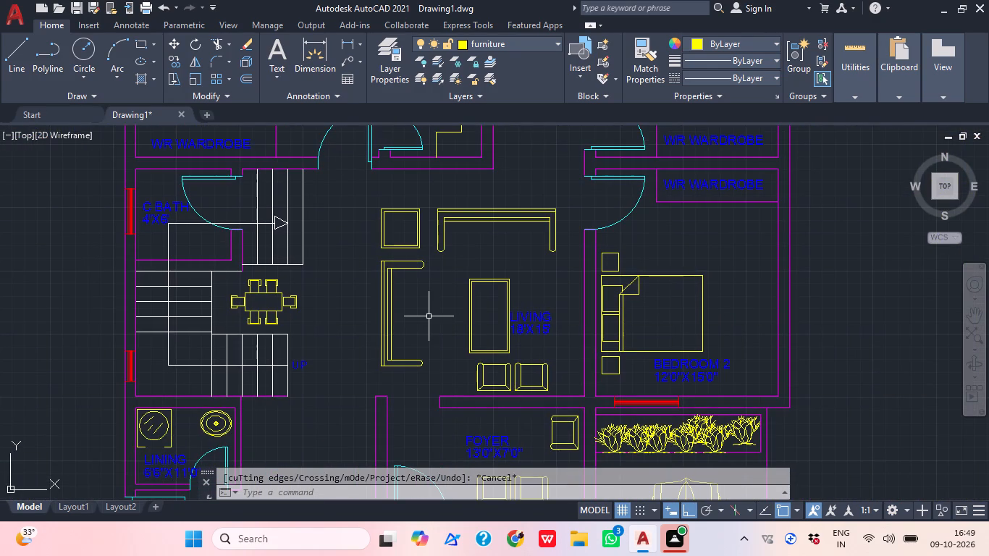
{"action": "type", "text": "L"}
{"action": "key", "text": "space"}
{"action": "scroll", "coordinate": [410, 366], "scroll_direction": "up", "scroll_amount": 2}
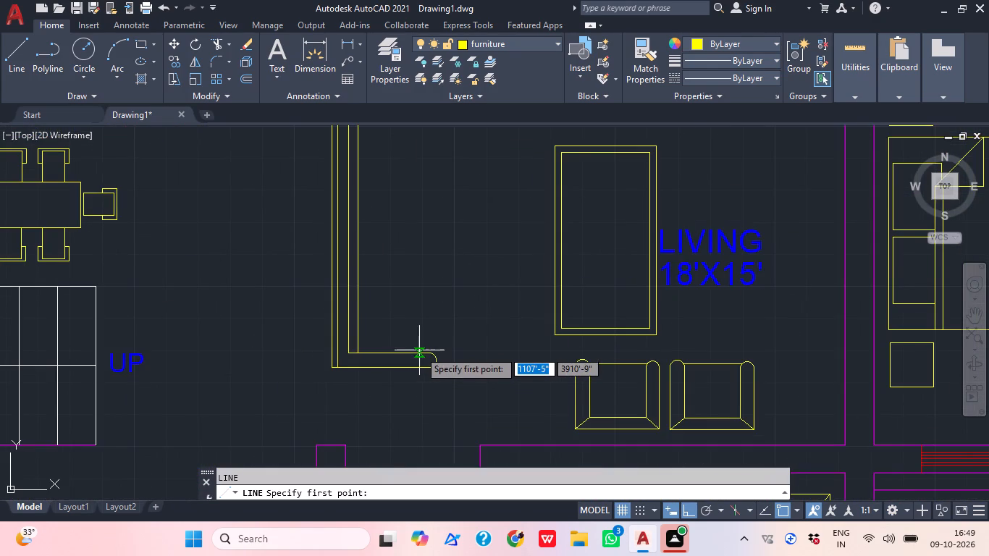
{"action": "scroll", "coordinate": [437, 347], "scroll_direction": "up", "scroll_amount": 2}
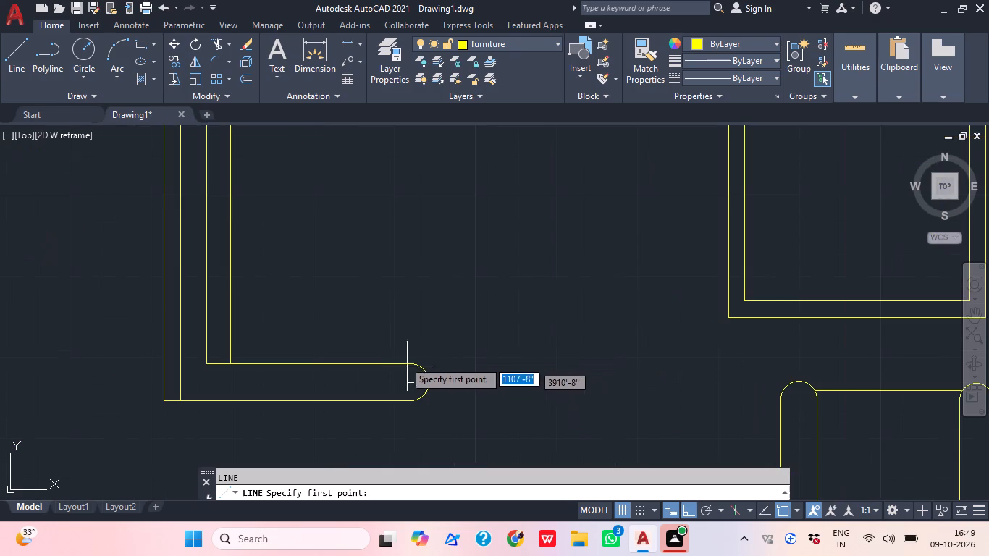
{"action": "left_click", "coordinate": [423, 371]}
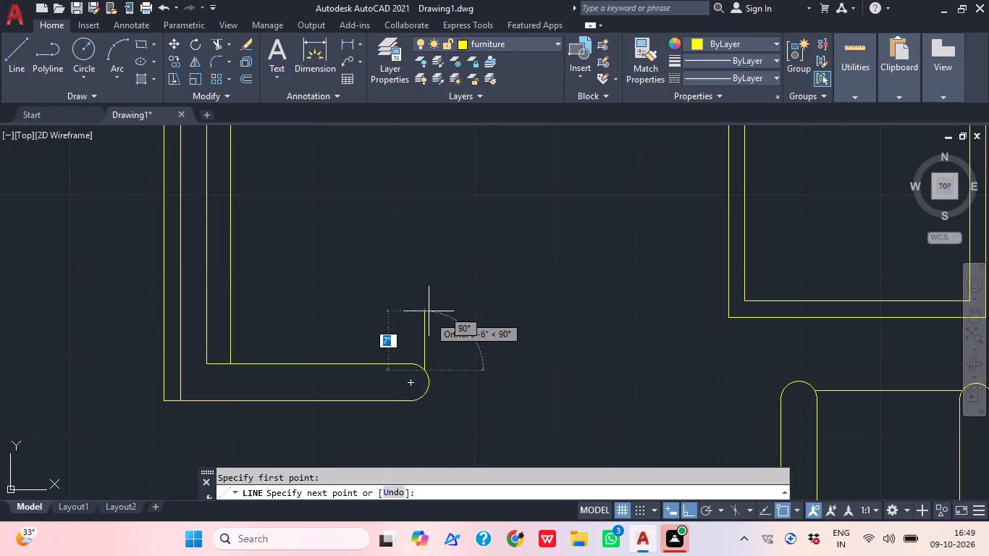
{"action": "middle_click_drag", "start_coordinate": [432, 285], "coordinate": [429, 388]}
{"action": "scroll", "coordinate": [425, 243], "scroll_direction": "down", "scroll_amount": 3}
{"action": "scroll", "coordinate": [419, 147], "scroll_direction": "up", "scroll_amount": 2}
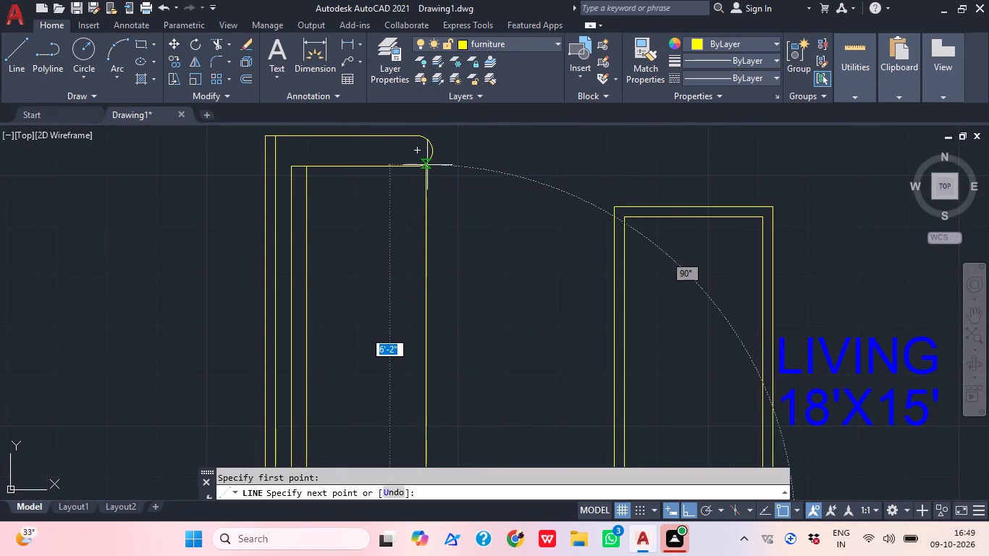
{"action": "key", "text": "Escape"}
Draw a seat front line about 5'-11" long between the inner edges of the vertical sofa's two armrests, near their rounded ends.
{"action": "type", "text": "L"}
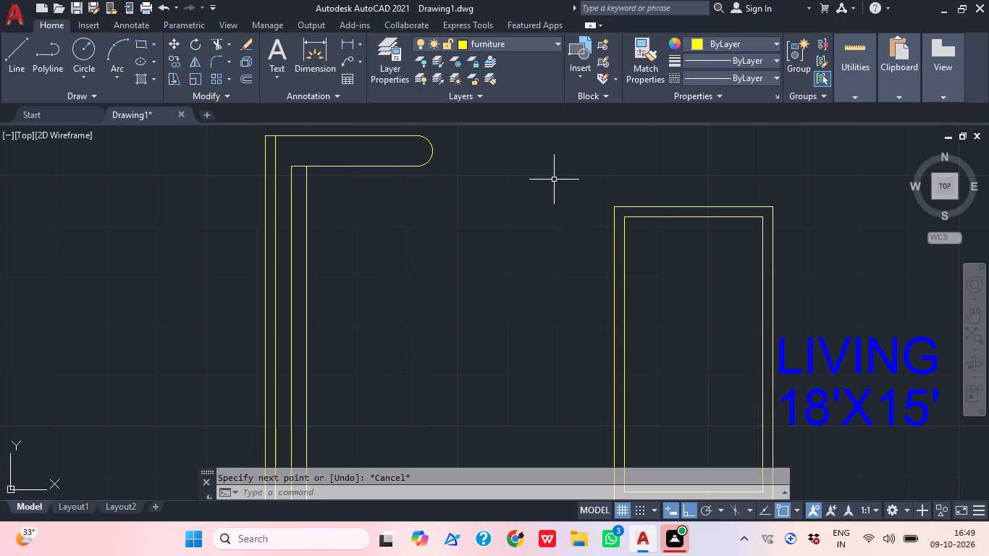
{"action": "key", "text": "space"}
{"action": "scroll", "coordinate": [554, 180], "scroll_direction": "down", "scroll_amount": 2}
{"action": "scroll", "coordinate": [482, 303], "scroll_direction": "up", "scroll_amount": 2}
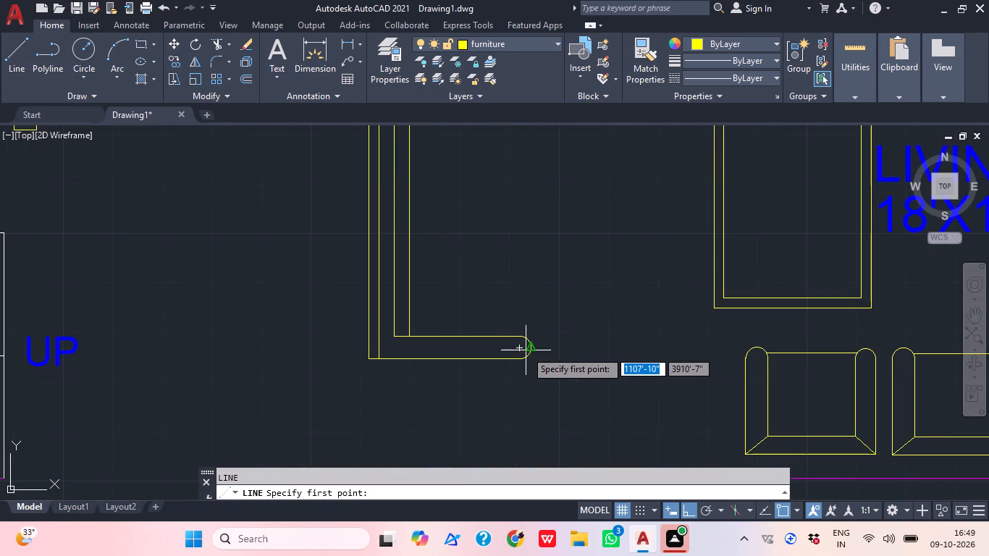
{"action": "scroll", "coordinate": [513, 334], "scroll_direction": "up", "scroll_amount": 2}
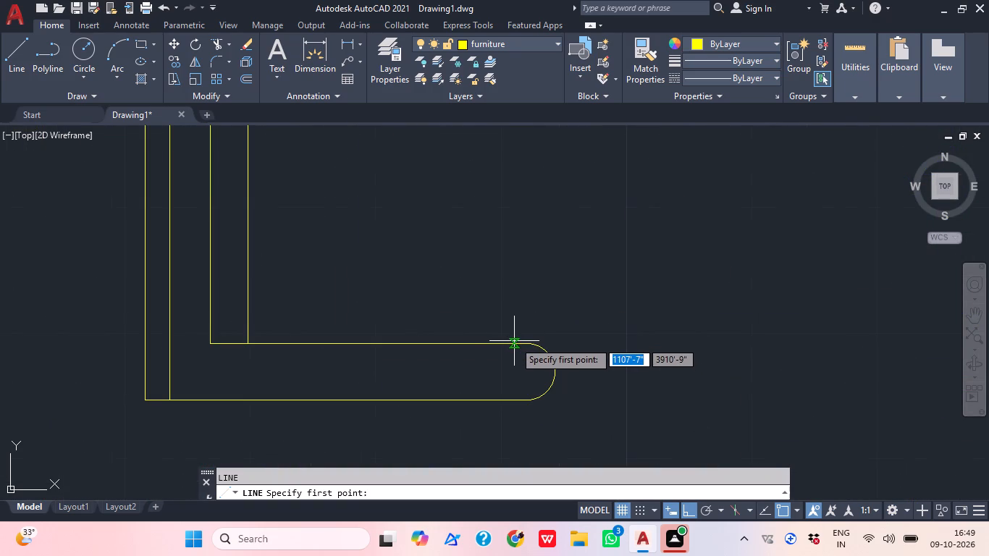
{"action": "left_click", "coordinate": [513, 345]}
{"action": "scroll", "coordinate": [513, 267], "scroll_direction": "down", "scroll_amount": 3}
{"action": "middle_click_drag", "start_coordinate": [513, 237], "coordinate": [510, 252]}
{"action": "scroll", "coordinate": [511, 250], "scroll_direction": "down", "scroll_amount": 2}
{"action": "middle_click_drag", "start_coordinate": [532, 229], "coordinate": [515, 314]}
{"action": "scroll", "coordinate": [498, 271], "scroll_direction": "up", "scroll_amount": 3}
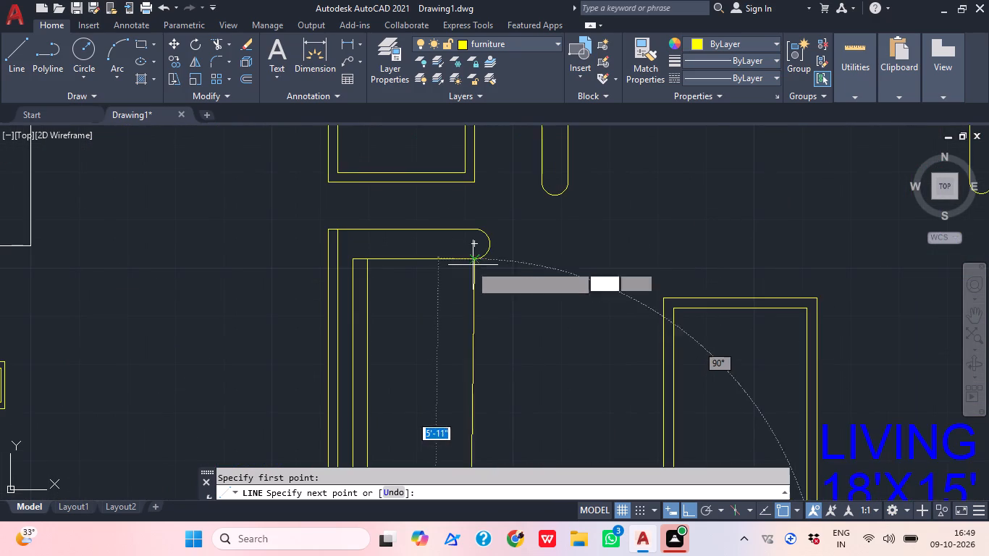
{"action": "left_click", "coordinate": [467, 256]}
{"action": "middle_click_drag", "start_coordinate": [527, 261], "coordinate": [400, 307]}
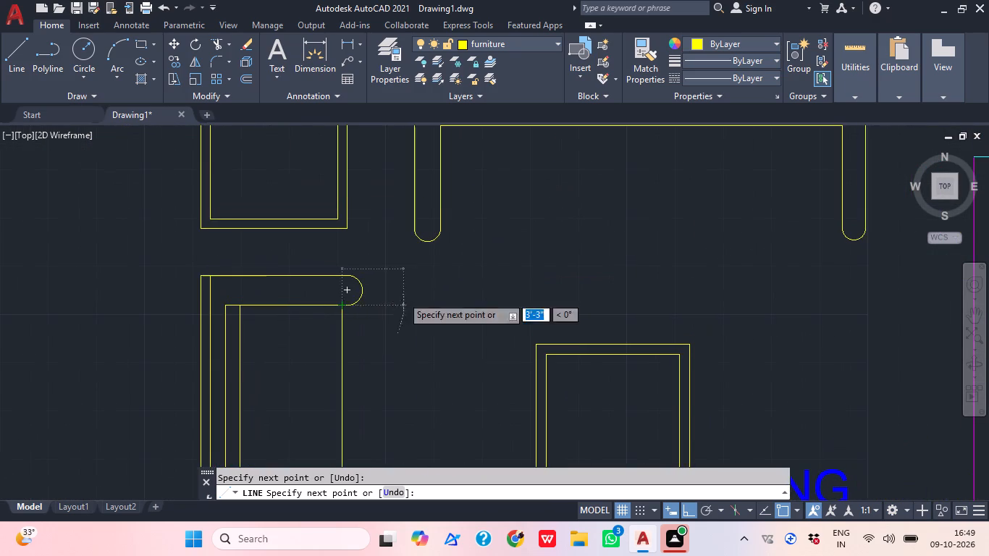
{"action": "key", "text": "Escape"}
Draw a seat front line about 7'-1" long joining the inner armrest ends of the horizontal sofa.
{"action": "type", "text": "L"}
{"action": "key", "text": "space"}
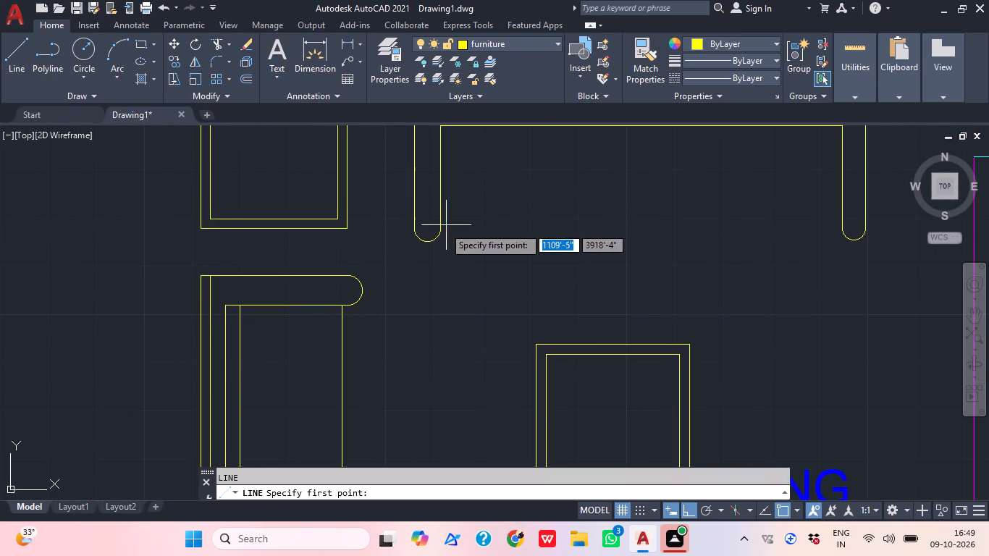
{"action": "left_click", "coordinate": [444, 227]}
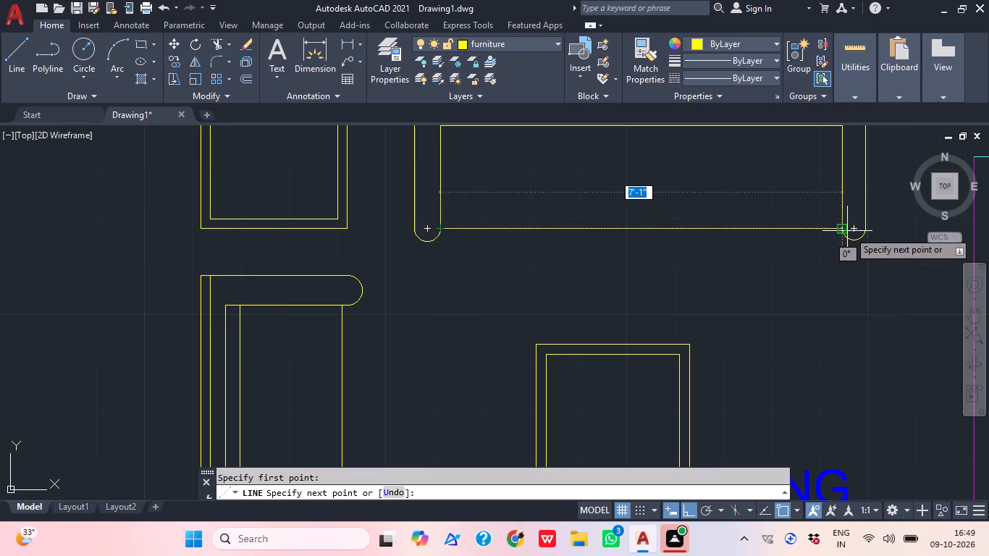
{"action": "left_click", "coordinate": [847, 232]}
{"action": "key", "text": "Escape"}
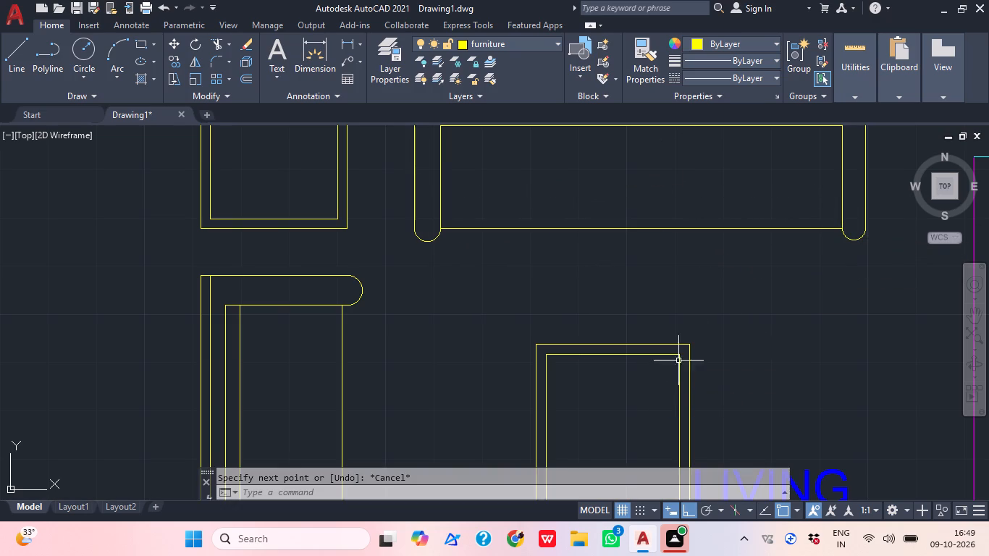
Offset all four lines of the corner table's inner square 2" inward.
{"action": "middle_click_drag", "start_coordinate": [740, 329], "coordinate": [547, 377]}
{"action": "scroll", "coordinate": [547, 374], "scroll_direction": "down", "scroll_amount": 1}
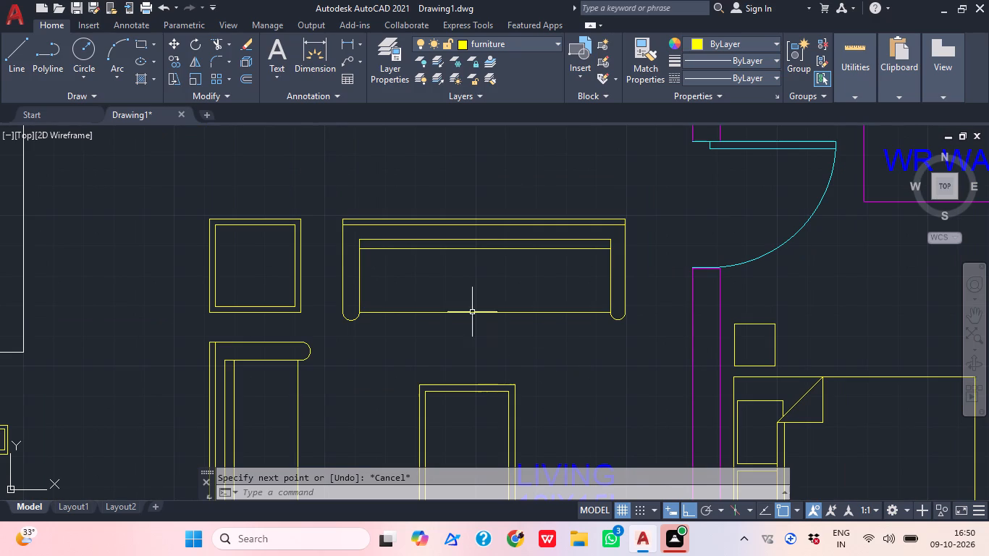
{"action": "scroll", "coordinate": [275, 212], "scroll_direction": "up", "scroll_amount": 1}
{"action": "middle_click_drag", "start_coordinate": [324, 241], "coordinate": [442, 237]}
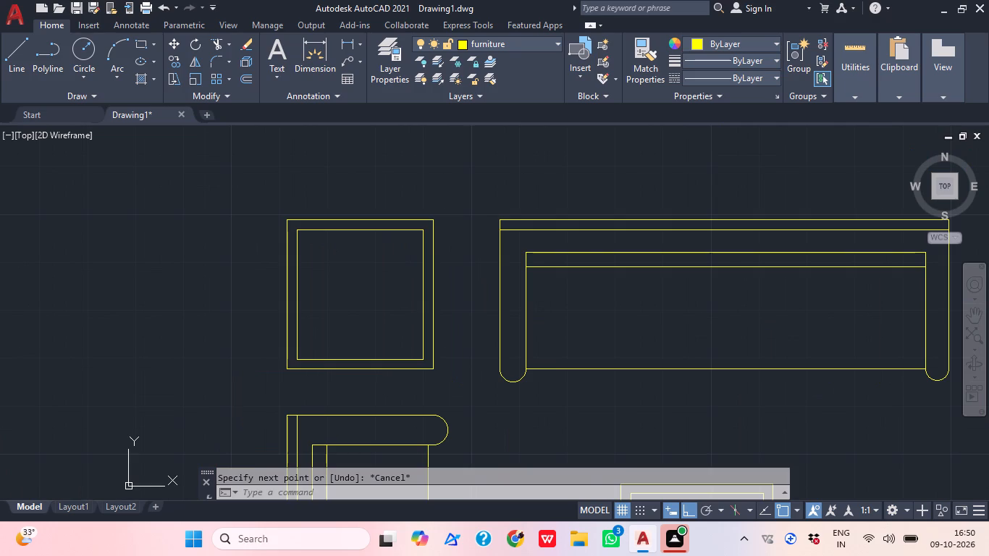
{"action": "type", "text": "O"}
{"action": "key", "text": "space"}
{"action": "key", "text": "2"}
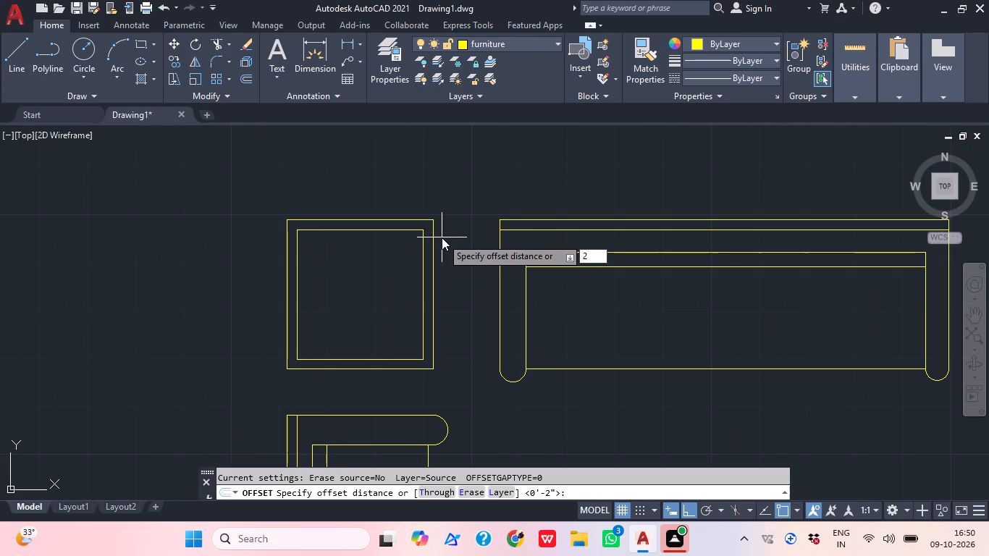
{"action": "key", "text": "shift+quotedbl"}
{"action": "key", "text": "Return"}
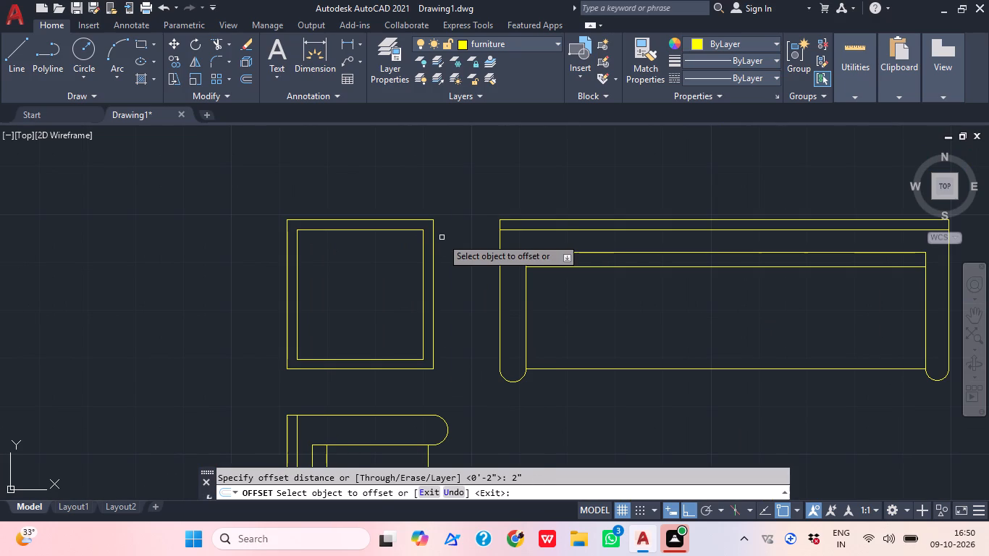
{"action": "left_click", "coordinate": [392, 235]}
{"action": "left_click", "coordinate": [390, 232]}
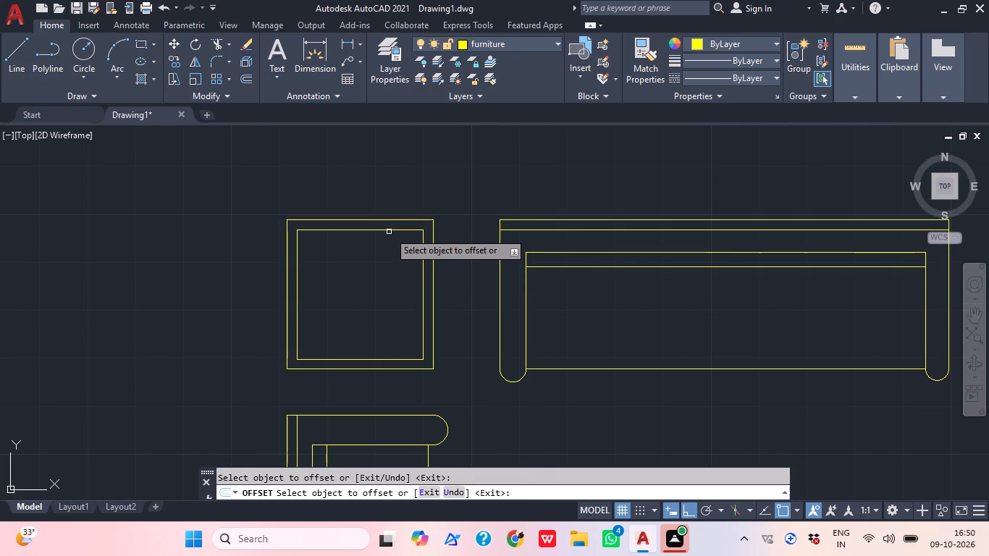
{"action": "left_click", "coordinate": [389, 231]}
{"action": "left_click", "coordinate": [378, 269]}
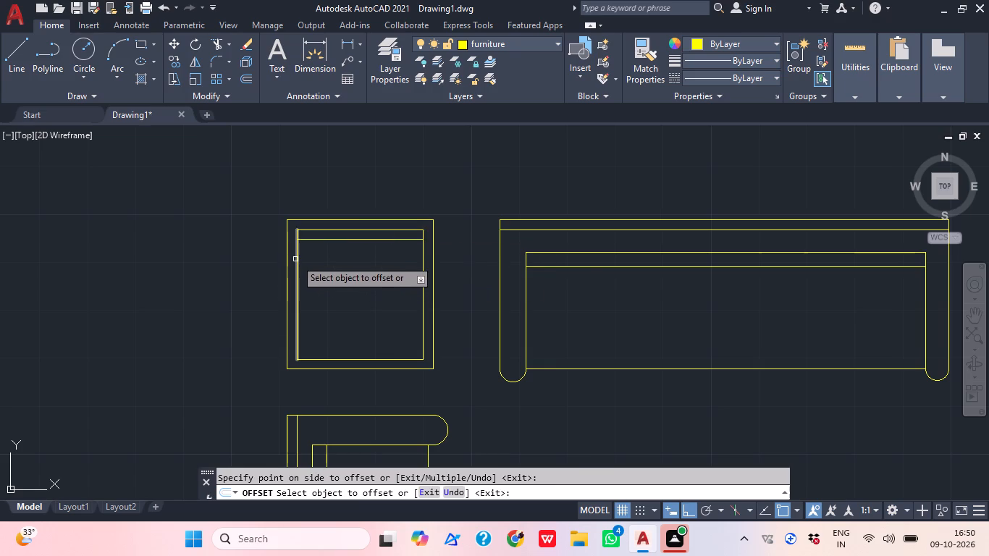
{"action": "left_click", "coordinate": [295, 259]}
{"action": "left_click", "coordinate": [362, 283]}
{"action": "left_click", "coordinate": [354, 360]}
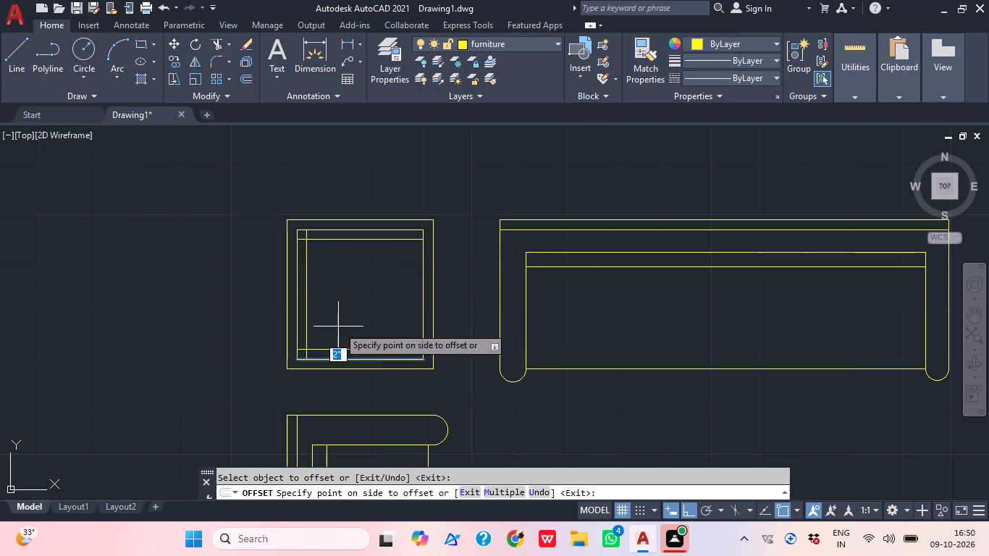
{"action": "left_click", "coordinate": [338, 327]}
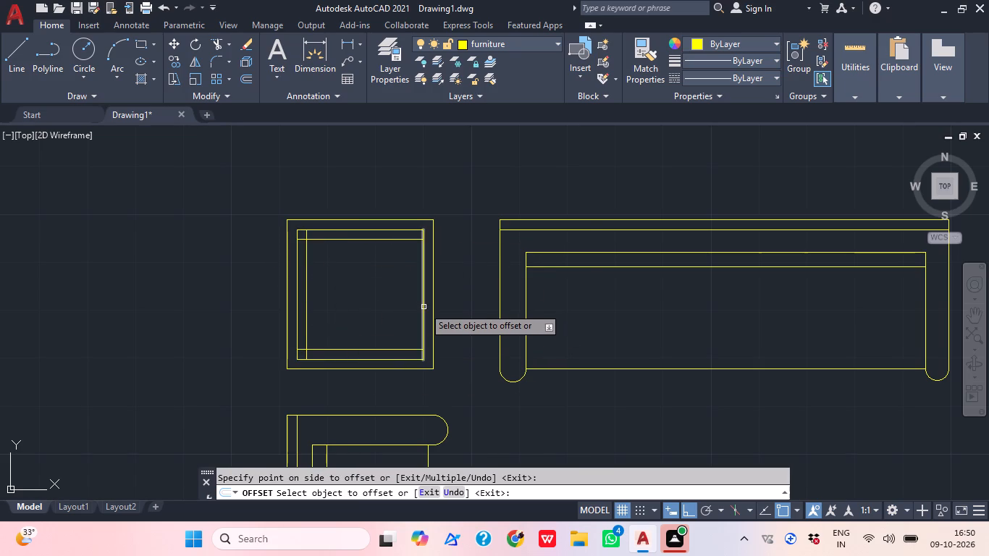
{"action": "left_click", "coordinate": [424, 307]}
{"action": "left_click", "coordinate": [376, 309]}
{"action": "key", "text": "Escape"}
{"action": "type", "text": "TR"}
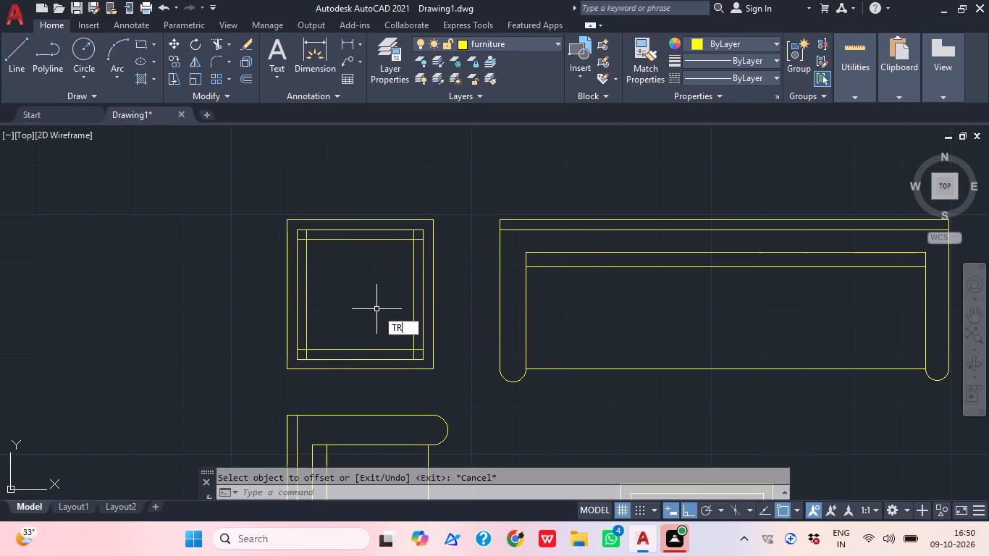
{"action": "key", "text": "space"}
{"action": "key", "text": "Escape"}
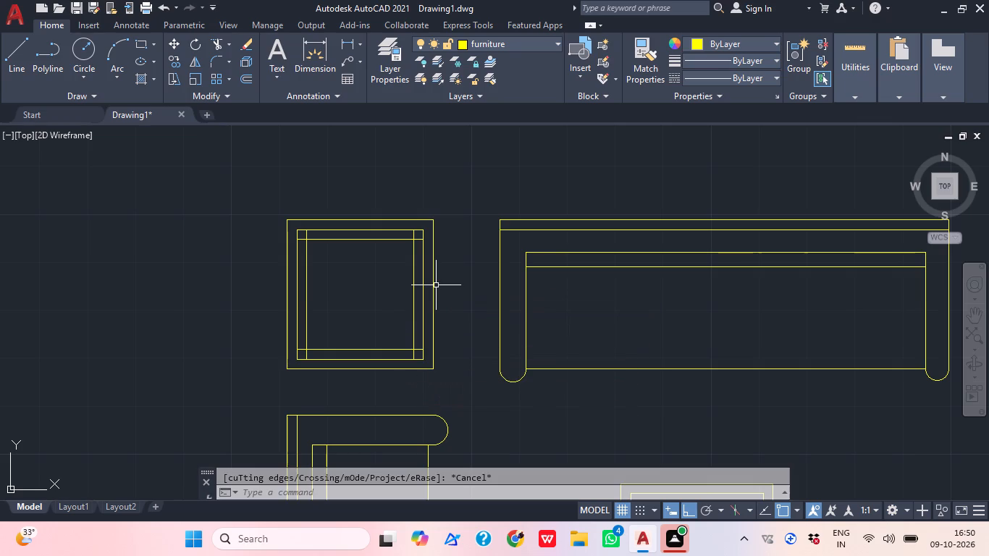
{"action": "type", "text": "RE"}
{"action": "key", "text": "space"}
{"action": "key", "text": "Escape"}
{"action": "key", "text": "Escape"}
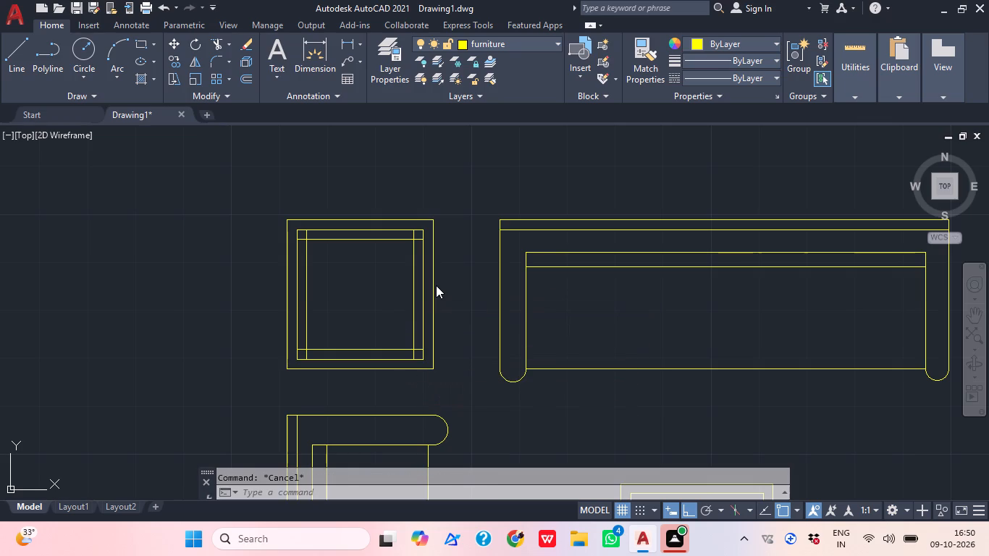
Trim the corner table's upper-right corner, removing the former inner square's top and right lines and the overlapping ends.
{"action": "type", "text": "TR"}
{"action": "key", "text": "space"}
{"action": "scroll", "coordinate": [427, 235], "scroll_direction": "up", "scroll_amount": 3}
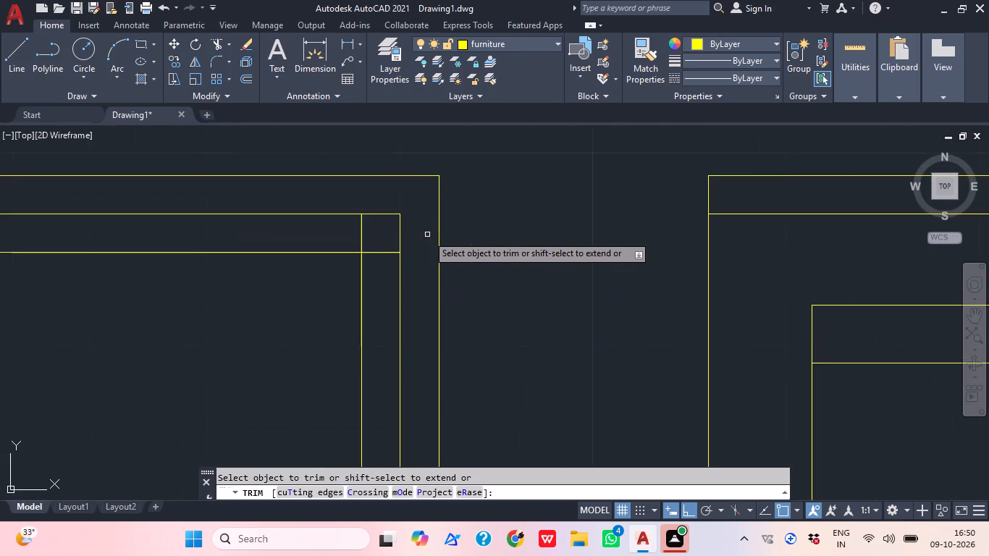
{"action": "left_click", "coordinate": [393, 229]}
{"action": "left_click", "coordinate": [358, 217]}
{"action": "left_click", "coordinate": [384, 235]}
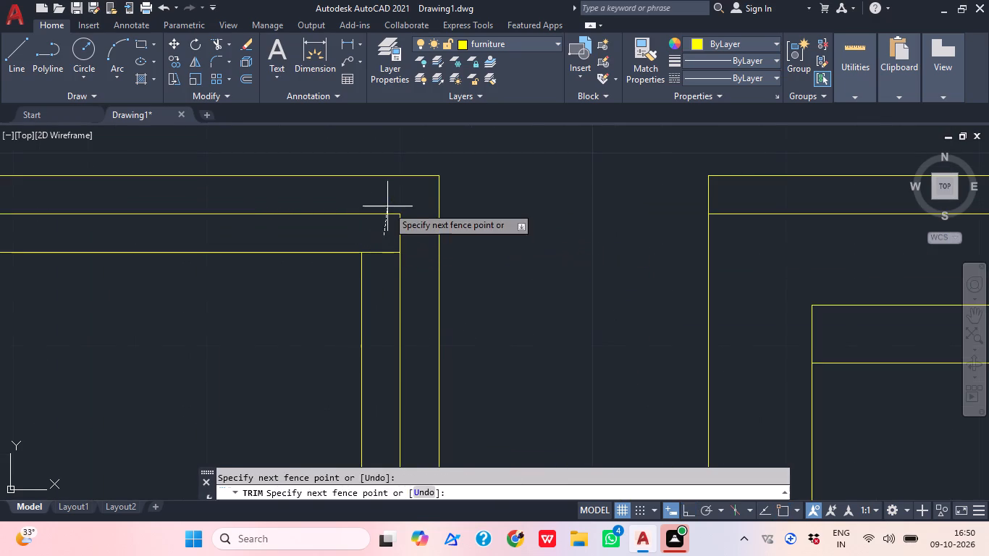
{"action": "left_click", "coordinate": [387, 206]}
{"action": "left_click", "coordinate": [391, 222]}
{"action": "left_click", "coordinate": [413, 248]}
{"action": "left_click", "coordinate": [394, 253]}
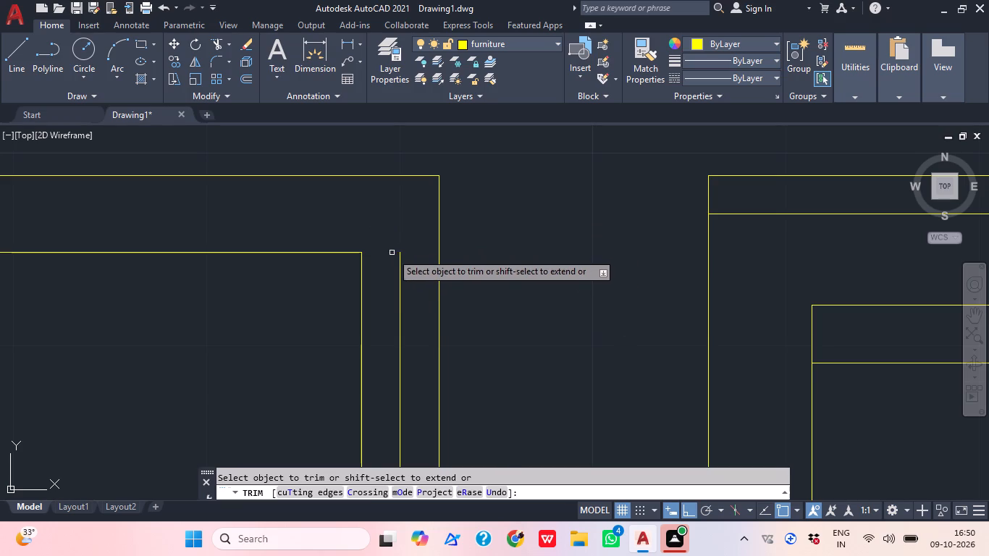
{"action": "left_click", "coordinate": [395, 266]}
{"action": "left_click", "coordinate": [411, 305]}
Trim the overlapping ends at the corner table's upper-left corner and remove the former inner square's left line.
{"action": "scroll", "coordinate": [445, 276], "scroll_direction": "down", "scroll_amount": 4}
{"action": "scroll", "coordinate": [338, 277], "scroll_direction": "up", "scroll_amount": 2}
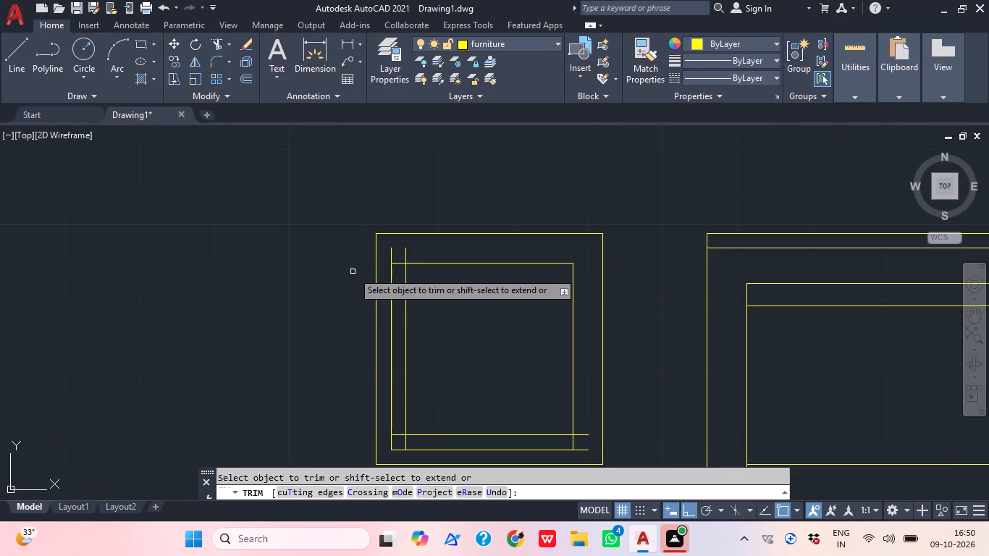
{"action": "scroll", "coordinate": [415, 244], "scroll_direction": "up", "scroll_amount": 1}
{"action": "scroll", "coordinate": [415, 244], "scroll_direction": "down", "scroll_amount": 1}
{"action": "scroll", "coordinate": [415, 244], "scroll_direction": "up", "scroll_amount": 1}
{"action": "left_click", "coordinate": [408, 258]}
{"action": "left_click", "coordinate": [361, 256]}
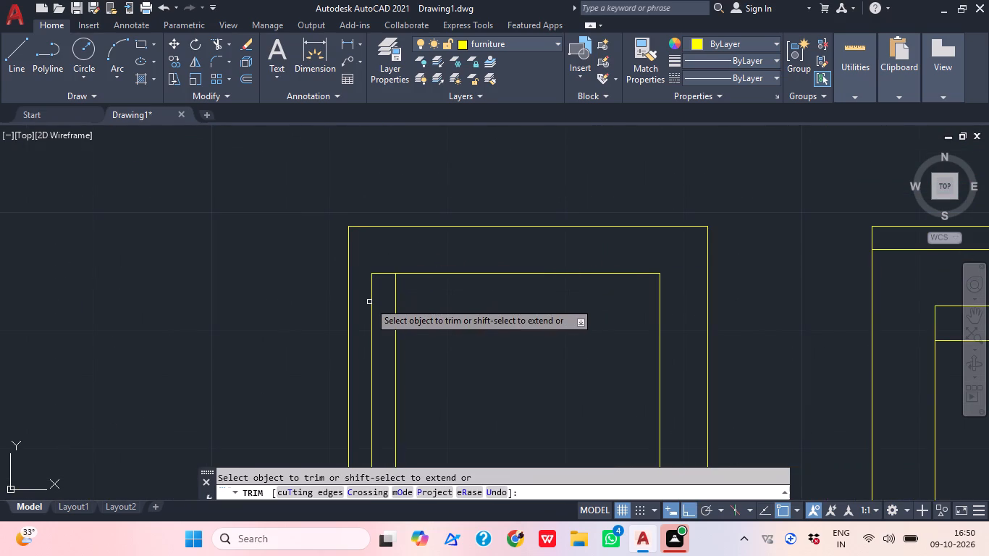
{"action": "left_click", "coordinate": [369, 302]}
{"action": "left_click", "coordinate": [379, 295]}
{"action": "left_click", "coordinate": [376, 278]}
{"action": "left_click", "coordinate": [376, 261]}
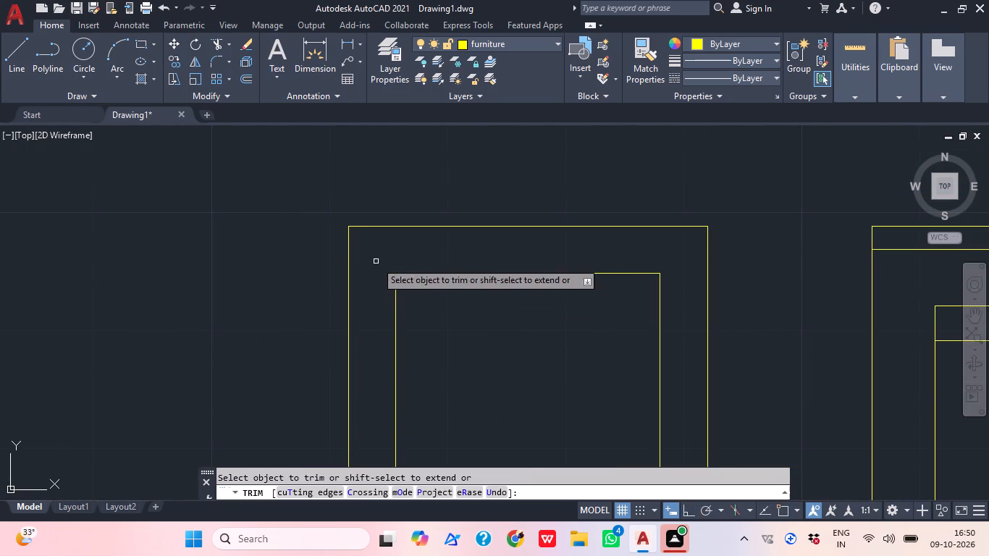
Trim the corner table's two lower corners and remove the former bottom line, leaving one clean inner square.
{"action": "scroll", "coordinate": [426, 245], "scroll_direction": "down", "scroll_amount": 3}
{"action": "scroll", "coordinate": [449, 308], "scroll_direction": "up", "scroll_amount": 3}
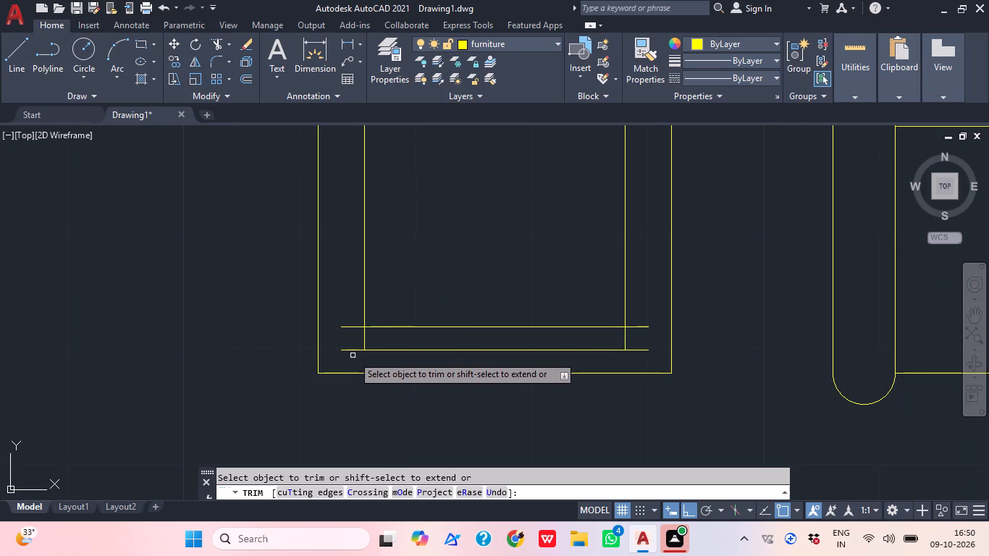
{"action": "left_click", "coordinate": [353, 354]}
{"action": "left_click", "coordinate": [350, 324]}
{"action": "left_click", "coordinate": [354, 347]}
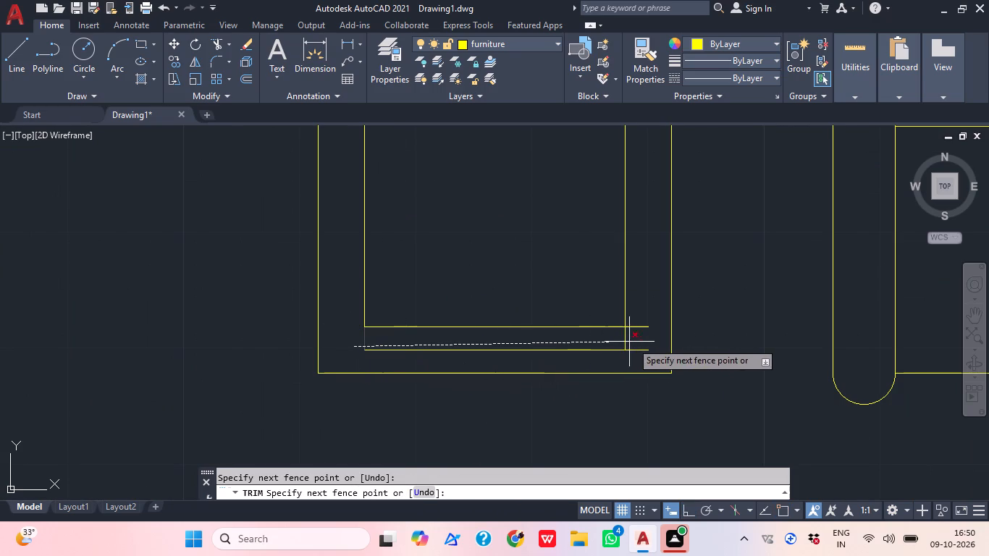
{"action": "left_click", "coordinate": [633, 341]}
{"action": "left_click", "coordinate": [613, 350]}
{"action": "left_click", "coordinate": [637, 337]}
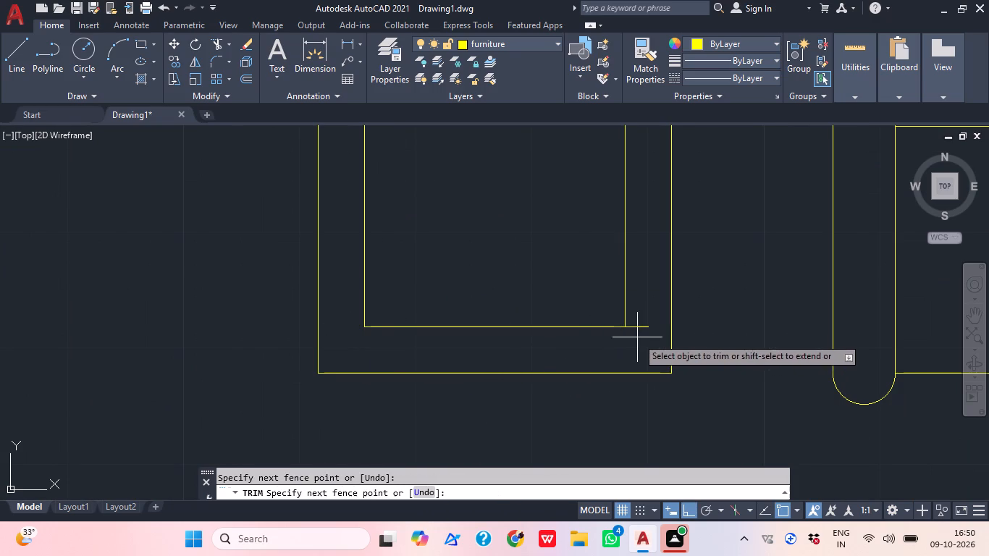
{"action": "left_click", "coordinate": [648, 319]}
{"action": "scroll", "coordinate": [581, 369], "scroll_direction": "down", "scroll_amount": 1}
{"action": "key", "text": "Escape"}
Review the furniture layout across the living room, bedrooms, dressing area and toilets.
{"action": "scroll", "coordinate": [701, 376], "scroll_direction": "down", "scroll_amount": 2}
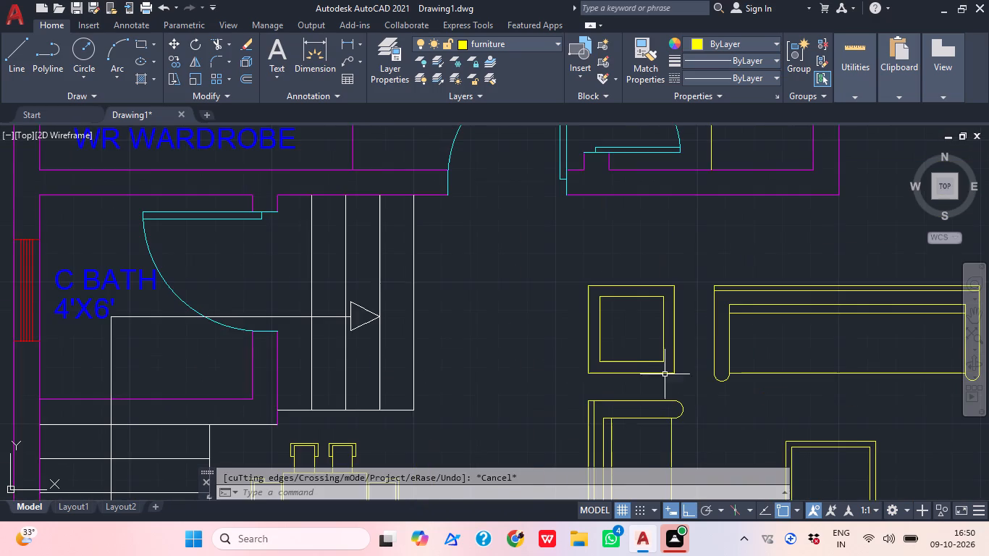
{"action": "middle_click_drag", "start_coordinate": [656, 384], "coordinate": [605, 355]}
{"action": "middle_click_drag", "start_coordinate": [668, 369], "coordinate": [602, 332]}
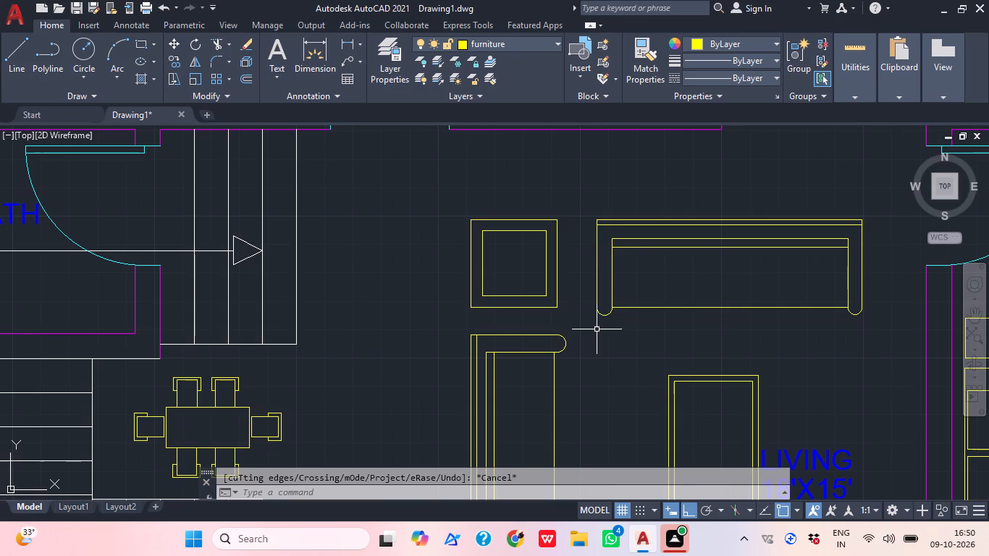
{"action": "middle_click_drag", "start_coordinate": [659, 368], "coordinate": [657, 321]}
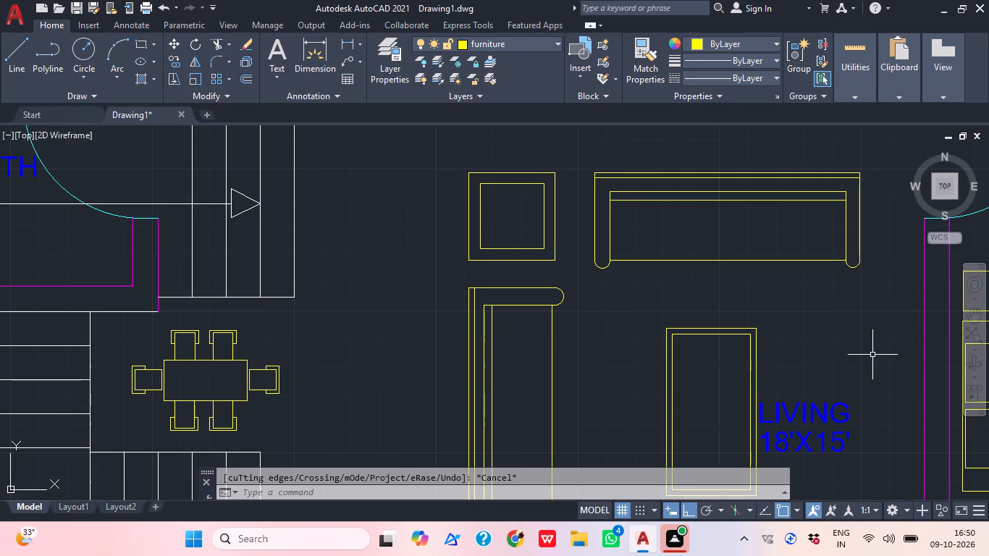
{"action": "middle_click_drag", "start_coordinate": [696, 320], "coordinate": [610, 290]}
{"action": "middle_click_drag", "start_coordinate": [647, 270], "coordinate": [595, 240]}
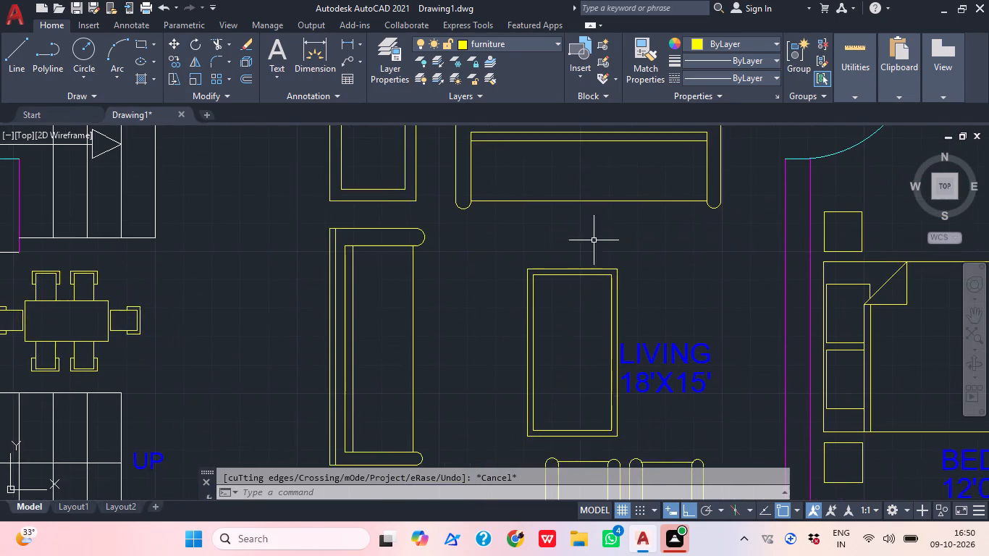
{"action": "middle_click_drag", "start_coordinate": [657, 244], "coordinate": [593, 470]}
{"action": "middle_click_drag", "start_coordinate": [604, 469], "coordinate": [555, 350]}
{"action": "middle_click_drag", "start_coordinate": [598, 404], "coordinate": [512, 253]}
{"action": "middle_click_drag", "start_coordinate": [525, 374], "coordinate": [542, 282]}
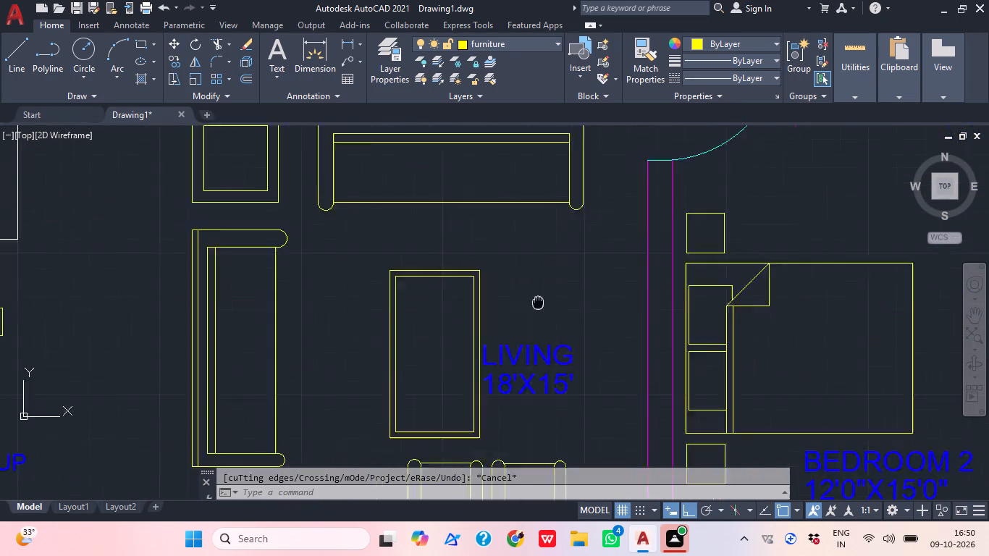
{"action": "middle_click_drag", "start_coordinate": [542, 282], "coordinate": [561, 219]}
{"action": "middle_click", "coordinate": [315, 344]}
{"action": "middle_click_drag", "start_coordinate": [345, 424], "coordinate": [314, 364]}
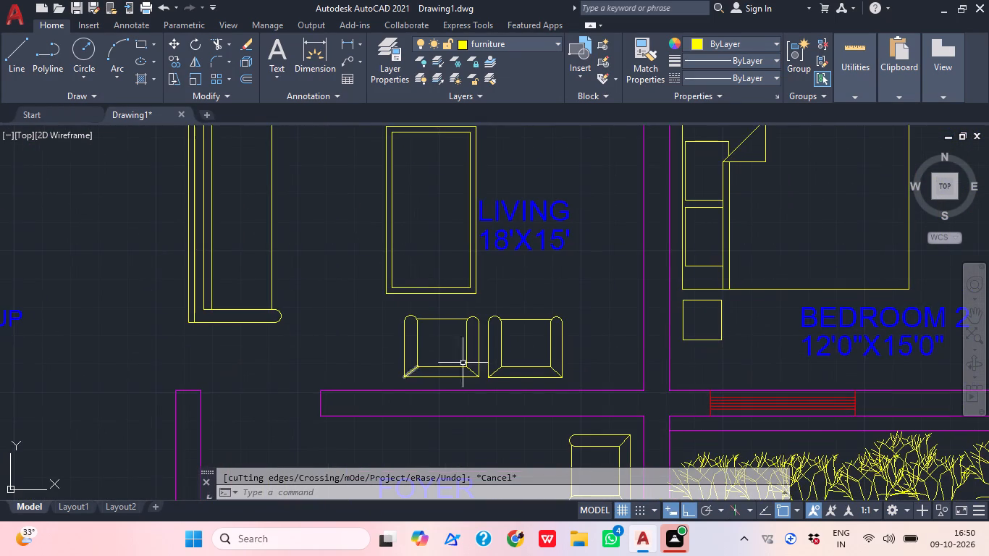
{"action": "middle_click_drag", "start_coordinate": [481, 341], "coordinate": [481, 395]}
{"action": "scroll", "coordinate": [481, 378], "scroll_direction": "down", "scroll_amount": 1}
{"action": "middle_click_drag", "start_coordinate": [526, 308], "coordinate": [534, 352]}
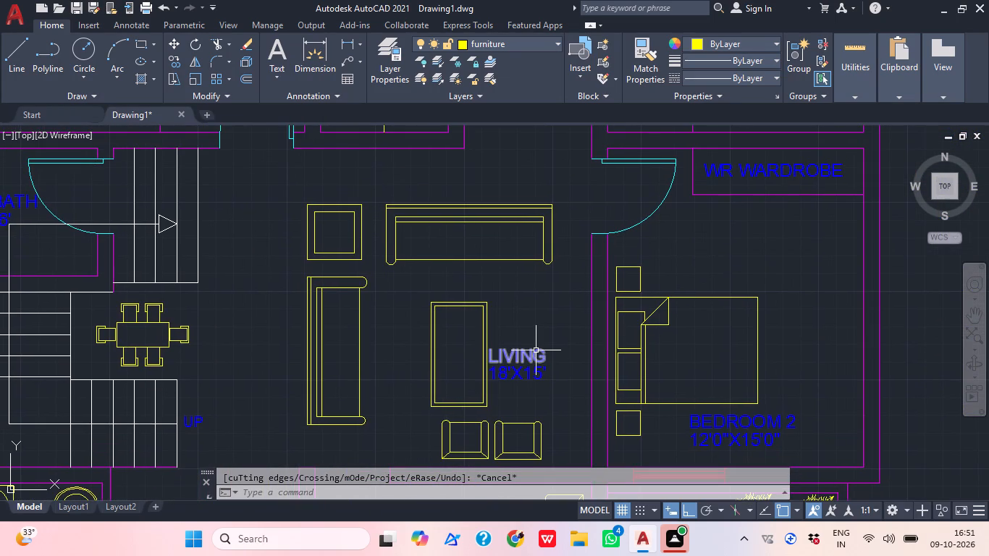
{"action": "middle_click_drag", "start_coordinate": [536, 350], "coordinate": [578, 437]}
{"action": "middle_click_drag", "start_coordinate": [488, 327], "coordinate": [531, 396]}
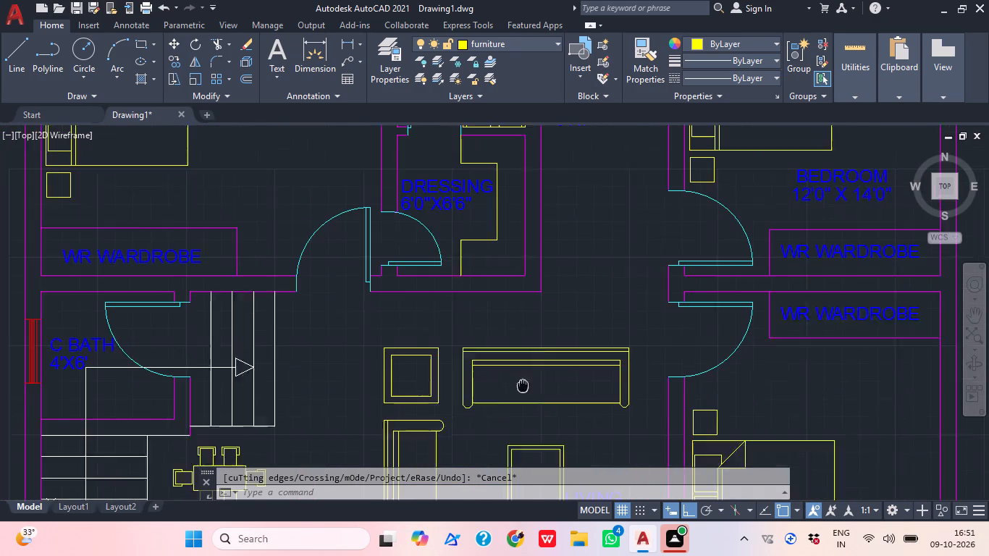
{"action": "middle_click_drag", "start_coordinate": [530, 319], "coordinate": [545, 371]}
{"action": "middle_click_drag", "start_coordinate": [586, 303], "coordinate": [583, 358]}
{"action": "middle_click_drag", "start_coordinate": [586, 321], "coordinate": [586, 398]}
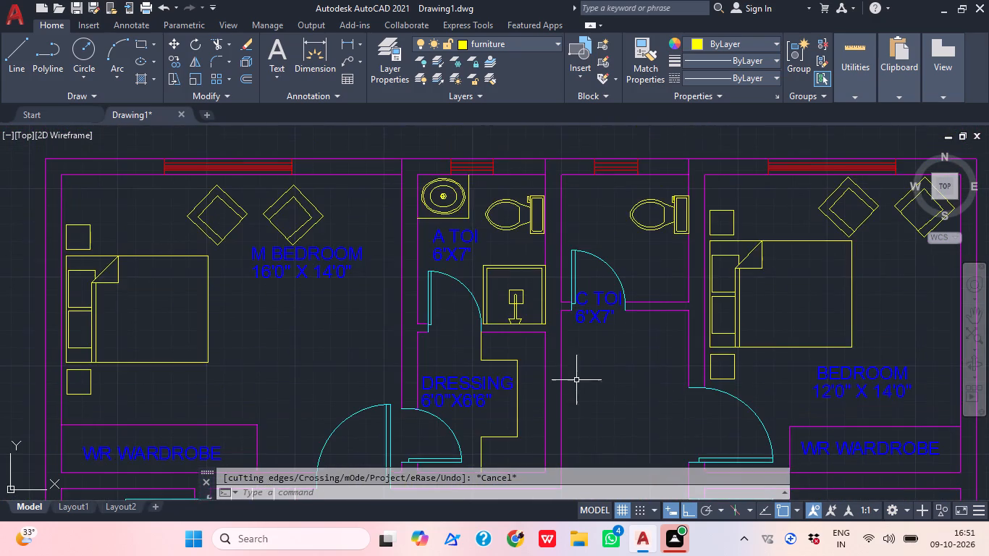
{"action": "middle_click_drag", "start_coordinate": [568, 372], "coordinate": [585, 448]}
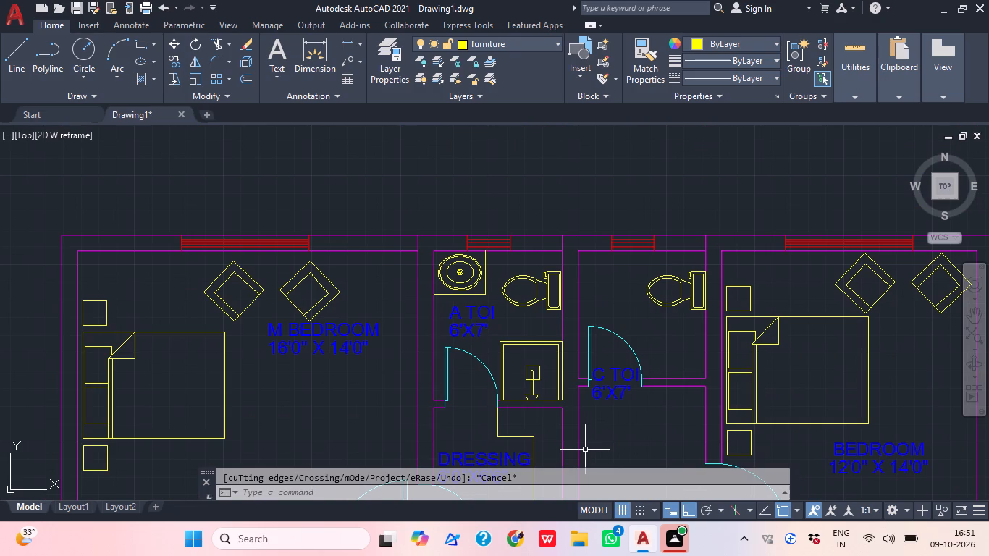
{"action": "middle_click_drag", "start_coordinate": [613, 426], "coordinate": [546, 376]}
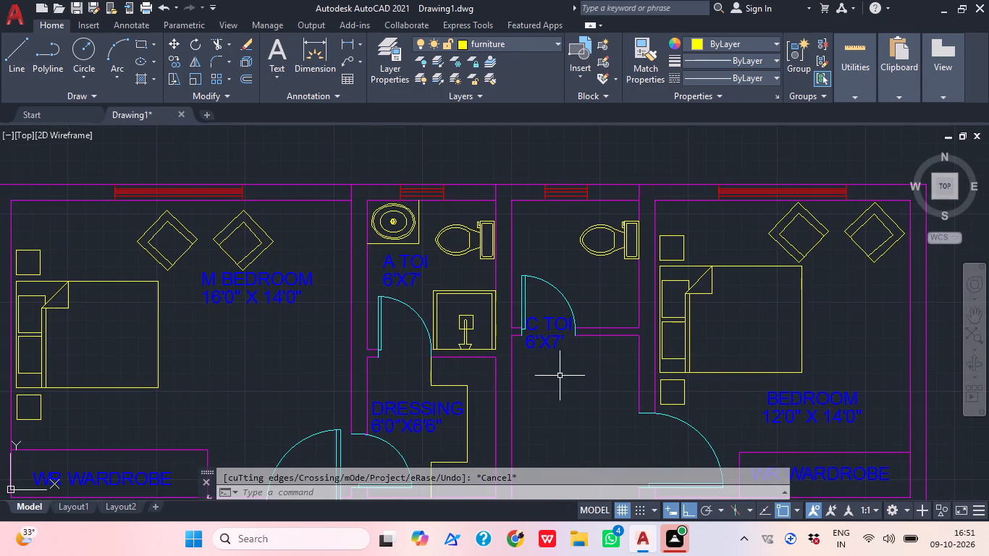
Delete the two rotated chairs below the window in the M BEDROOM.
{"action": "middle_click_drag", "start_coordinate": [300, 373], "coordinate": [349, 362]}
{"action": "middle_click_drag", "start_coordinate": [324, 206], "coordinate": [415, 295]}
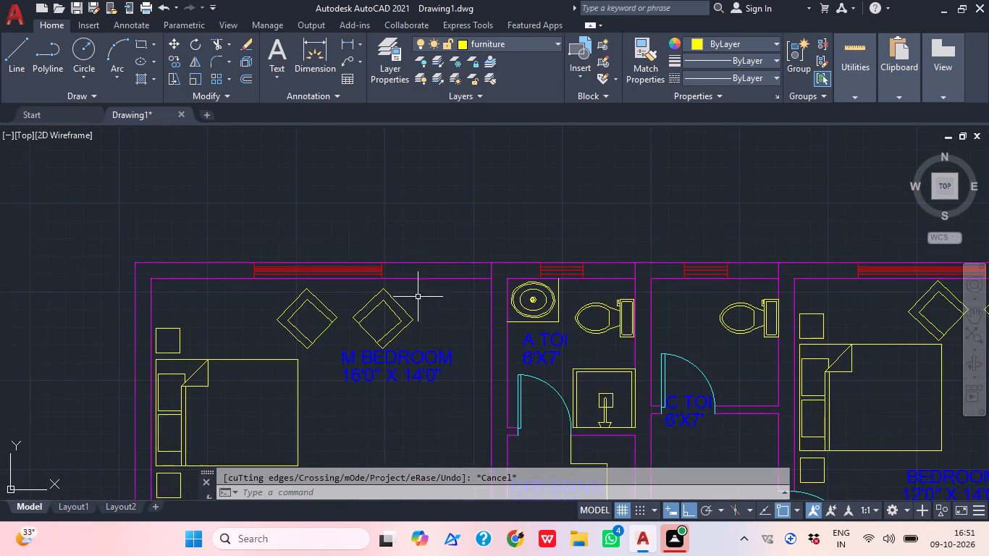
{"action": "scroll", "coordinate": [435, 314], "scroll_direction": "up", "scroll_amount": 2}
{"action": "left_click", "coordinate": [429, 359]}
{"action": "left_click", "coordinate": [20, 287]}
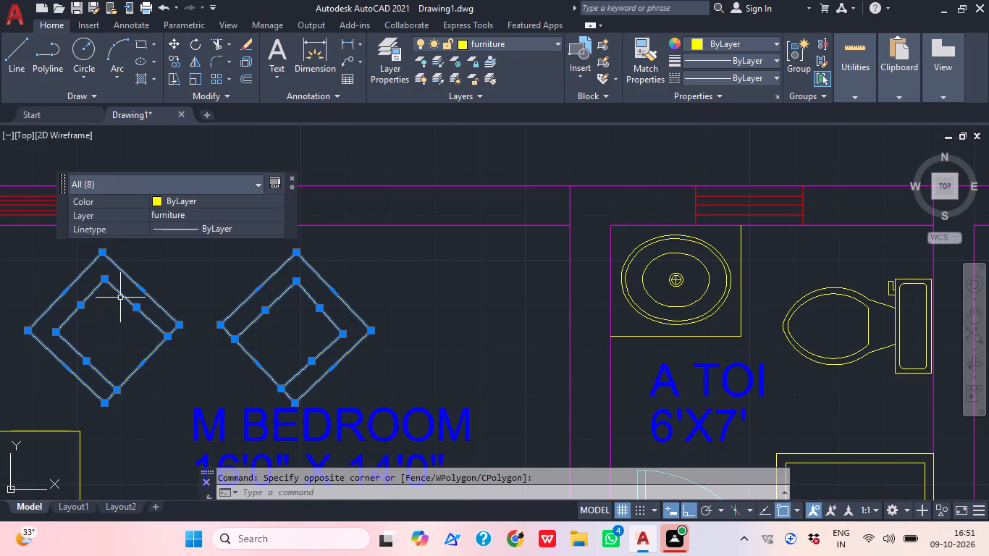
{"action": "key", "text": "Delete"}
Copy the single armchair beside the FOYER's right wall into the M BEDROOM, just above the room label.
{"action": "scroll", "coordinate": [420, 300], "scroll_direction": "down", "scroll_amount": 5}
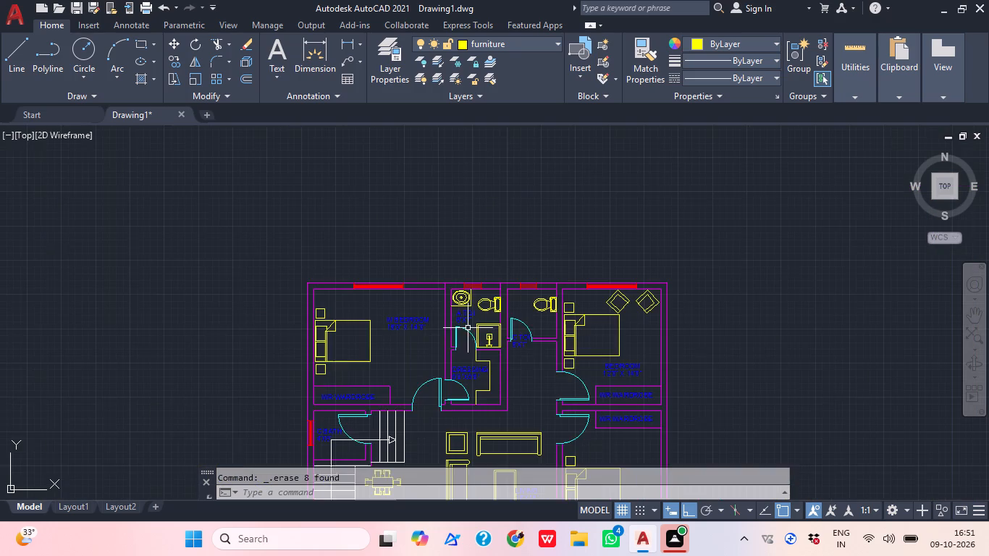
{"action": "middle_click_drag", "start_coordinate": [574, 444], "coordinate": [576, 302]}
{"action": "scroll", "coordinate": [571, 364], "scroll_direction": "up", "scroll_amount": 2}
{"action": "middle_click_drag", "start_coordinate": [501, 400], "coordinate": [523, 253]}
{"action": "scroll", "coordinate": [533, 329], "scroll_direction": "up", "scroll_amount": 1}
{"action": "left_click_drag", "start_coordinate": [534, 413], "coordinate": [532, 405]}
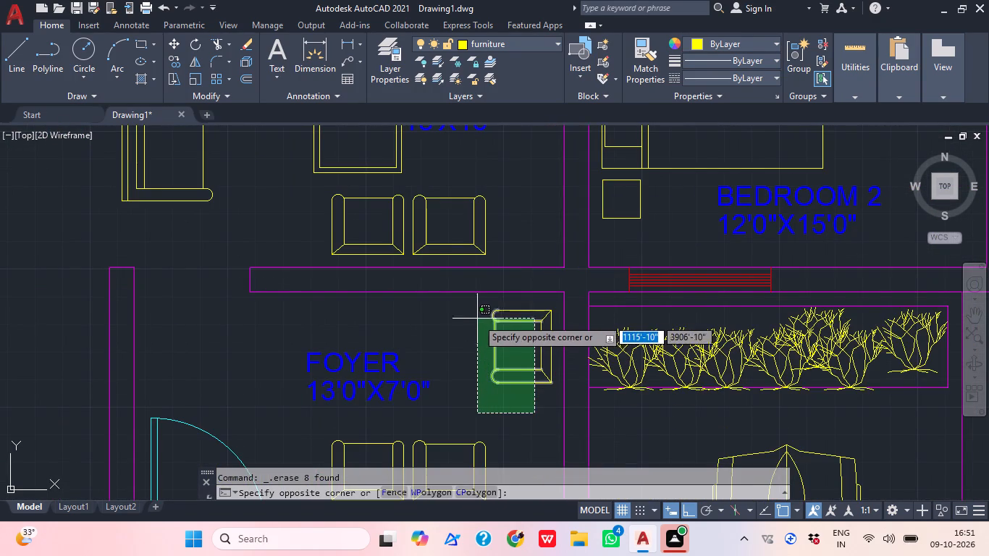
{"action": "left_click", "coordinate": [553, 380]}
{"action": "left_click", "coordinate": [553, 393]}
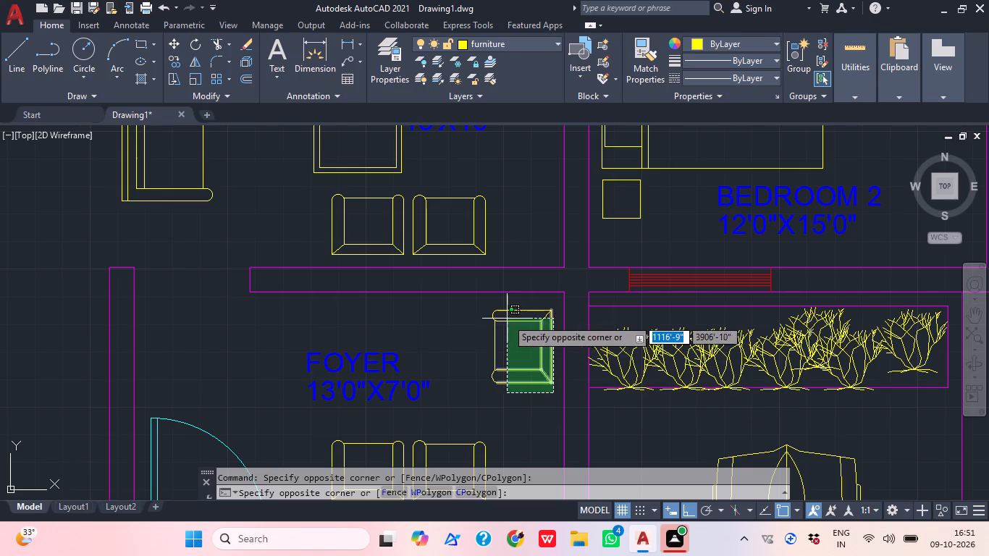
{"action": "left_click", "coordinate": [479, 303]}
{"action": "key", "text": "c"}
{"action": "type", "text": "O"}
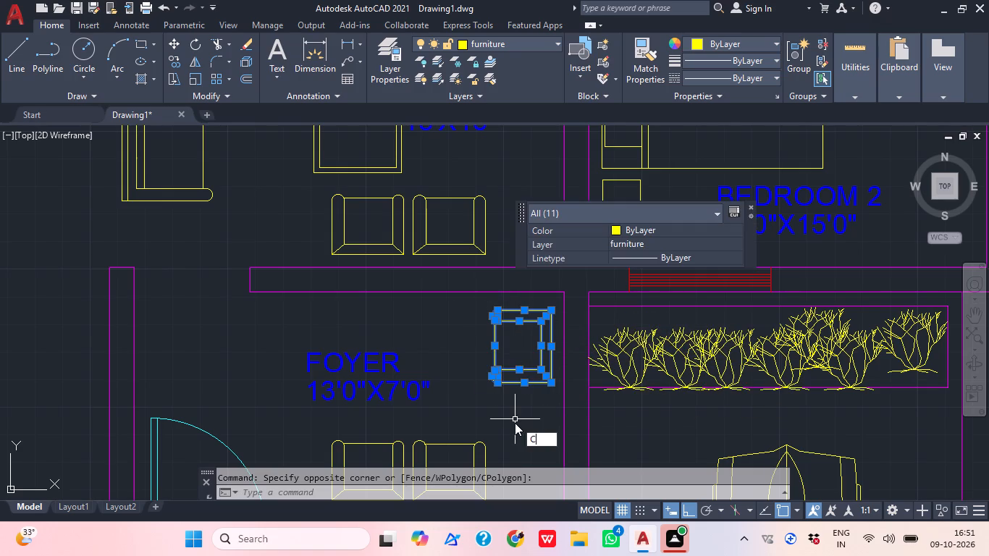
{"action": "key", "text": "space"}
{"action": "left_click", "coordinate": [518, 334]}
{"action": "scroll", "coordinate": [521, 336], "scroll_direction": "down", "scroll_amount": 4}
{"action": "scroll", "coordinate": [669, 417], "scroll_direction": "up", "scroll_amount": 1}
{"action": "middle_click_drag", "start_coordinate": [499, 293], "coordinate": [526, 434]}
{"action": "middle_click_drag", "start_coordinate": [319, 201], "coordinate": [407, 388]}
{"action": "middle_click_drag", "start_coordinate": [332, 269], "coordinate": [366, 384]}
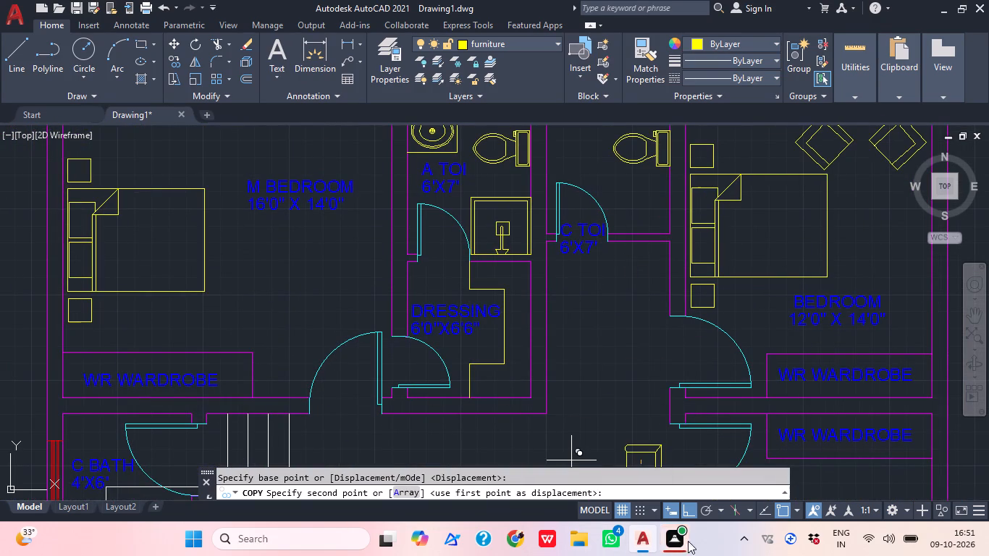
{"action": "left_click", "coordinate": [691, 513]}
{"action": "middle_click_drag", "start_coordinate": [444, 330], "coordinate": [565, 437]}
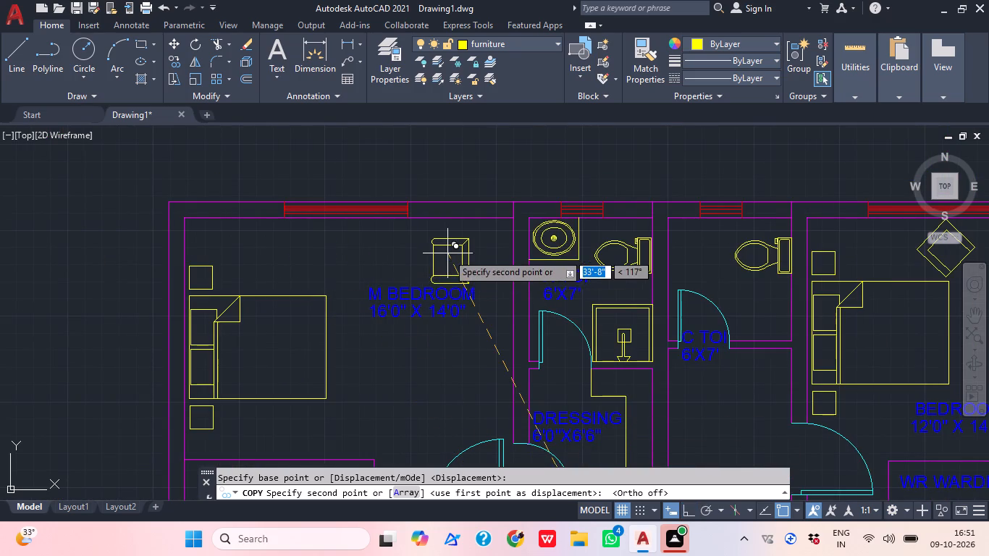
{"action": "left_click", "coordinate": [433, 247]}
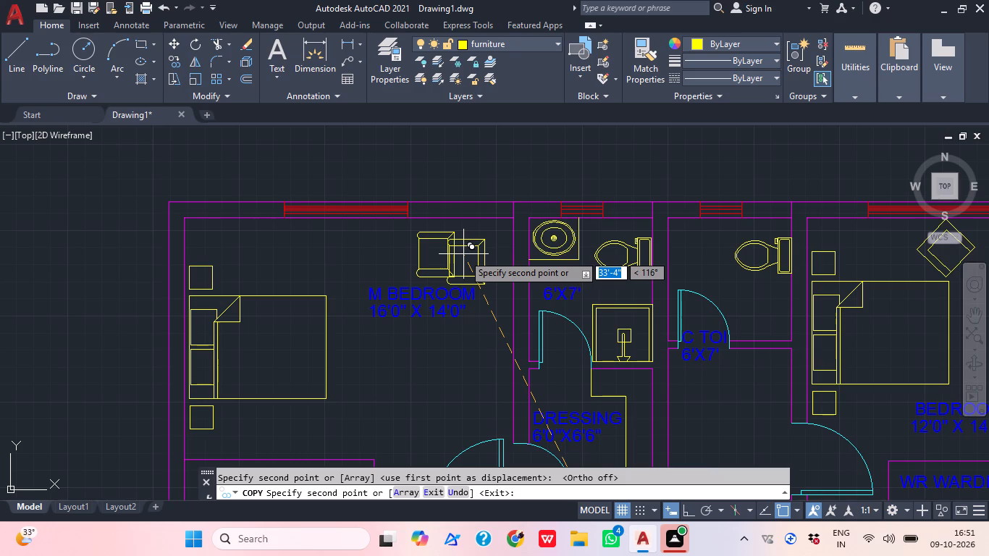
{"action": "key", "text": "Escape"}
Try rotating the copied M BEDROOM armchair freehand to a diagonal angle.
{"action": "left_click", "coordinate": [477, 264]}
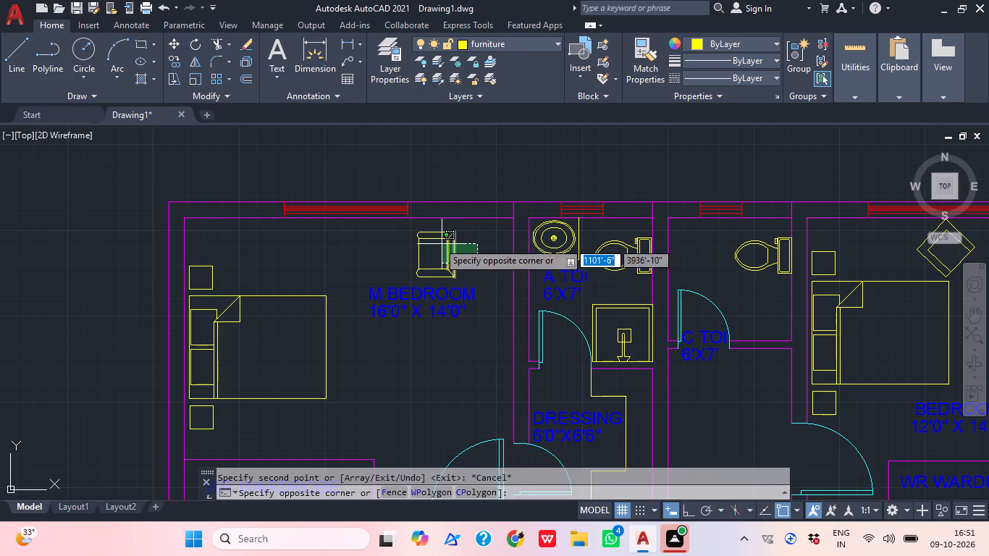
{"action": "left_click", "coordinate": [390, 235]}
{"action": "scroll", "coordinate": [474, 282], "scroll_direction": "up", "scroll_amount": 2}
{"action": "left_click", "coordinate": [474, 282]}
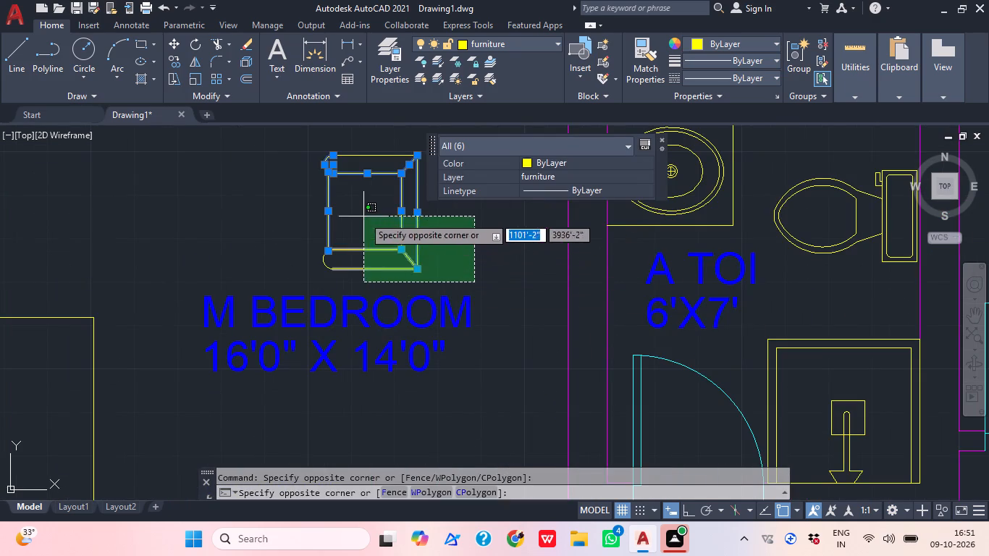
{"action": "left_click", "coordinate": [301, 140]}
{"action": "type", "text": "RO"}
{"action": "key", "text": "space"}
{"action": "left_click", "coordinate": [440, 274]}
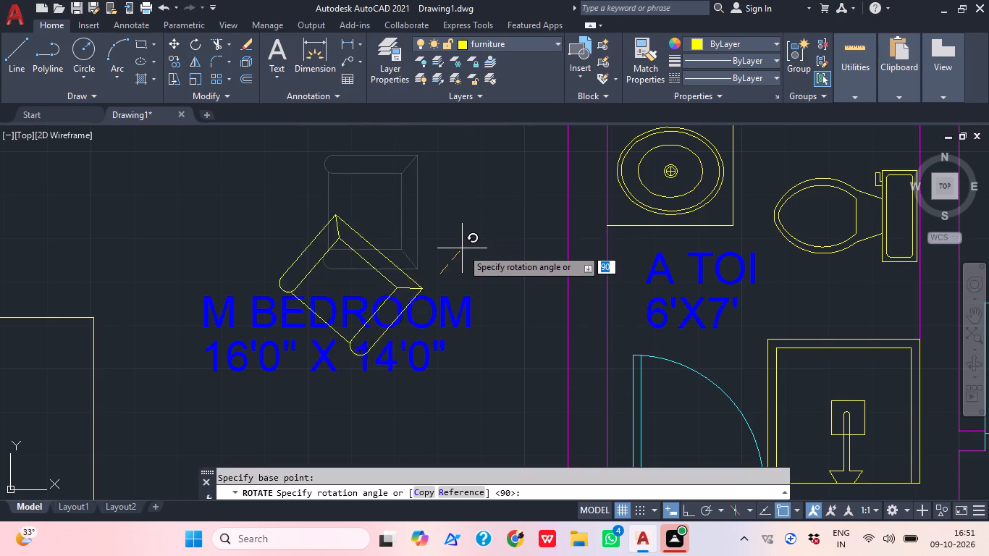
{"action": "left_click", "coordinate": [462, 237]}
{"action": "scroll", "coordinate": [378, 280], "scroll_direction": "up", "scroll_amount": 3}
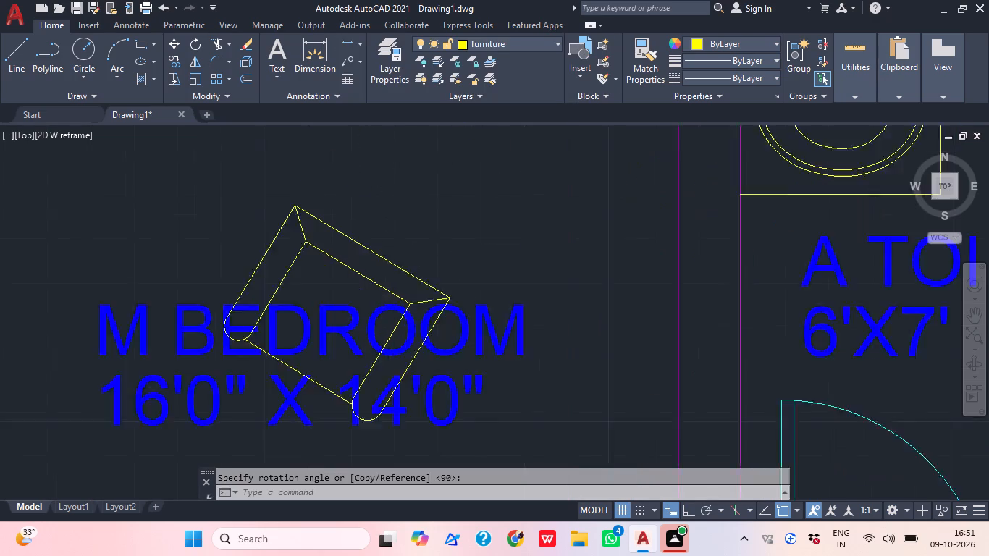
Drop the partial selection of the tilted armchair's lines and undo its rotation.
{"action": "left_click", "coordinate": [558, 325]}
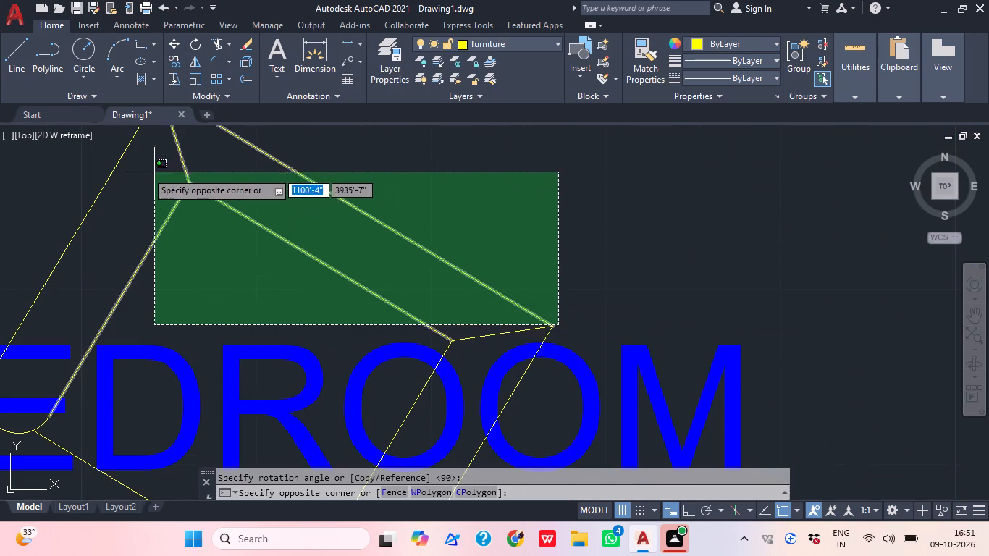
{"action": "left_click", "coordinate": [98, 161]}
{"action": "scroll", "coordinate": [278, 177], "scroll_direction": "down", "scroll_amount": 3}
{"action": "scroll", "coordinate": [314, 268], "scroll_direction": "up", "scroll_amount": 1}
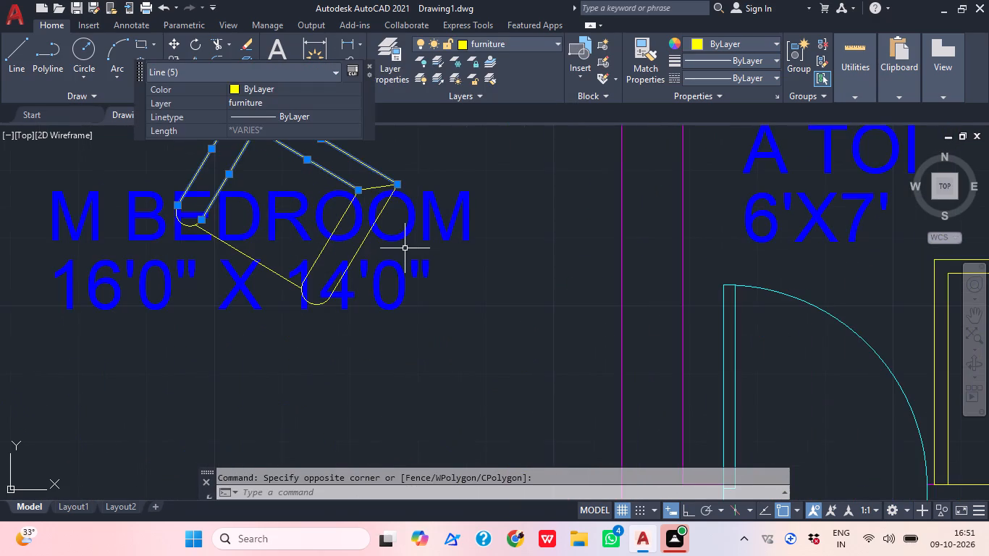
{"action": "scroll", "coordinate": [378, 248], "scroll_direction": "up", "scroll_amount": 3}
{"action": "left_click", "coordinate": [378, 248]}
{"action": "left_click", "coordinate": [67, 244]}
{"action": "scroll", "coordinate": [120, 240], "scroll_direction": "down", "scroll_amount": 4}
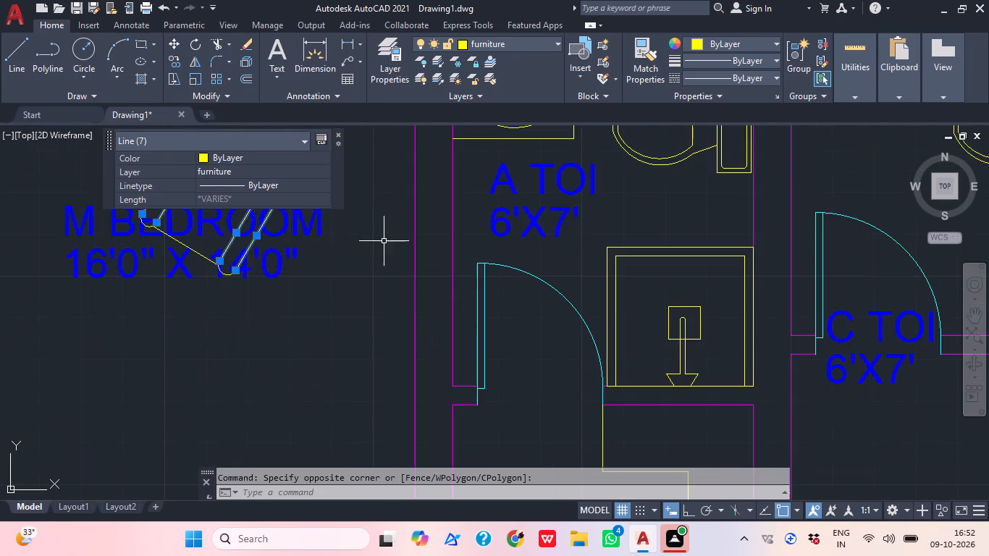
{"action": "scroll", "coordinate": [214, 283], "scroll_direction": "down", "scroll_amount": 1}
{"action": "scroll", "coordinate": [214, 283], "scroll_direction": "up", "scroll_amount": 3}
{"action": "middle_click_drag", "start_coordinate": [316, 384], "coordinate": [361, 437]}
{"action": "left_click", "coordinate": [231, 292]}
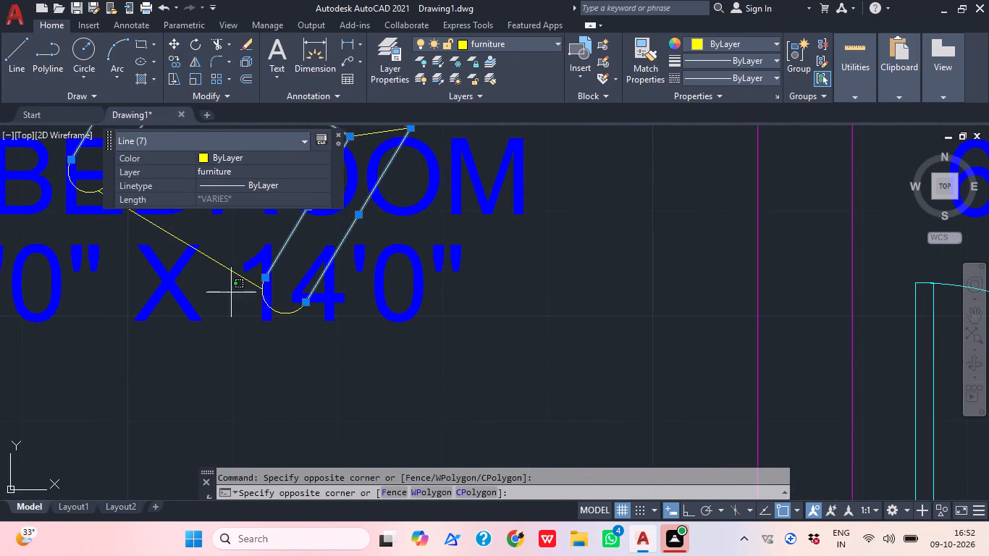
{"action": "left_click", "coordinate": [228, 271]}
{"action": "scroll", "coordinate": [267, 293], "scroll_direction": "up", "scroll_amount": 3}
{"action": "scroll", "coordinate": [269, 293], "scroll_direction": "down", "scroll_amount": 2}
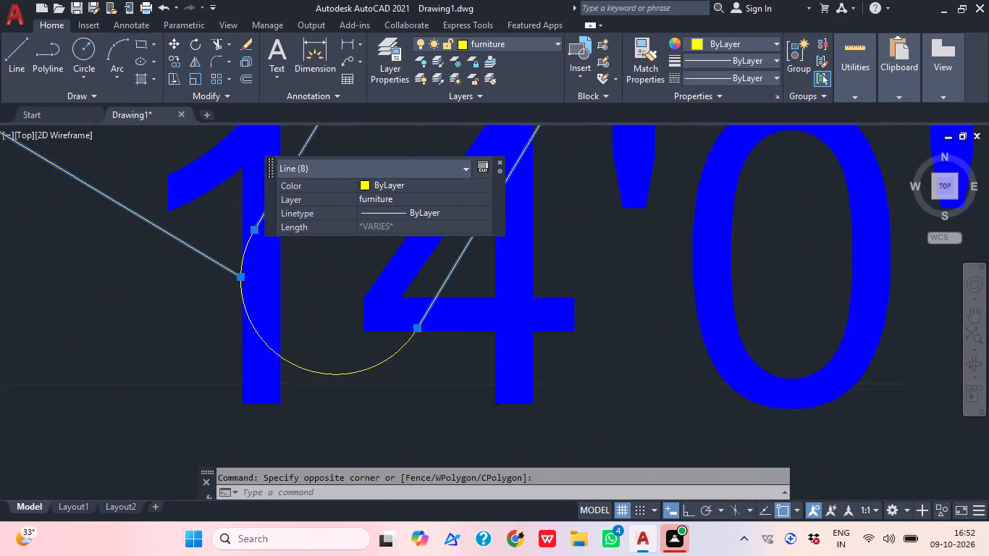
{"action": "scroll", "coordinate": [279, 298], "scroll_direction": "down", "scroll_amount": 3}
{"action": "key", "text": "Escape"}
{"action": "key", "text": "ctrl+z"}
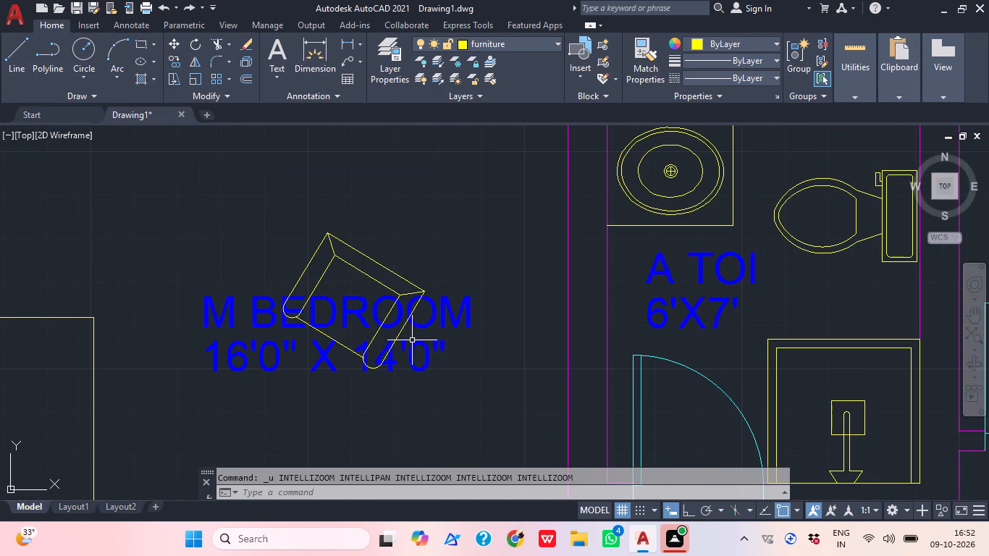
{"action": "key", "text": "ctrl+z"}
Group all the lines and arcs of the M BEDROOM armchair into one object.
{"action": "left_click", "coordinate": [452, 274]}
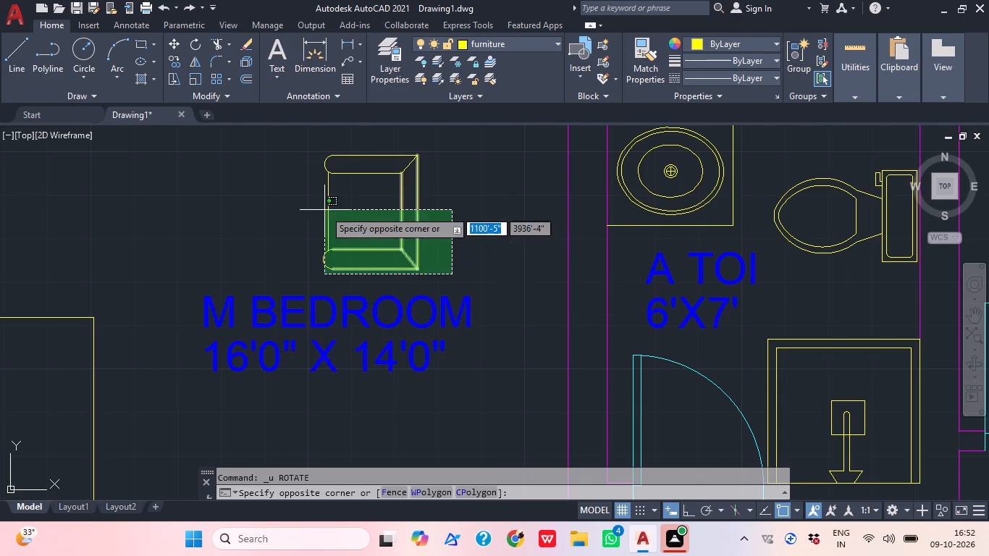
{"action": "left_click", "coordinate": [285, 144]}
{"action": "right_click", "coordinate": [357, 232]}
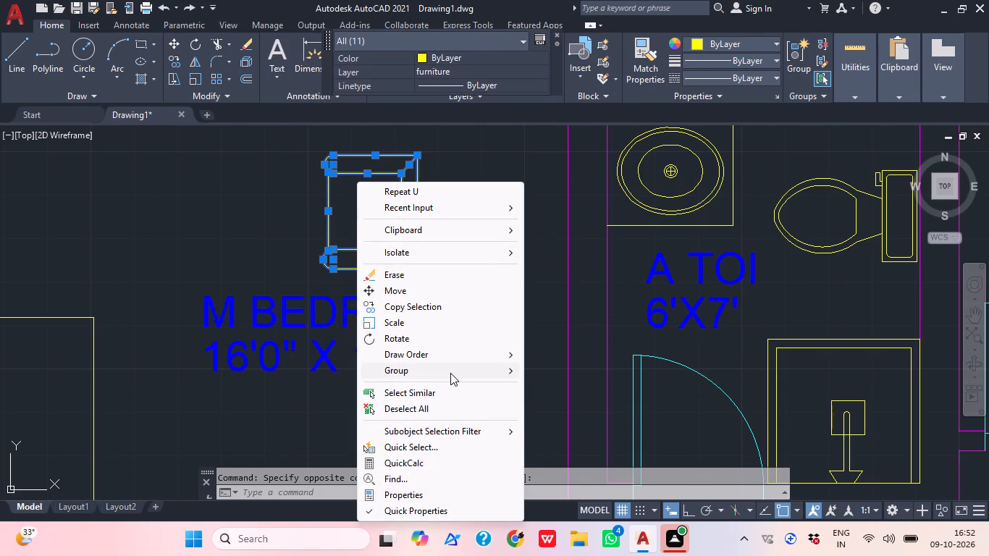
{"action": "left_click", "coordinate": [544, 371]}
{"action": "middle_click_drag", "start_coordinate": [456, 292], "coordinate": [473, 388]}
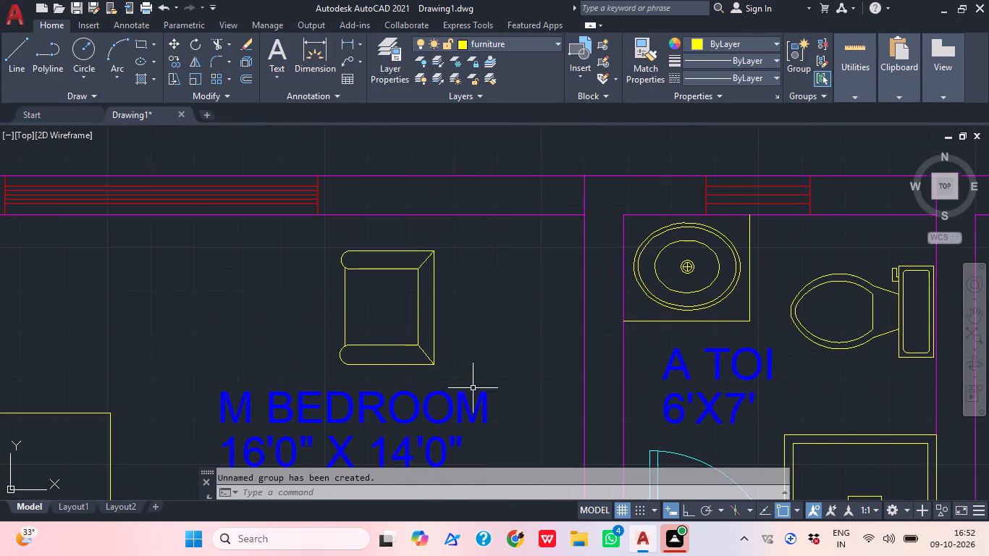
{"action": "left_click", "coordinate": [505, 336]}
{"action": "key", "text": "Escape"}
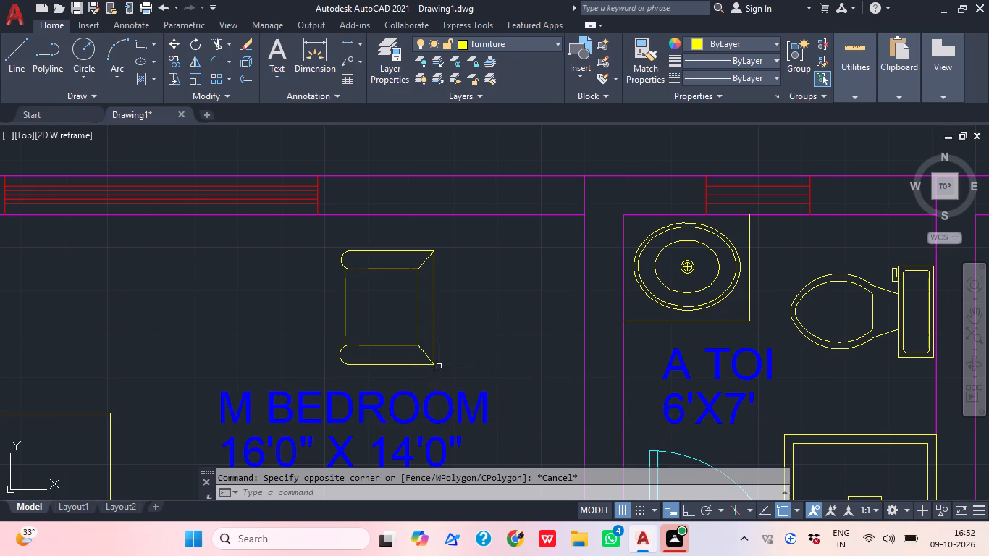
Rotate the grouped armchair freehand to a diagonal so its back faces the M BEDROOM's upper-right corner.
{"action": "left_click", "coordinate": [426, 360]}
{"action": "type", "text": "RO"}
{"action": "key", "text": "space"}
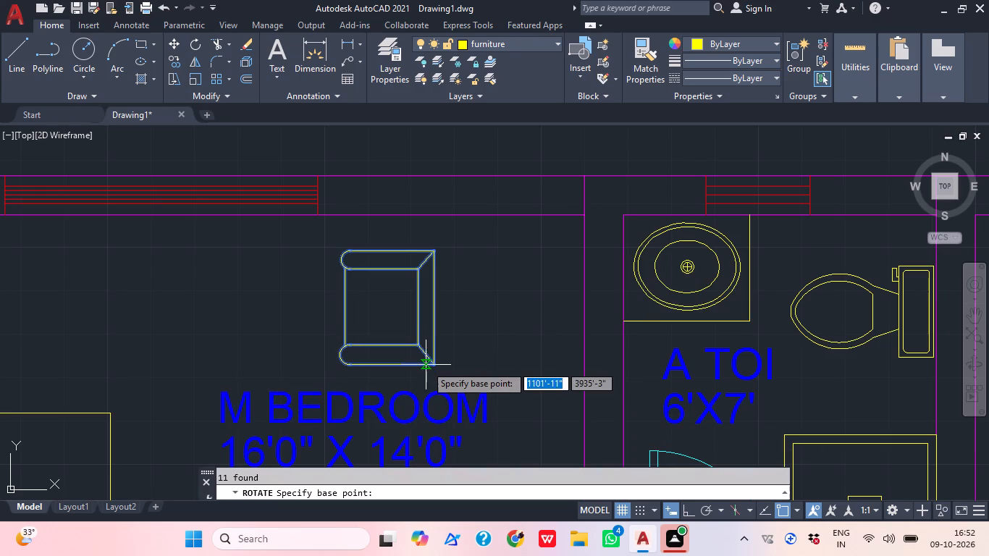
{"action": "left_click", "coordinate": [426, 365]}
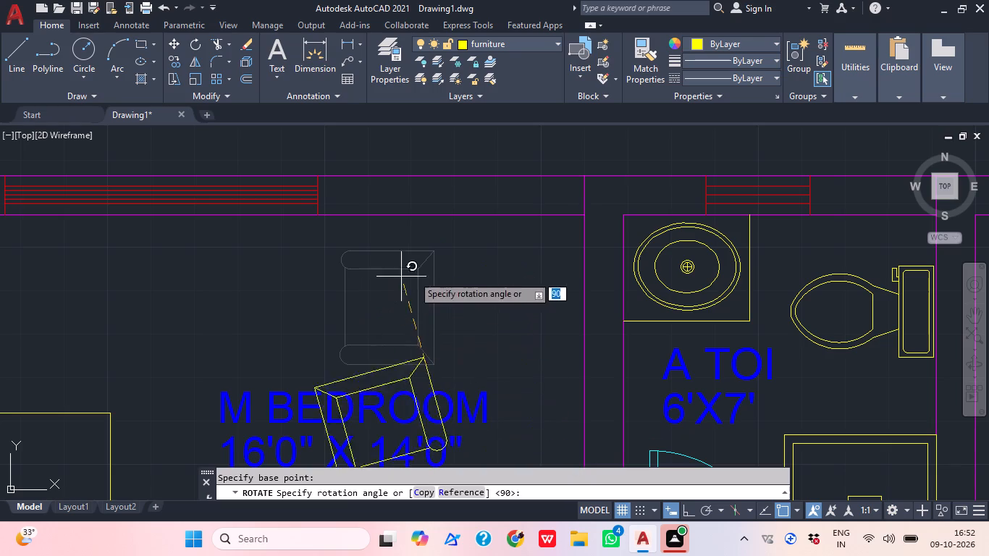
{"action": "left_click", "coordinate": [494, 294]}
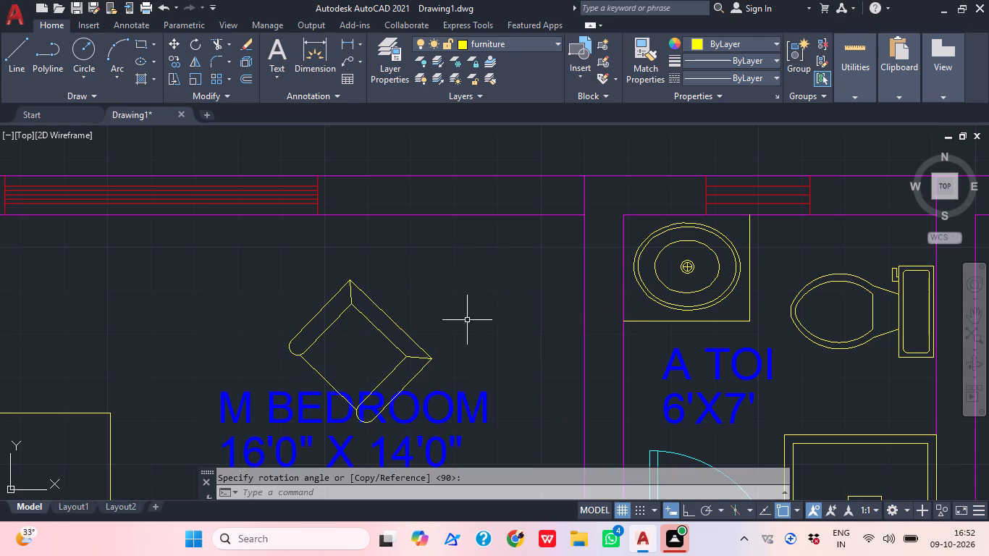
Move the rotated armchair up and right, clear of the M BEDROOM label and close to the upper wall.
{"action": "middle_click_drag", "start_coordinate": [458, 340], "coordinate": [526, 350]}
{"action": "left_click", "coordinate": [510, 389]}
{"action": "left_click", "coordinate": [476, 374]}
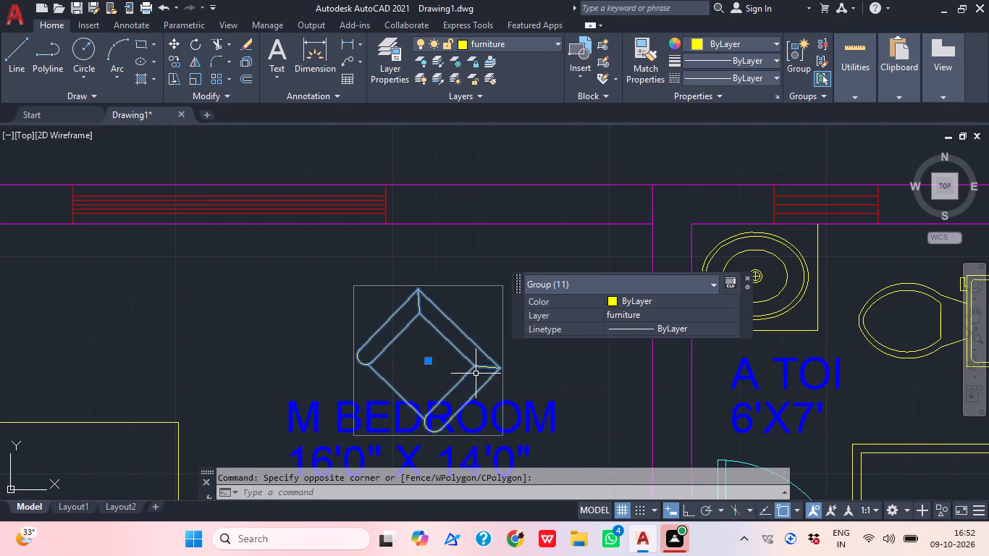
{"action": "key", "text": "m"}
{"action": "key", "text": "space"}
{"action": "left_click", "coordinate": [447, 332]}
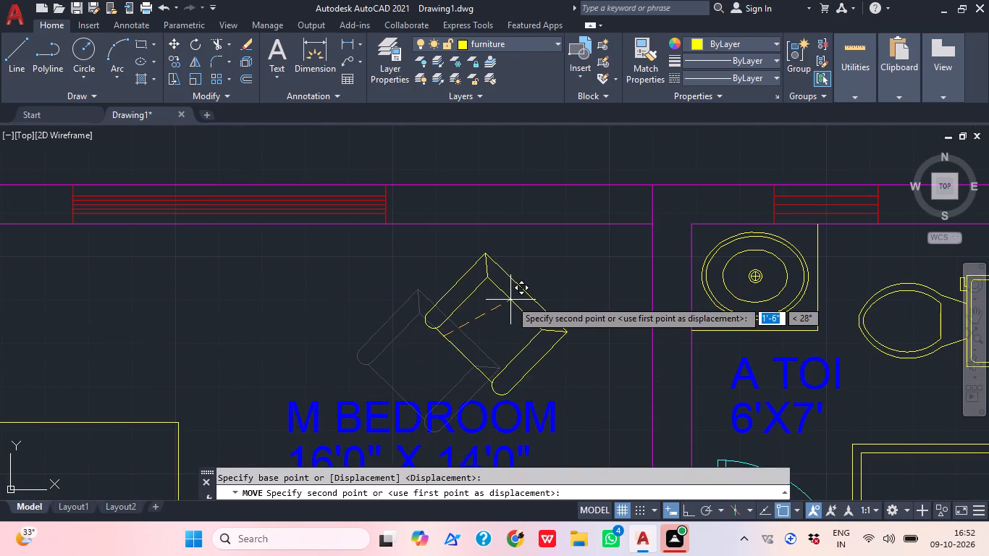
{"action": "left_click", "coordinate": [494, 284]}
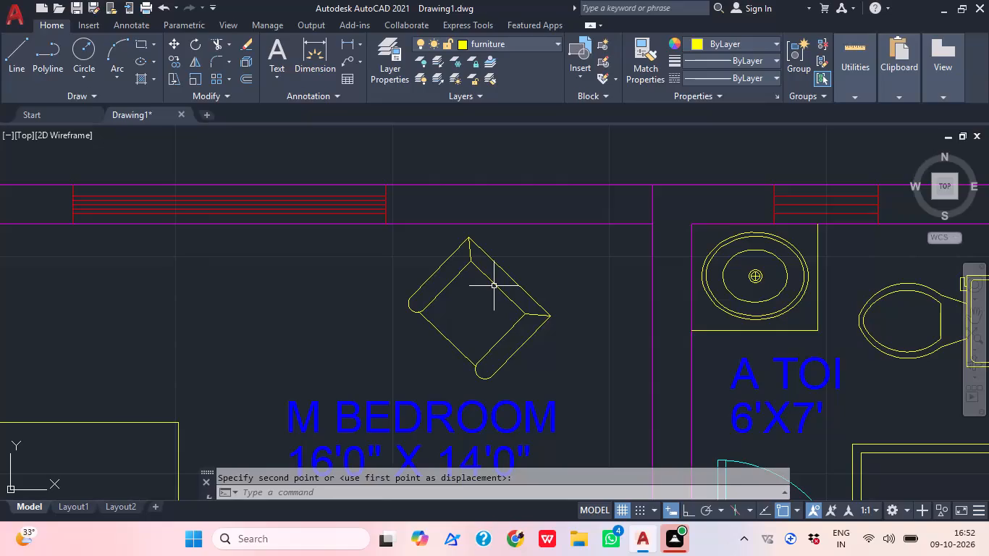
Mirror the armchair across a vertical line near the M BEDROOM window's right end, keeping the original.
{"action": "left_click", "coordinate": [592, 344]}
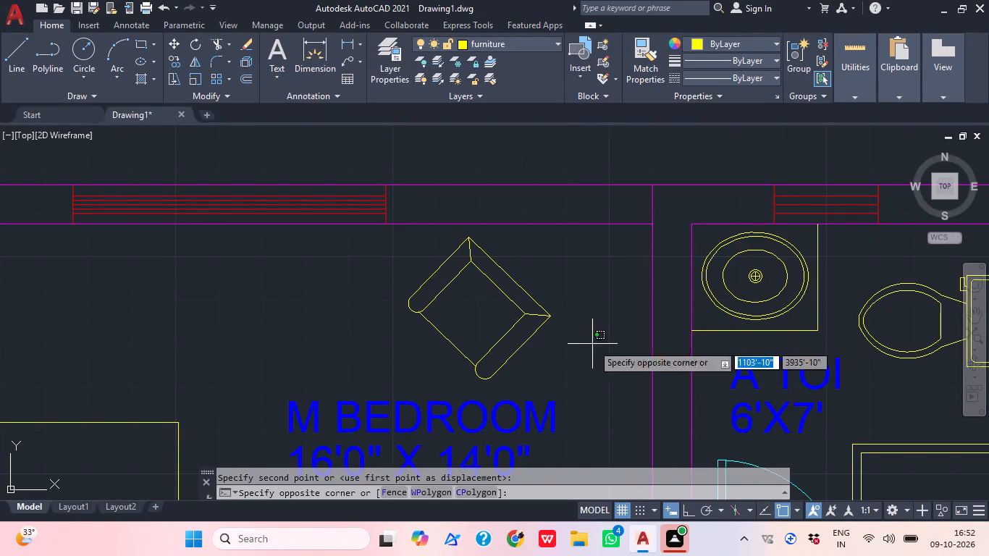
{"action": "left_click", "coordinate": [381, 281]}
{"action": "type", "text": "MI"}
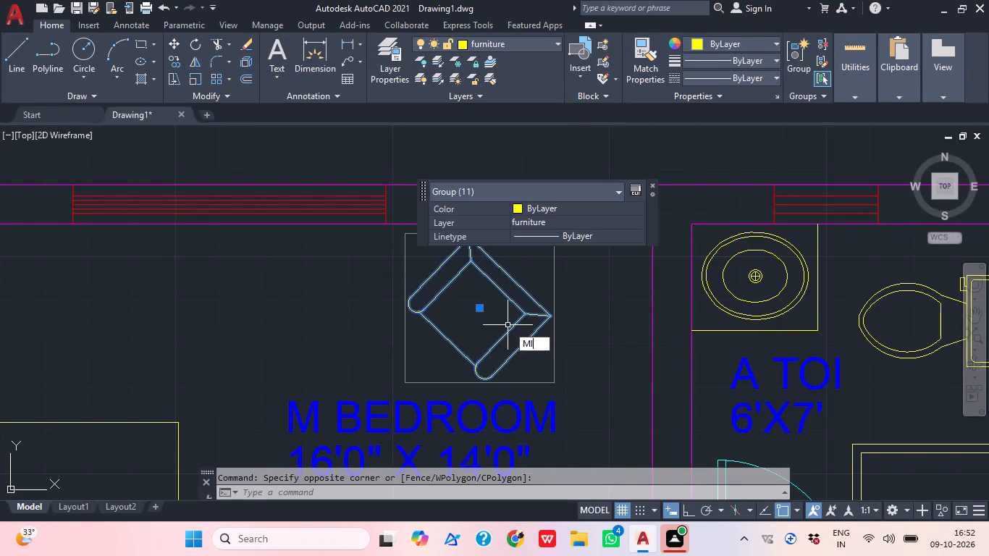
{"action": "key", "text": "space"}
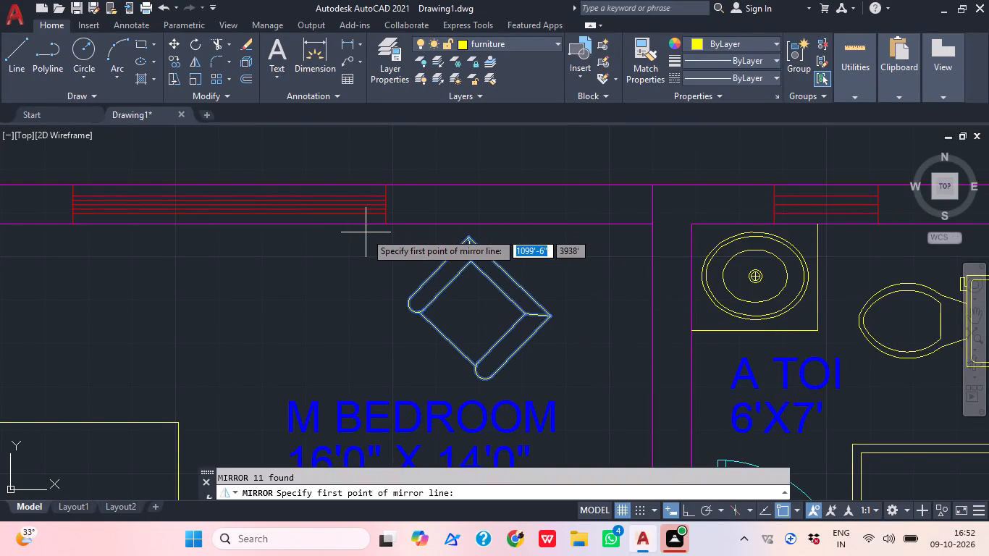
{"action": "left_click", "coordinate": [363, 224]}
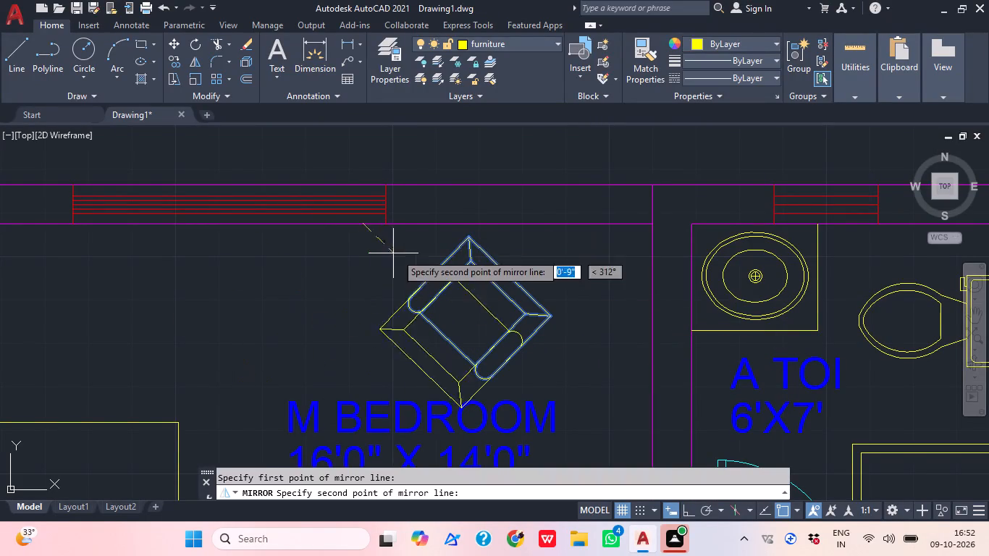
{"action": "left_click", "coordinate": [689, 515]}
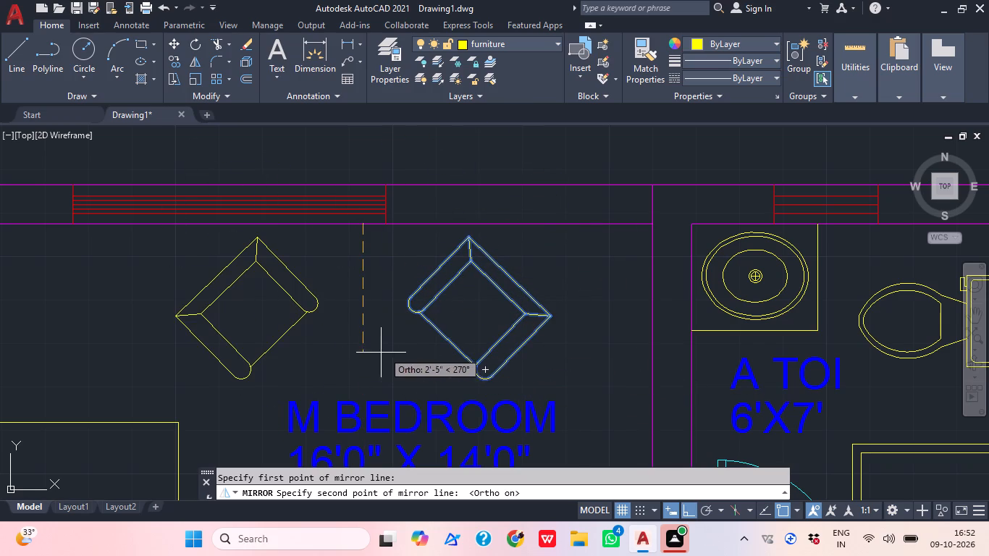
{"action": "left_click", "coordinate": [381, 353]}
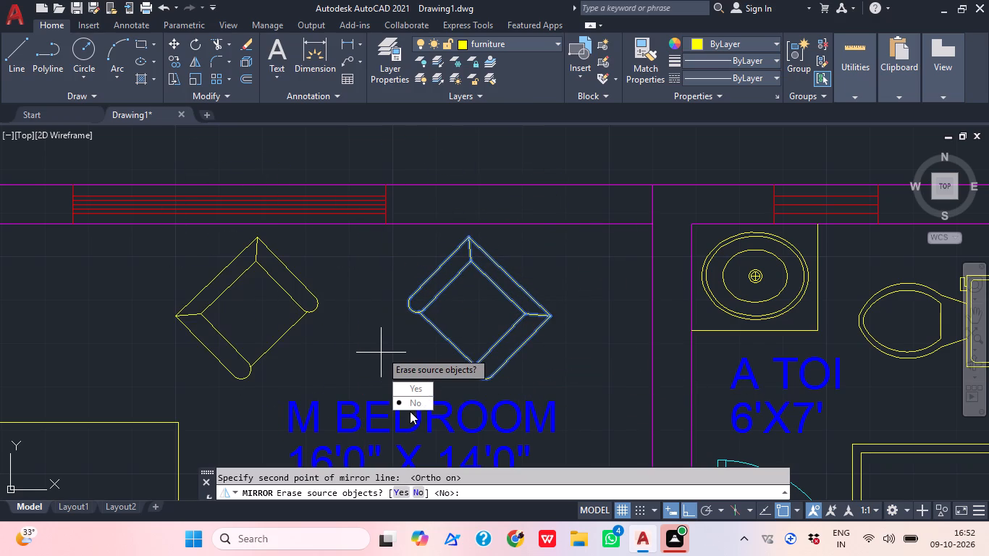
{"action": "left_click_drag", "start_coordinate": [423, 403], "coordinate": [381, 351]}
{"action": "scroll", "coordinate": [397, 287], "scroll_direction": "down", "scroll_amount": 2}
{"action": "middle_click", "coordinate": [452, 303]}
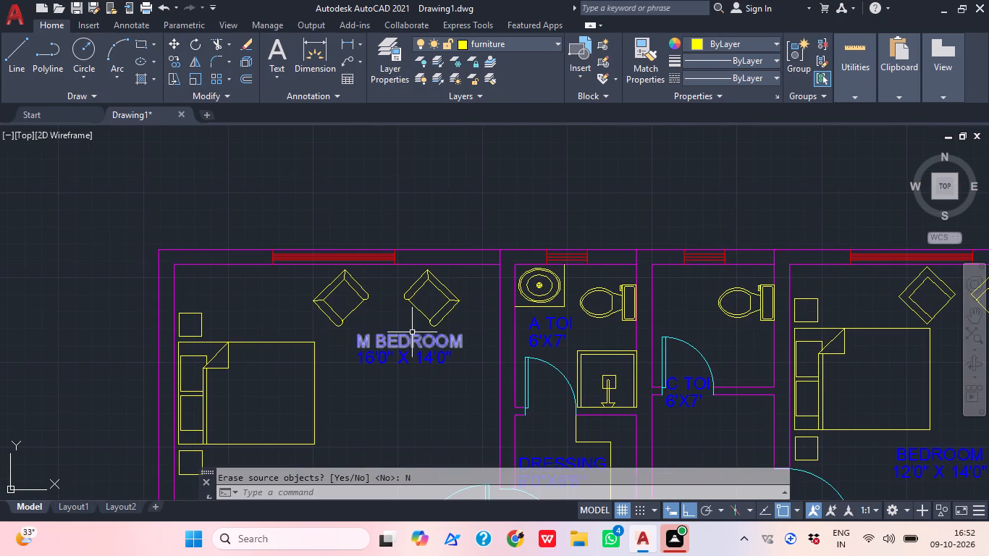
{"action": "scroll", "coordinate": [412, 332], "scroll_direction": "down", "scroll_amount": 1}
{"action": "scroll", "coordinate": [416, 323], "scroll_direction": "up", "scroll_amount": 3}
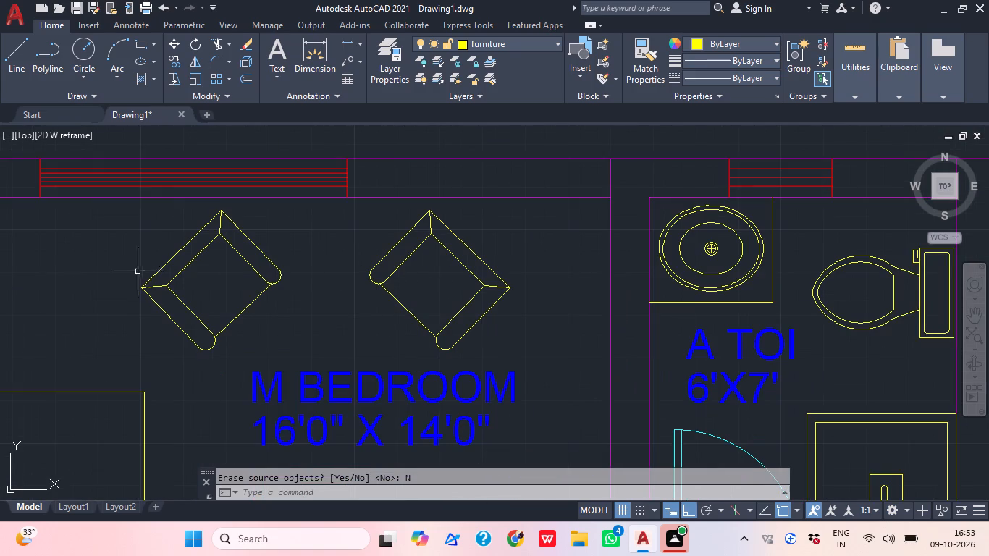
Trim away the short diagonal corner lines joining the inner and outer back outlines of both M BEDROOM armchairs.
{"action": "scroll", "coordinate": [181, 282], "scroll_direction": "up", "scroll_amount": 2}
{"action": "middle_click_drag", "start_coordinate": [181, 282], "coordinate": [282, 338]}
{"action": "key", "text": "t"}
{"action": "key", "text": "r"}
{"action": "key", "text": "space"}
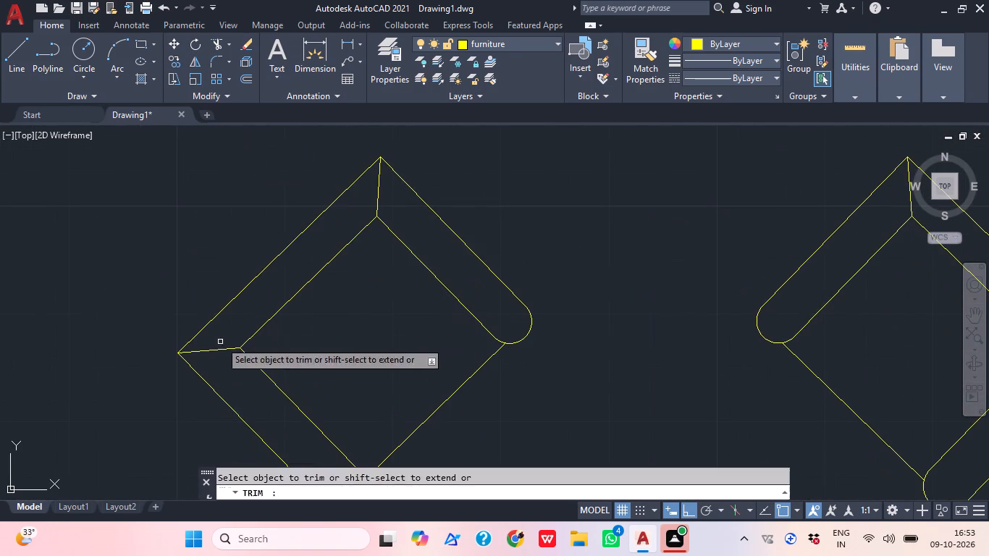
{"action": "left_click", "coordinate": [211, 347]}
{"action": "left_click", "coordinate": [211, 357]}
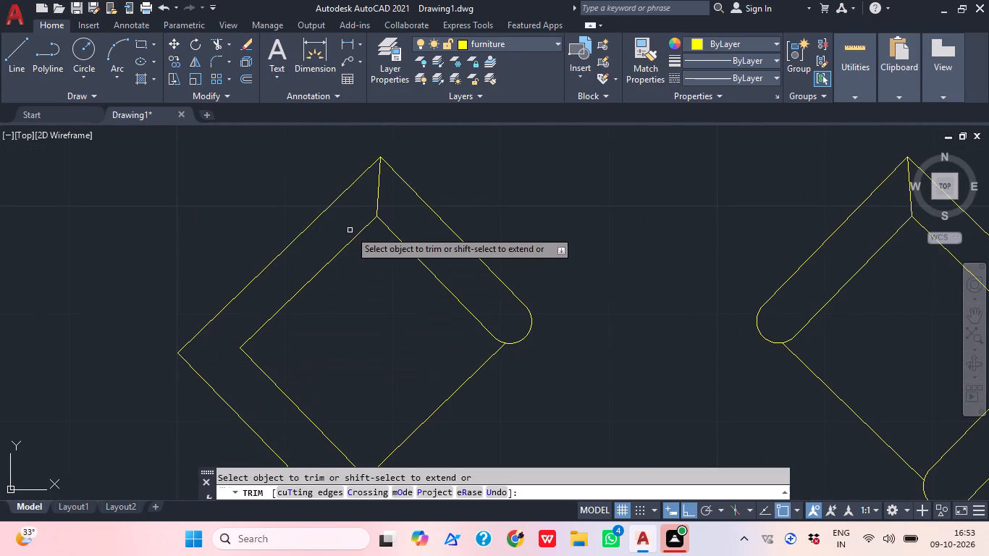
{"action": "left_click", "coordinate": [378, 208]}
{"action": "middle_click_drag", "start_coordinate": [792, 283], "coordinate": [589, 333]}
{"action": "left_click", "coordinate": [722, 262]}
{"action": "left_click", "coordinate": [703, 256]}
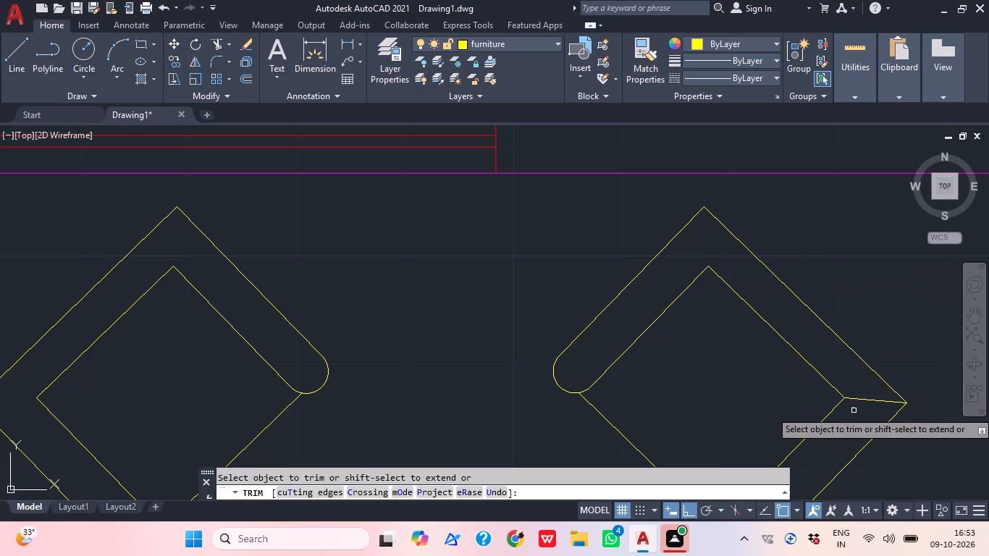
{"action": "left_click", "coordinate": [878, 406]}
{"action": "left_click", "coordinate": [859, 384]}
{"action": "key", "text": "Escape"}
Examine the whole floor plan room by room, from M BEDROOM through living, kitchen and sitout to the car bay.
{"action": "scroll", "coordinate": [772, 300], "scroll_direction": "down", "scroll_amount": 3}
{"action": "middle_click_drag", "start_coordinate": [813, 342], "coordinate": [691, 304]}
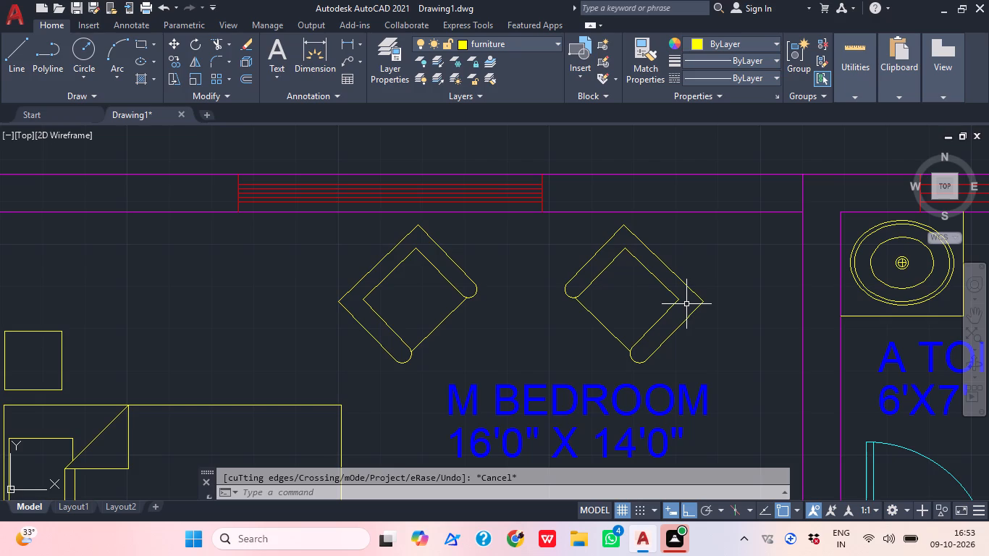
{"action": "scroll", "coordinate": [623, 315], "scroll_direction": "down", "scroll_amount": 1}
{"action": "middle_click_drag", "start_coordinate": [623, 315], "coordinate": [657, 195]}
{"action": "scroll", "coordinate": [657, 195], "scroll_direction": "up", "scroll_amount": 2}
{"action": "scroll", "coordinate": [657, 198], "scroll_direction": "down", "scroll_amount": 1}
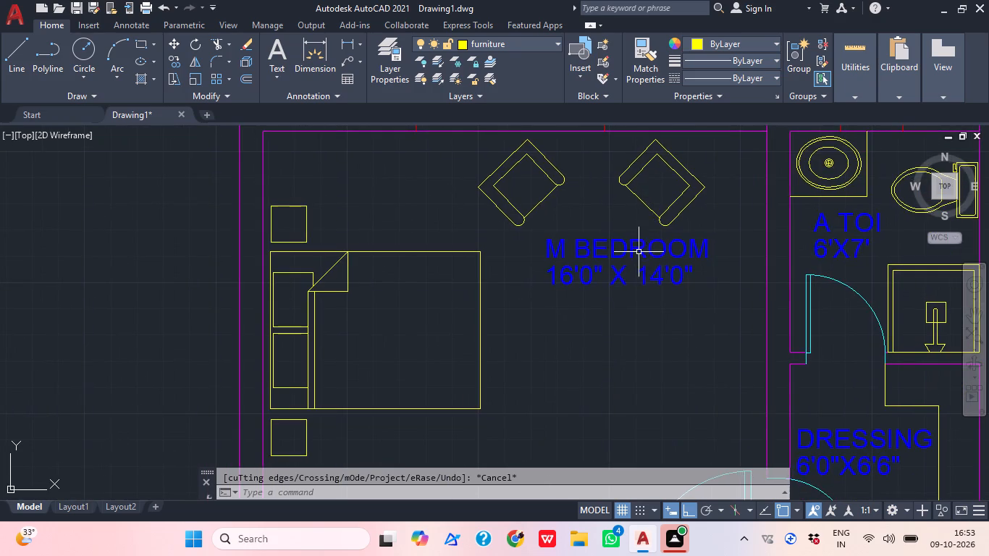
{"action": "middle_click_drag", "start_coordinate": [582, 333], "coordinate": [588, 269]}
{"action": "scroll", "coordinate": [582, 329], "scroll_direction": "down", "scroll_amount": 1}
{"action": "scroll", "coordinate": [590, 267], "scroll_direction": "down", "scroll_amount": 2}
{"action": "middle_click_drag", "start_coordinate": [590, 347], "coordinate": [588, 310]}
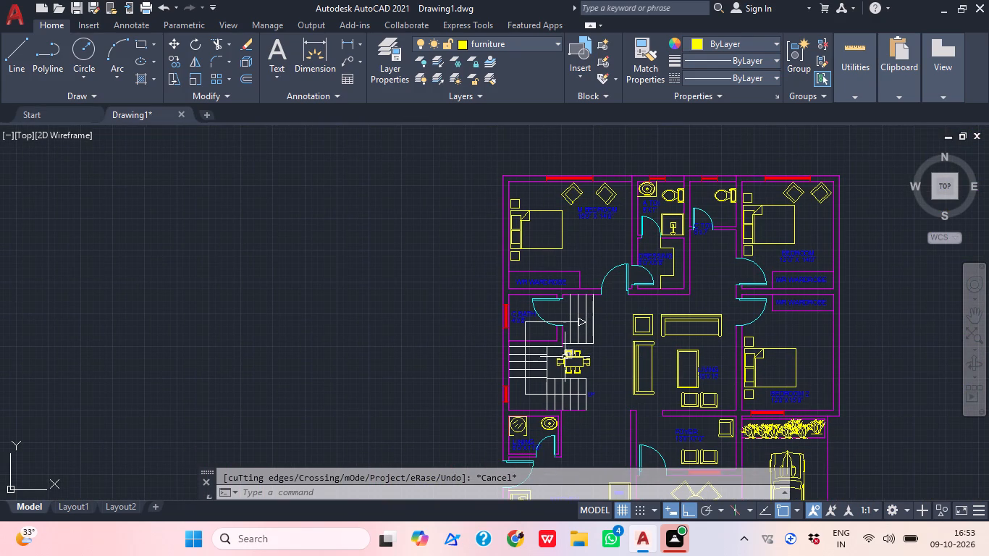
{"action": "scroll", "coordinate": [518, 304], "scroll_direction": "up", "scroll_amount": 2}
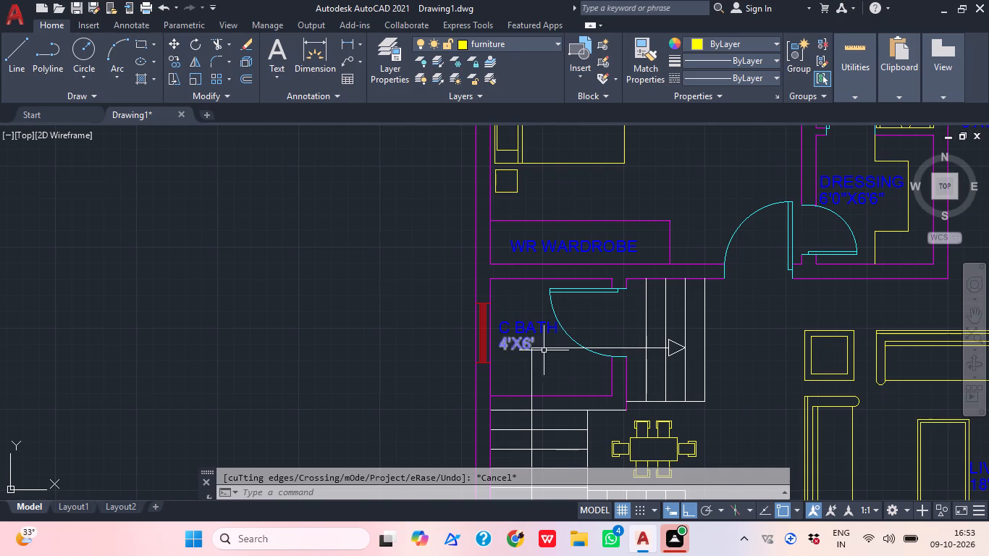
{"action": "middle_click_drag", "start_coordinate": [576, 366], "coordinate": [543, 314]}
{"action": "scroll", "coordinate": [637, 327], "scroll_direction": "down", "scroll_amount": 1}
{"action": "middle_click_drag", "start_coordinate": [661, 355], "coordinate": [562, 291]}
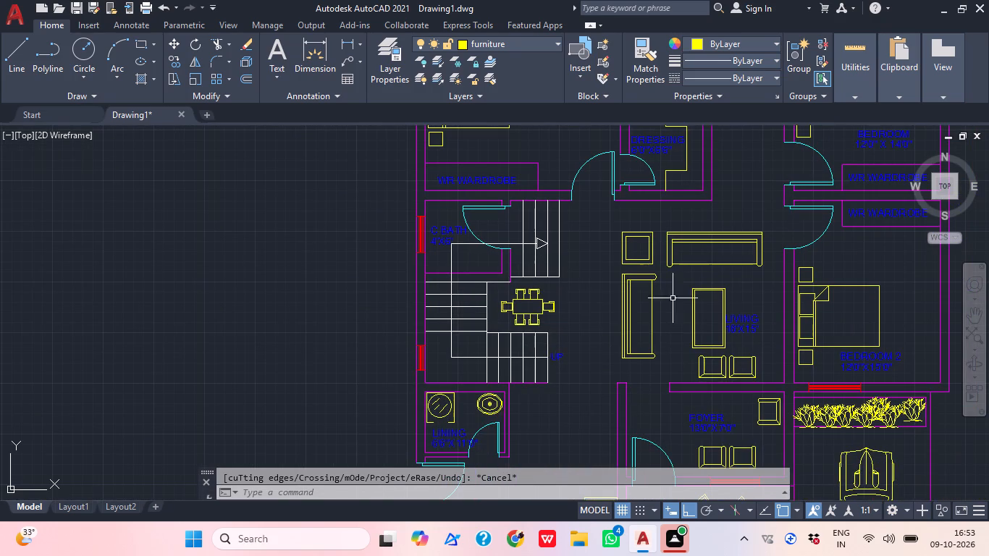
{"action": "middle_click_drag", "start_coordinate": [697, 301], "coordinate": [607, 266]}
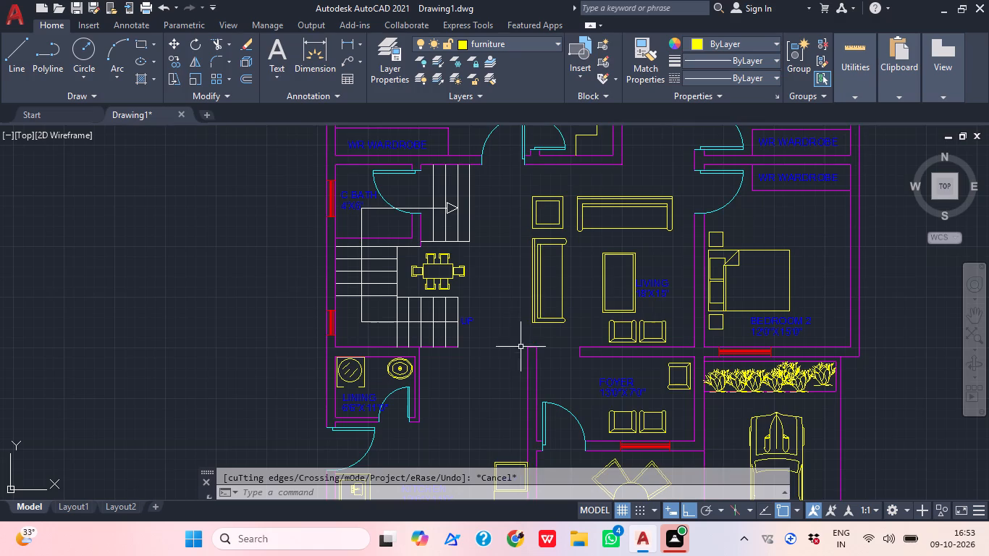
{"action": "middle_click_drag", "start_coordinate": [510, 358], "coordinate": [518, 321]}
{"action": "middle_click_drag", "start_coordinate": [484, 379], "coordinate": [523, 294]}
{"action": "middle_click_drag", "start_coordinate": [496, 389], "coordinate": [555, 292]}
{"action": "middle_click_drag", "start_coordinate": [547, 386], "coordinate": [487, 337]}
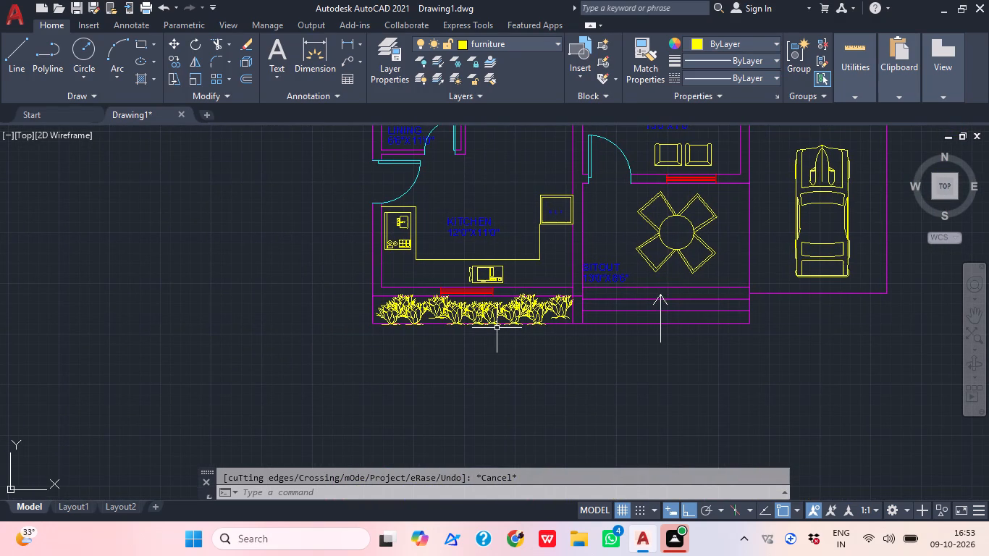
{"action": "middle_click_drag", "start_coordinate": [527, 316], "coordinate": [515, 316]}
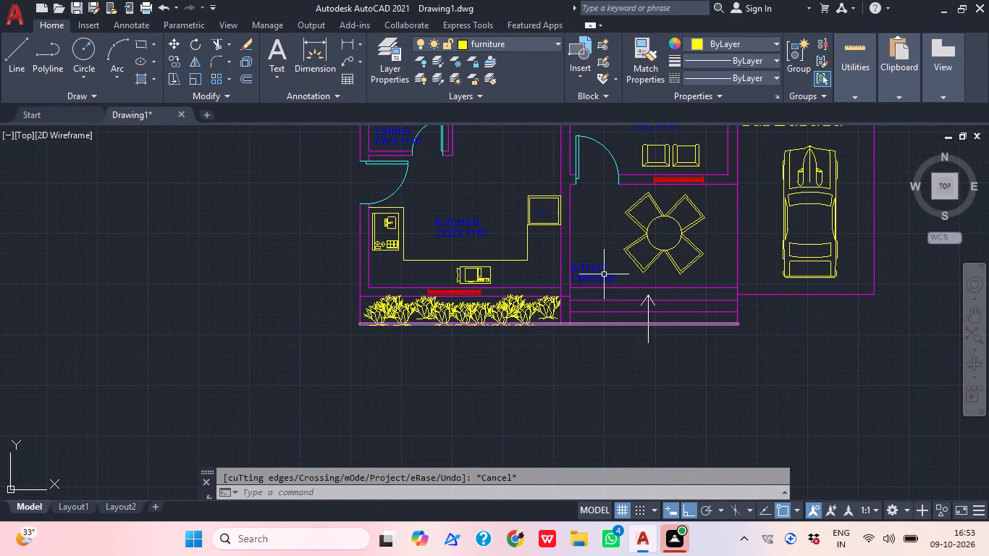
{"action": "middle_click_drag", "start_coordinate": [596, 279], "coordinate": [531, 332]}
{"action": "middle_click_drag", "start_coordinate": [574, 296], "coordinate": [542, 344]}
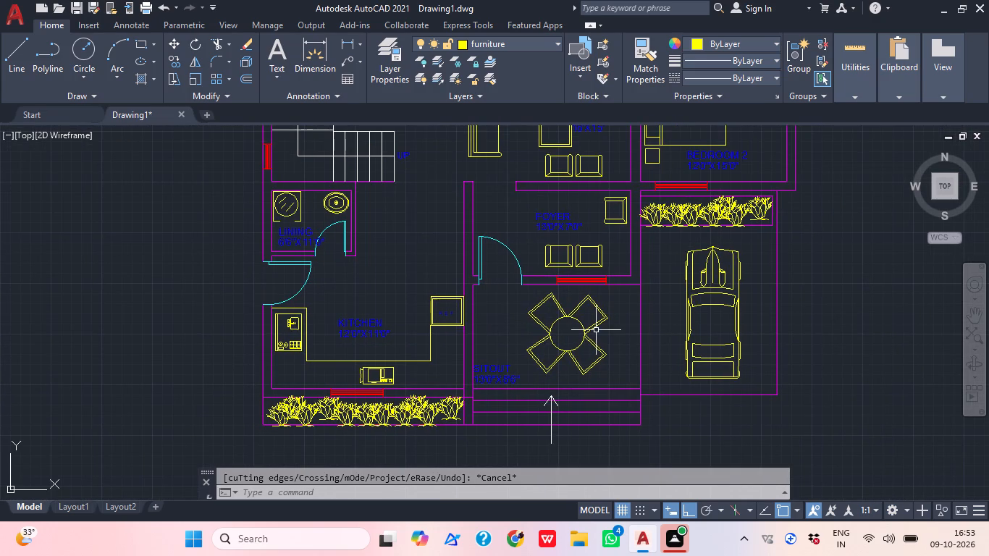
{"action": "middle_click_drag", "start_coordinate": [597, 336], "coordinate": [584, 344]}
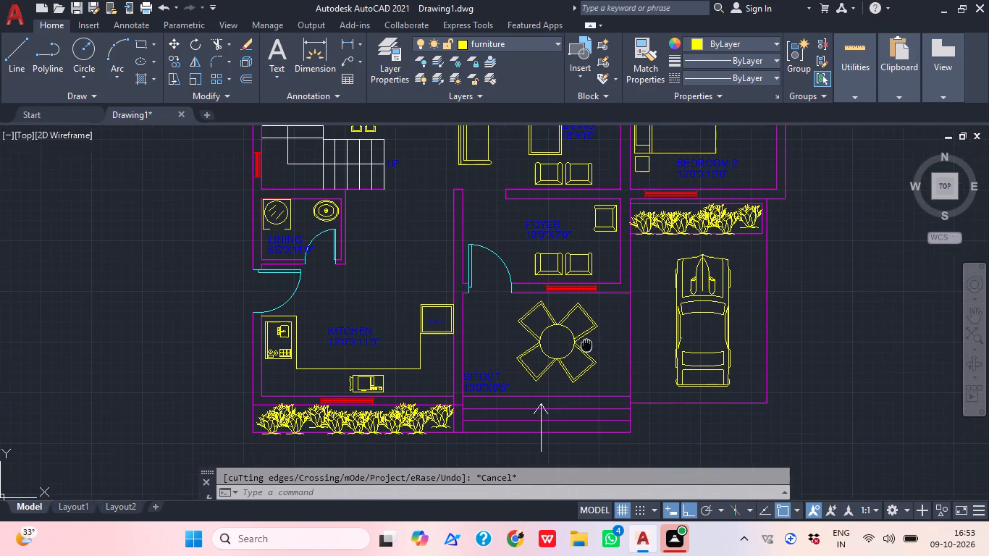
{"action": "middle_click_drag", "start_coordinate": [584, 344], "coordinate": [560, 360]}
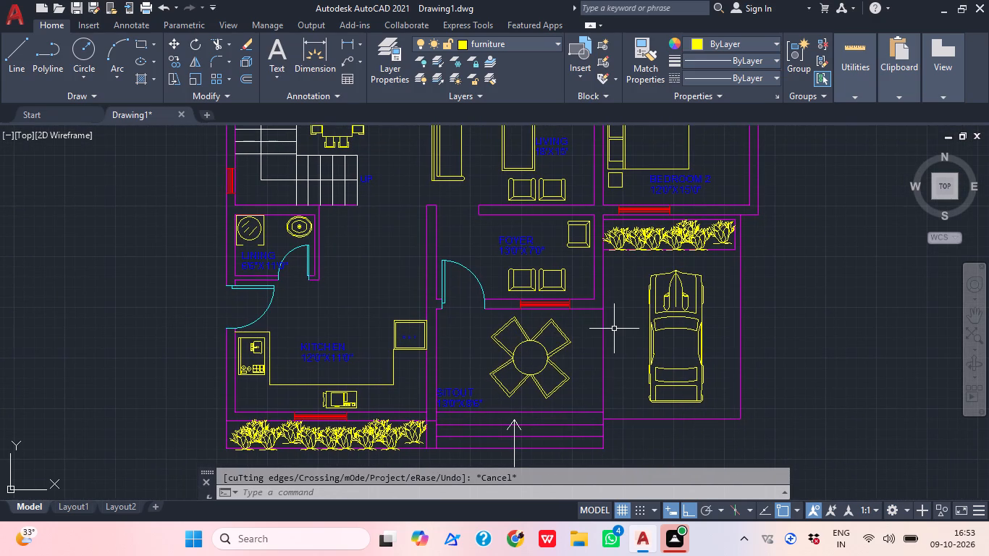
Add single-line text PARKING on the text layer at the parked car's windshield, about 3" high with 0 rotation.
{"action": "scroll", "coordinate": [655, 324], "scroll_direction": "up", "scroll_amount": 2}
{"action": "scroll", "coordinate": [655, 326], "scroll_direction": "down", "scroll_amount": 2}
{"action": "scroll", "coordinate": [655, 326], "scroll_direction": "up", "scroll_amount": 1}
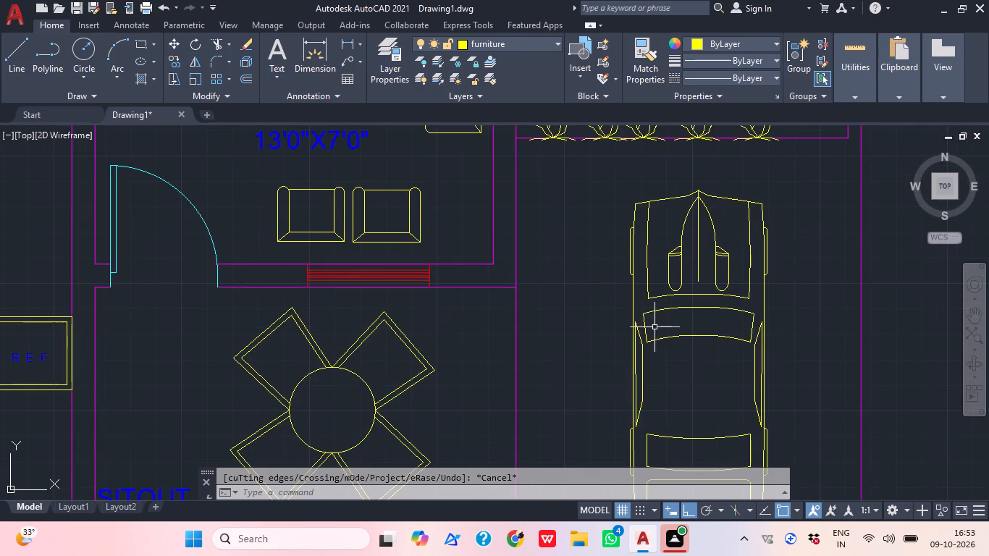
{"action": "middle_click_drag", "start_coordinate": [653, 353], "coordinate": [639, 334]}
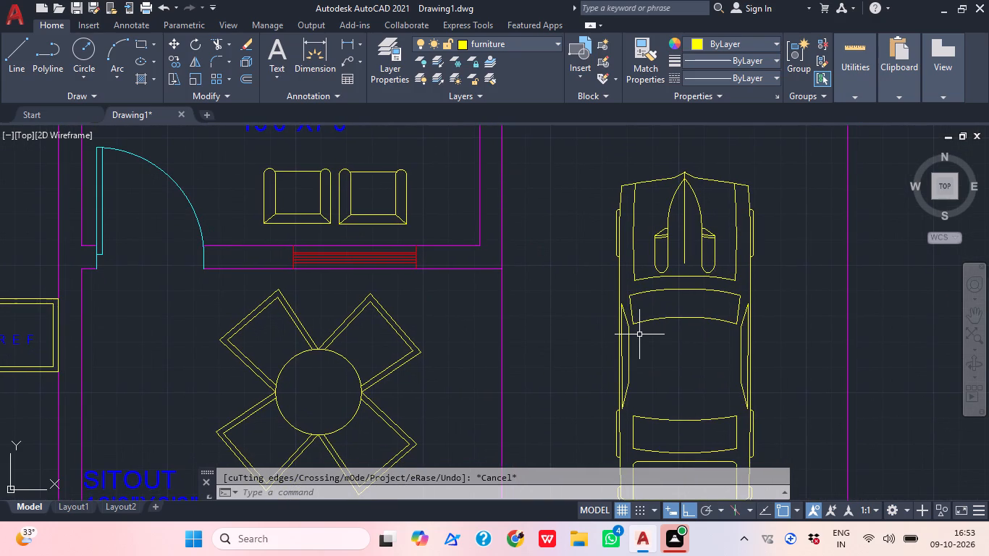
{"action": "type", "text": "TEXT"}
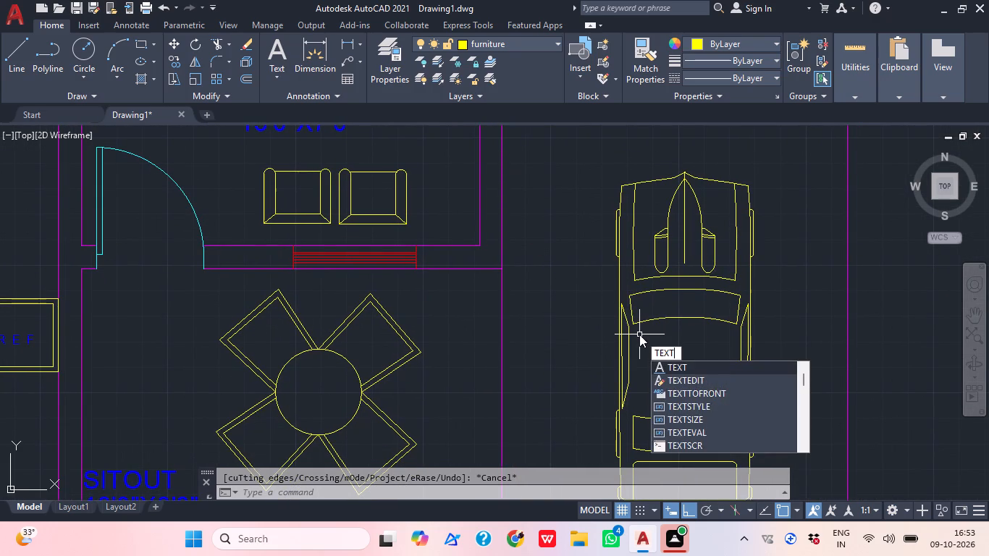
{"action": "key", "text": "Escape"}
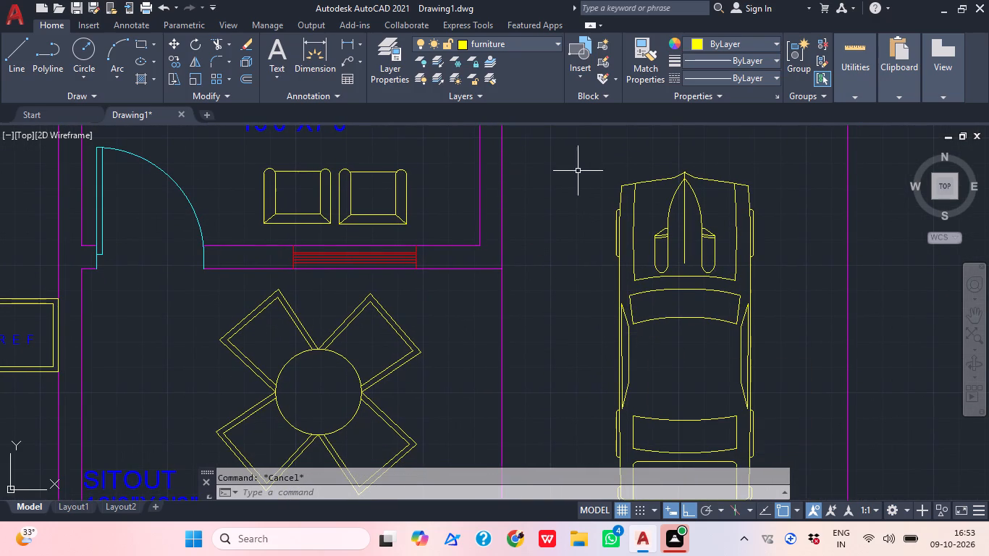
{"action": "left_click", "coordinate": [543, 45]}
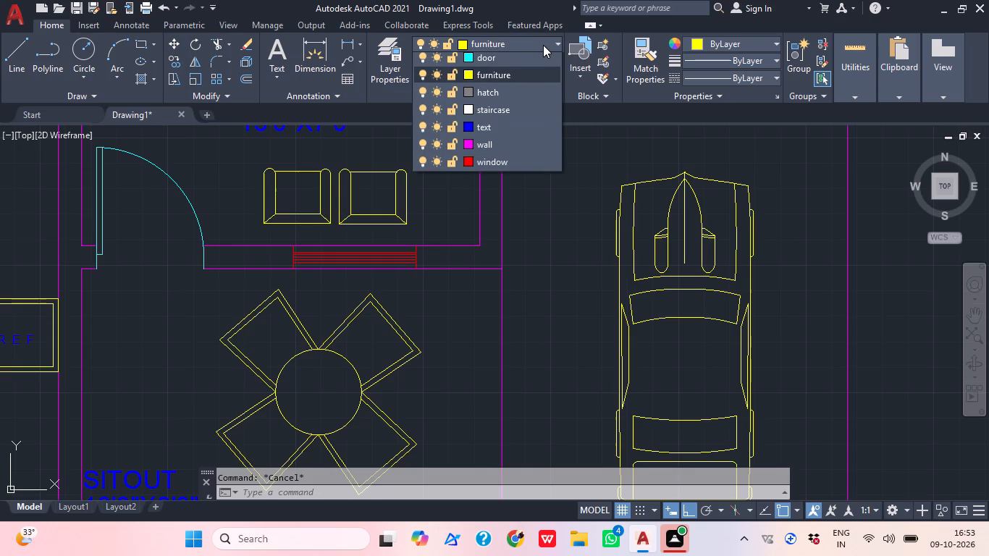
{"action": "left_click", "coordinate": [502, 153]}
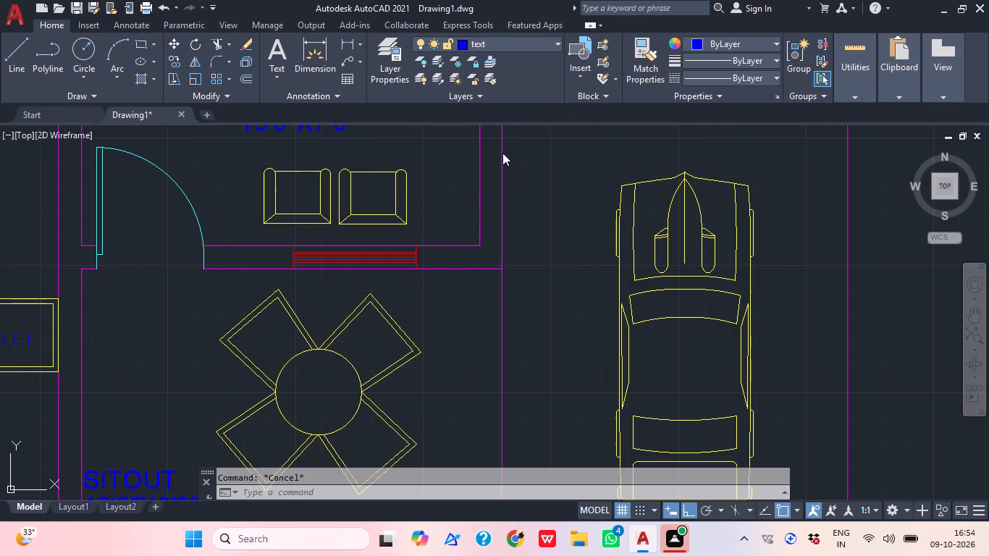
{"action": "type", "text": "TEXT"}
{"action": "key", "text": "space"}
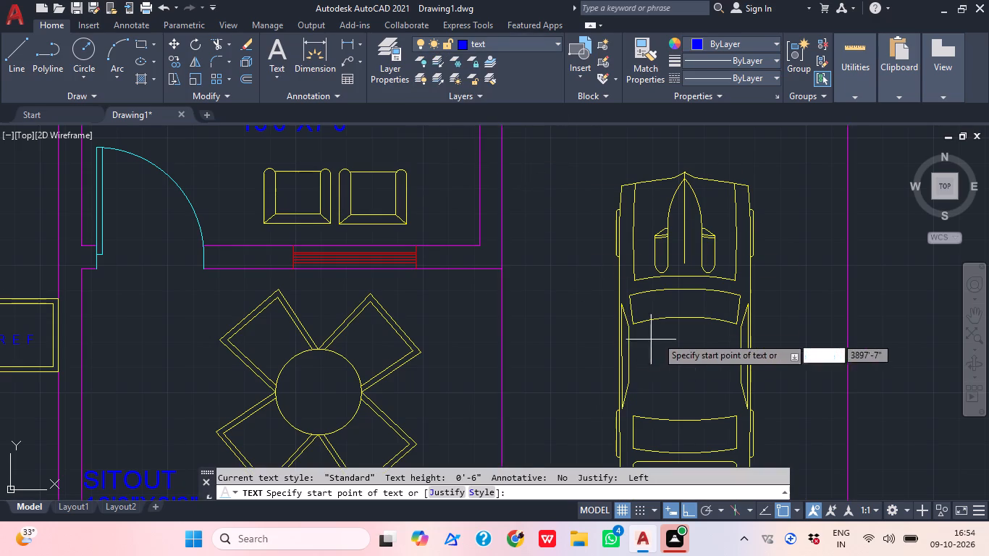
{"action": "scroll", "coordinate": [676, 328], "scroll_direction": "up", "scroll_amount": 2}
{"action": "scroll", "coordinate": [599, 261], "scroll_direction": "up", "scroll_amount": 4}
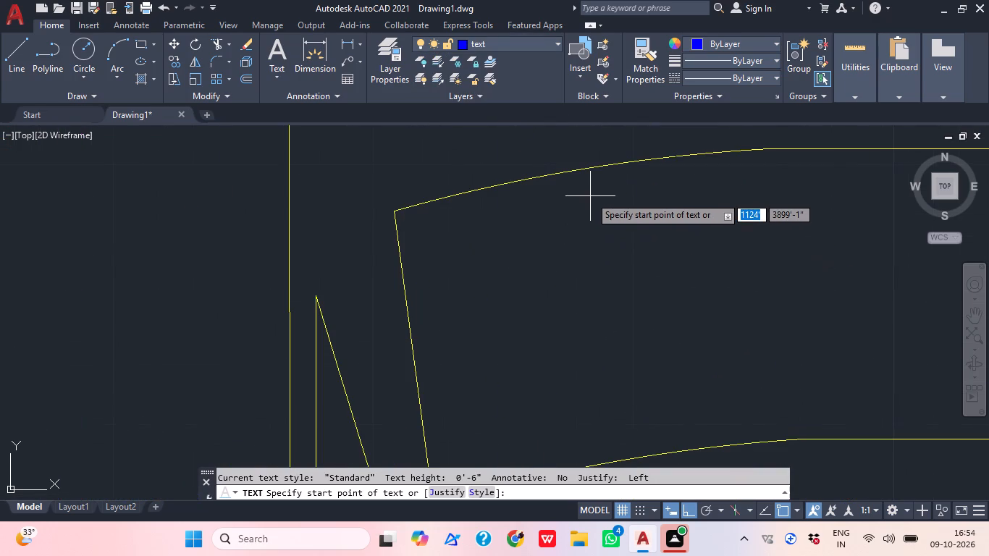
{"action": "left_click", "coordinate": [623, 206]}
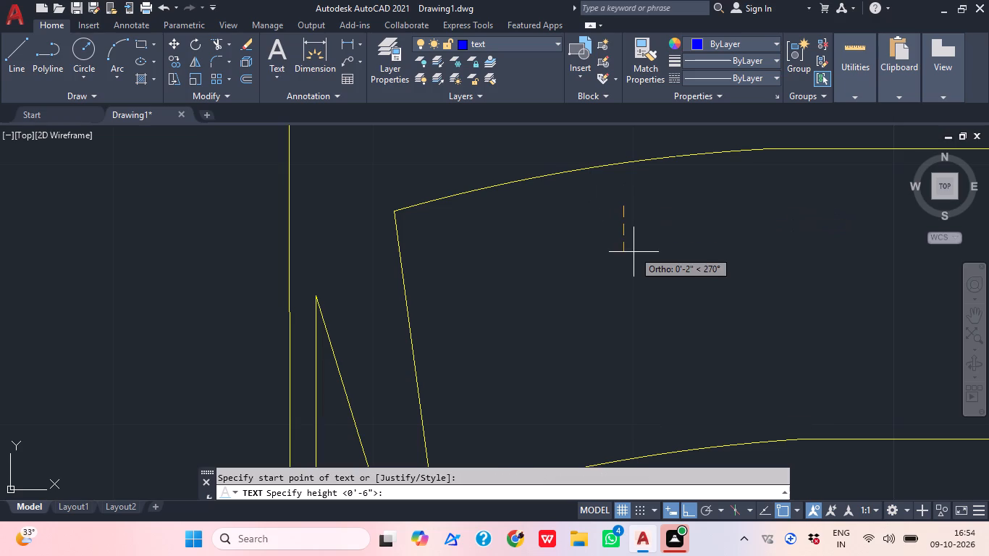
{"action": "left_click", "coordinate": [626, 283]}
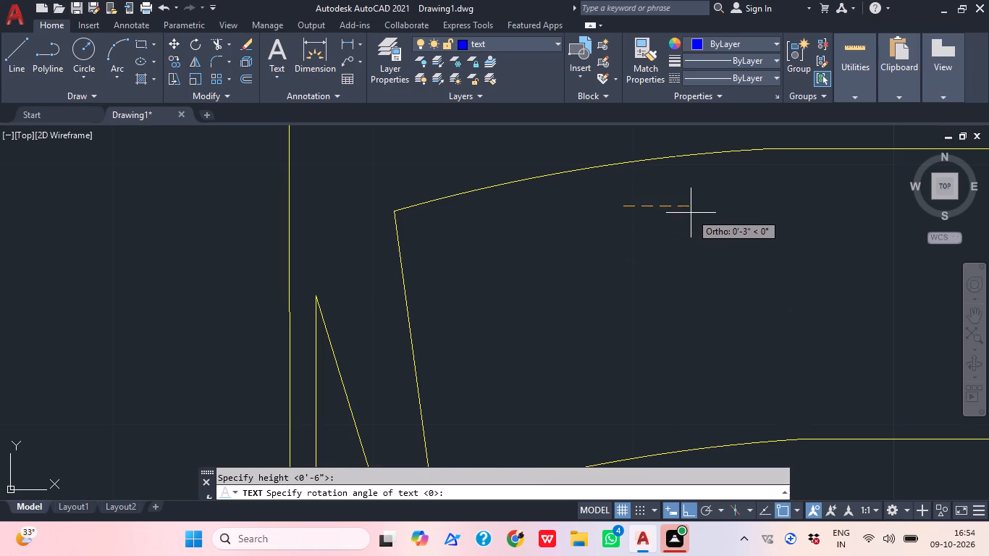
{"action": "left_click", "coordinate": [688, 208]}
{"action": "middle_click_drag", "start_coordinate": [686, 229], "coordinate": [743, 345]}
{"action": "type", "text": "PARKING"}
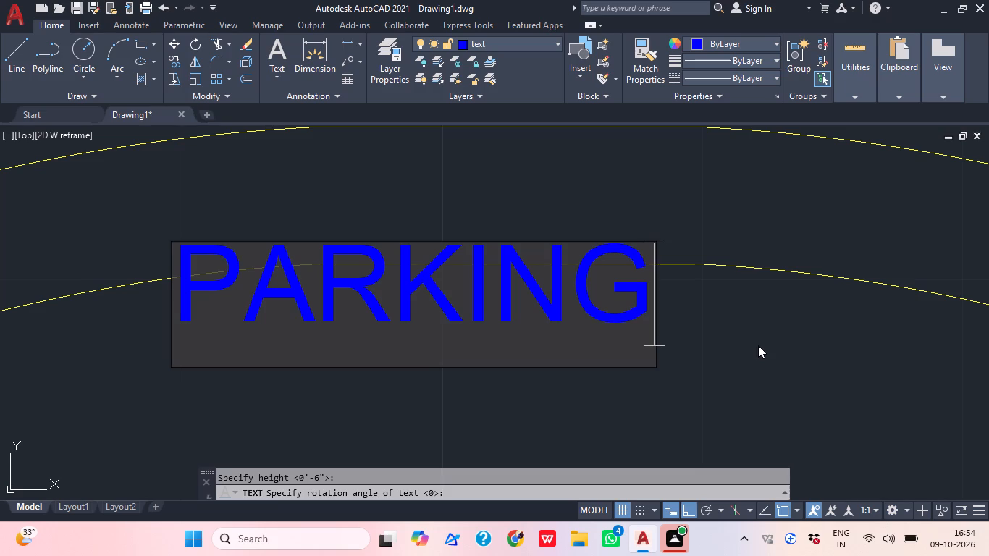
{"action": "left_click", "coordinate": [770, 366]}
{"action": "key", "text": "Escape"}
Move the PARKING text freely, with Ortho off, to the middle of the car's windshield outline.
{"action": "left_click", "coordinate": [635, 306]}
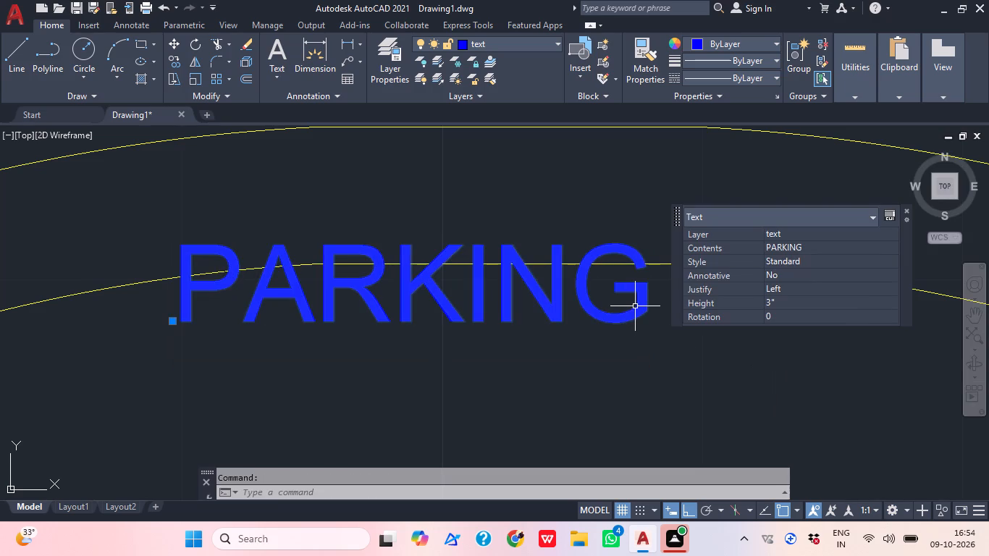
{"action": "type", "text": "M"}
{"action": "key", "text": "space"}
{"action": "left_click", "coordinate": [623, 303]}
{"action": "scroll", "coordinate": [657, 301], "scroll_direction": "down", "scroll_amount": 3}
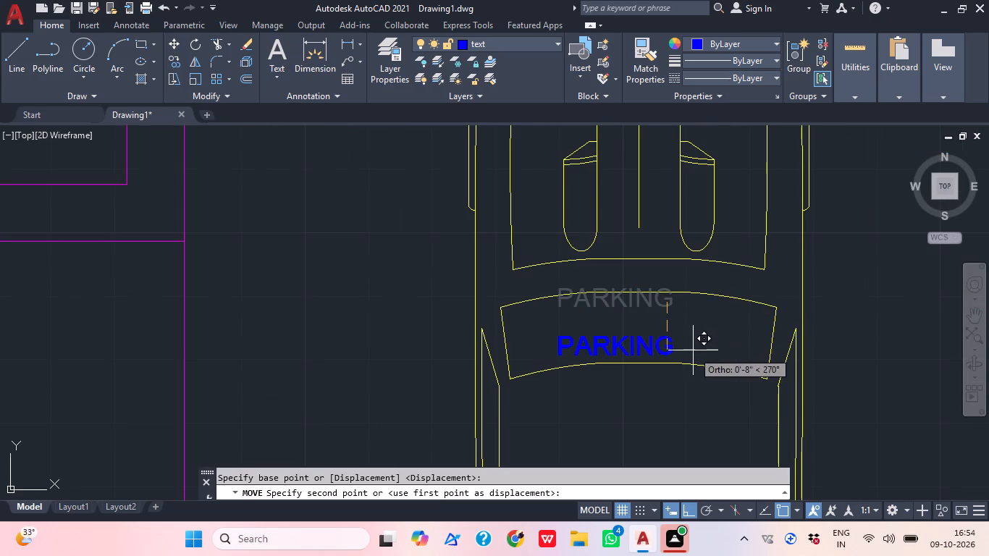
{"action": "left_click", "coordinate": [689, 518]}
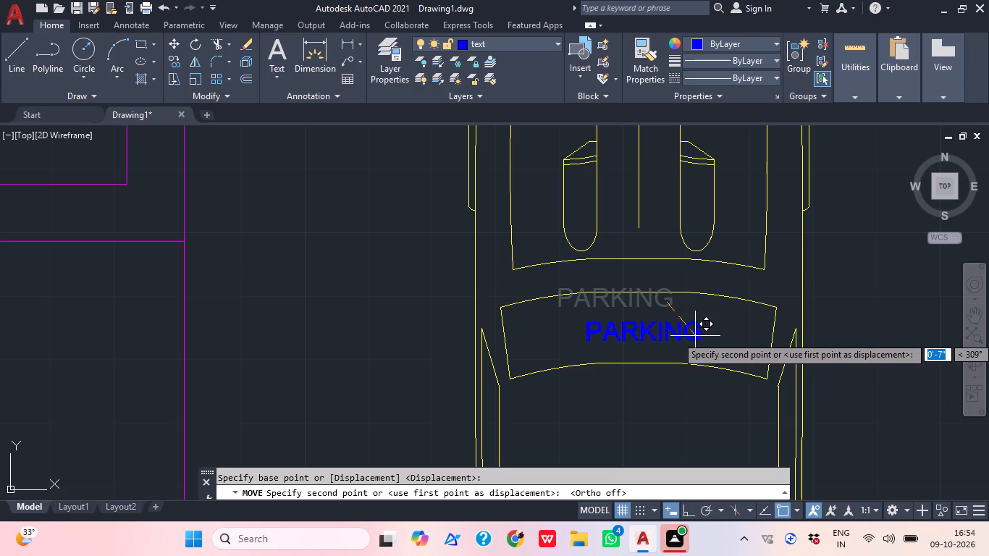
{"action": "left_click", "coordinate": [686, 334]}
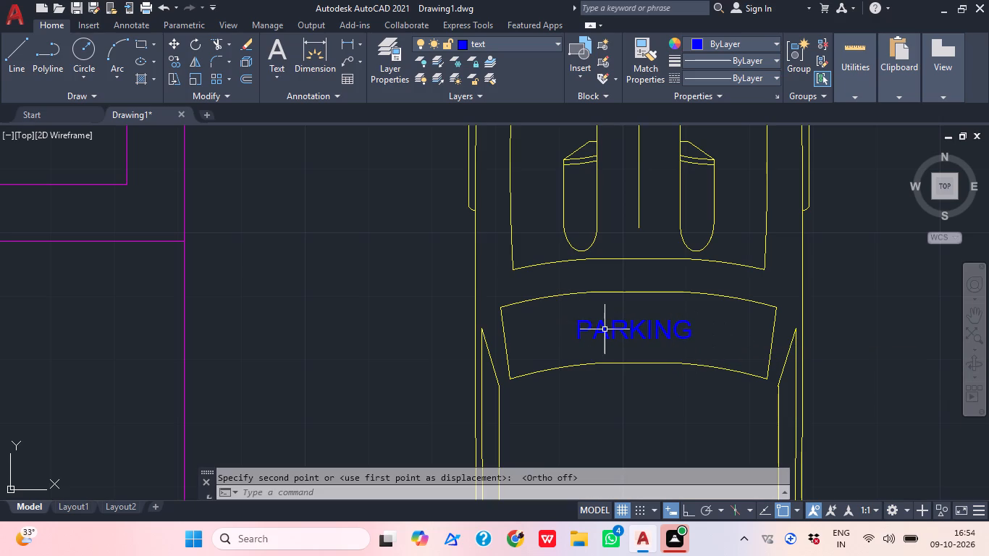
Scale the PARKING text up freehand about its middle so it fills more of the windshield outline.
{"action": "left_click", "coordinate": [607, 332]}
{"action": "key", "text": "d"}
{"action": "key", "text": "BackSpace"}
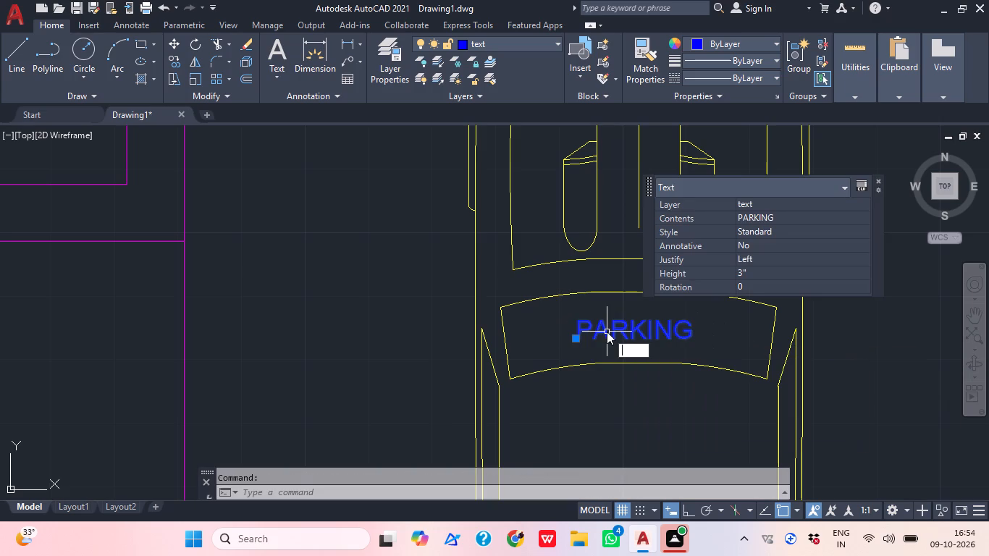
{"action": "type", "text": "SC"}
{"action": "key", "text": "space"}
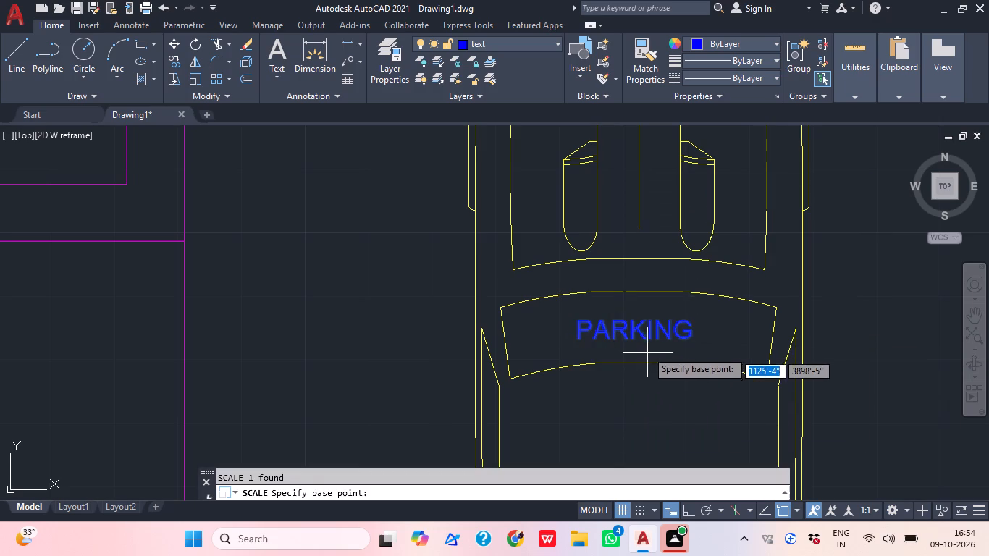
{"action": "left_click", "coordinate": [639, 336]}
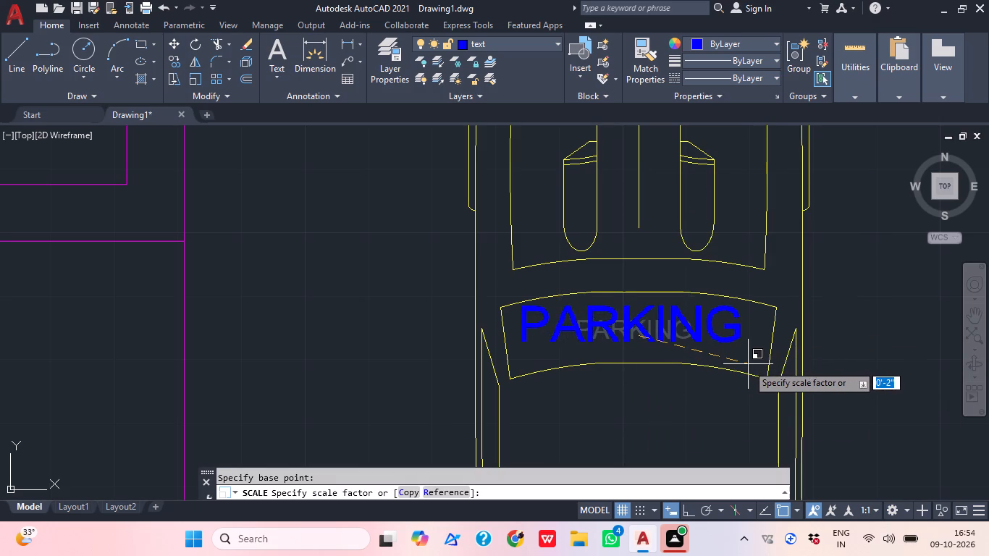
{"action": "left_click", "coordinate": [719, 366]}
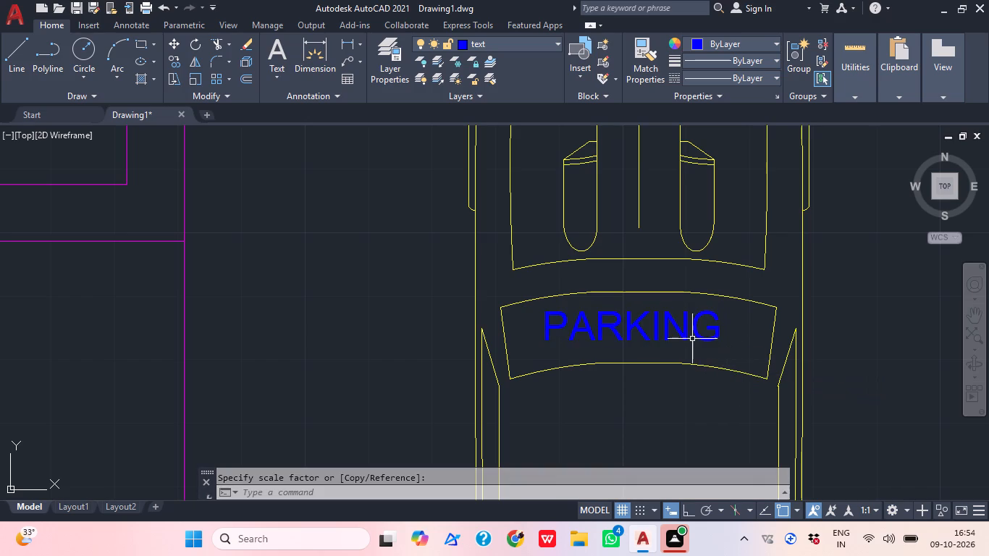
Move the enlarged PARKING text slightly upward, closer to the windshield's upper edge.
{"action": "left_click", "coordinate": [692, 339]}
{"action": "left_click", "coordinate": [649, 327]}
{"action": "type", "text": "M"}
{"action": "key", "text": "space"}
{"action": "scroll", "coordinate": [647, 325], "scroll_direction": "up", "scroll_amount": 2}
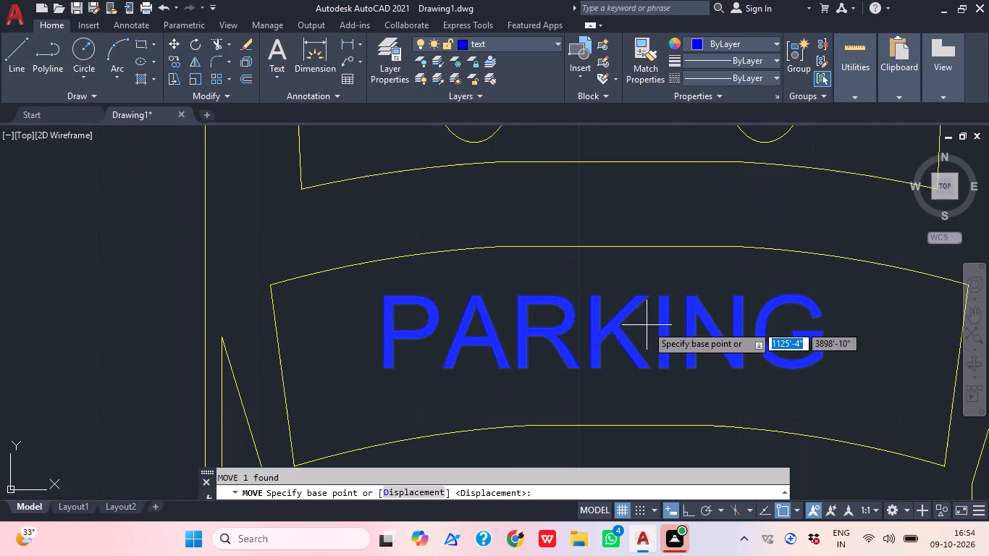
{"action": "left_click", "coordinate": [647, 325]}
{"action": "left_click", "coordinate": [656, 293]}
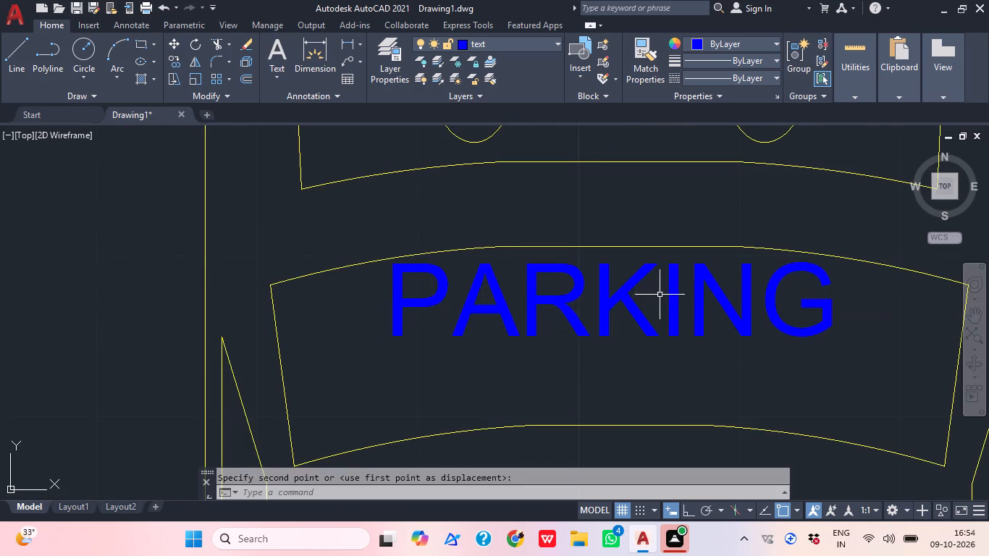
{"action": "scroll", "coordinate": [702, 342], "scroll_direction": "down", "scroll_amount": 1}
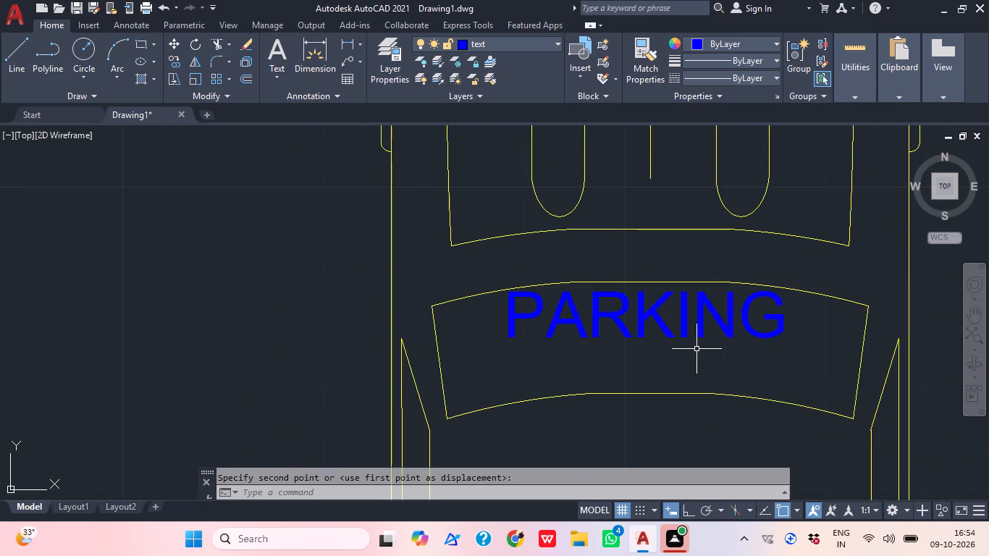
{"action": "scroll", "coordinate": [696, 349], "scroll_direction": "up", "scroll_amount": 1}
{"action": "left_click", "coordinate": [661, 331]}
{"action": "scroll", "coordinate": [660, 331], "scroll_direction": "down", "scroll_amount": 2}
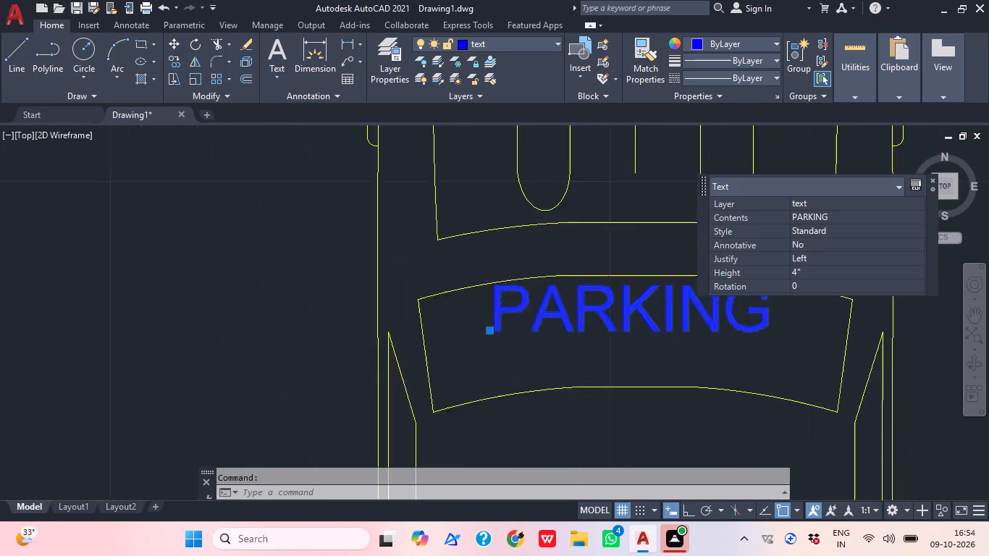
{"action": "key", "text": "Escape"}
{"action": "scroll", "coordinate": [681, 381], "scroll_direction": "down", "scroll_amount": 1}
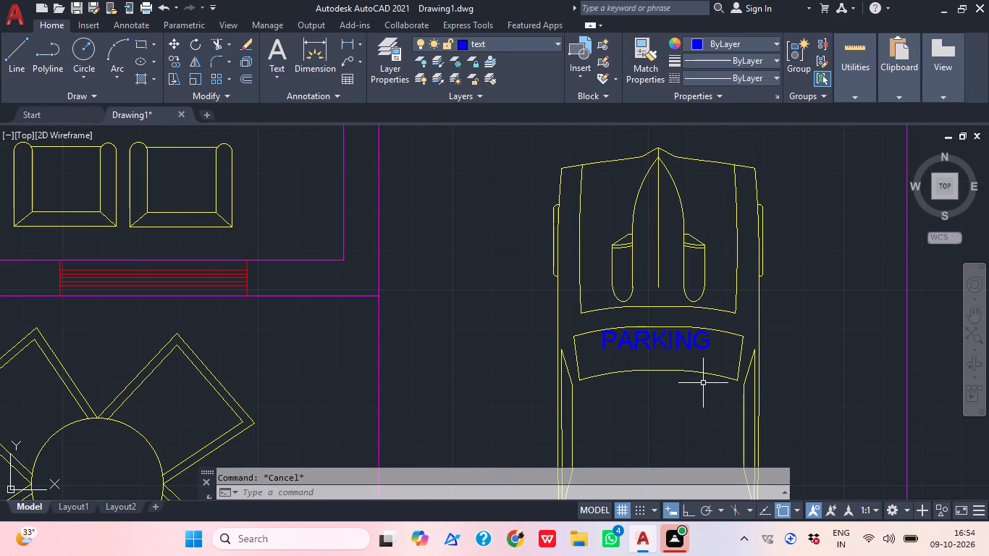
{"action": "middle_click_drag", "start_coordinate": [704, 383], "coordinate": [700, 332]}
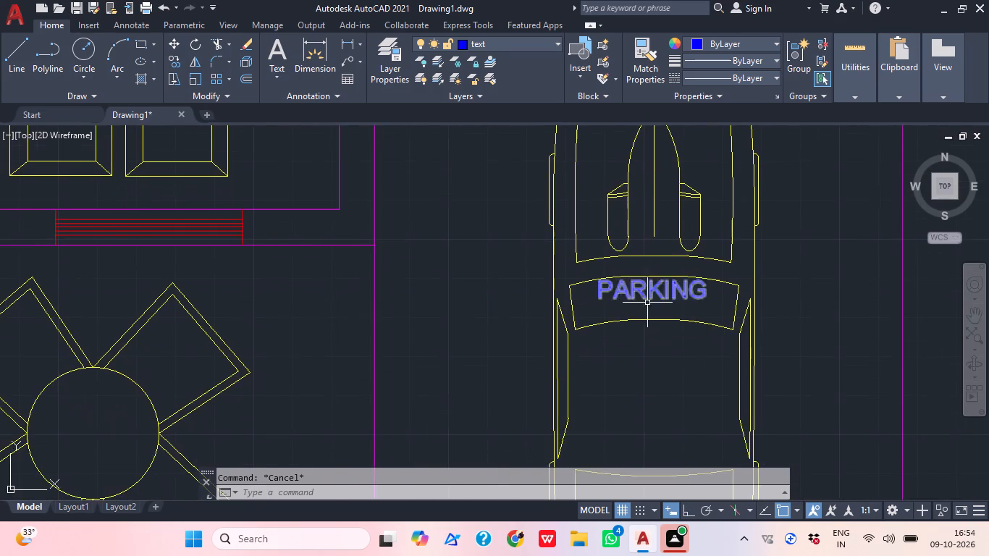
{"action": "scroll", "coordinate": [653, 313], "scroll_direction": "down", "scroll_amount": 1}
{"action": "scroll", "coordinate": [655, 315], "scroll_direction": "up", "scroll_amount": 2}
Copy the PARKING text about 6" downward, placing the copy just below the original inside the car's windshield outline.
{"action": "left_click", "coordinate": [623, 266]}
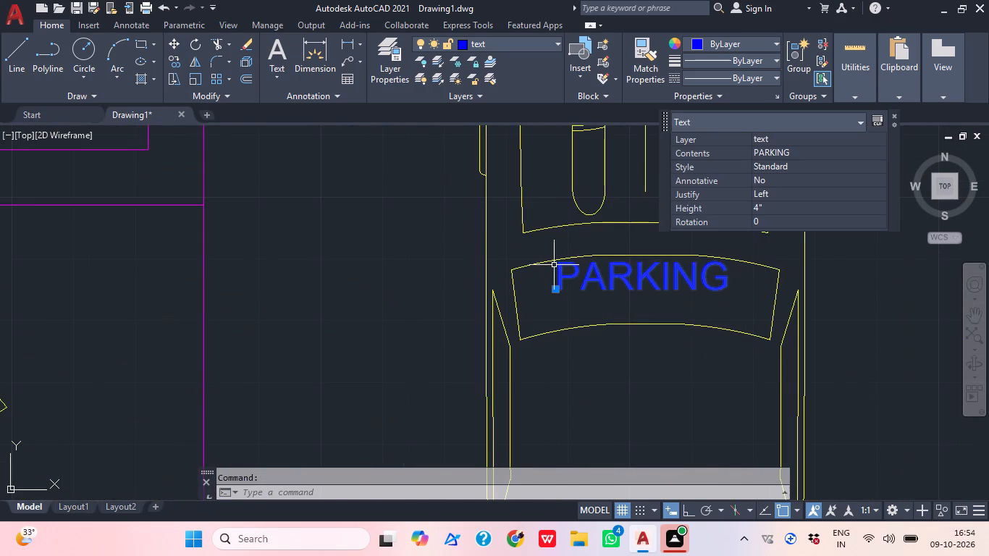
{"action": "scroll", "coordinate": [597, 280], "scroll_direction": "down", "scroll_amount": 4}
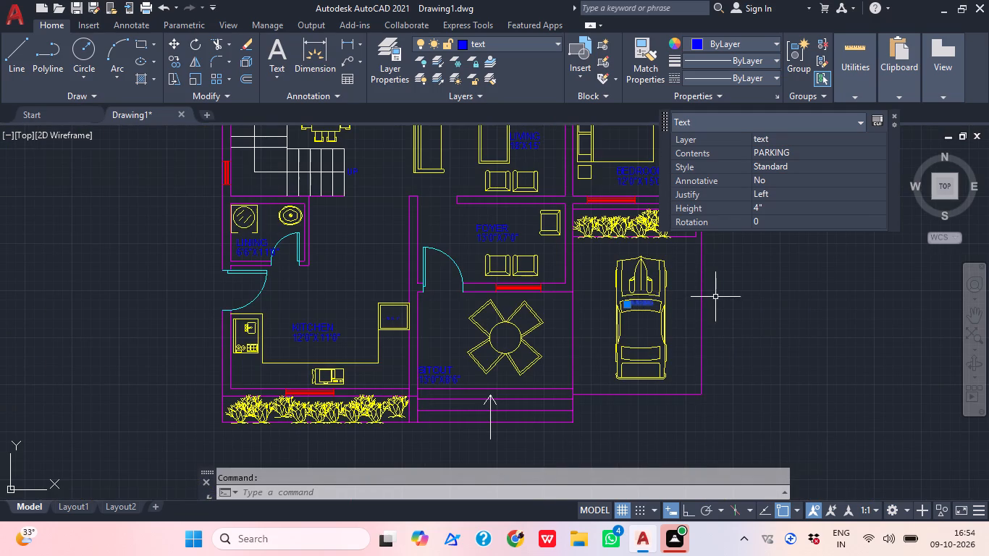
{"action": "scroll", "coordinate": [678, 297], "scroll_direction": "up", "scroll_amount": 3}
{"action": "middle_click_drag", "start_coordinate": [567, 321], "coordinate": [614, 320]}
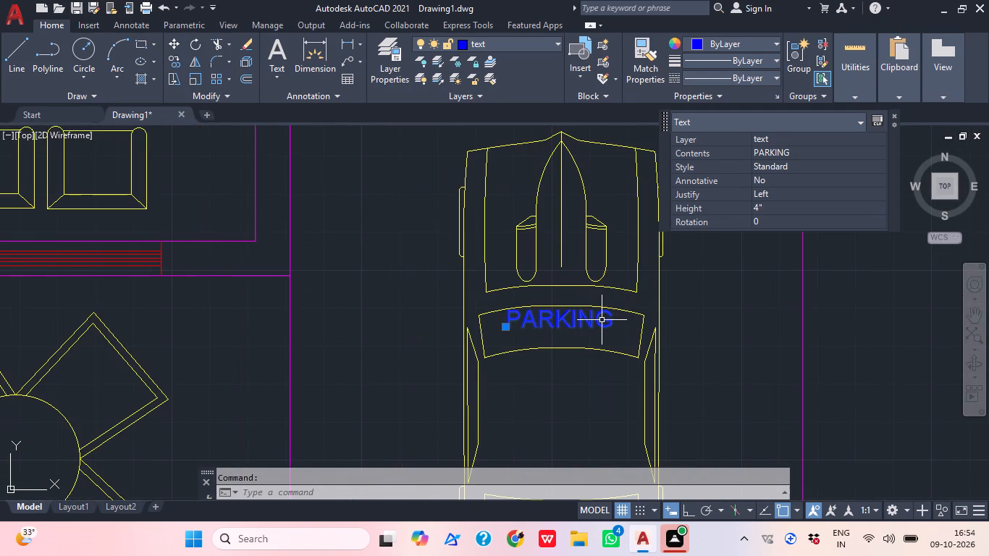
{"action": "type", "text": "CO"}
{"action": "key", "text": "space"}
{"action": "scroll", "coordinate": [569, 324], "scroll_direction": "up", "scroll_amount": 3}
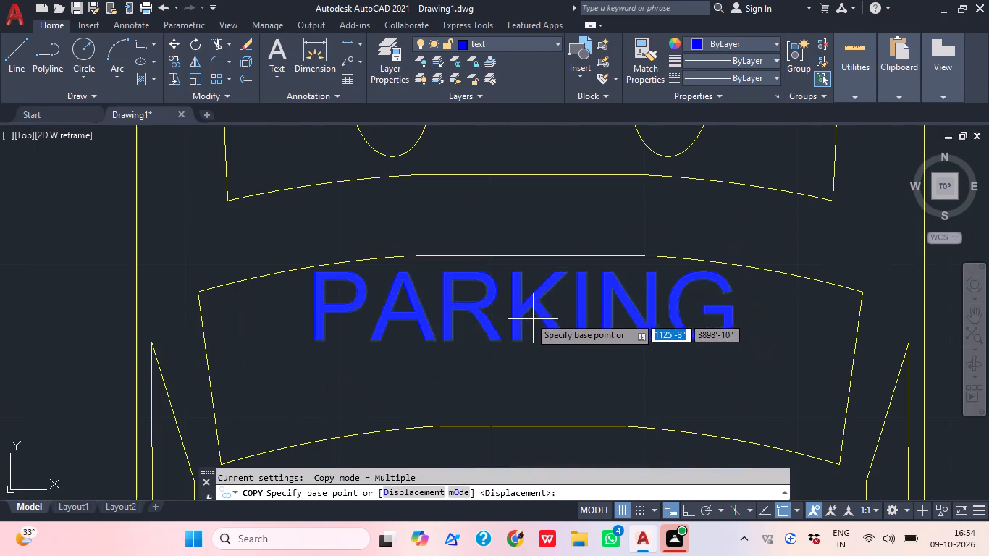
{"action": "left_click", "coordinate": [526, 316]}
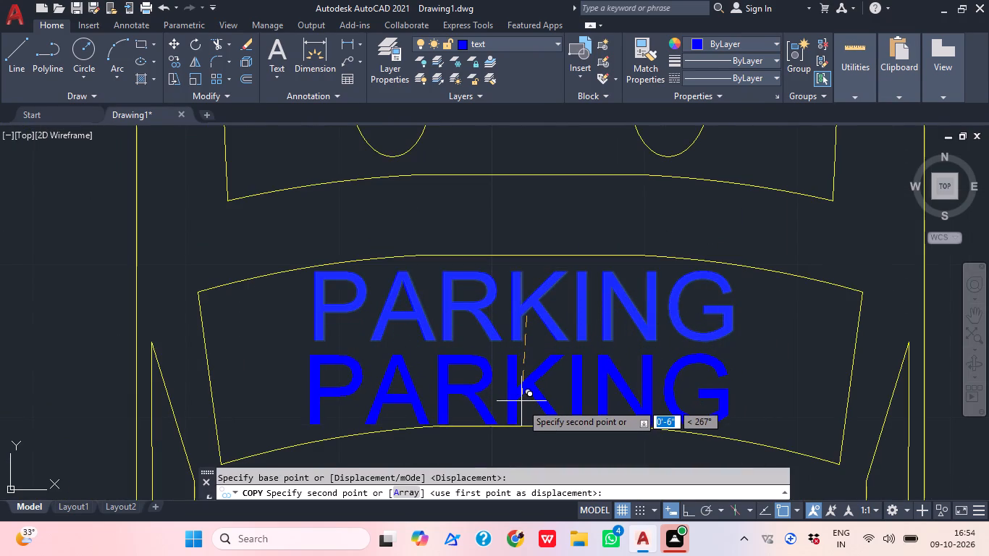
{"action": "left_click", "coordinate": [519, 400]}
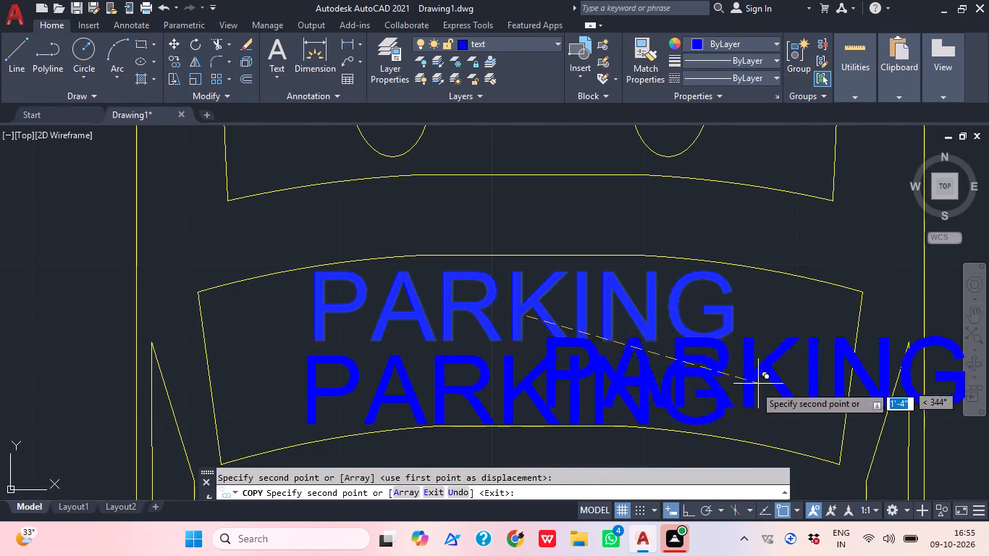
{"action": "key", "text": "Escape"}
Change the contents of the lower PARKING copy to the parking size 13'0"X 17'0".
{"action": "left_click", "coordinate": [542, 381]}
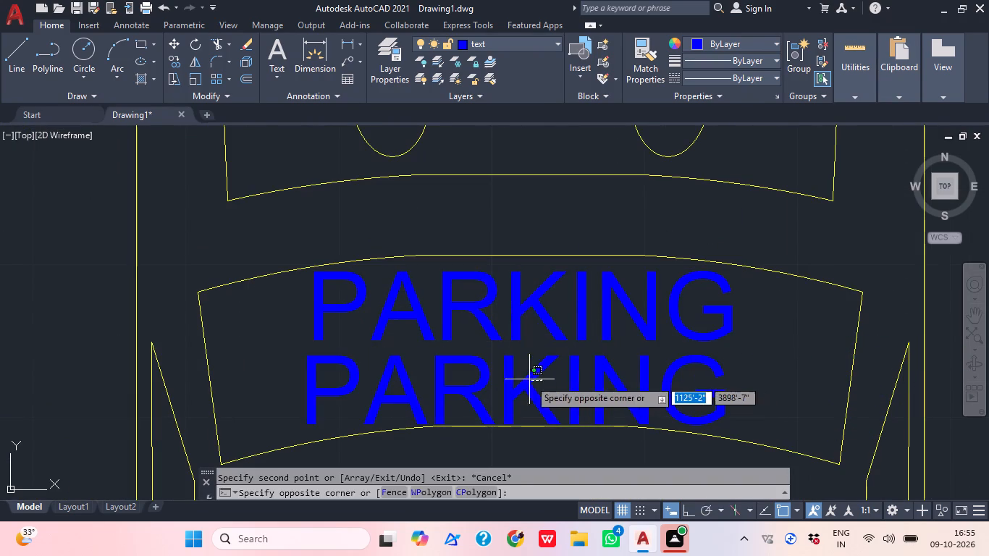
{"action": "left_click", "coordinate": [508, 376]}
{"action": "double_click", "coordinate": [508, 376]}
{"action": "double_click", "coordinate": [506, 376]}
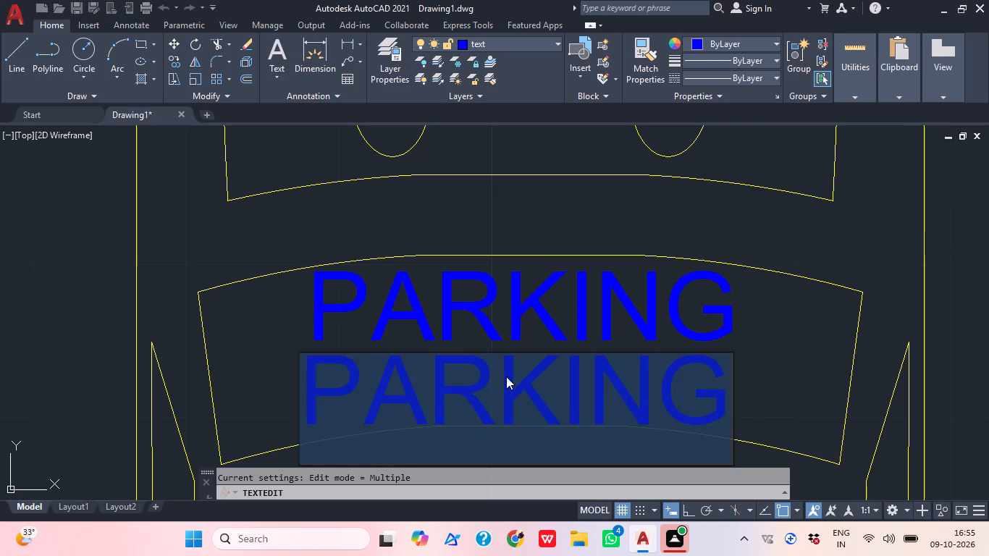
{"action": "key", "text": "1"}
{"action": "type", "text": "3'"}
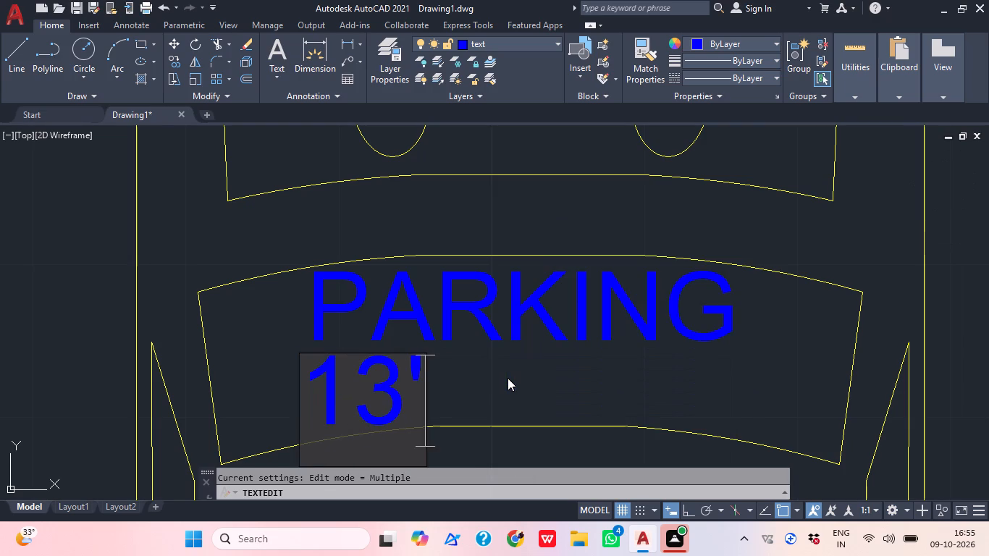
{"action": "key", "text": "0"}
{"action": "key", "text": "shift+quotedbl"}
{"action": "key", "text": "x"}
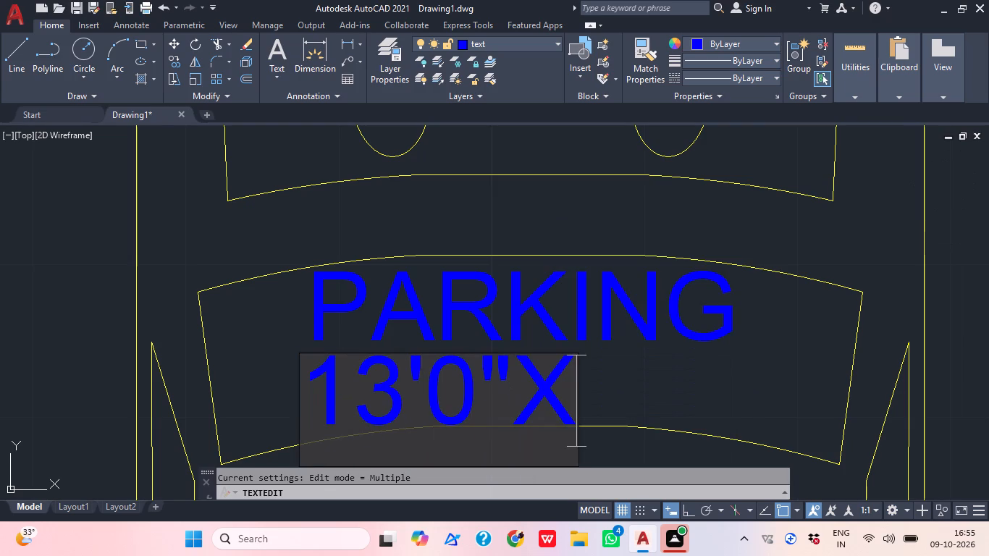
{"action": "key", "text": "space"}
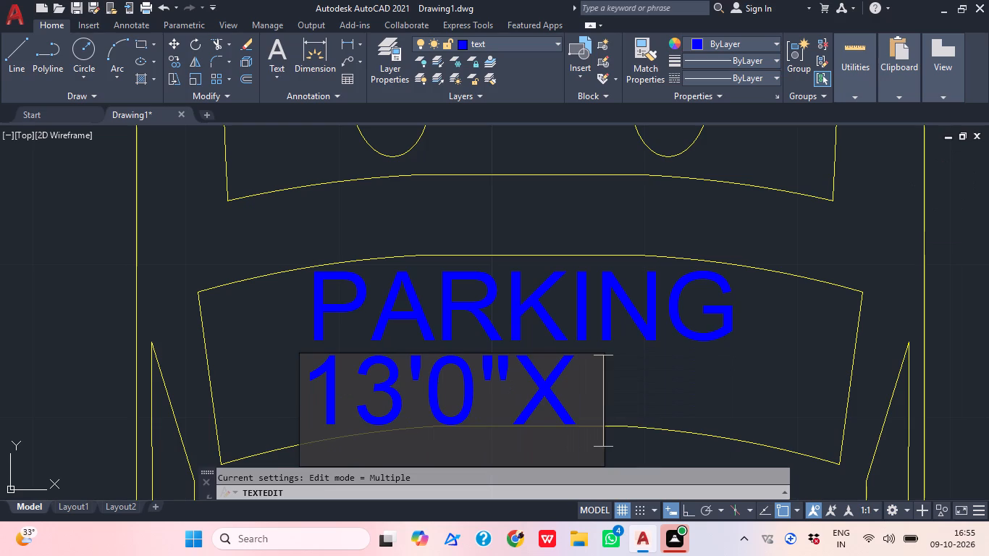
{"action": "type", "text": "1"}
{"action": "key", "text": "7"}
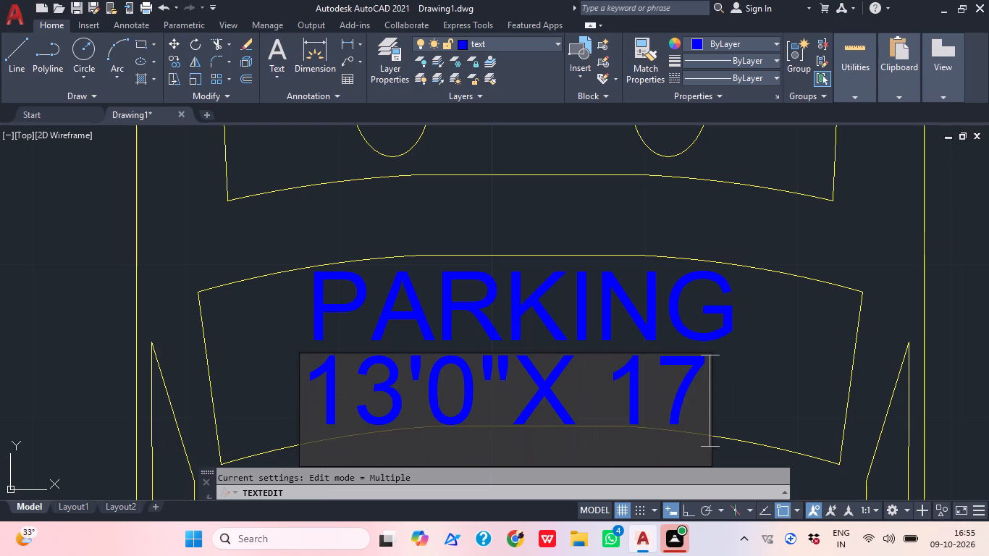
{"action": "type", "text": "'0"}
{"action": "key", "text": "shift+quotedbl"}
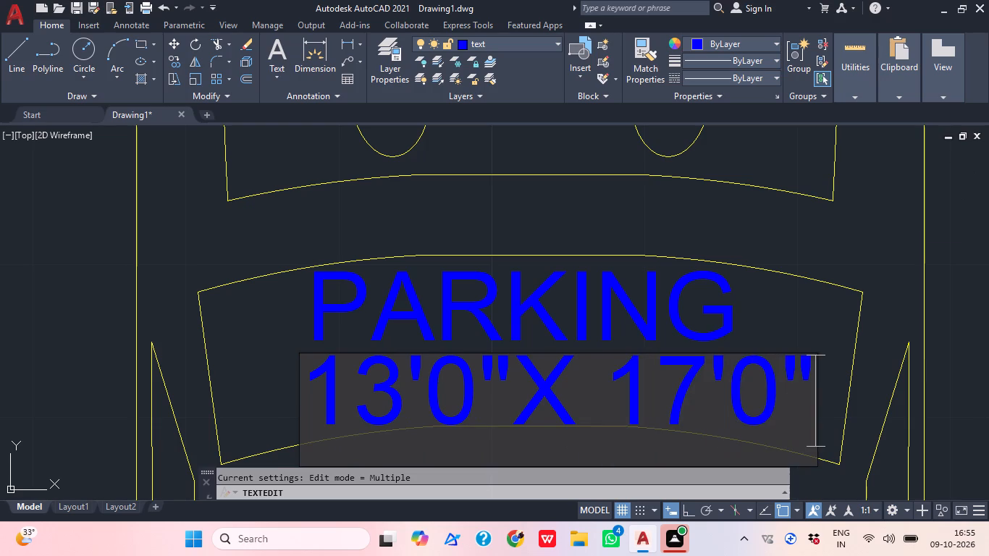
{"action": "left_click", "coordinate": [826, 346]}
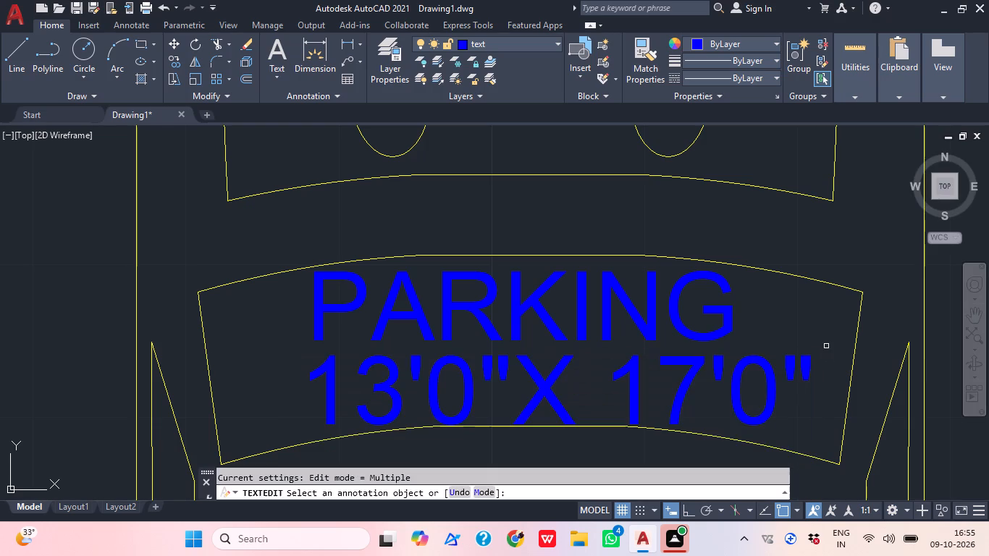
{"action": "key", "text": "Escape"}
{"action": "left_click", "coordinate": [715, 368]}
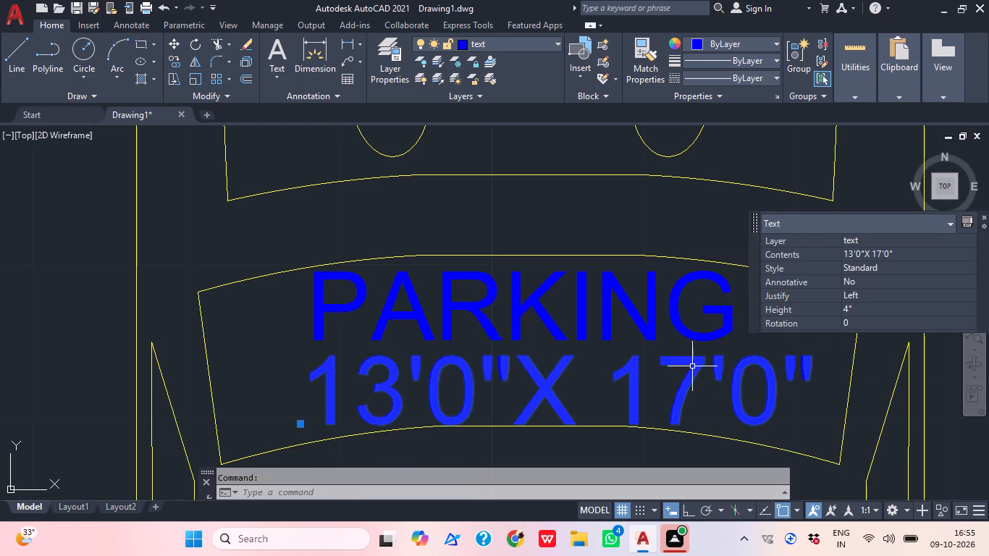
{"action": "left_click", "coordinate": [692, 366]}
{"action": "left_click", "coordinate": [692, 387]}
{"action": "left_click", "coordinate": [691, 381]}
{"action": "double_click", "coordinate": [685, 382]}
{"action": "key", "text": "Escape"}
Move the 13'0"X 17'0" text about 2" left and slightly up so it sits centred beneath PARKING.
{"action": "left_click", "coordinate": [625, 392]}
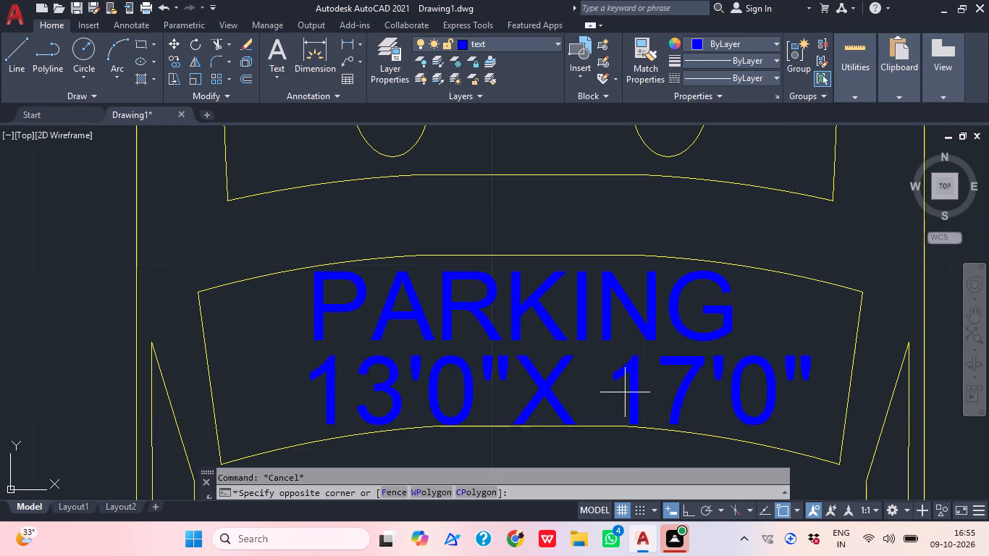
{"action": "left_click", "coordinate": [471, 376]}
{"action": "key", "text": "m"}
{"action": "key", "text": "space"}
{"action": "left_click", "coordinate": [594, 382]}
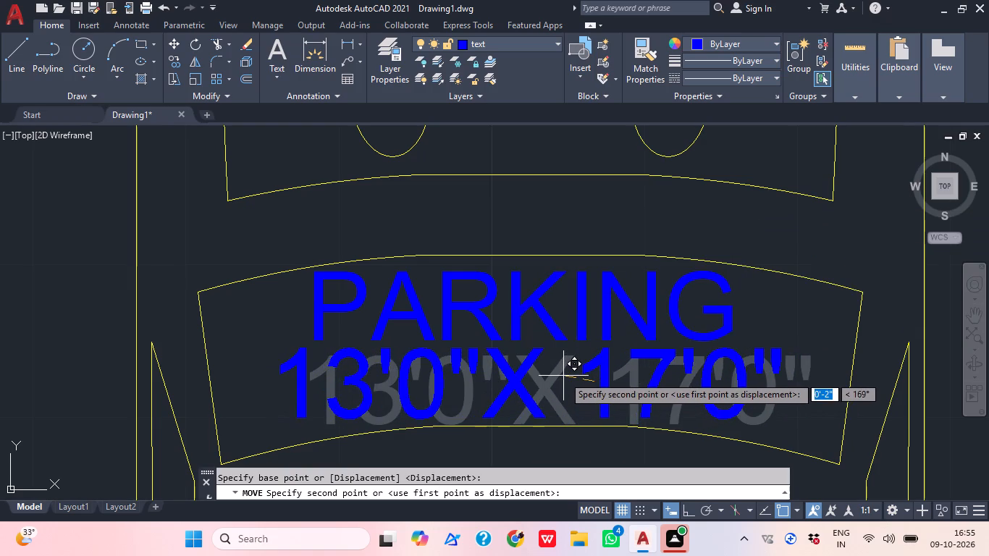
{"action": "left_click", "coordinate": [563, 376]}
{"action": "scroll", "coordinate": [717, 416], "scroll_direction": "down", "scroll_amount": 3}
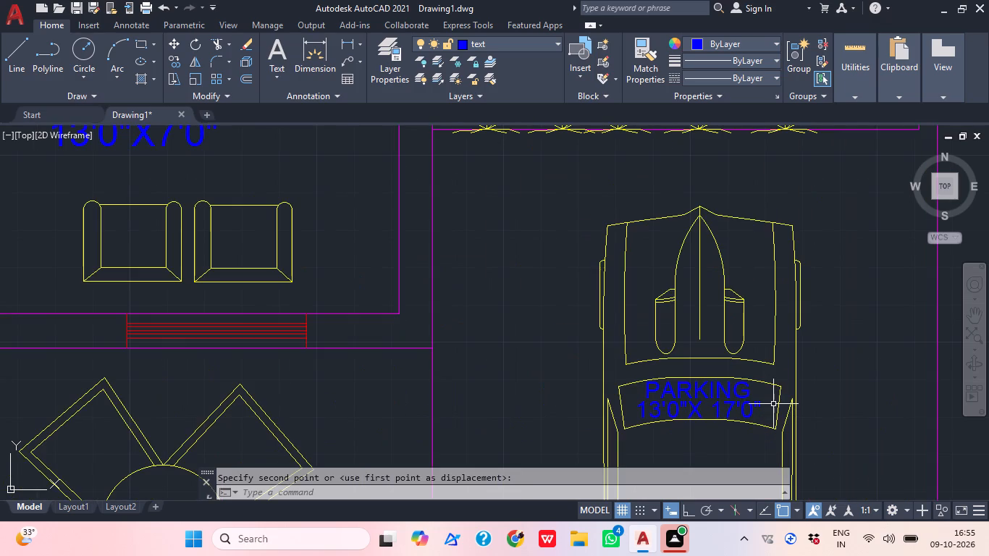
{"action": "key", "text": "Escape"}
Examine the labels and furniture in the parking area, planter, foyer, living room, stair and dining area, and bedroom 2.
{"action": "middle_click_drag", "start_coordinate": [778, 387], "coordinate": [759, 382]}
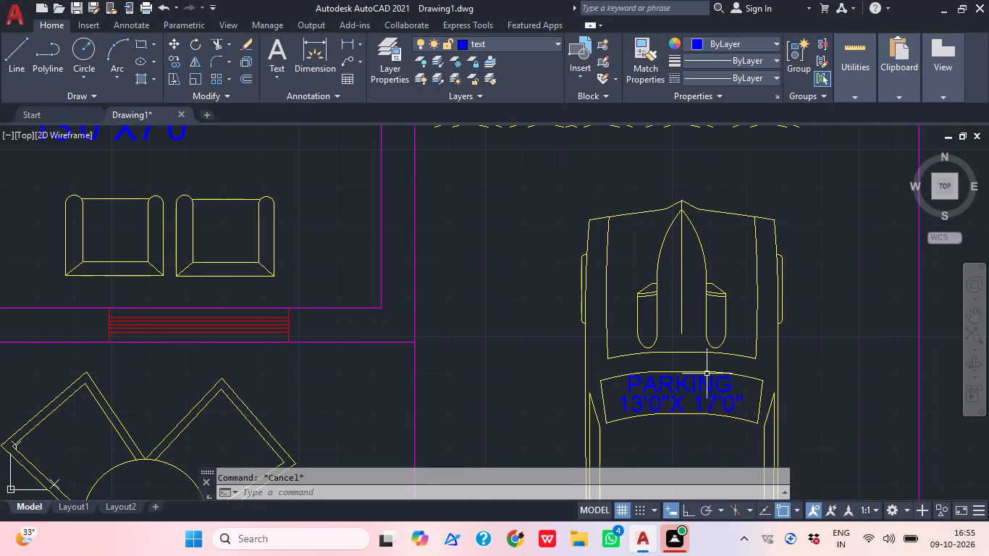
{"action": "scroll", "coordinate": [554, 334], "scroll_direction": "down", "scroll_amount": 2}
{"action": "middle_click_drag", "start_coordinate": [610, 319], "coordinate": [595, 363]}
{"action": "scroll", "coordinate": [595, 363], "scroll_direction": "up", "scroll_amount": 1}
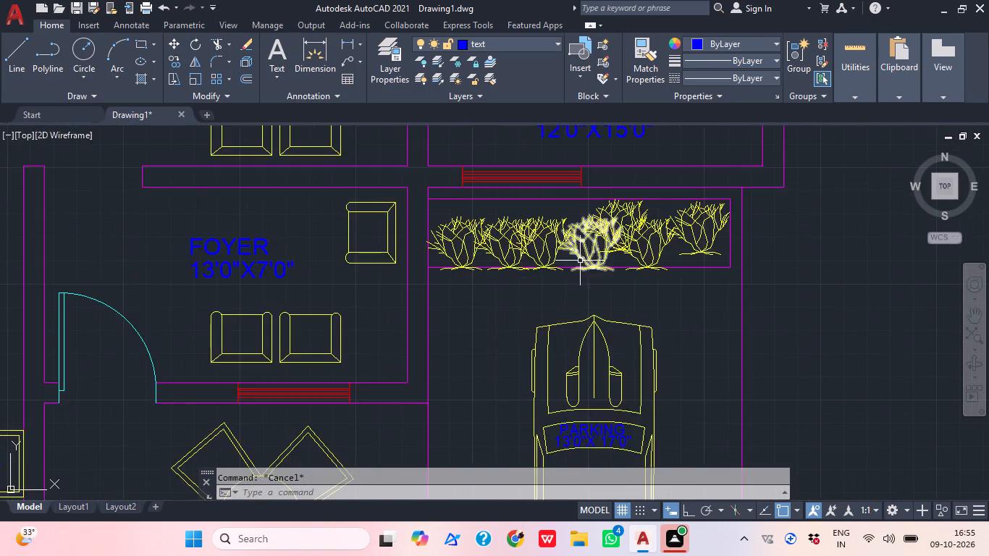
{"action": "scroll", "coordinate": [578, 261], "scroll_direction": "up", "scroll_amount": 1}
{"action": "middle_click_drag", "start_coordinate": [586, 256], "coordinate": [571, 306]}
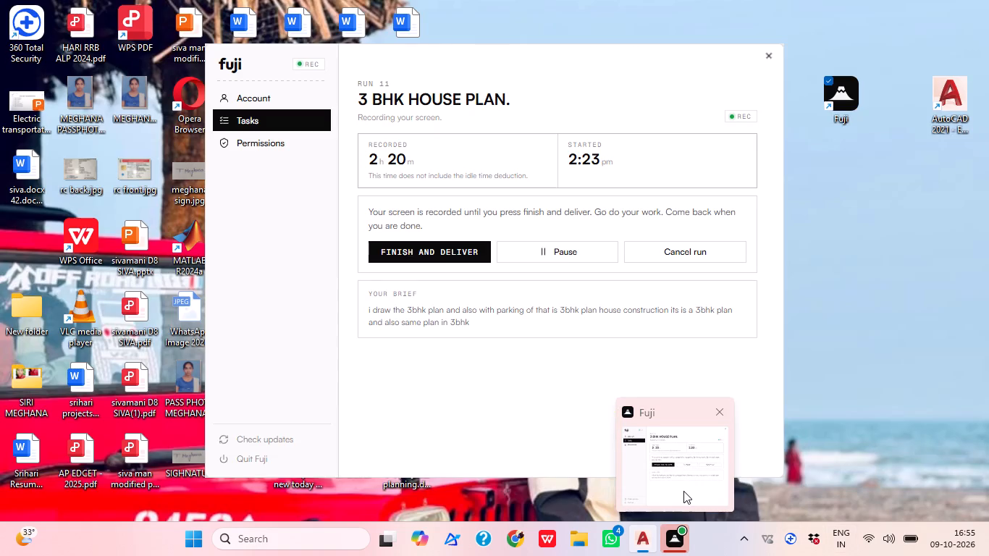
{"action": "scroll", "coordinate": [756, 353], "scroll_direction": "down", "scroll_amount": 1}
{"action": "middle_click_drag", "start_coordinate": [756, 353], "coordinate": [761, 377]}
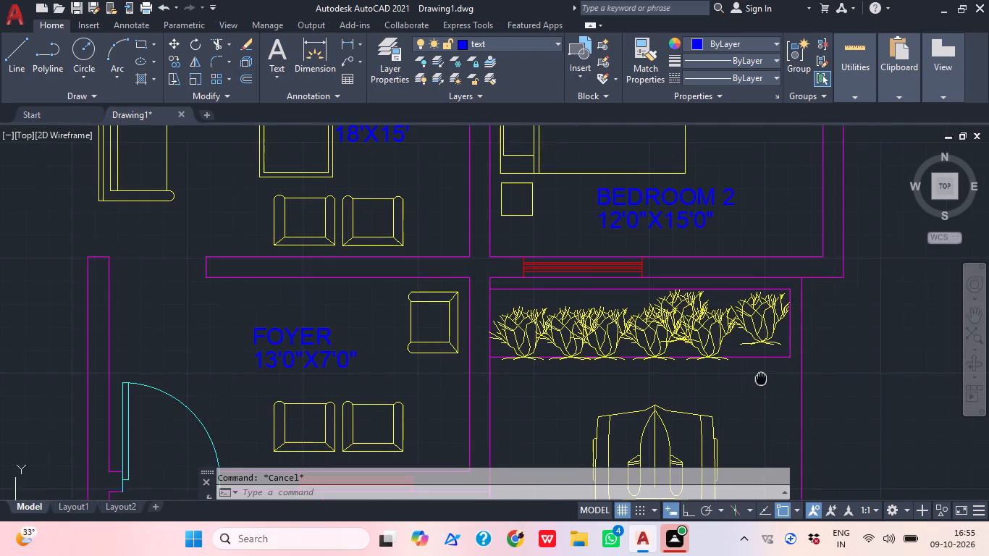
{"action": "middle_click_drag", "start_coordinate": [761, 377], "coordinate": [762, 377]}
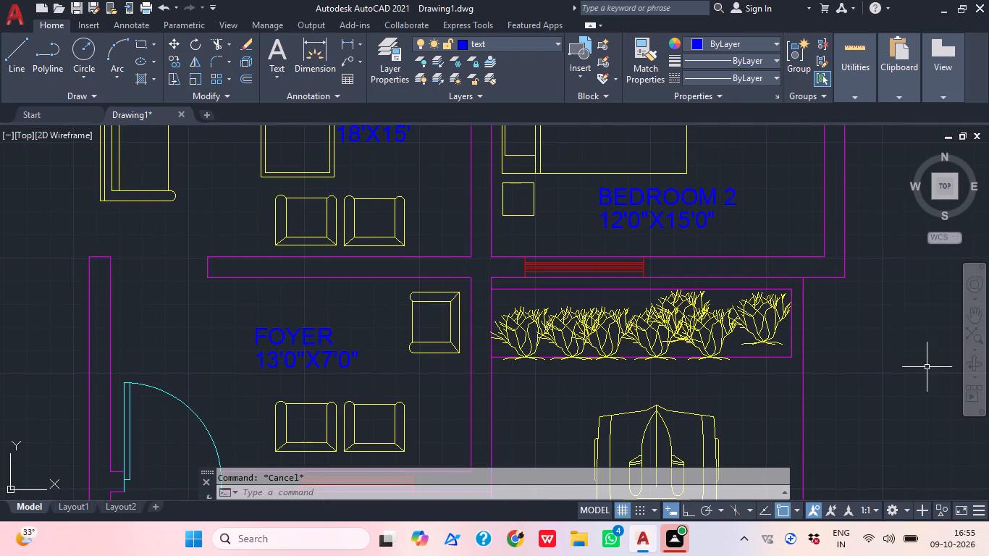
{"action": "middle_click_drag", "start_coordinate": [730, 377], "coordinate": [760, 448]}
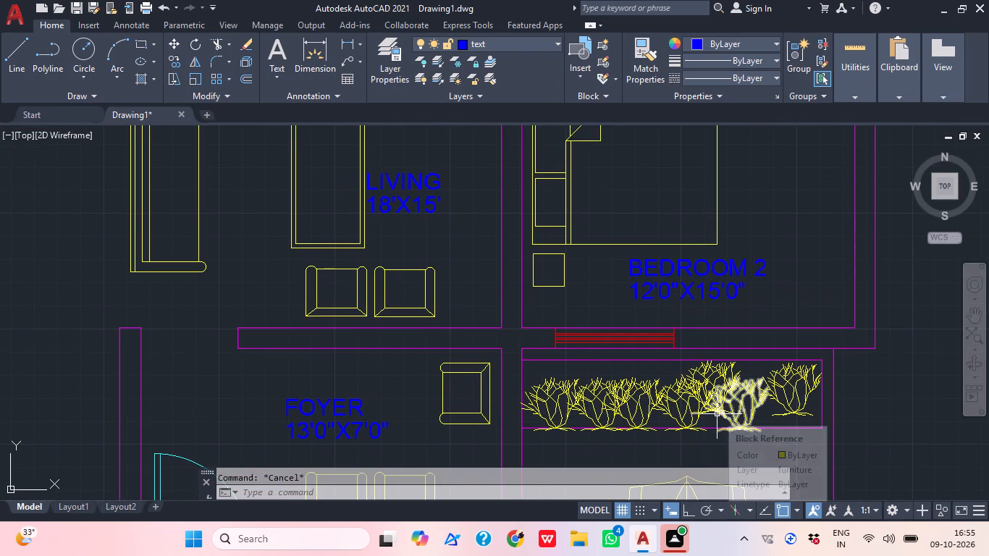
{"action": "middle_click_drag", "start_coordinate": [589, 274], "coordinate": [652, 335]}
{"action": "middle_click_drag", "start_coordinate": [563, 297], "coordinate": [676, 330]}
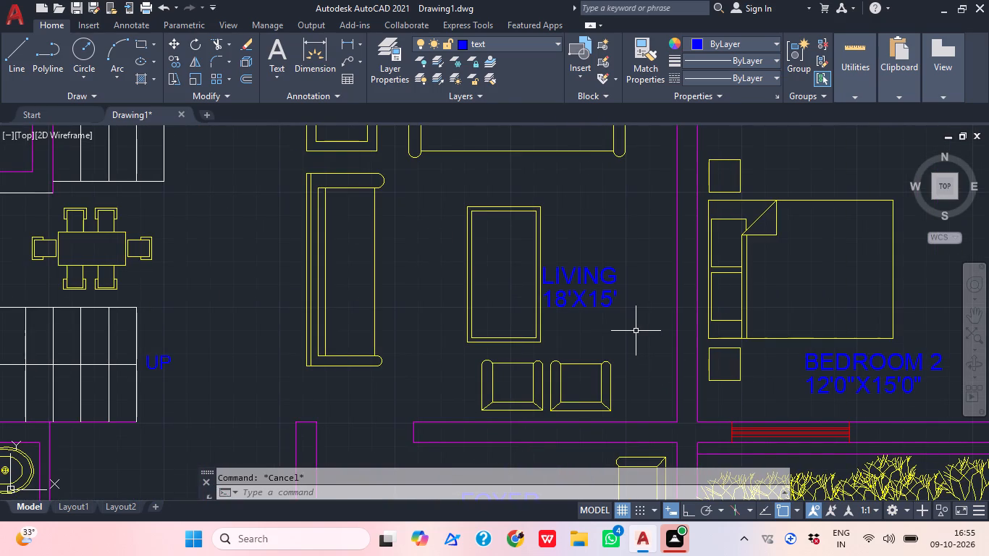
{"action": "middle_click_drag", "start_coordinate": [620, 246], "coordinate": [628, 297]}
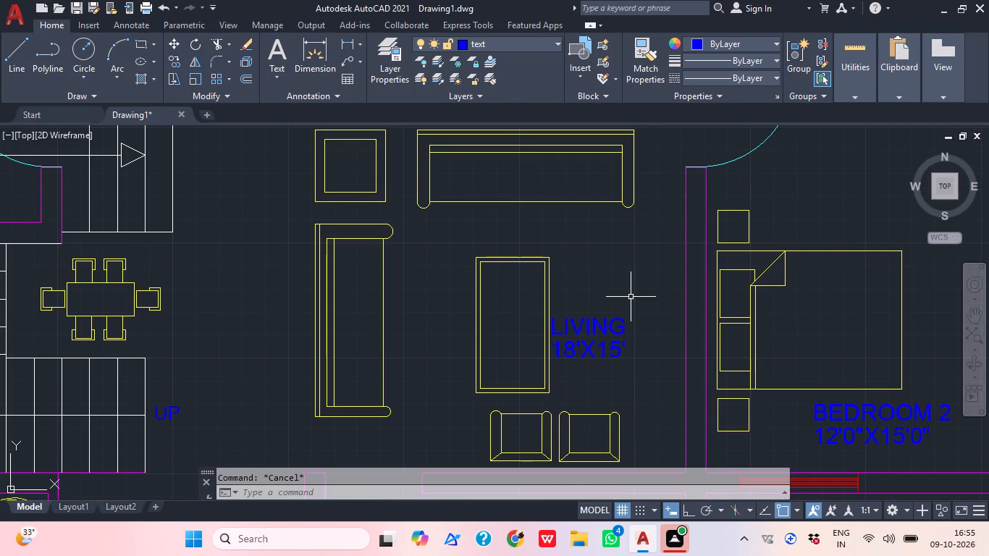
{"action": "scroll", "coordinate": [668, 234], "scroll_direction": "down", "scroll_amount": 1}
{"action": "middle_click_drag", "start_coordinate": [668, 234], "coordinate": [686, 288]}
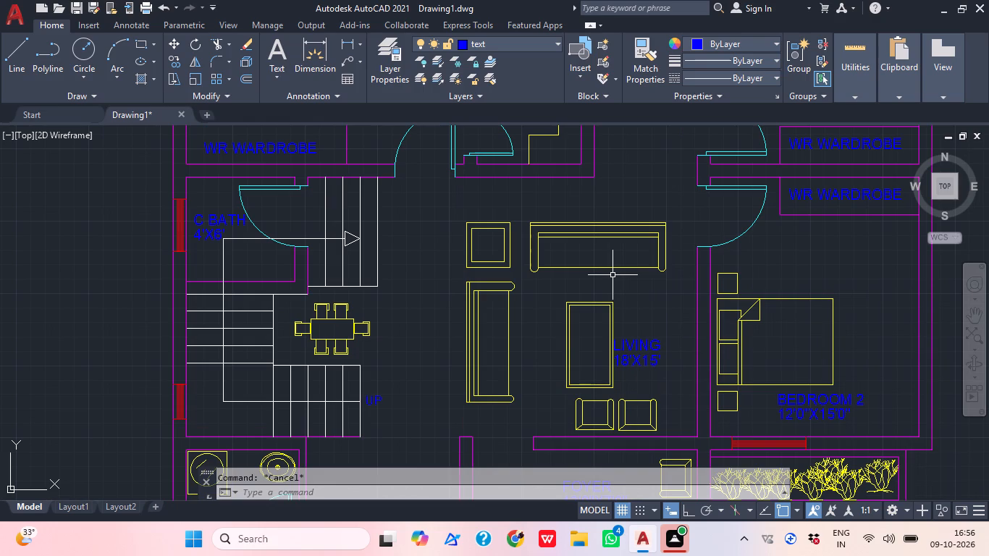
{"action": "middle_click_drag", "start_coordinate": [616, 289], "coordinate": [620, 336]}
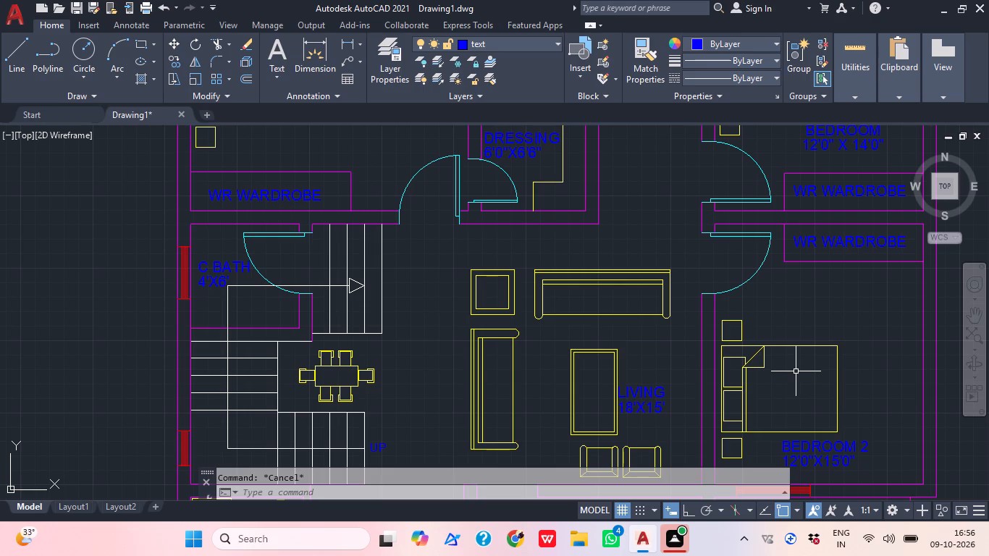
{"action": "middle_click_drag", "start_coordinate": [866, 334], "coordinate": [786, 298]}
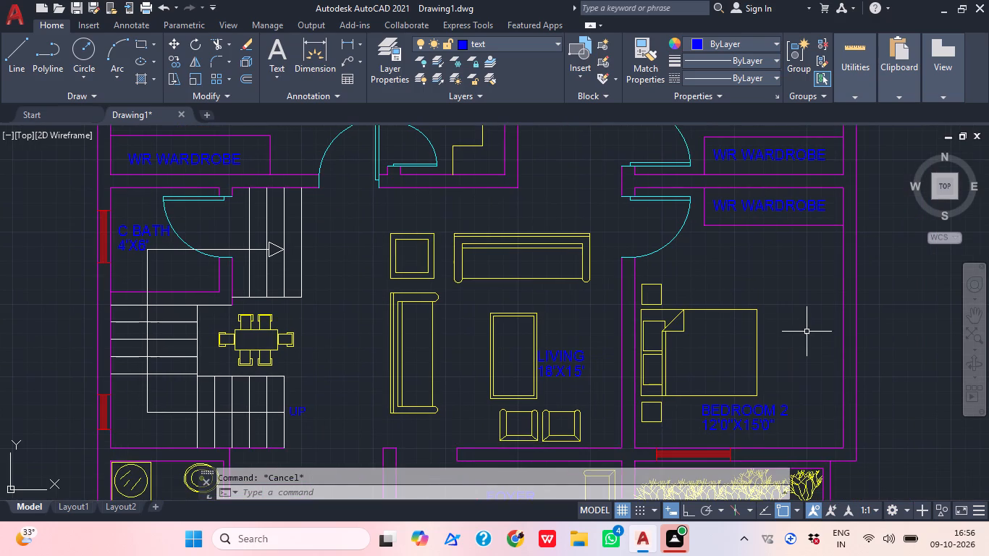
{"action": "middle_click", "coordinate": [809, 345]}
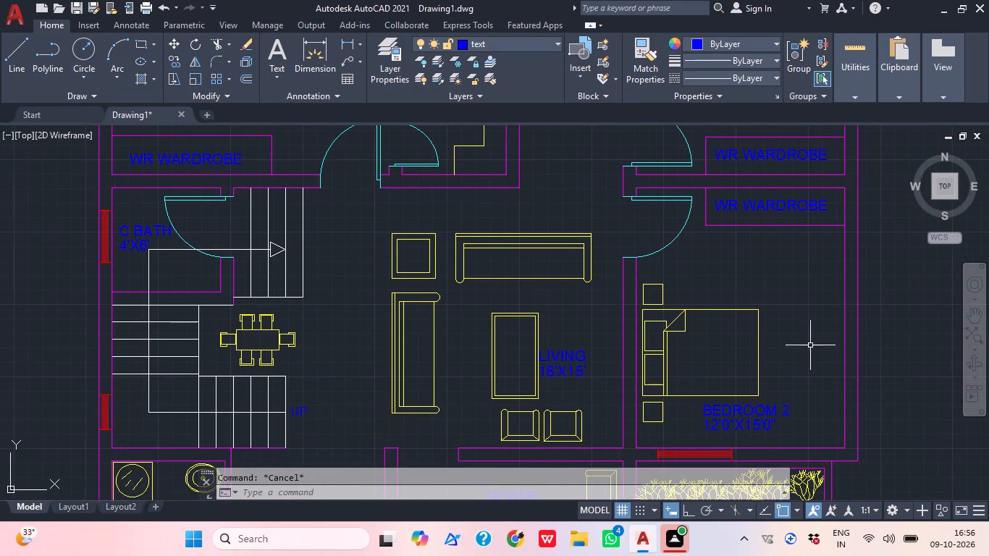
Draw a small rectangle about 11" by 1'-3" in BEDROOM 2, just inside the outer wall opposite the foot of the bed.
{"action": "middle_click_drag", "start_coordinate": [846, 337], "coordinate": [813, 331]}
{"action": "scroll", "coordinate": [809, 331], "scroll_direction": "up", "scroll_amount": 1}
{"action": "scroll", "coordinate": [766, 379], "scroll_direction": "up", "scroll_amount": 1}
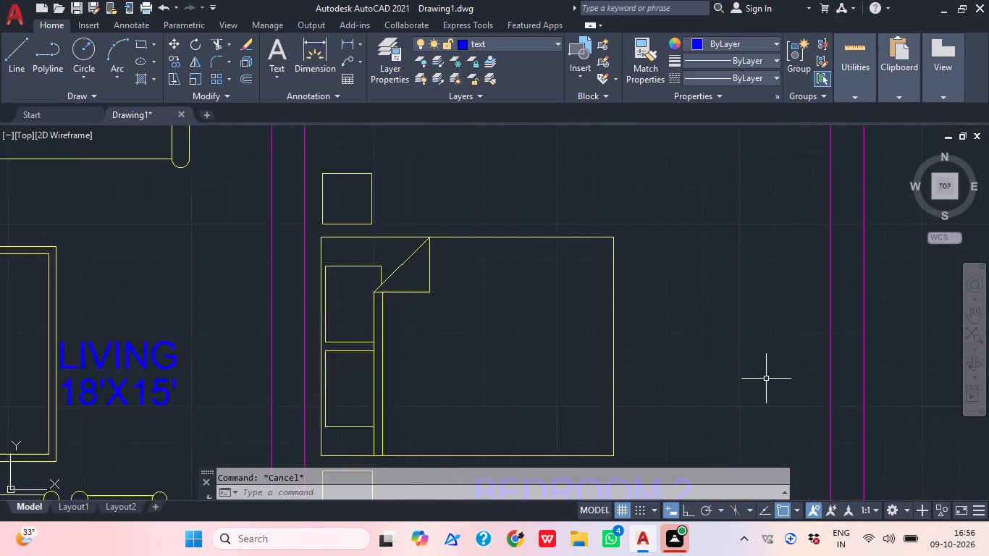
{"action": "scroll", "coordinate": [766, 379], "scroll_direction": "up", "scroll_amount": 1}
{"action": "middle_click_drag", "start_coordinate": [734, 378], "coordinate": [703, 374]}
{"action": "scroll", "coordinate": [804, 326], "scroll_direction": "down", "scroll_amount": 1}
{"action": "middle_click_drag", "start_coordinate": [794, 374], "coordinate": [757, 316]}
{"action": "scroll", "coordinate": [757, 316], "scroll_direction": "down", "scroll_amount": 1}
{"action": "middle_click", "coordinate": [757, 316]}
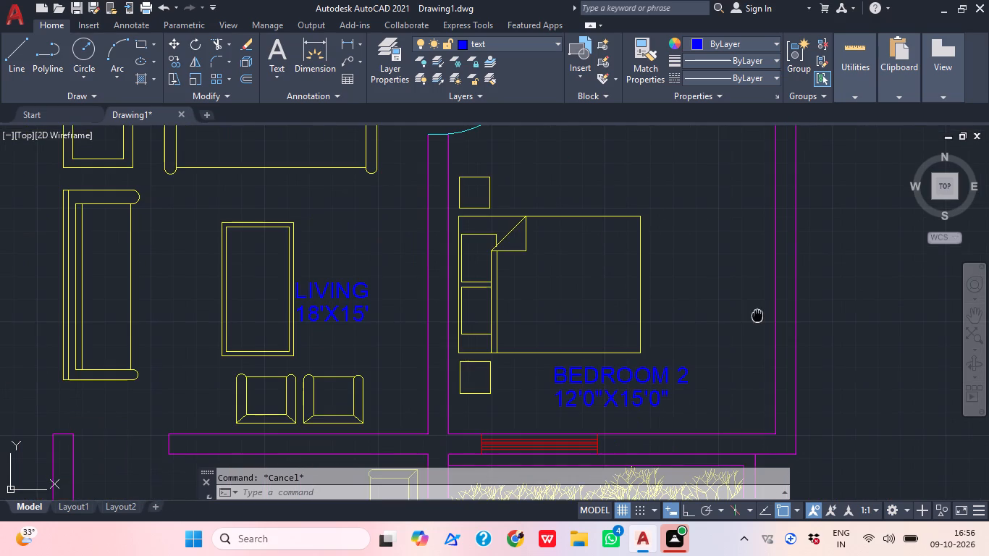
{"action": "type", "text": "REC"}
{"action": "key", "text": "space"}
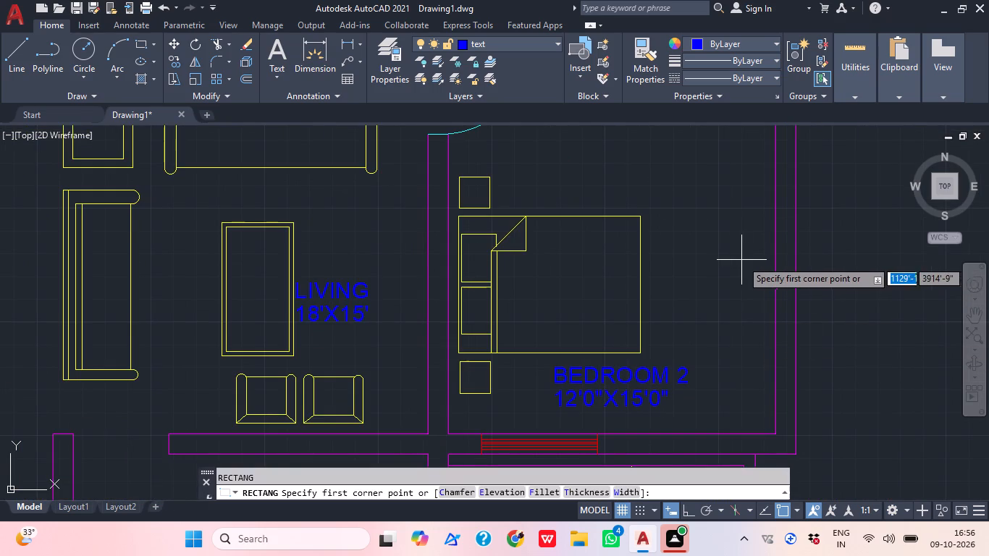
{"action": "left_click", "coordinate": [748, 250]}
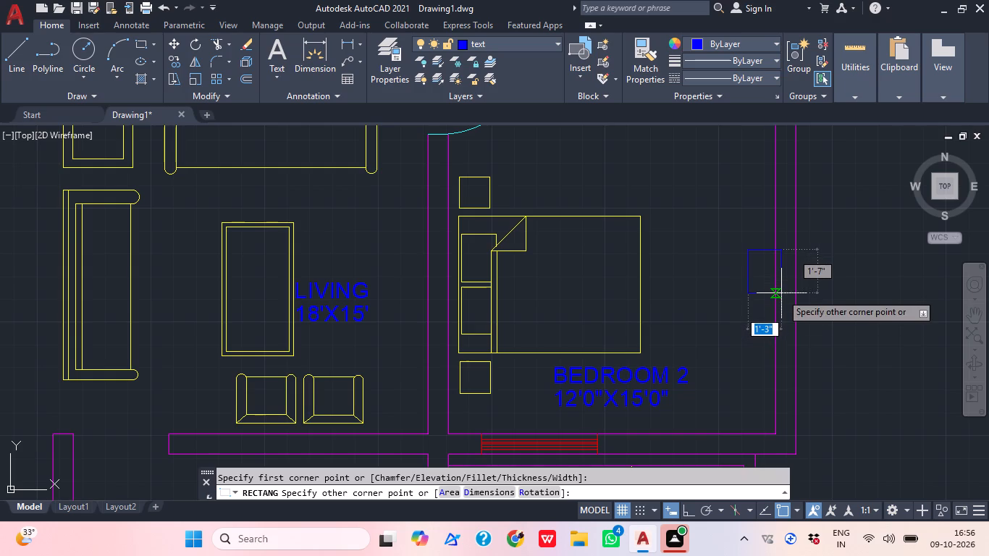
{"action": "scroll", "coordinate": [781, 297], "scroll_direction": "up", "scroll_amount": 1}
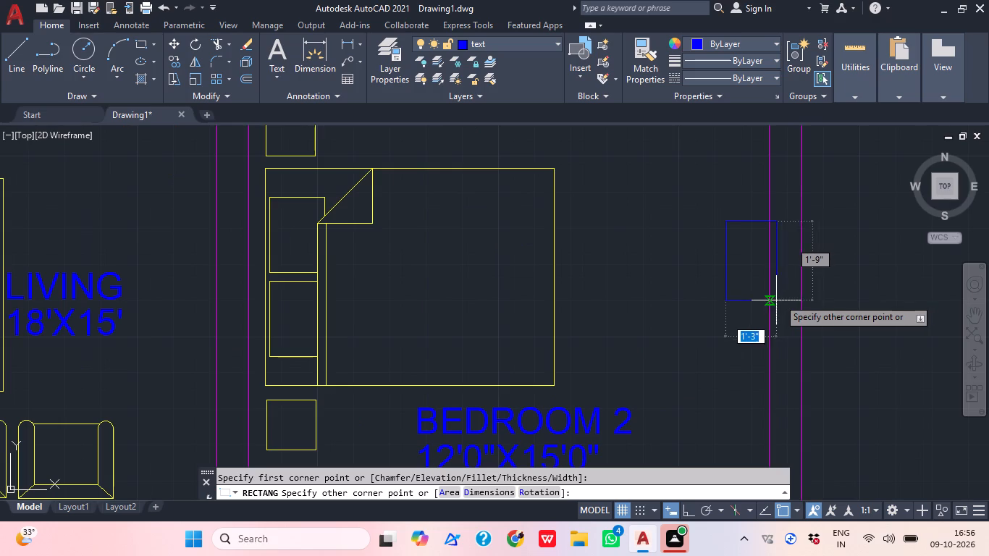
{"action": "scroll", "coordinate": [769, 266], "scroll_direction": "up", "scroll_amount": 2}
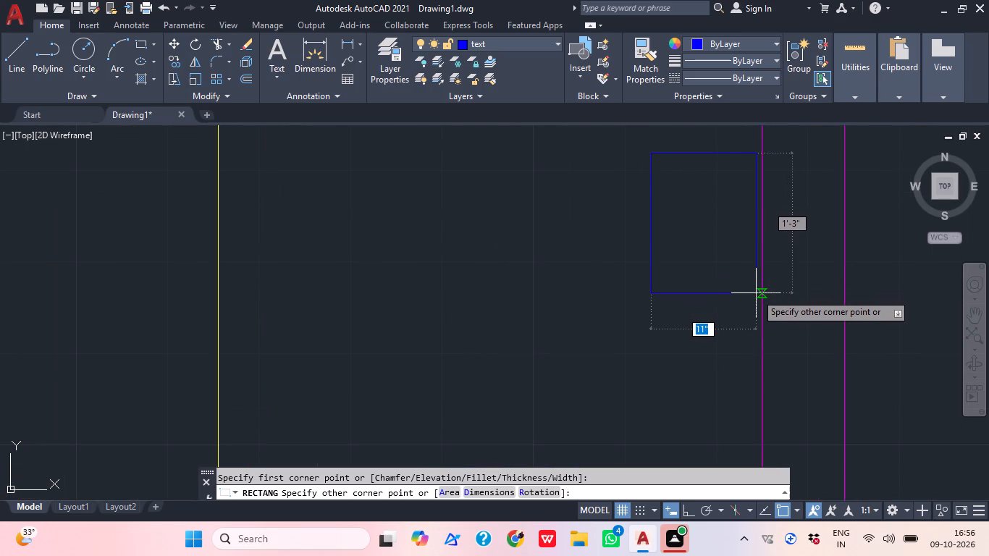
{"action": "left_click", "coordinate": [752, 286]}
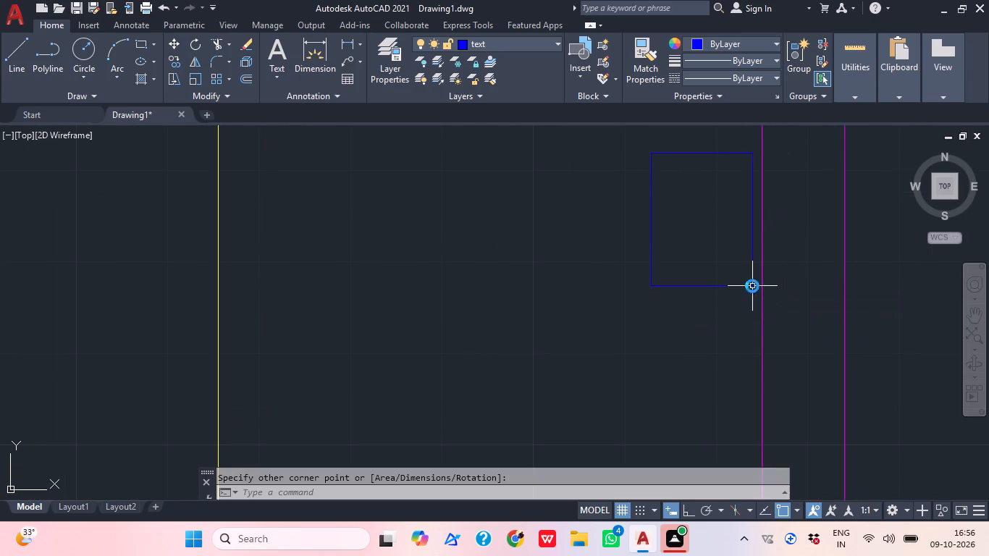
{"action": "middle_click", "coordinate": [829, 439]}
{"action": "middle_click_drag", "start_coordinate": [773, 345], "coordinate": [790, 396]}
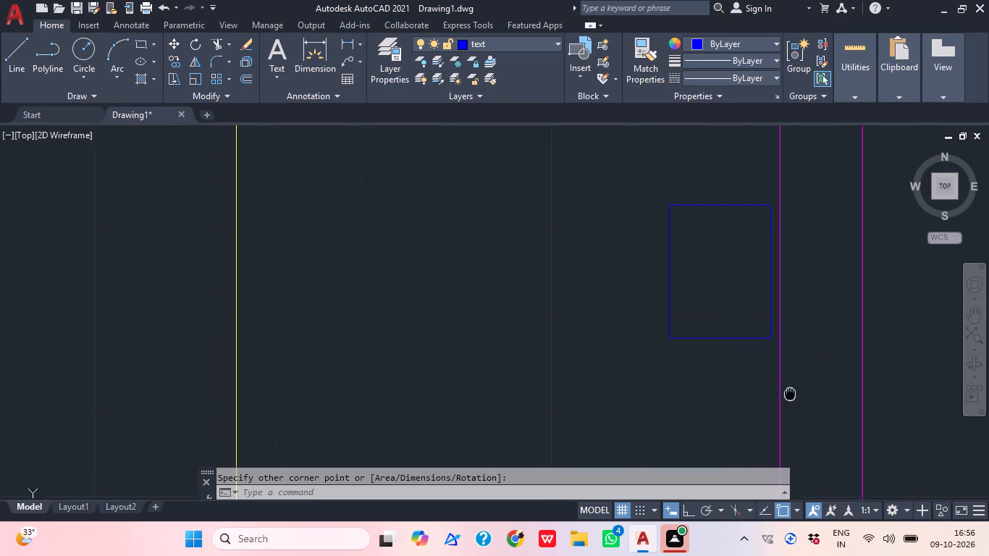
{"action": "middle_click_drag", "start_coordinate": [790, 396], "coordinate": [790, 405]}
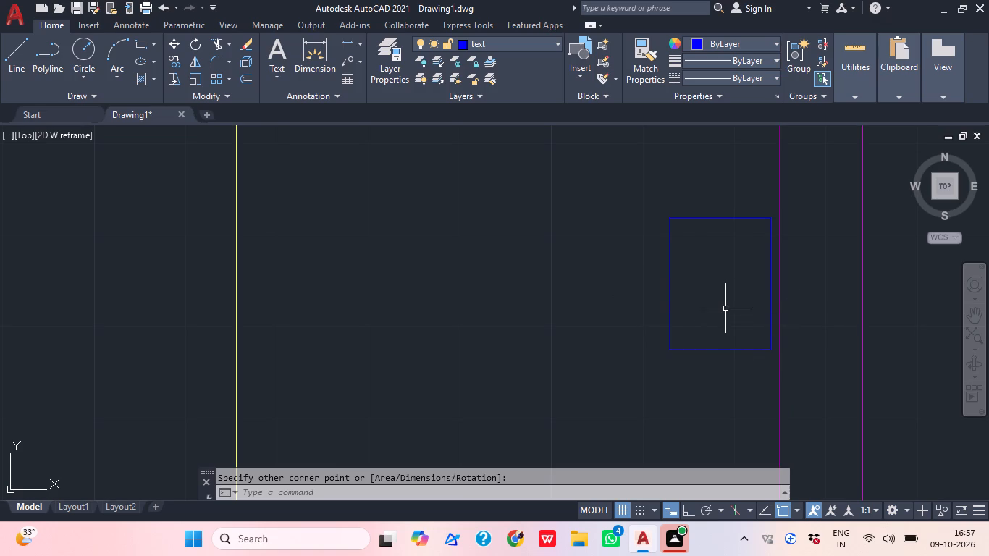
Move the small rectangle beside the BEDROOM 2 outer wall to the furniture layer.
{"action": "scroll", "coordinate": [725, 309], "scroll_direction": "down", "scroll_amount": 2}
{"action": "middle_click_drag", "start_coordinate": [725, 351], "coordinate": [724, 378]}
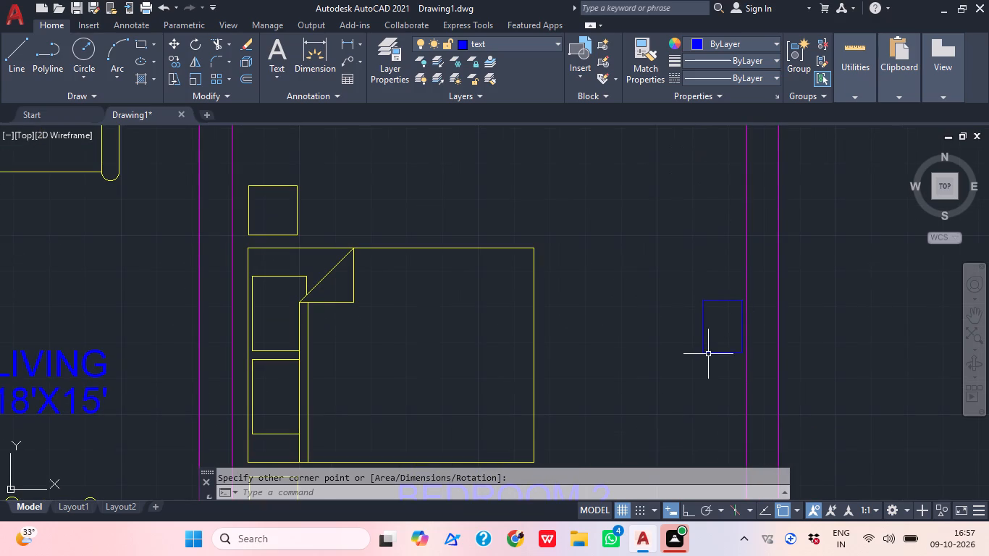
{"action": "left_click", "coordinate": [719, 363]}
{"action": "left_click", "coordinate": [691, 283]}
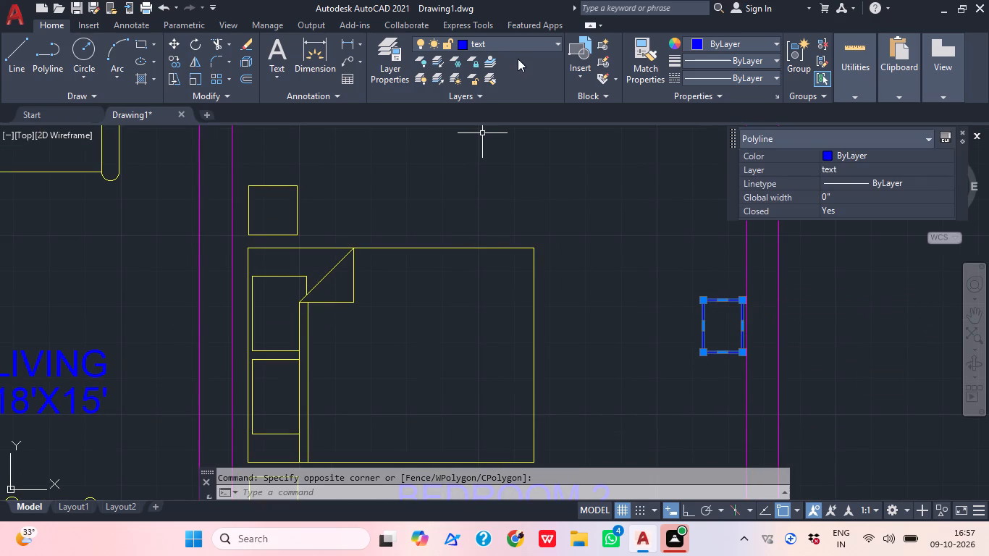
{"action": "left_click", "coordinate": [515, 43]}
{"action": "left_click", "coordinate": [497, 98]}
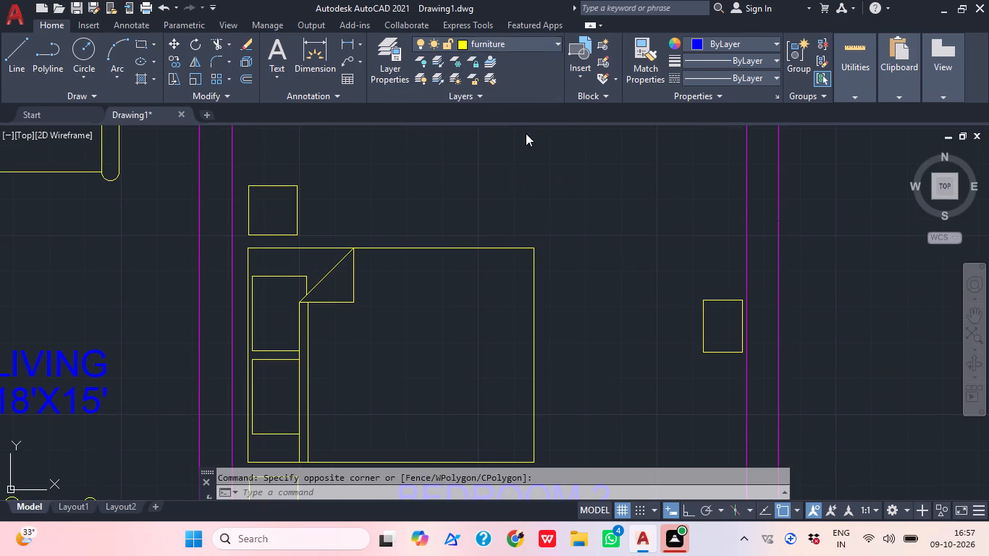
{"action": "key", "text": "Escape"}
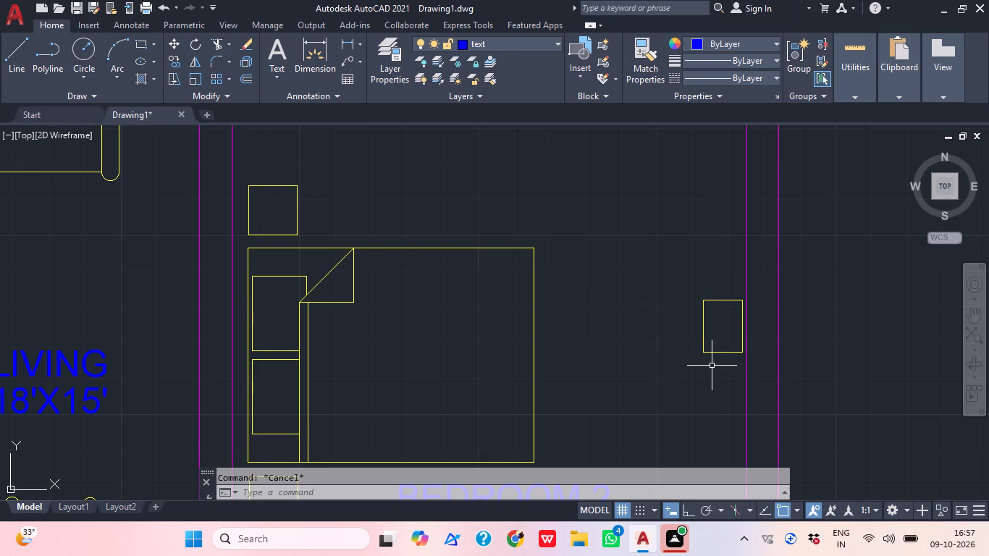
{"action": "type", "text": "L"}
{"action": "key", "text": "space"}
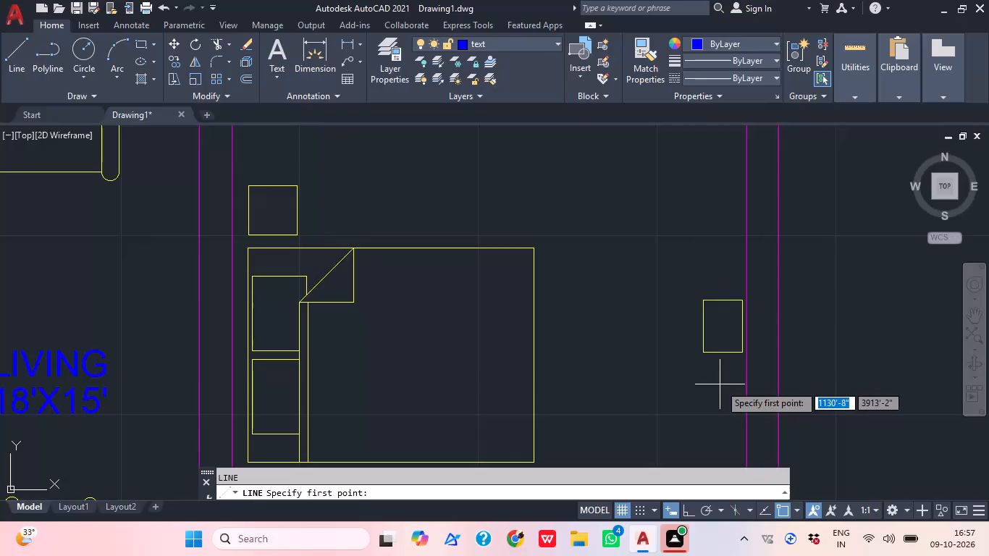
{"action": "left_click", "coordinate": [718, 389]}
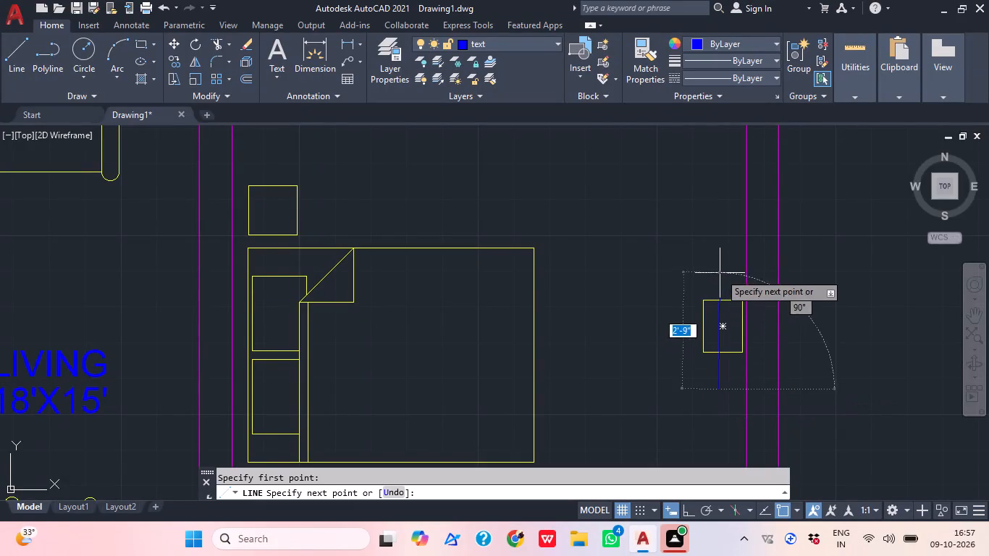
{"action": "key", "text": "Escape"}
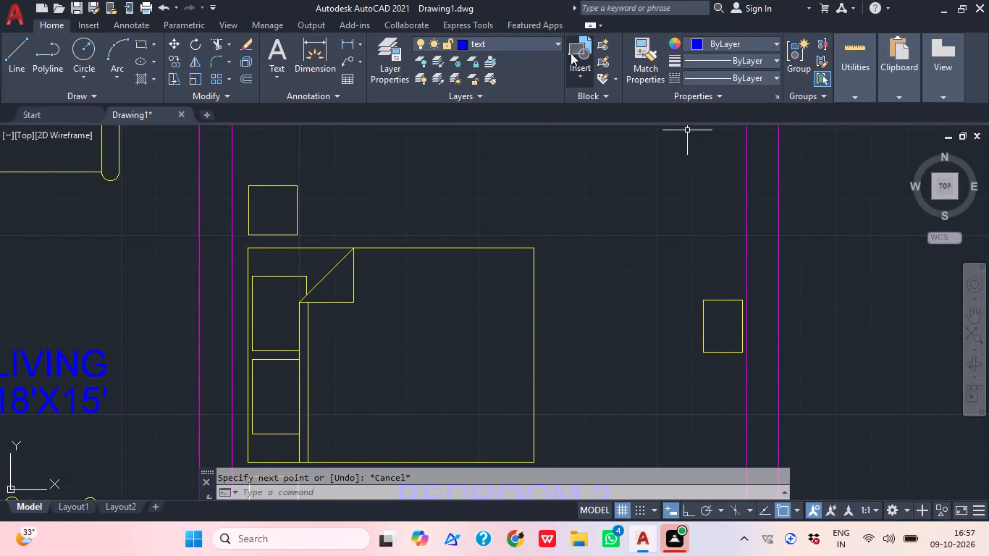
With furniture as the current layer and Ortho on, draw a vertical line about 2'-8" long through the small rectangle, extending past both ends.
{"action": "left_click", "coordinate": [548, 39]}
{"action": "left_click", "coordinate": [507, 93]}
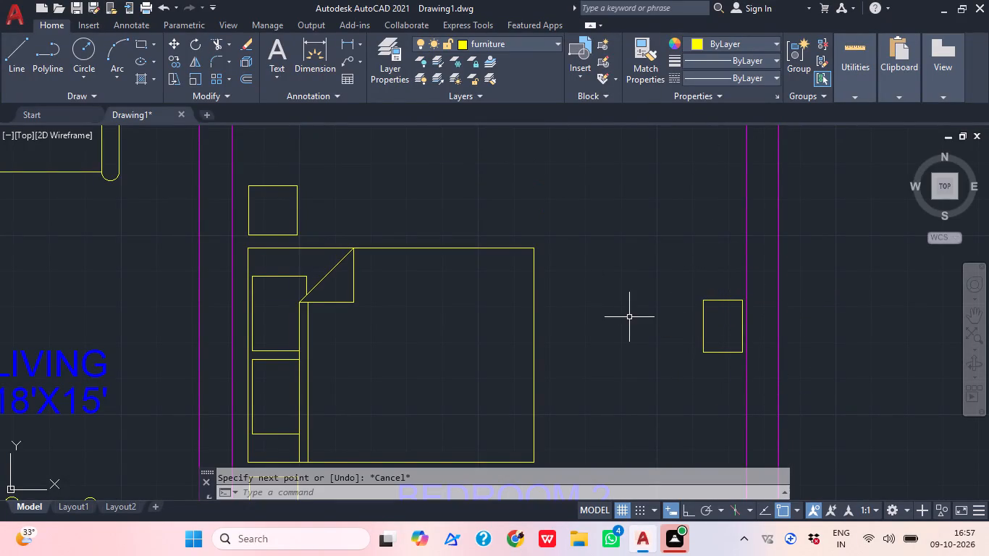
{"action": "type", "text": "L"}
{"action": "key", "text": "space"}
{"action": "left_click", "coordinate": [719, 374]}
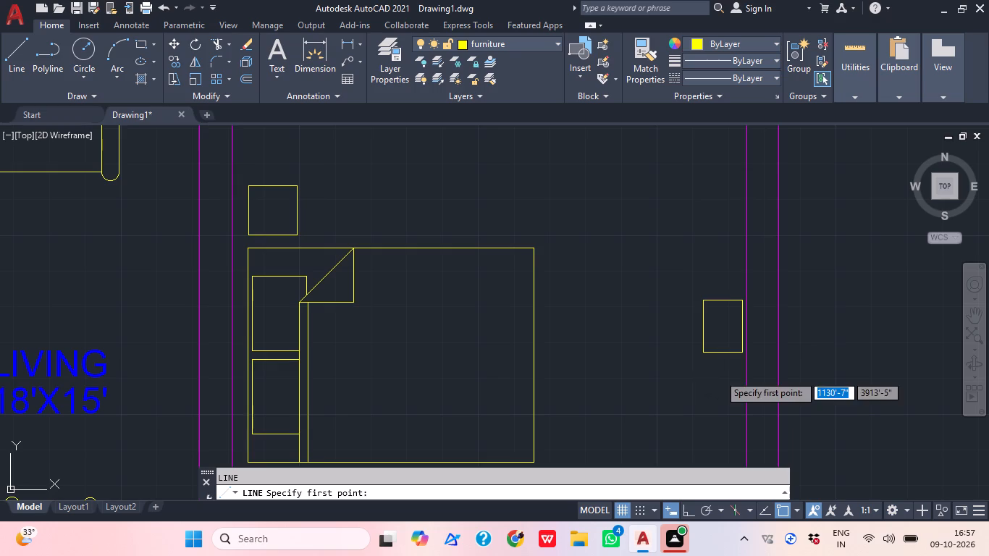
{"action": "left_click", "coordinate": [690, 507]}
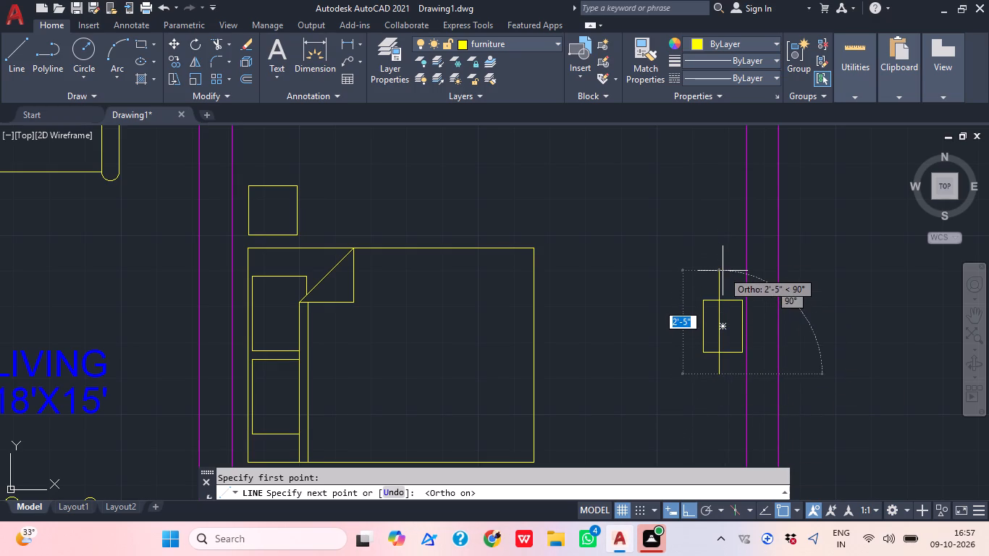
{"action": "key", "text": "Escape"}
{"action": "type", "text": "L"}
{"action": "key", "text": "space"}
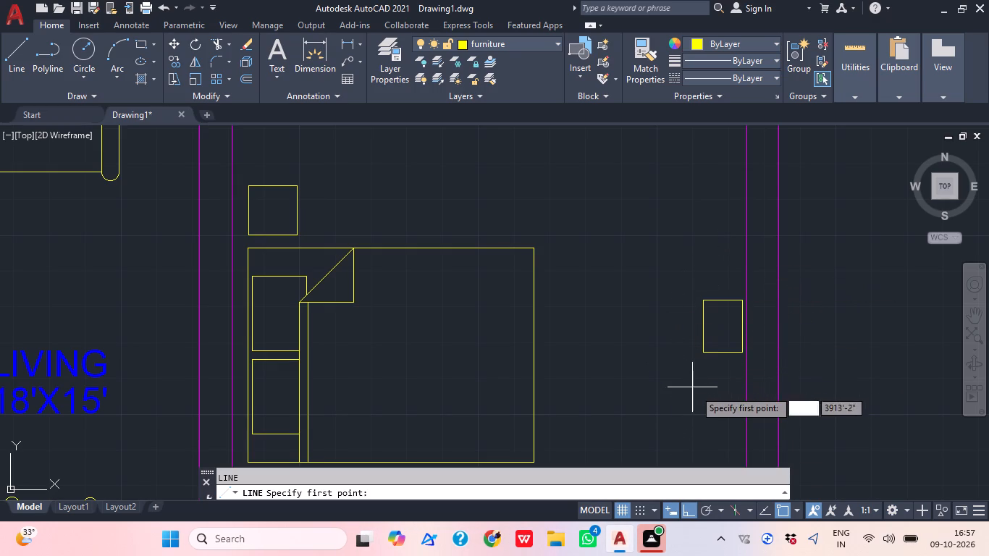
{"action": "left_click", "coordinate": [721, 389]}
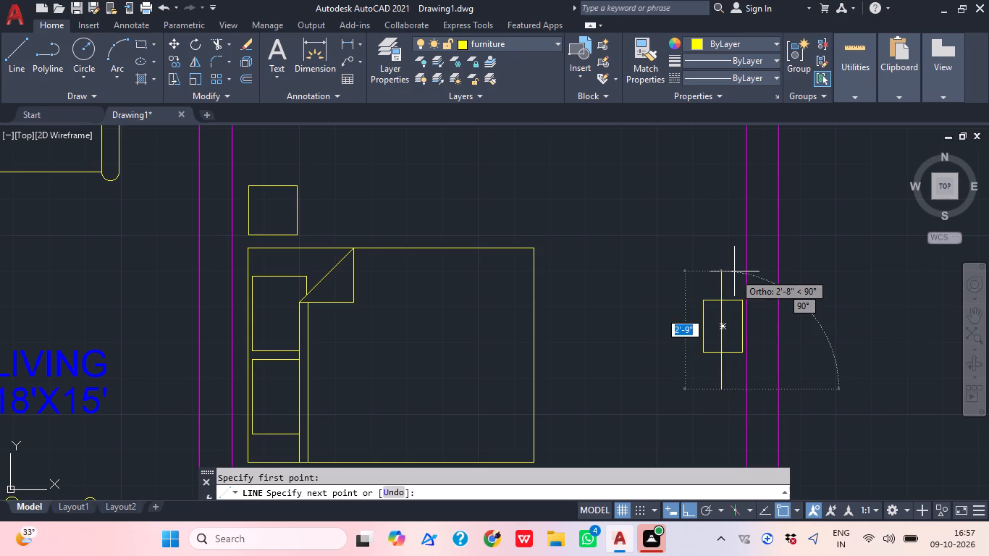
{"action": "left_click", "coordinate": [732, 269]}
{"action": "key", "text": "Escape"}
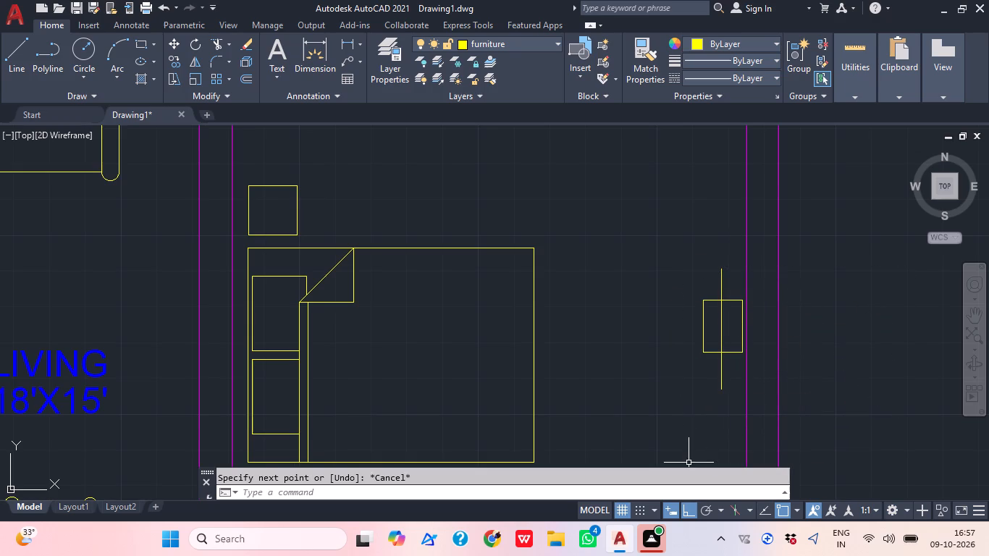
Draw a three-point arc from the vertical line's lower end through its upper end, finishing over the bed.
{"action": "left_click", "coordinate": [127, 53]}
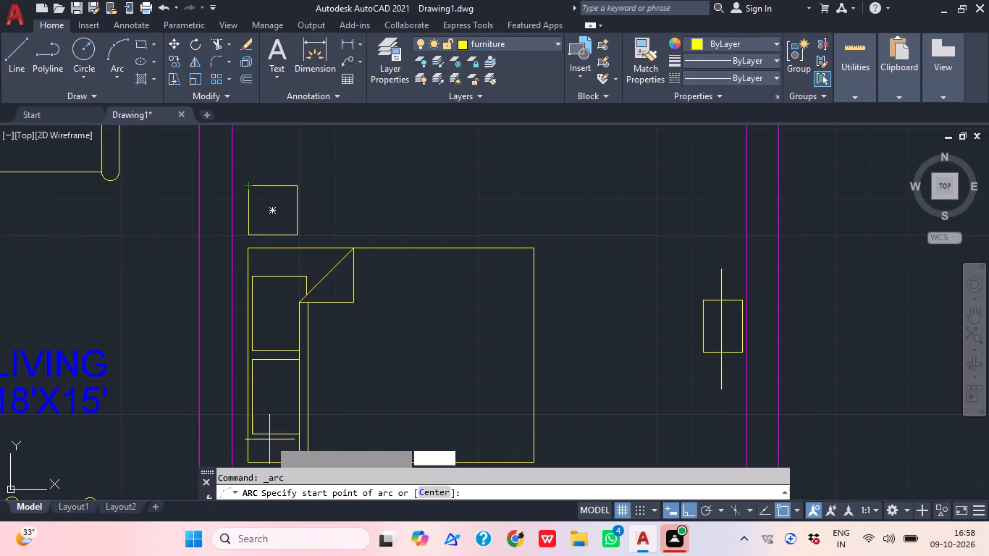
{"action": "scroll", "coordinate": [698, 410], "scroll_direction": "up", "scroll_amount": 3}
{"action": "scroll", "coordinate": [707, 412], "scroll_direction": "down", "scroll_amount": 1}
{"action": "scroll", "coordinate": [707, 412], "scroll_direction": "up", "scroll_amount": 1}
{"action": "middle_click_drag", "start_coordinate": [732, 340], "coordinate": [578, 441]}
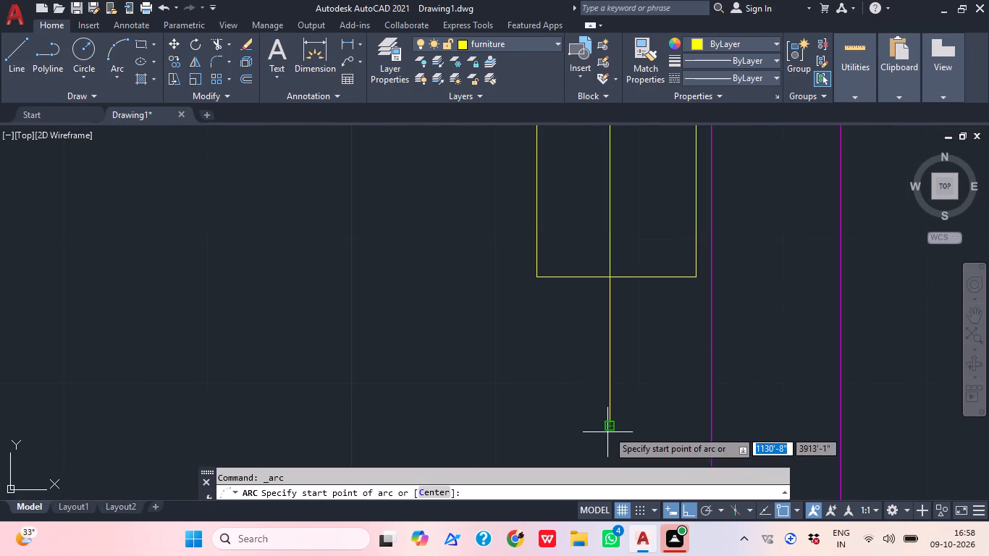
{"action": "left_click", "coordinate": [610, 426]}
{"action": "scroll", "coordinate": [617, 395], "scroll_direction": "down", "scroll_amount": 2}
{"action": "middle_click_drag", "start_coordinate": [600, 436], "coordinate": [592, 468]}
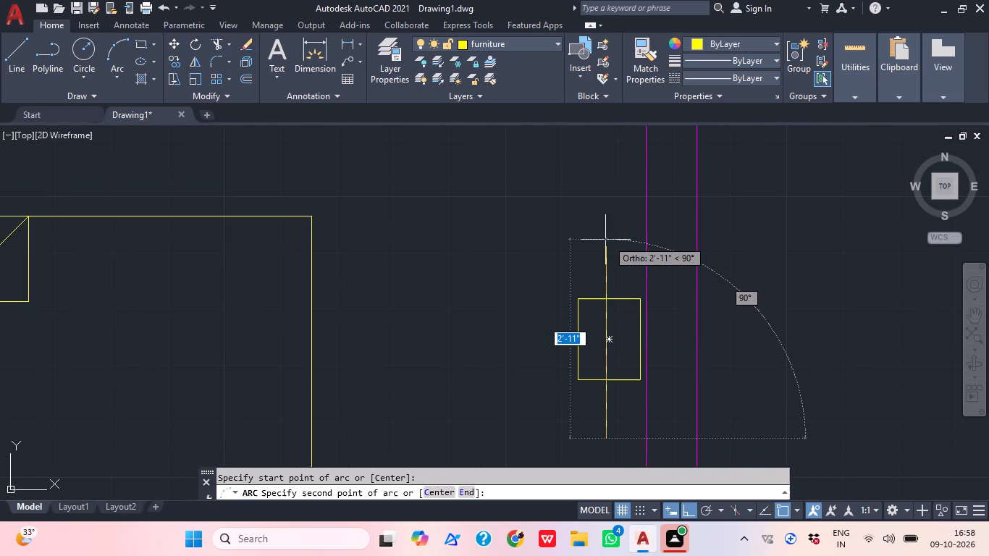
{"action": "left_click", "coordinate": [609, 251]}
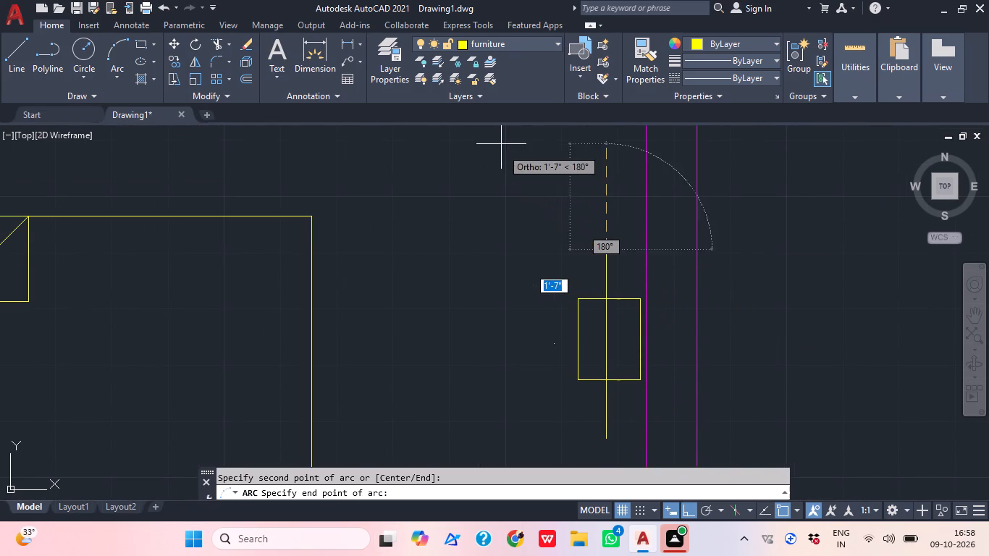
{"action": "middle_click_drag", "start_coordinate": [592, 274], "coordinate": [639, 307]}
{"action": "scroll", "coordinate": [639, 307], "scroll_direction": "down", "scroll_amount": 1}
{"action": "scroll", "coordinate": [516, 203], "scroll_direction": "down", "scroll_amount": 2}
{"action": "middle_click", "coordinate": [529, 183]}
{"action": "scroll", "coordinate": [447, 247], "scroll_direction": "up", "scroll_amount": 2}
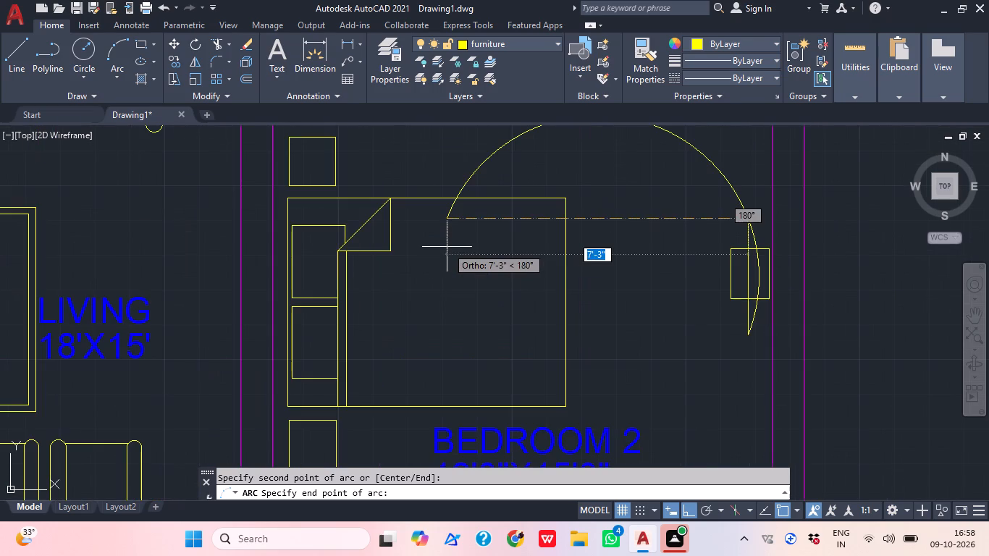
{"action": "left_click", "coordinate": [434, 247]}
{"action": "middle_click_drag", "start_coordinate": [584, 277], "coordinate": [555, 324]}
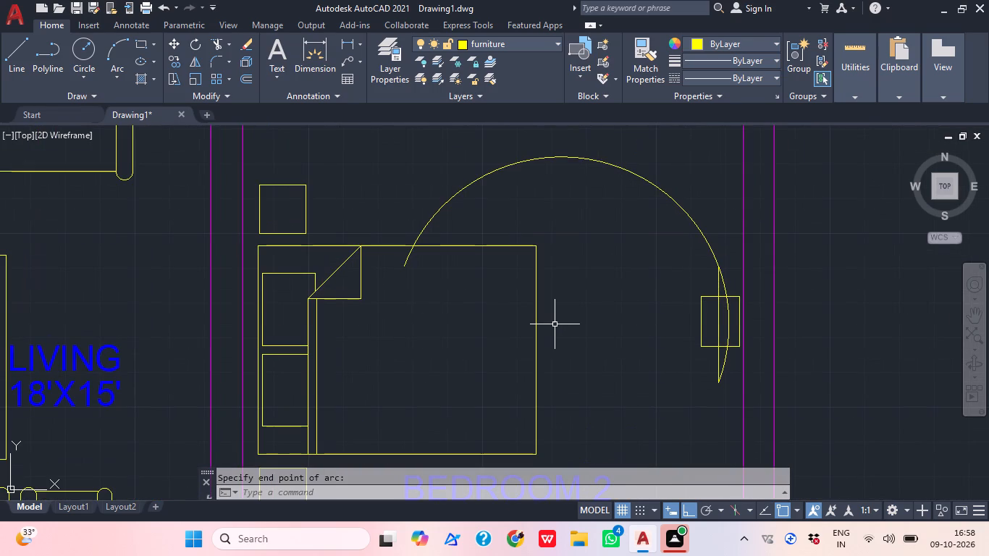
Trim away the large part of the arc beyond the vertical line's upper end, keeping only the shallow bulge along the line.
{"action": "type", "text": "TR"}
{"action": "key", "text": "space"}
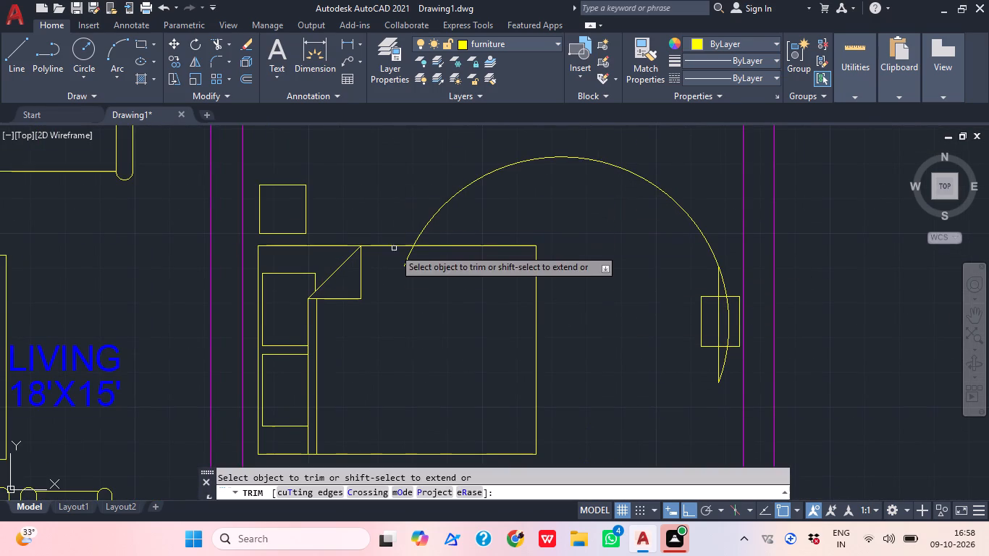
{"action": "left_click", "coordinate": [409, 253]}
{"action": "left_click", "coordinate": [533, 202]}
{"action": "left_click", "coordinate": [662, 172]}
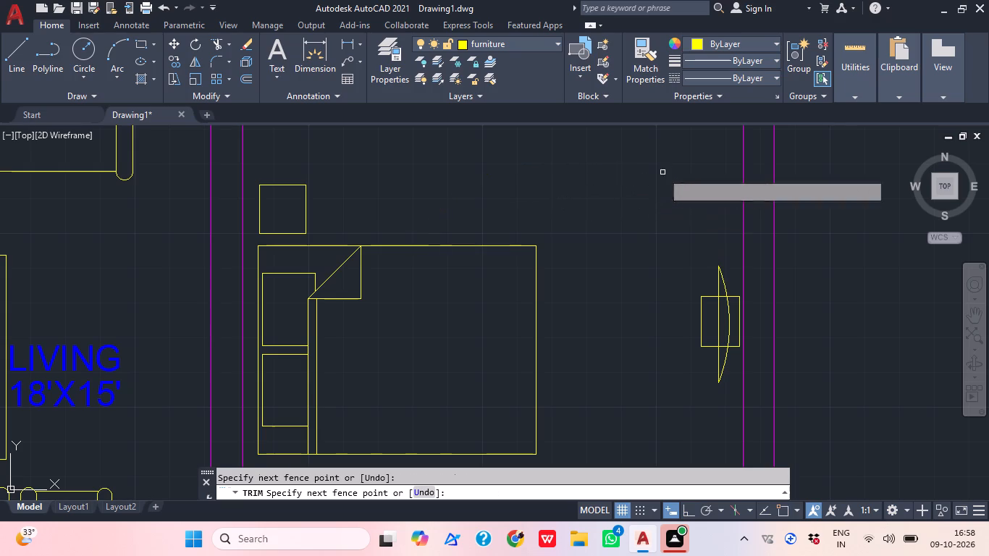
{"action": "key", "text": "Escape"}
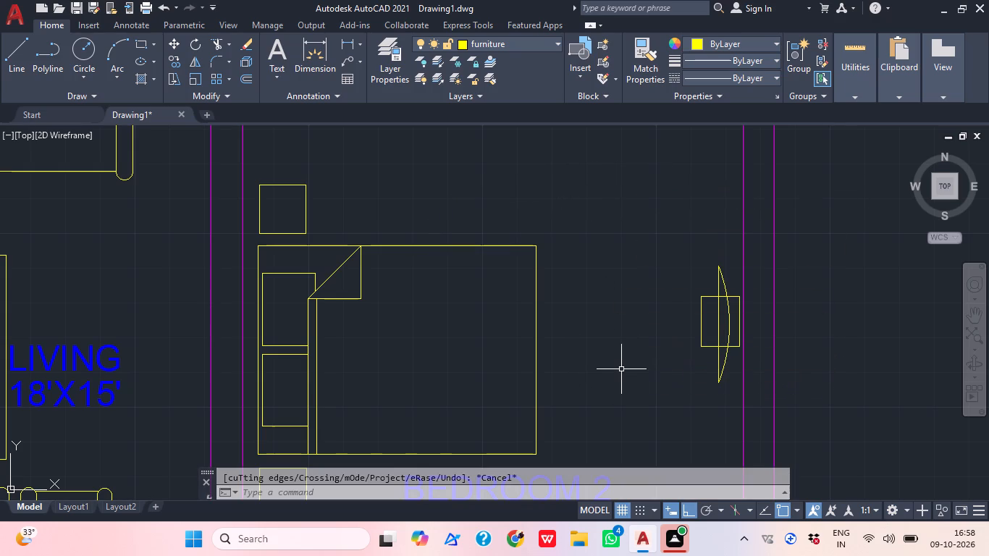
With Ortho off, draw a slanted line about 2" long from the middle of the arc's bulge toward the BEDROOM 2 outer wall.
{"action": "middle_click_drag", "start_coordinate": [648, 374], "coordinate": [586, 387]}
{"action": "scroll", "coordinate": [680, 359], "scroll_direction": "up", "scroll_amount": 2}
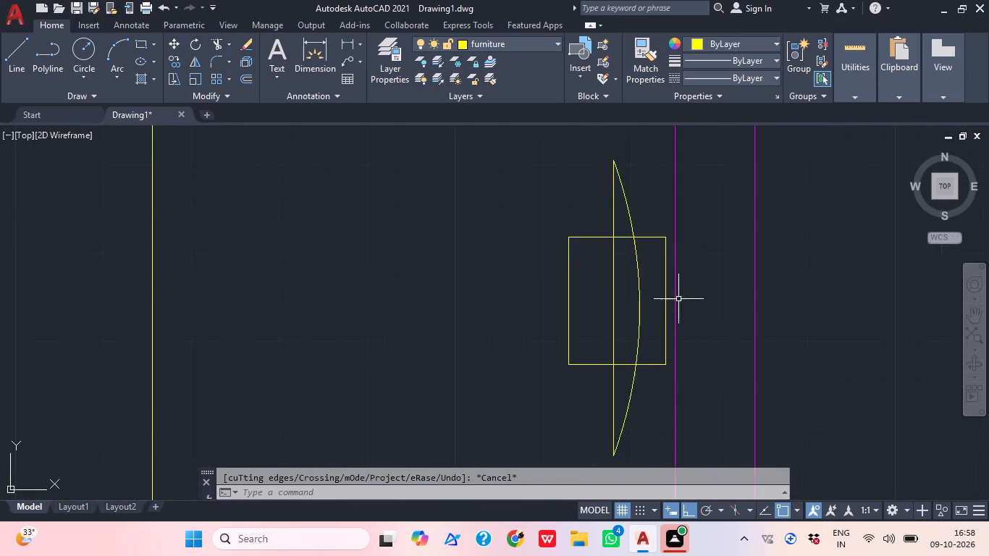
{"action": "scroll", "coordinate": [678, 298], "scroll_direction": "up", "scroll_amount": 1}
{"action": "middle_click_drag", "start_coordinate": [617, 326], "coordinate": [599, 353]}
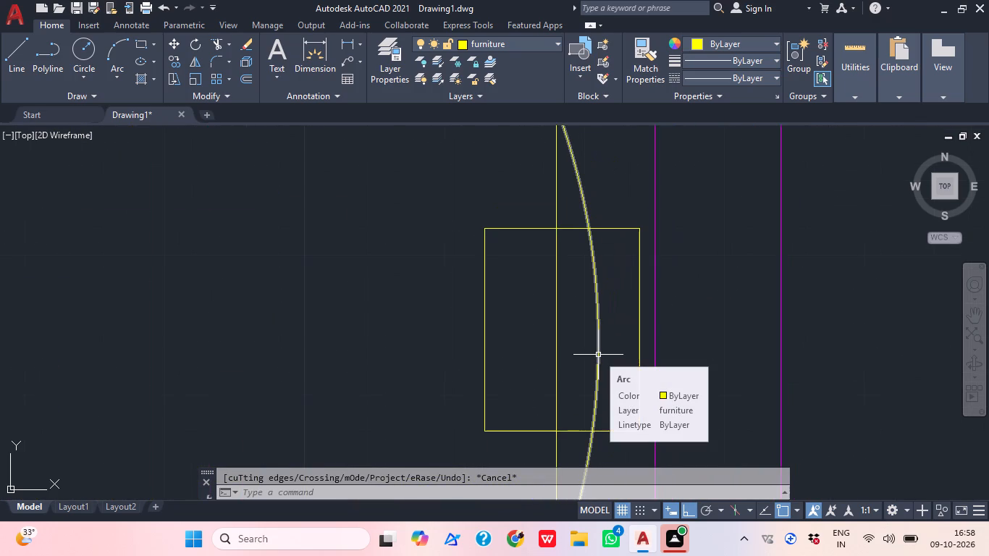
{"action": "key", "text": "l"}
{"action": "key", "text": "space"}
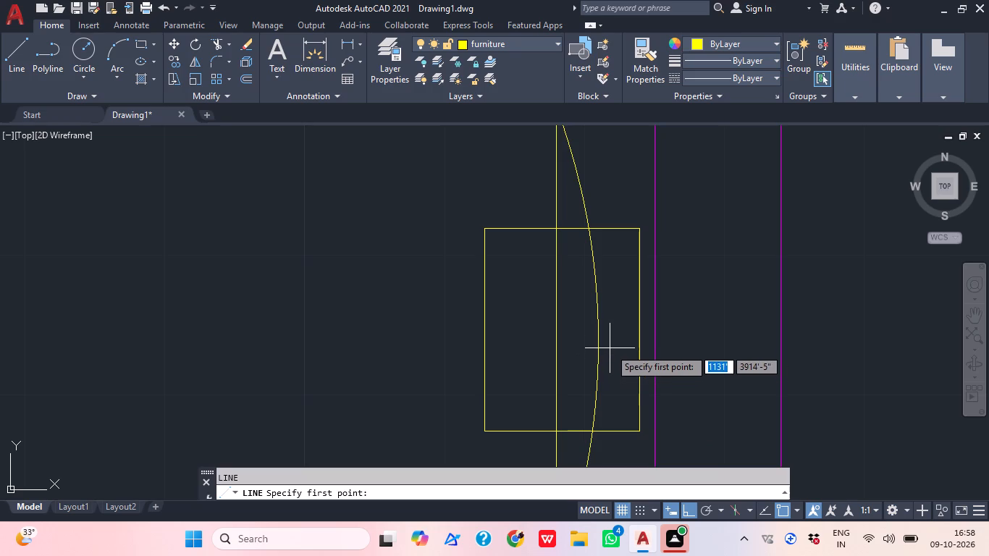
{"action": "left_click", "coordinate": [597, 355]}
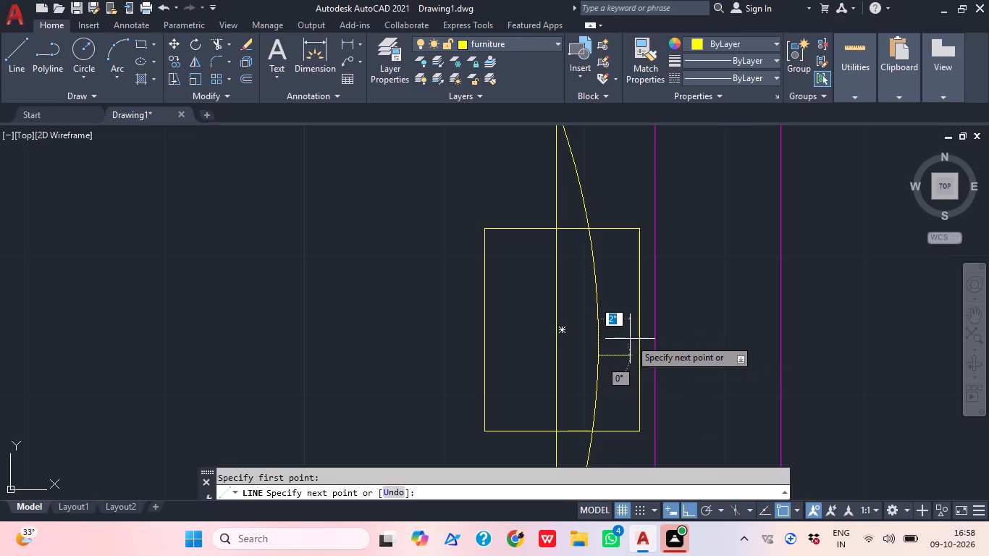
{"action": "left_click", "coordinate": [688, 506]}
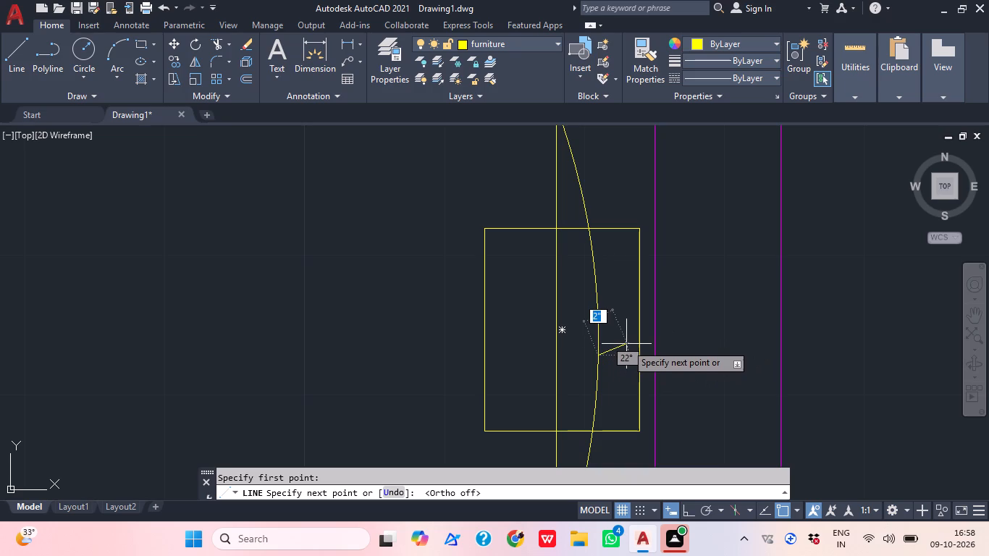
{"action": "scroll", "coordinate": [626, 344], "scroll_direction": "up", "scroll_amount": 1}
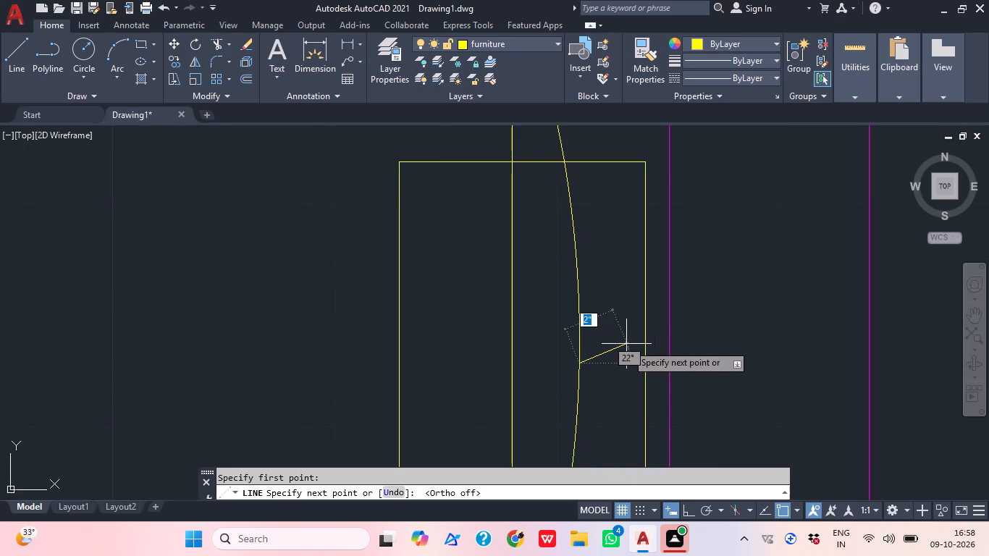
{"action": "left_click", "coordinate": [626, 337]}
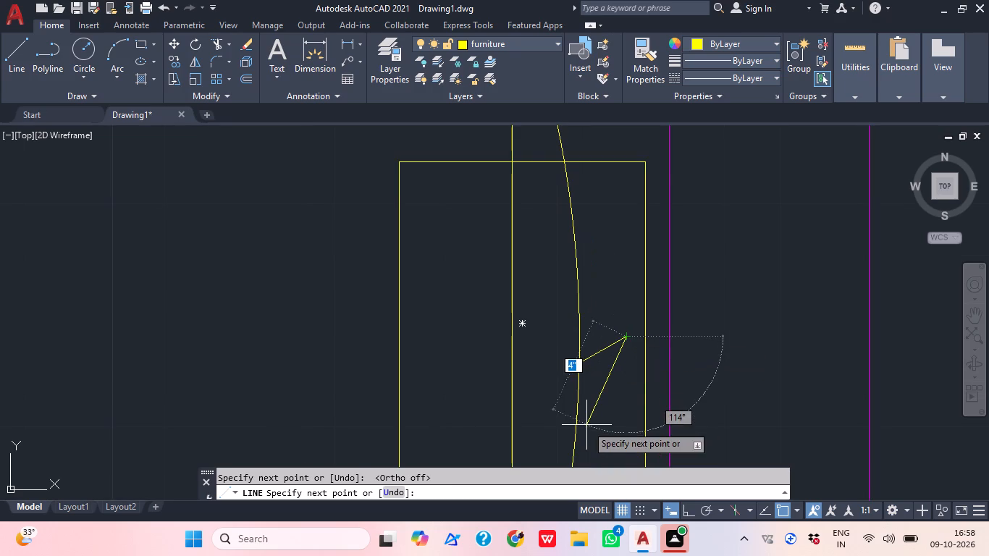
{"action": "key", "text": "Escape"}
Draw a converging line from higher on the arc, connect it to the slanted line's end, and continue to the rectangle's wall-side edge and up along it.
{"action": "type", "text": "L"}
{"action": "key", "text": "space"}
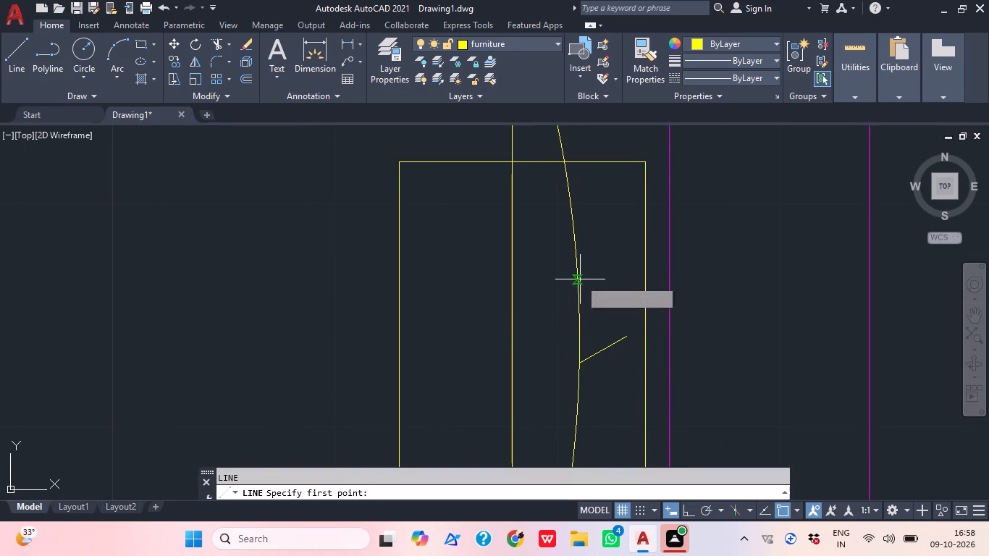
{"action": "left_click", "coordinate": [579, 292]}
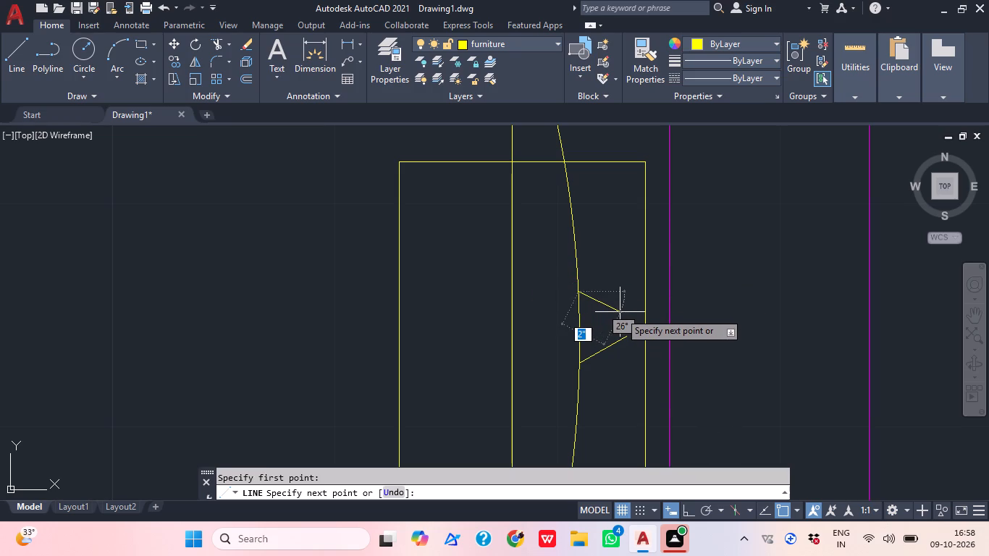
{"action": "left_click", "coordinate": [623, 311]}
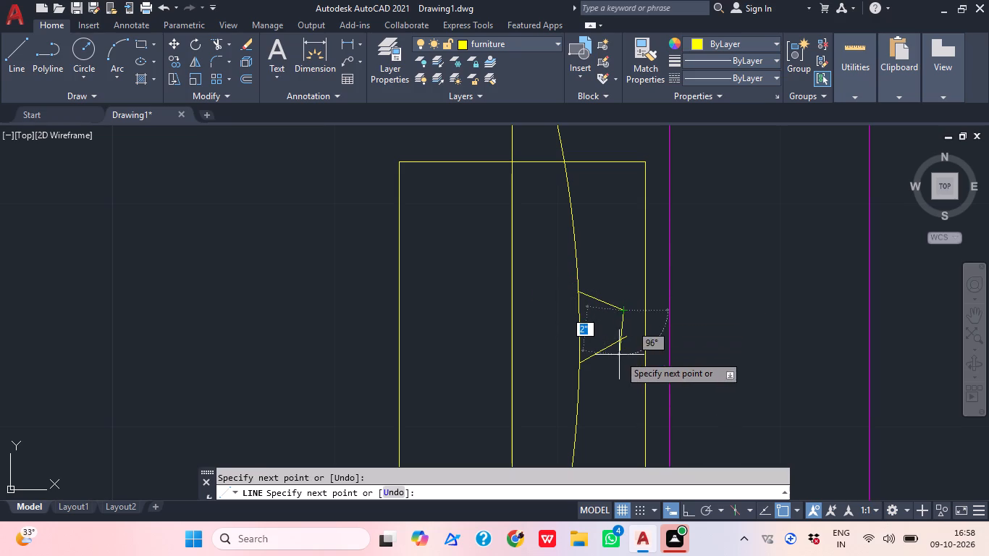
{"action": "left_click", "coordinate": [626, 342]}
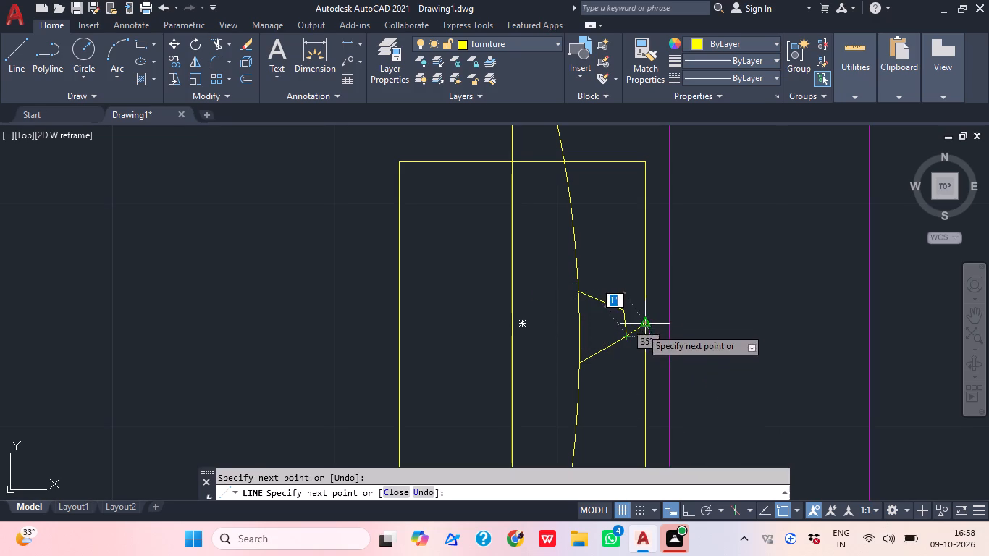
{"action": "scroll", "coordinate": [639, 337], "scroll_direction": "up", "scroll_amount": 4}
{"action": "left_click", "coordinate": [666, 291]}
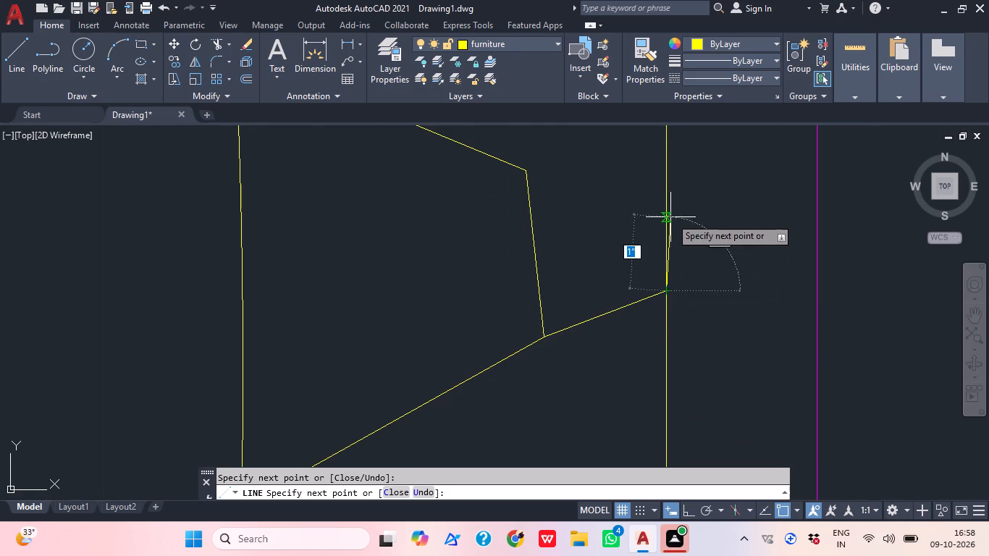
{"action": "left_click", "coordinate": [665, 186]}
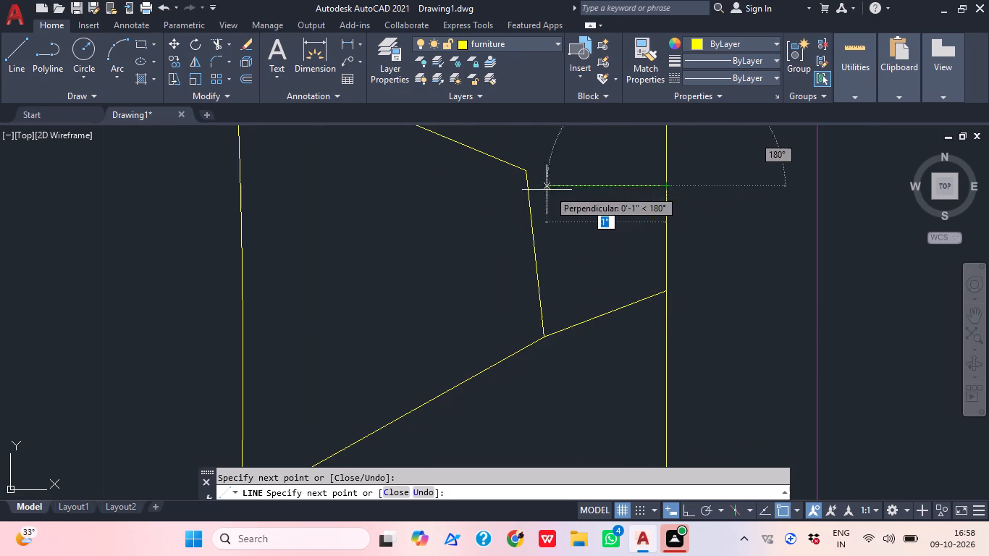
{"action": "middle_click_drag", "start_coordinate": [557, 211], "coordinate": [573, 277]}
{"action": "key", "text": "Escape"}
Delete the short slanted segment linking the stand outline to the rectangle's wall-side edge.
{"action": "scroll", "coordinate": [605, 253], "scroll_direction": "down", "scroll_amount": 4}
{"action": "middle_click_drag", "start_coordinate": [615, 336], "coordinate": [616, 362]}
{"action": "left_click", "coordinate": [618, 335]}
{"action": "left_click", "coordinate": [616, 318]}
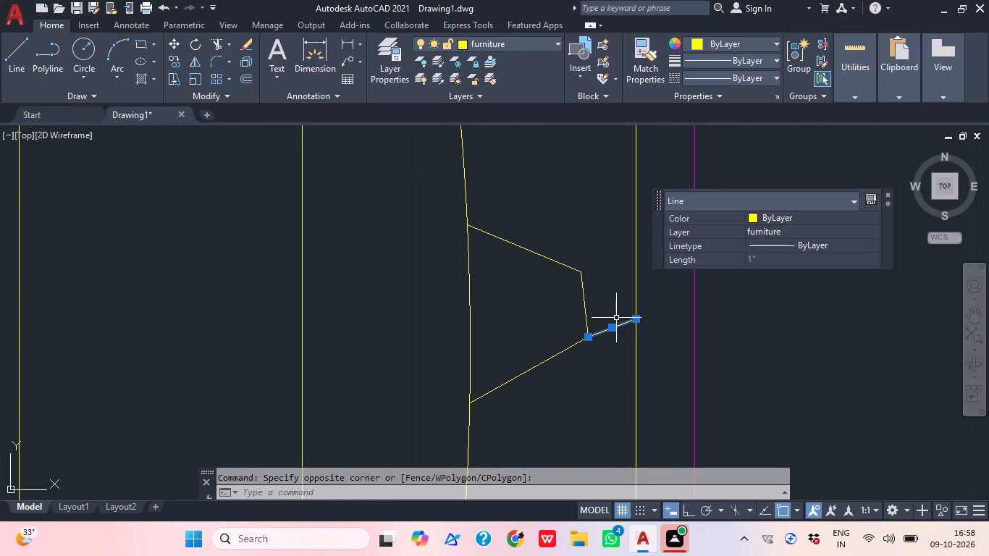
{"action": "key", "text": "Delete"}
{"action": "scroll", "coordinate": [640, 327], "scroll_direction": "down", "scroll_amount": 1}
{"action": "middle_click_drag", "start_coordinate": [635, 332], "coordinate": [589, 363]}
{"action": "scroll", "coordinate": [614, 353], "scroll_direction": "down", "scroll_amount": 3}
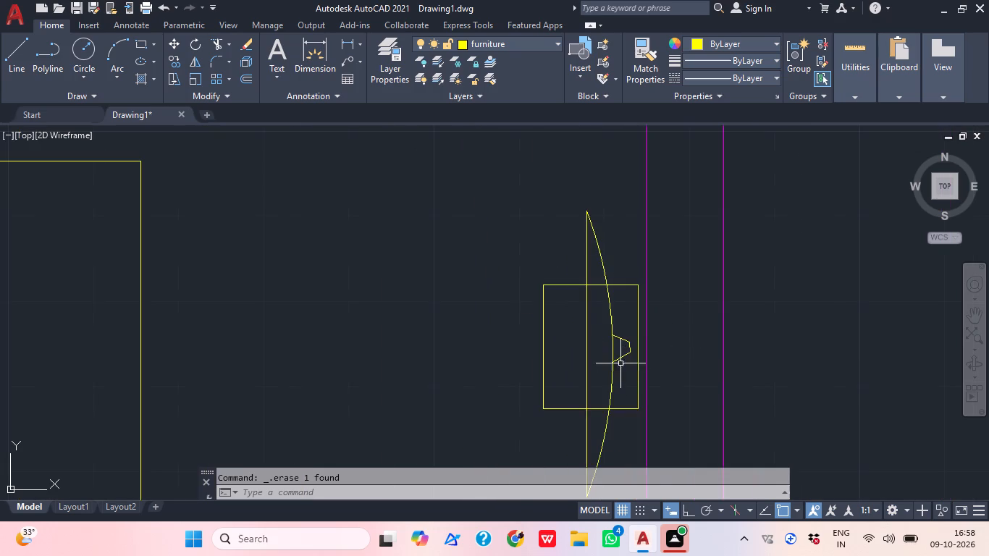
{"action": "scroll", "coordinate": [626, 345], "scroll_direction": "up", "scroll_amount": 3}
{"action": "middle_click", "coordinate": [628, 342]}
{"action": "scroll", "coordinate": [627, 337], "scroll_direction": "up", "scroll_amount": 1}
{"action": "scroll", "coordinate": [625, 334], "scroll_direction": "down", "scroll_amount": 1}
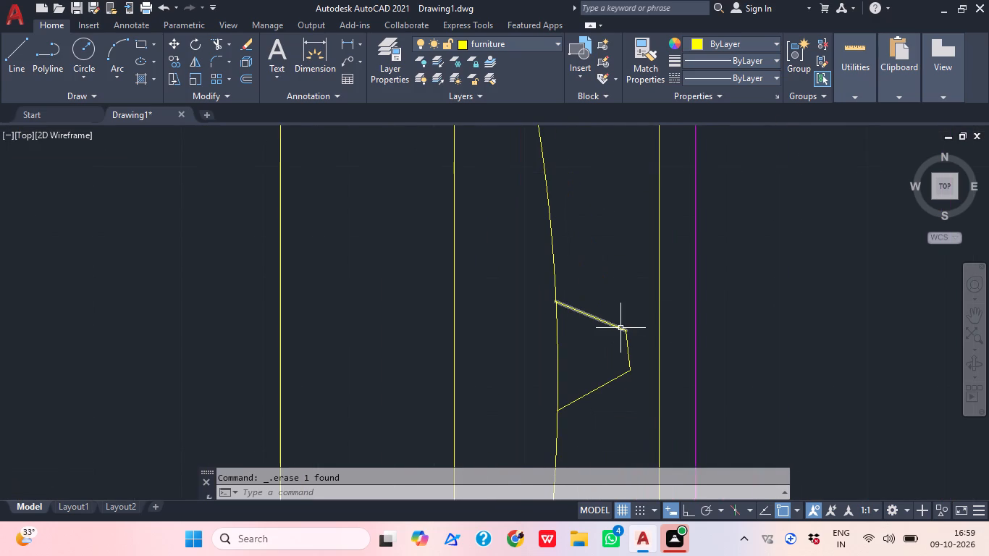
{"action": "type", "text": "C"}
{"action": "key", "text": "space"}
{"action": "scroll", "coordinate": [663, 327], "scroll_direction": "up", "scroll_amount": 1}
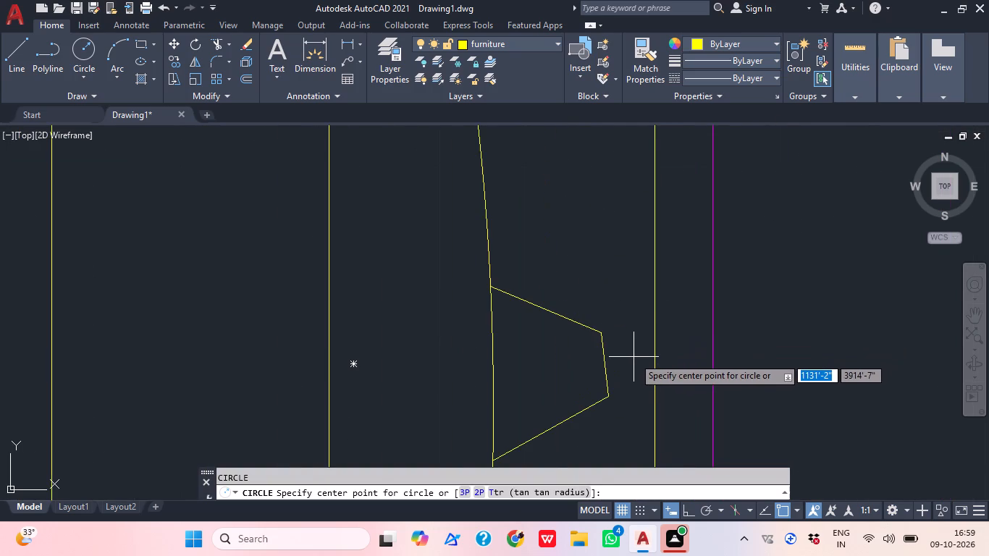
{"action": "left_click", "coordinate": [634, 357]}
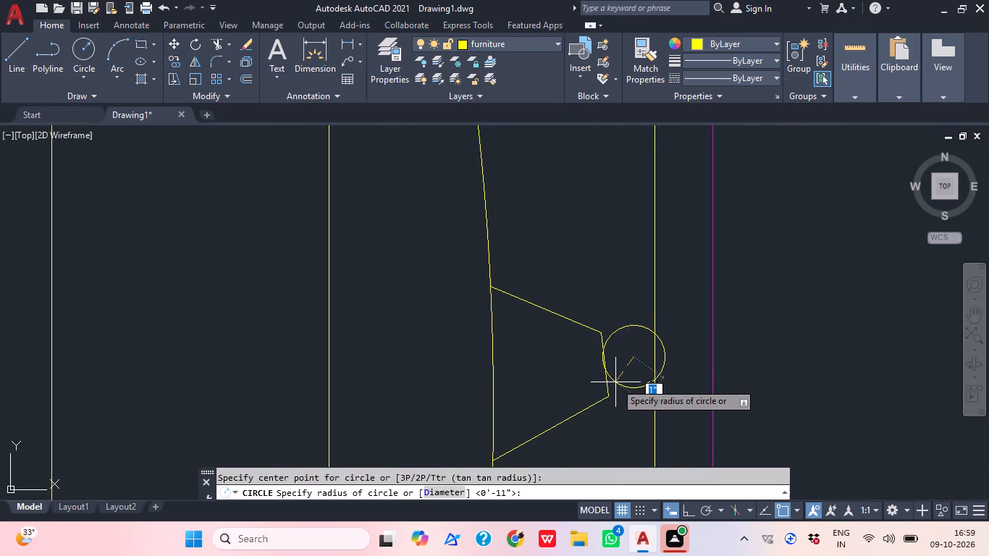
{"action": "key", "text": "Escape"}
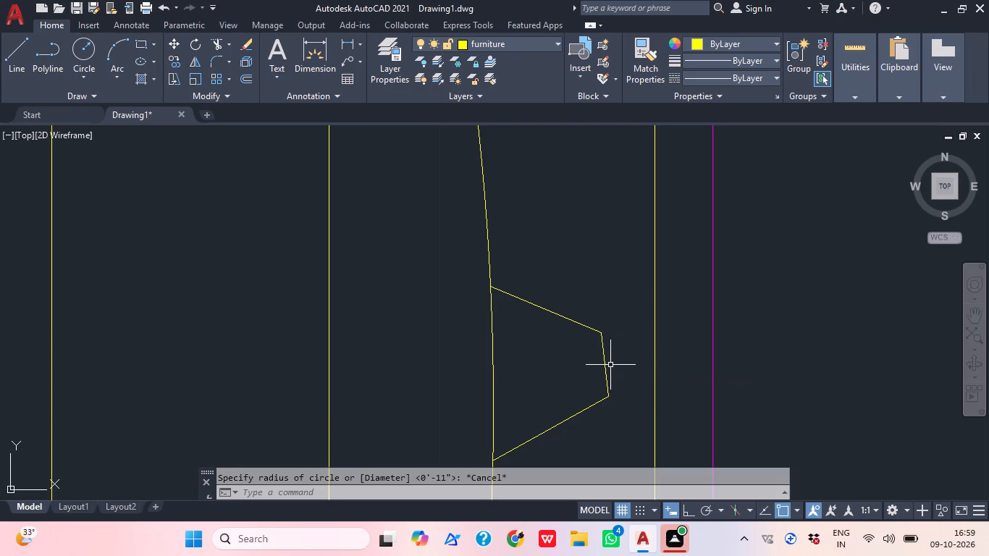
Draw a small circle, under 1" in radius, between the short end of the stand outline and the rectangle's wall-side edge.
{"action": "type", "text": "C"}
{"action": "key", "text": "space"}
{"action": "scroll", "coordinate": [614, 365], "scroll_direction": "up", "scroll_amount": 2}
{"action": "left_click", "coordinate": [640, 365]}
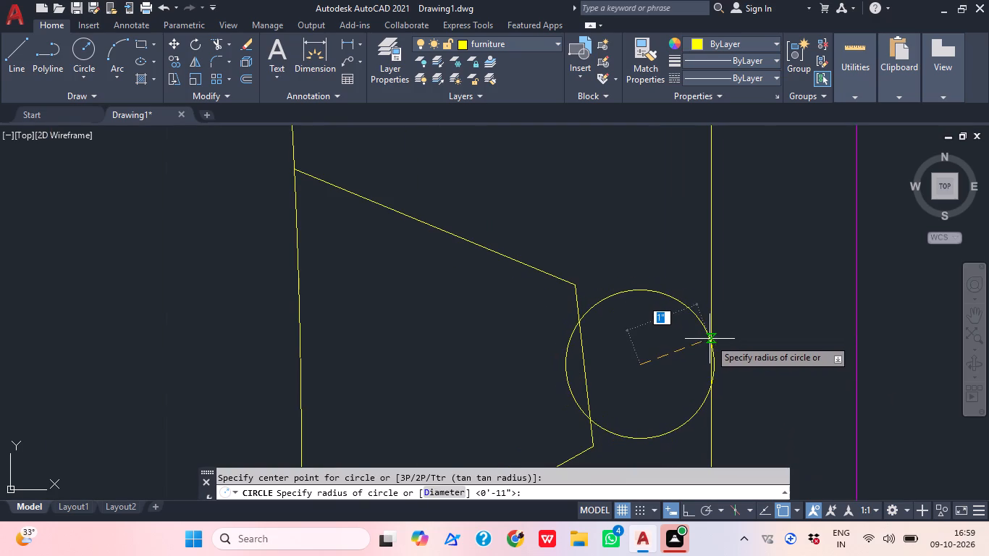
{"action": "left_click", "coordinate": [690, 336]}
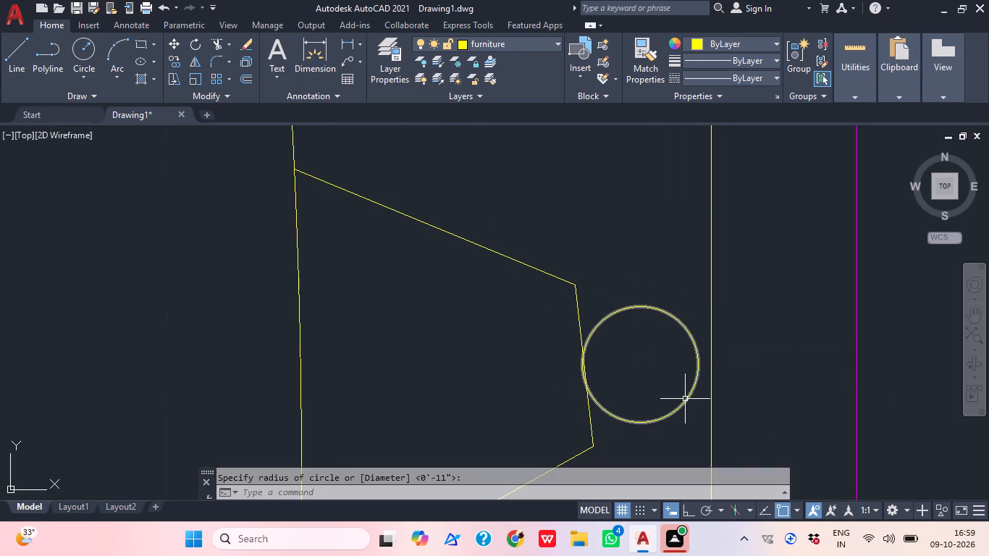
Move the small circle slightly toward the wall so it fits between the stand outline and the rectangle's edge.
{"action": "left_click", "coordinate": [685, 403]}
{"action": "type", "text": "M"}
{"action": "key", "text": "space"}
{"action": "left_click", "coordinate": [647, 386]}
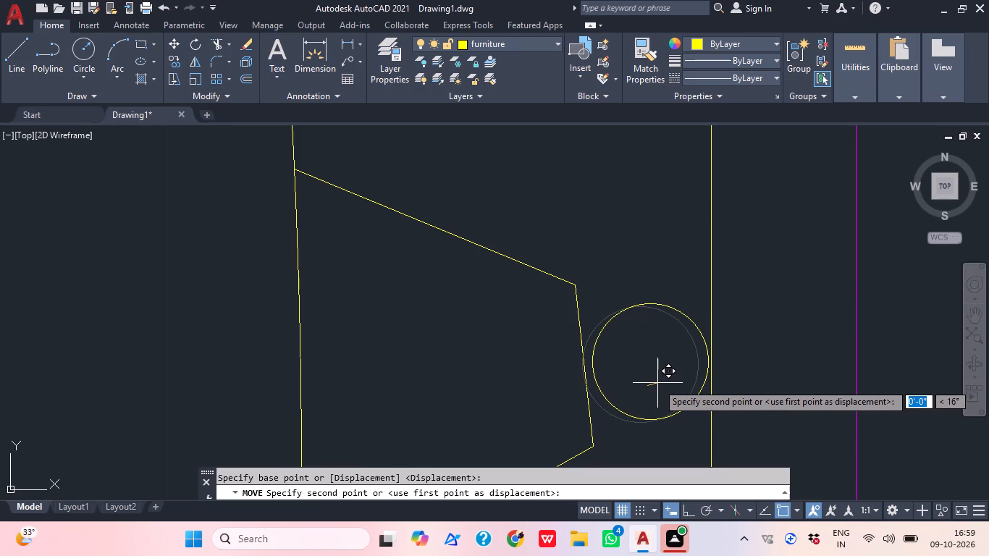
{"action": "left_click", "coordinate": [657, 383]}
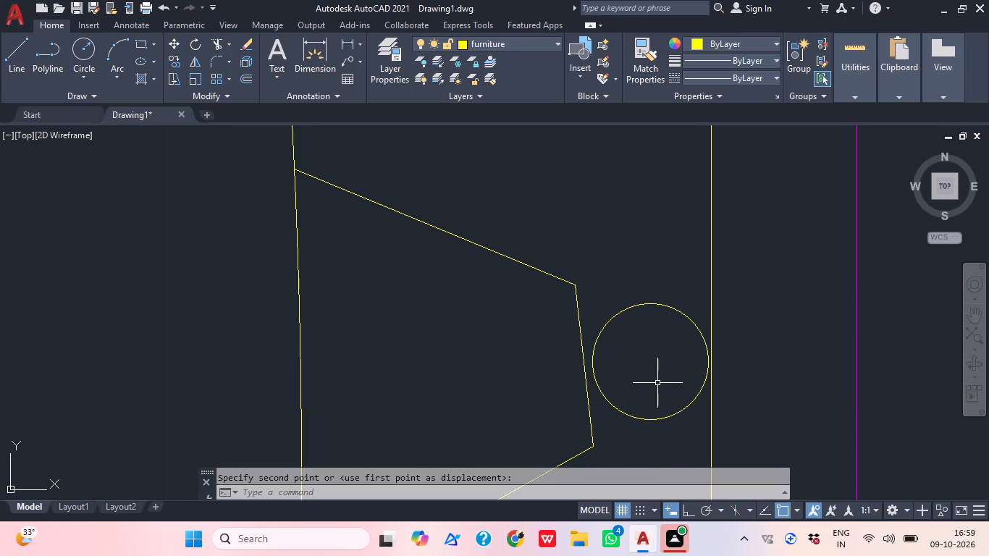
Group the TV unit's rectangle, vertical line, arc and two slanted stand lines into one object.
{"action": "scroll", "coordinate": [728, 375], "scroll_direction": "down", "scroll_amount": 2}
{"action": "scroll", "coordinate": [753, 383], "scroll_direction": "up", "scroll_amount": 2}
{"action": "scroll", "coordinate": [753, 384], "scroll_direction": "down", "scroll_amount": 6}
{"action": "scroll", "coordinate": [753, 384], "scroll_direction": "up", "scroll_amount": 1}
{"action": "scroll", "coordinate": [752, 384], "scroll_direction": "down", "scroll_amount": 1}
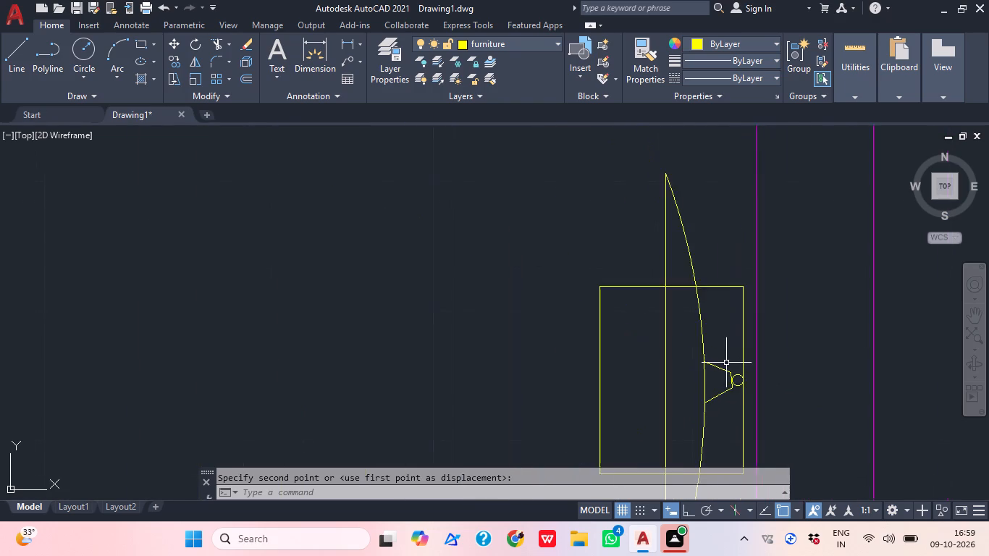
{"action": "scroll", "coordinate": [726, 359], "scroll_direction": "down", "scroll_amount": 2}
{"action": "scroll", "coordinate": [726, 359], "scroll_direction": "up", "scroll_amount": 1}
{"action": "middle_click_drag", "start_coordinate": [758, 413], "coordinate": [725, 258]}
{"action": "scroll", "coordinate": [725, 257], "scroll_direction": "down", "scroll_amount": 1}
{"action": "scroll", "coordinate": [725, 257], "scroll_direction": "up", "scroll_amount": 1}
{"action": "scroll", "coordinate": [725, 257], "scroll_direction": "down", "scroll_amount": 2}
{"action": "middle_click_drag", "start_coordinate": [716, 324], "coordinate": [687, 419]}
{"action": "scroll", "coordinate": [687, 417], "scroll_direction": "down", "scroll_amount": 3}
{"action": "scroll", "coordinate": [691, 410], "scroll_direction": "up", "scroll_amount": 2}
{"action": "middle_click_drag", "start_coordinate": [632, 414], "coordinate": [641, 423]}
{"action": "scroll", "coordinate": [675, 430], "scroll_direction": "up", "scroll_amount": 3}
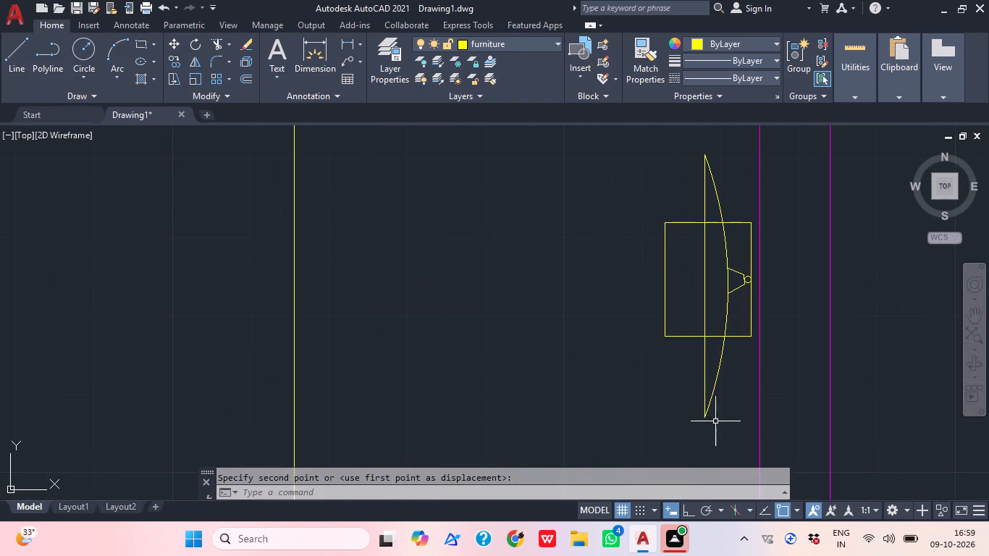
{"action": "left_click", "coordinate": [735, 418]}
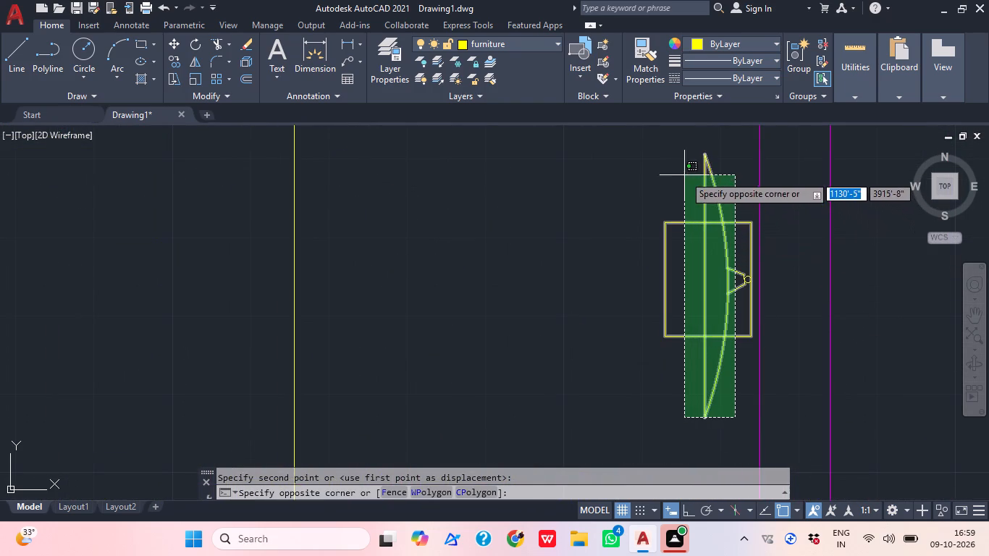
{"action": "left_click", "coordinate": [684, 175]}
{"action": "right_click", "coordinate": [703, 266]}
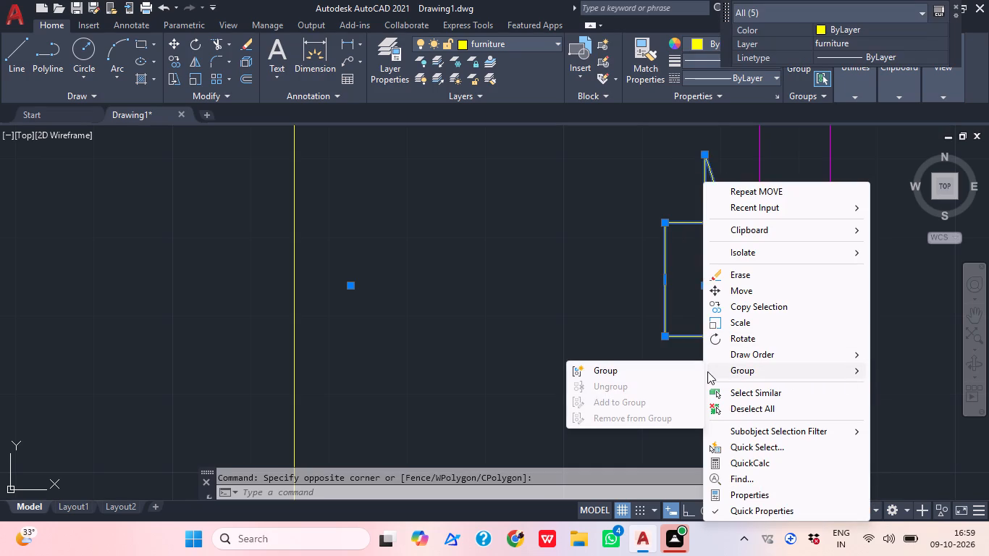
{"action": "left_click", "coordinate": [663, 371]}
With Ortho on, move the grouped TV unit horizontally from BEDROOM 2's outer wall to the LIVING side of the wall shared with BEDROOM 2.
{"action": "scroll", "coordinate": [686, 358], "scroll_direction": "down", "scroll_amount": 4}
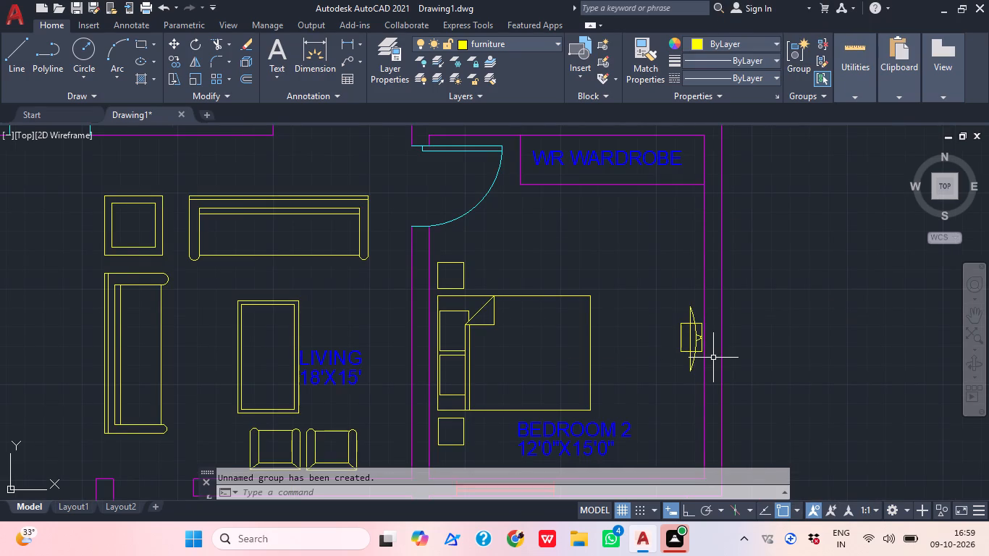
{"action": "left_click", "coordinate": [695, 345]}
{"action": "type", "text": "M"}
{"action": "key", "text": "space"}
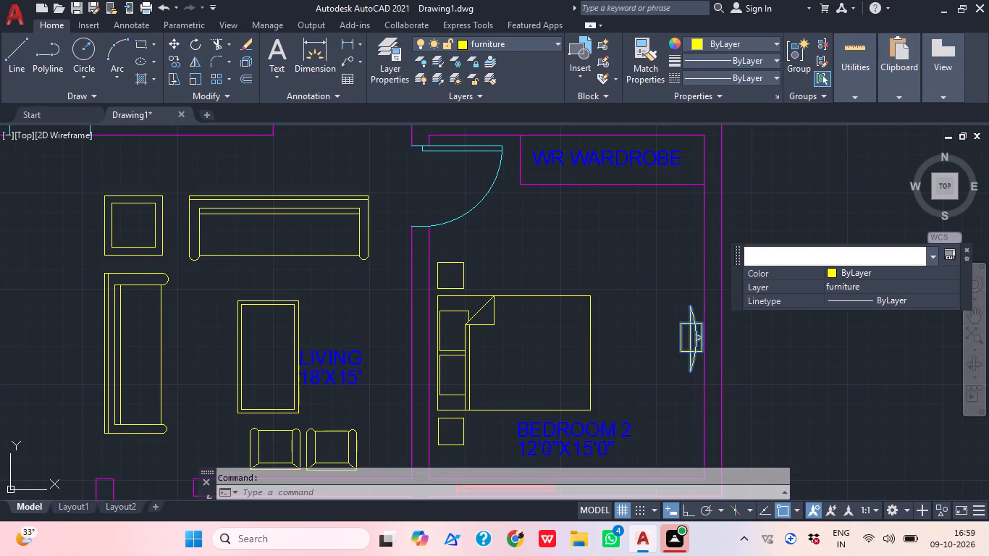
{"action": "left_click", "coordinate": [693, 343]}
{"action": "scroll", "coordinate": [775, 344], "scroll_direction": "down", "scroll_amount": 3}
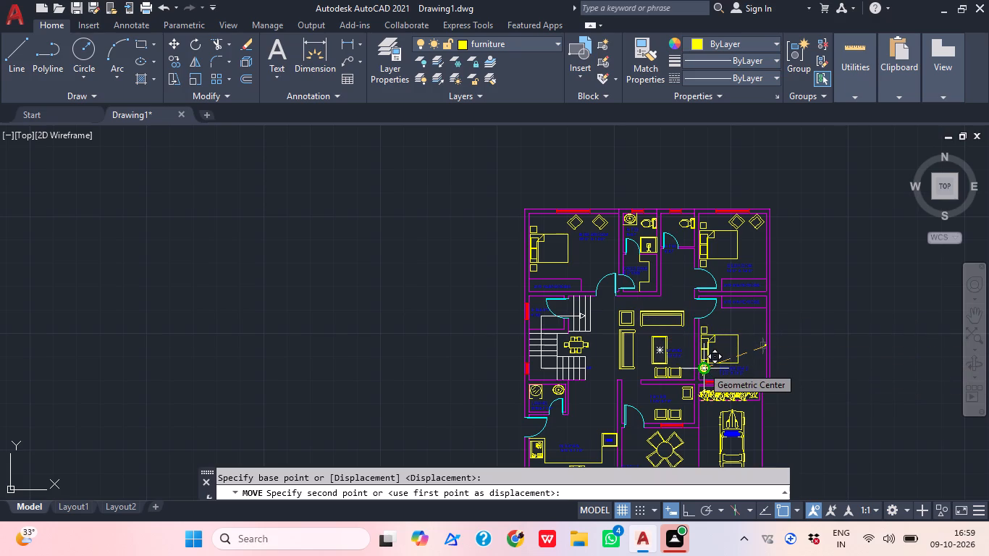
{"action": "scroll", "coordinate": [680, 368], "scroll_direction": "up", "scroll_amount": 2}
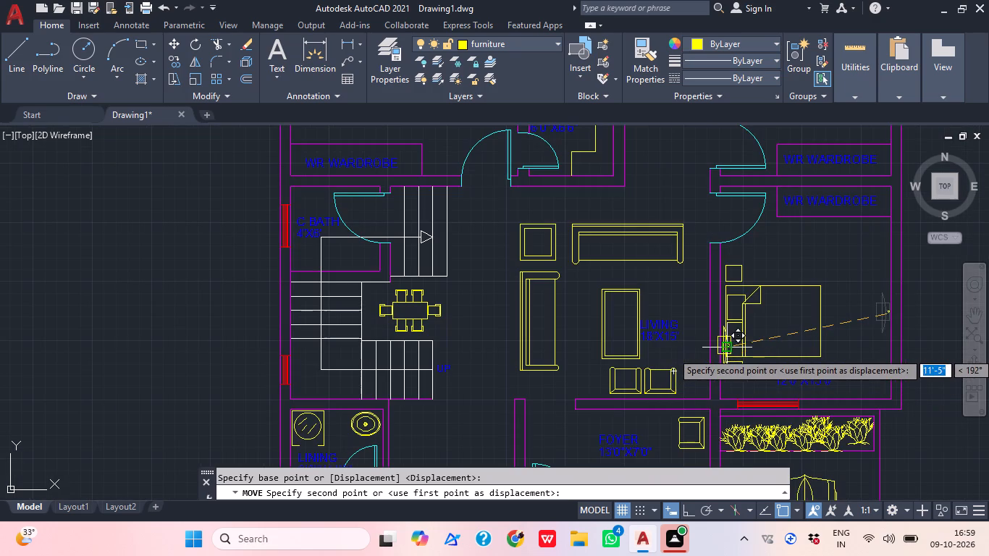
{"action": "left_click", "coordinate": [681, 506]}
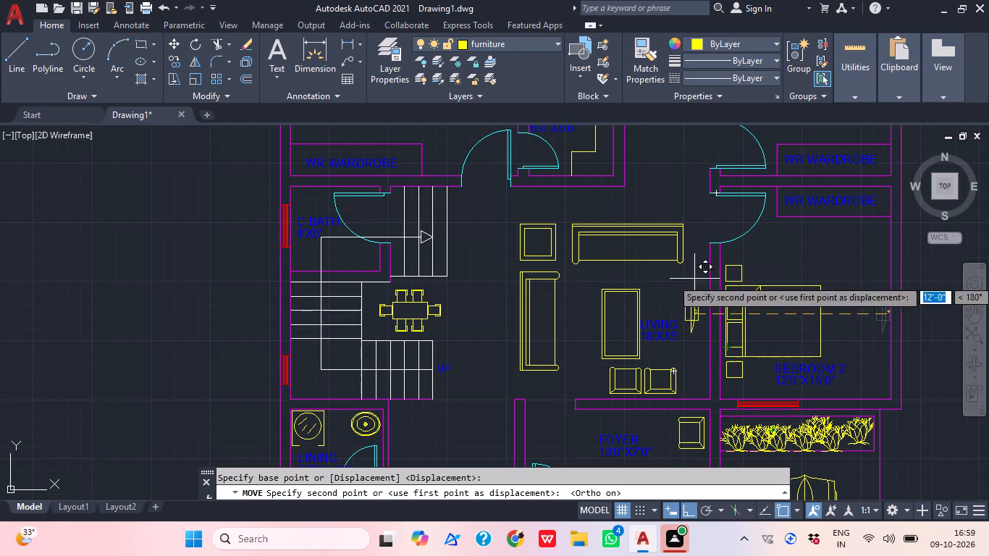
{"action": "scroll", "coordinate": [686, 285], "scroll_direction": "up", "scroll_amount": 2}
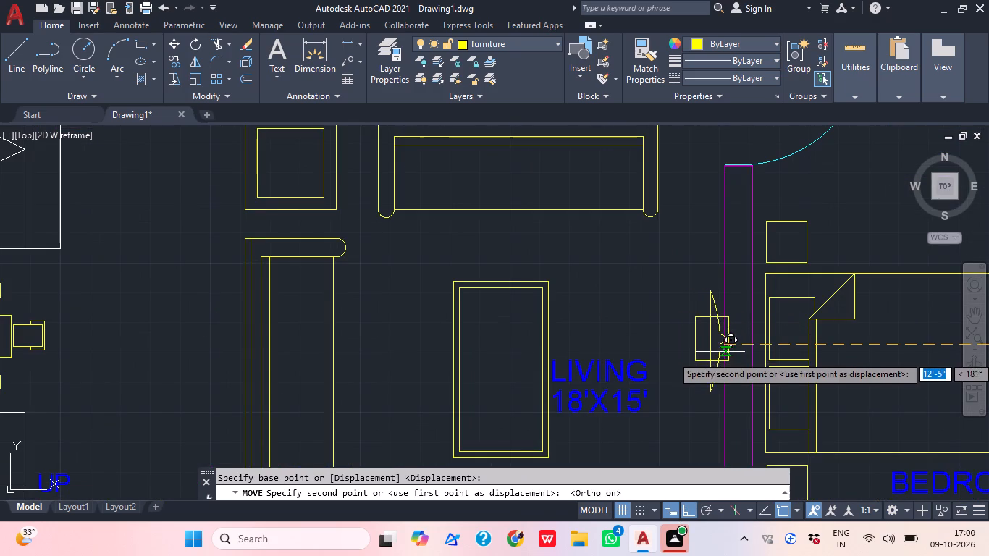
{"action": "scroll", "coordinate": [715, 353], "scroll_direction": "up", "scroll_amount": 1}
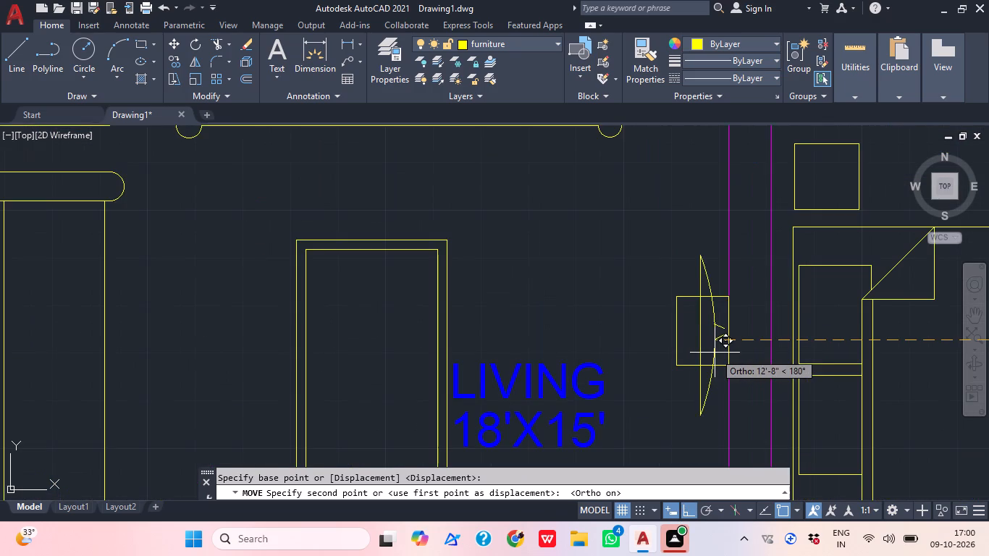
{"action": "left_click", "coordinate": [707, 350]}
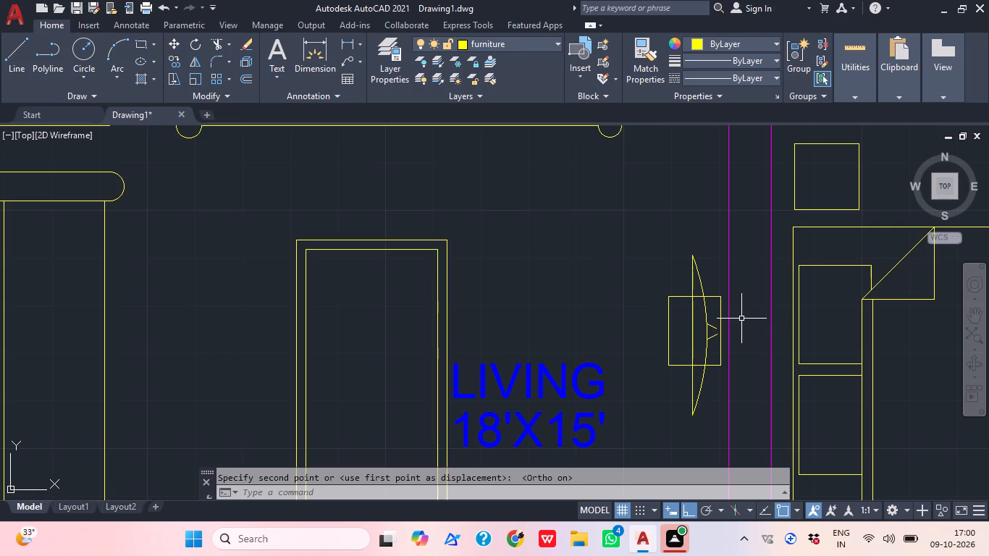
Undo the last move of the grouped TV unit.
{"action": "key", "text": "ctrl+z"}
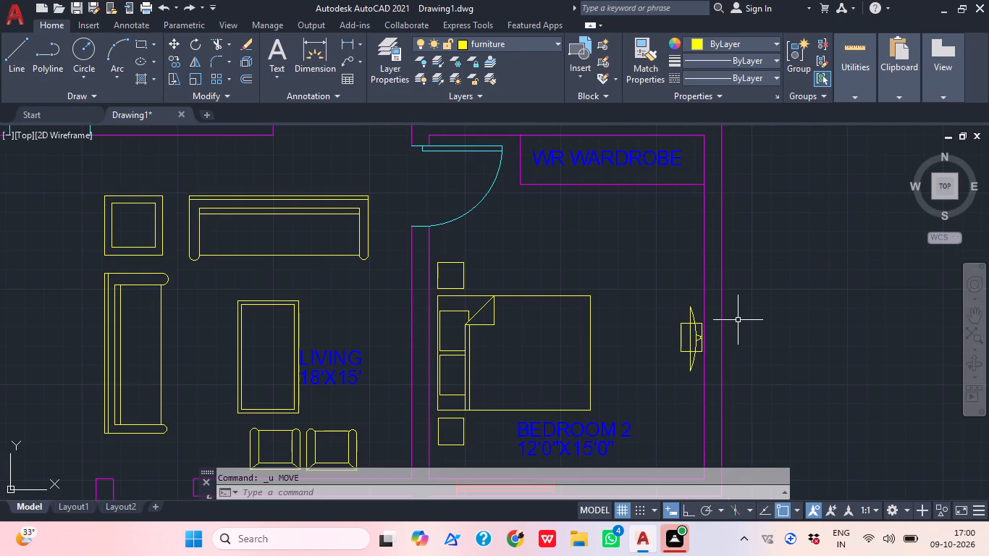
Group all eight parts of BEDROOM 2's TV unit, including the small circle, into one object.
{"action": "scroll", "coordinate": [699, 349], "scroll_direction": "up", "scroll_amount": 3}
{"action": "scroll", "coordinate": [664, 298], "scroll_direction": "up", "scroll_amount": 2}
{"action": "scroll", "coordinate": [694, 369], "scroll_direction": "down", "scroll_amount": 1}
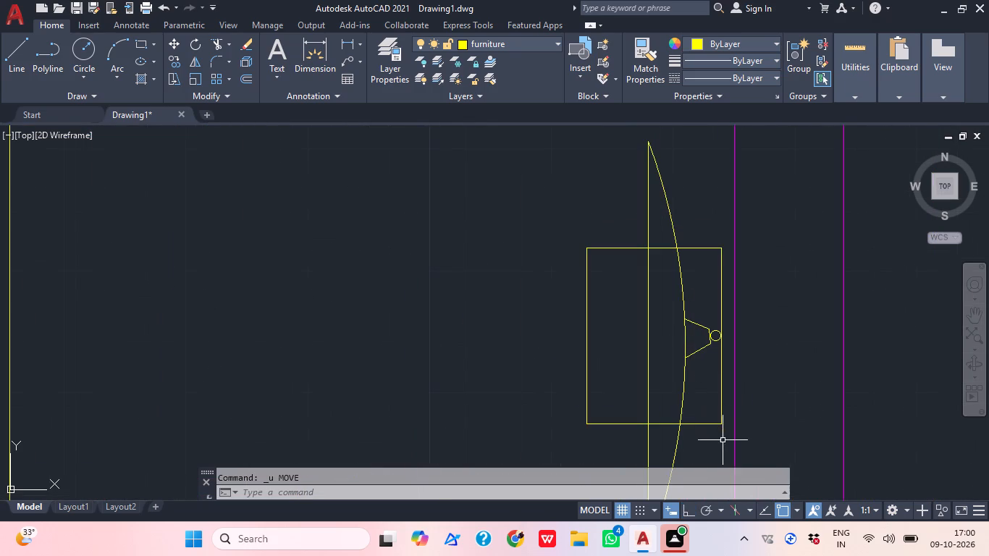
{"action": "left_click", "coordinate": [727, 457]}
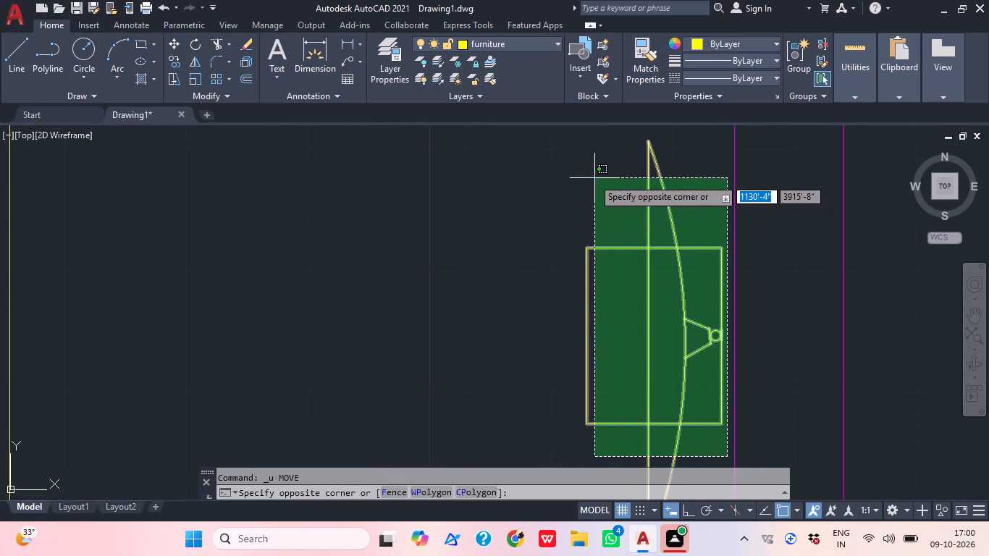
{"action": "left_click", "coordinate": [578, 177]}
{"action": "scroll", "coordinate": [683, 232], "scroll_direction": "down", "scroll_amount": 1}
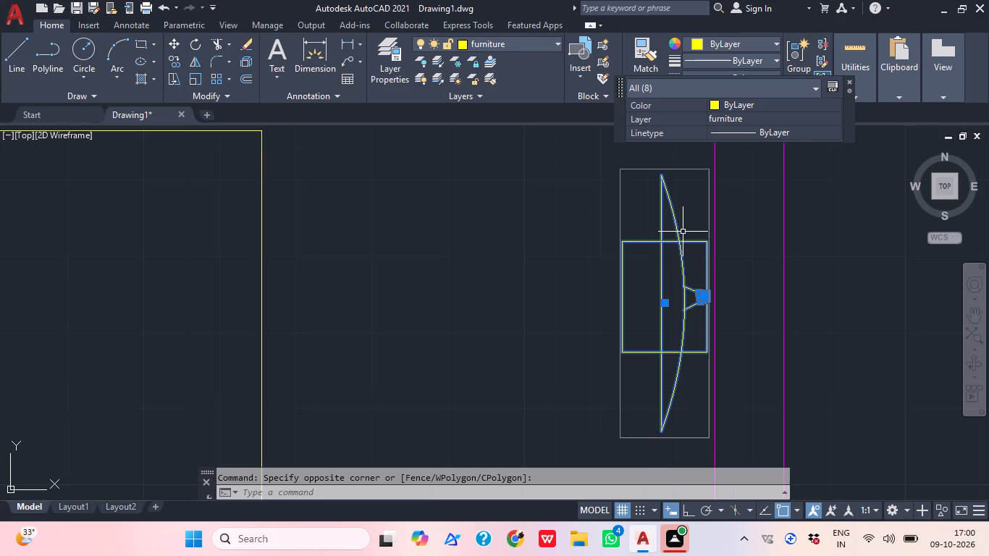
{"action": "right_click", "coordinate": [683, 232]}
{"action": "left_click", "coordinate": [765, 370]}
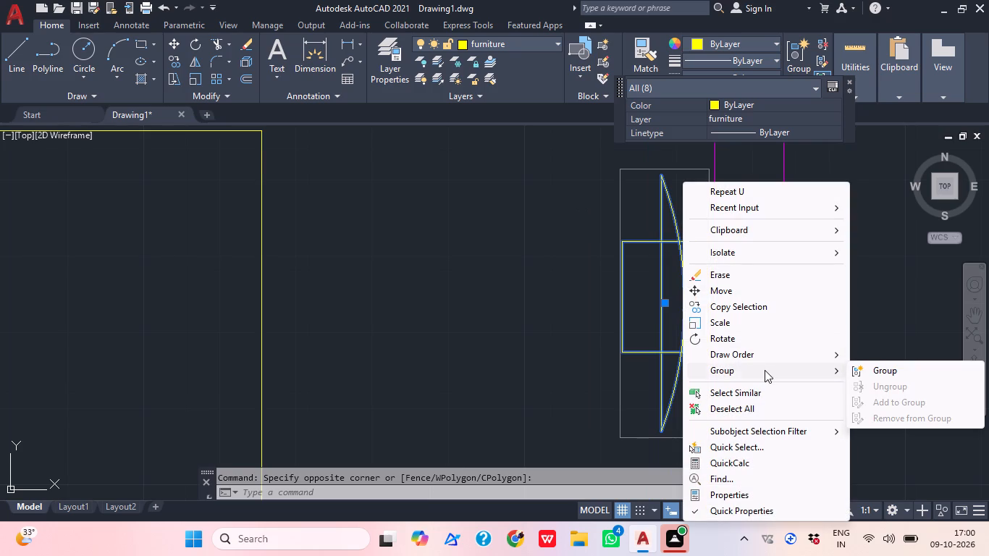
{"action": "left_click", "coordinate": [882, 374]}
With Ortho on, copy the grouped TV unit horizontally from BEDROOM 2's outer wall to the LIVING side of the shared wall.
{"action": "left_click", "coordinate": [677, 353]}
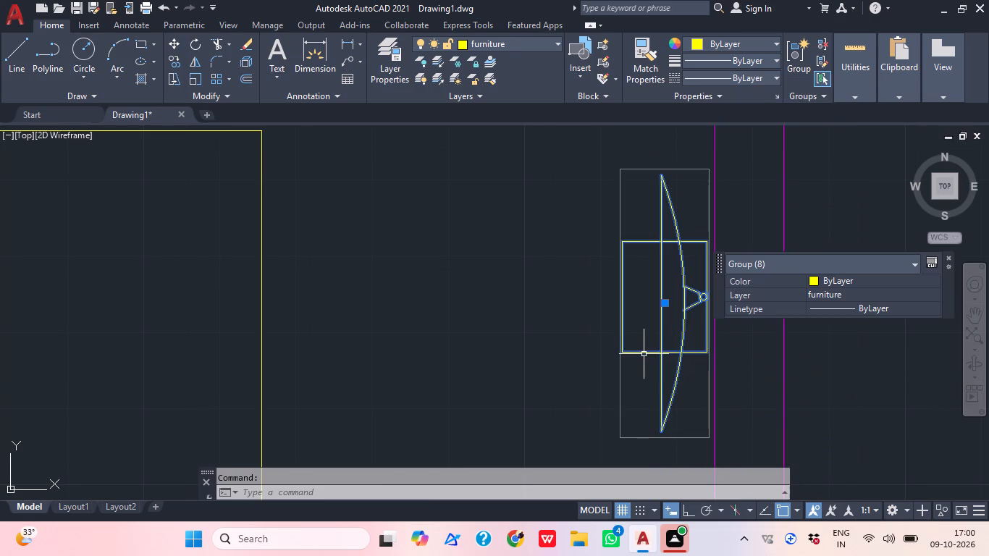
{"action": "key", "text": "c"}
{"action": "type", "text": "O"}
{"action": "key", "text": "space"}
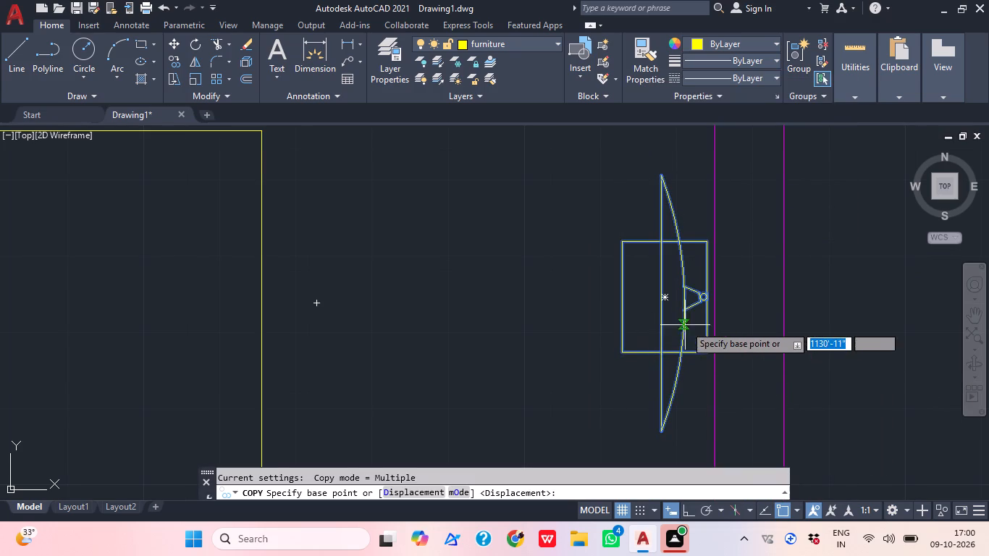
{"action": "left_click", "coordinate": [712, 298]}
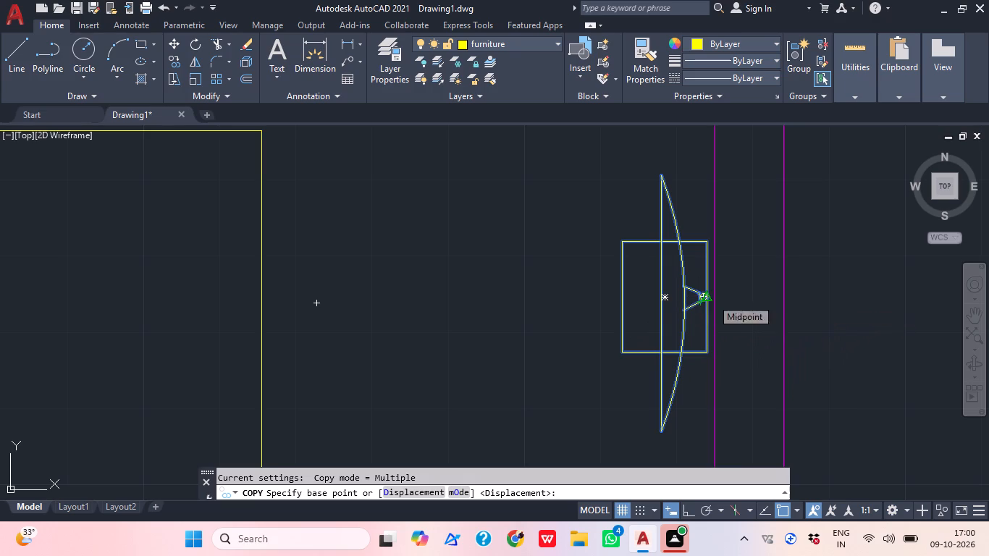
{"action": "scroll", "coordinate": [728, 296], "scroll_direction": "down", "scroll_amount": 4}
{"action": "scroll", "coordinate": [548, 312], "scroll_direction": "up", "scroll_amount": 2}
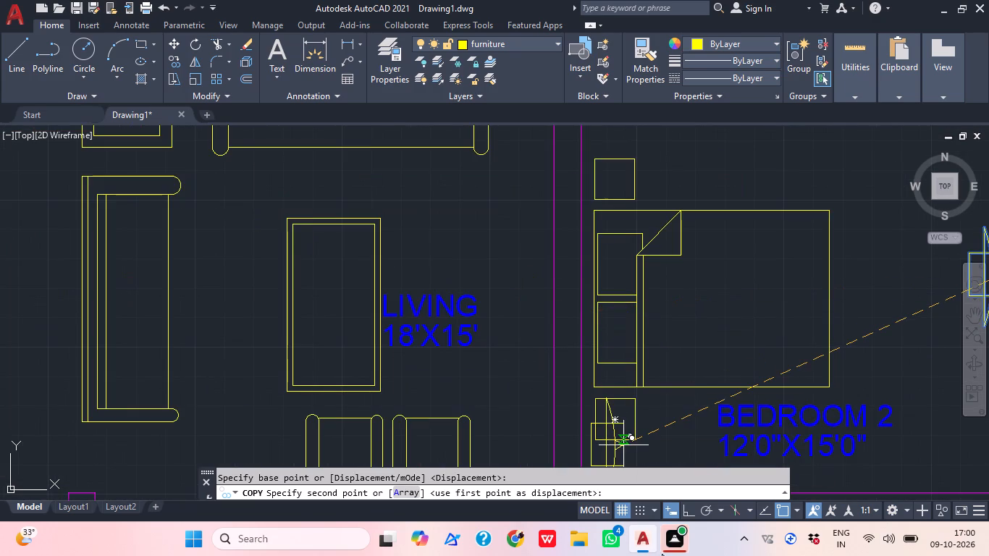
{"action": "left_click", "coordinate": [689, 511]}
{"action": "scroll", "coordinate": [682, 395], "scroll_direction": "down", "scroll_amount": 3}
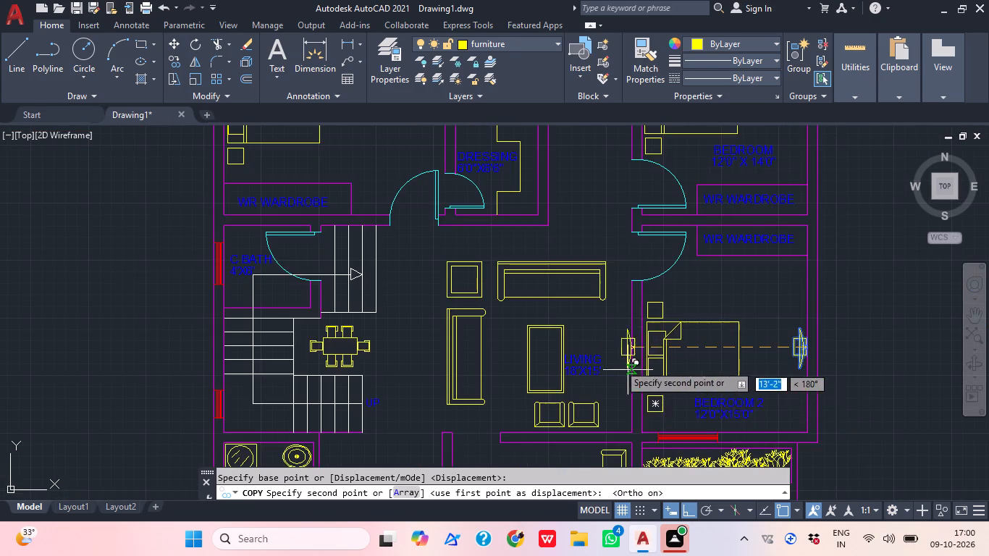
{"action": "scroll", "coordinate": [606, 358], "scroll_direction": "up", "scroll_amount": 1}
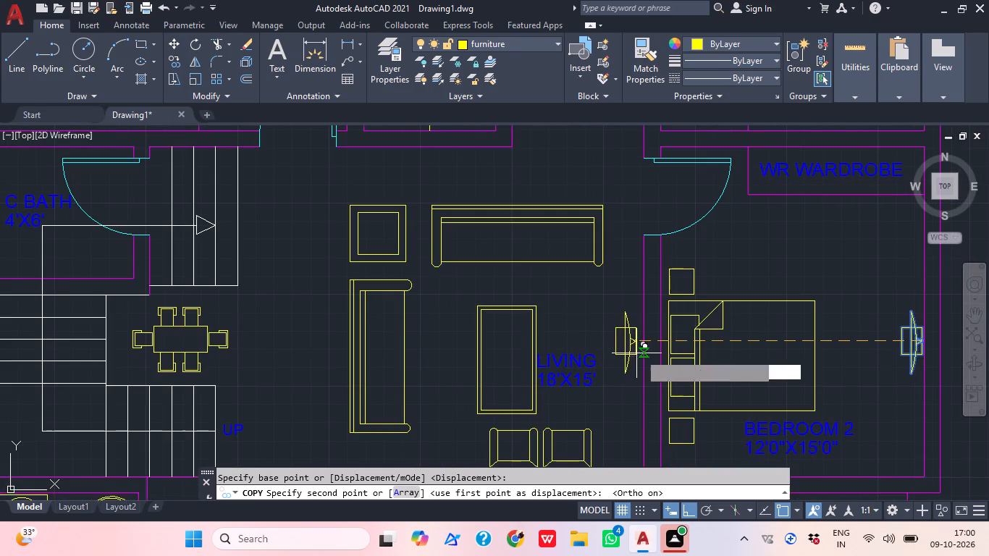
{"action": "scroll", "coordinate": [641, 353], "scroll_direction": "up", "scroll_amount": 1}
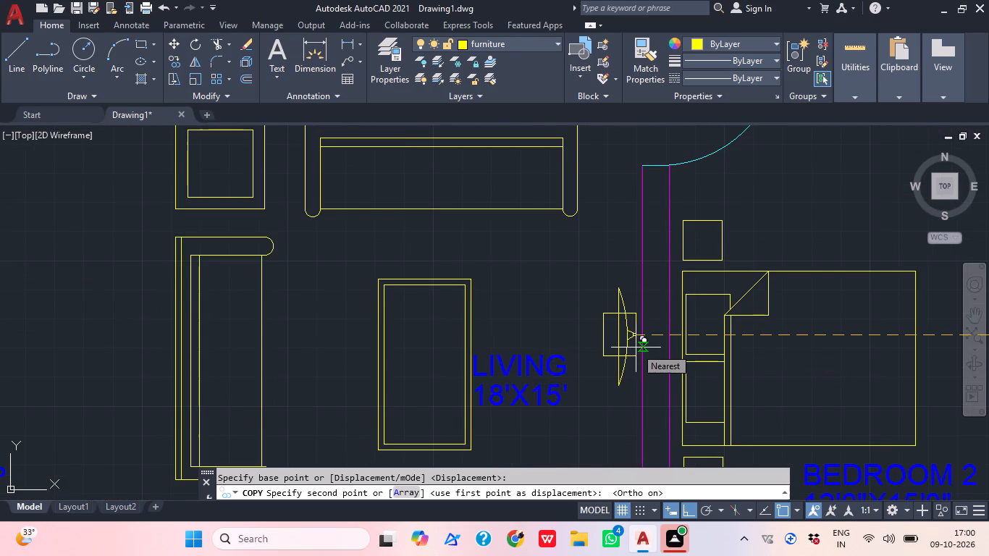
{"action": "scroll", "coordinate": [636, 347], "scroll_direction": "up", "scroll_amount": 1}
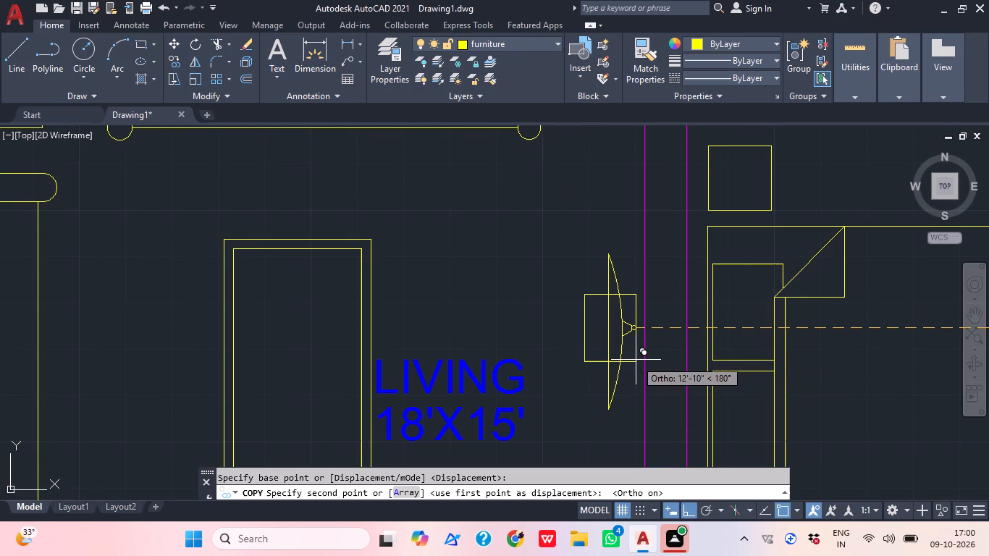
{"action": "scroll", "coordinate": [634, 353], "scroll_direction": "up", "scroll_amount": 2}
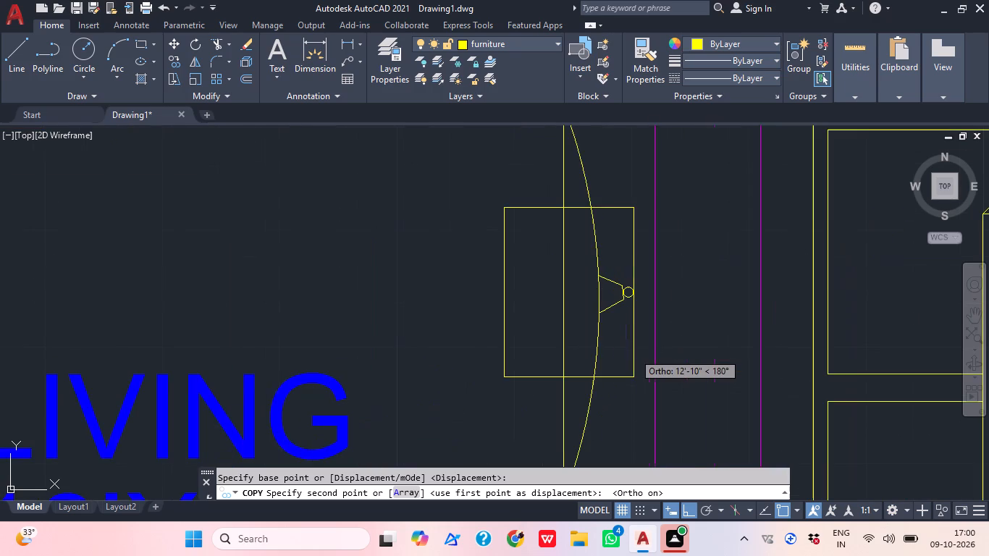
{"action": "left_click", "coordinate": [641, 350]}
{"action": "scroll", "coordinate": [680, 343], "scroll_direction": "down", "scroll_amount": 3}
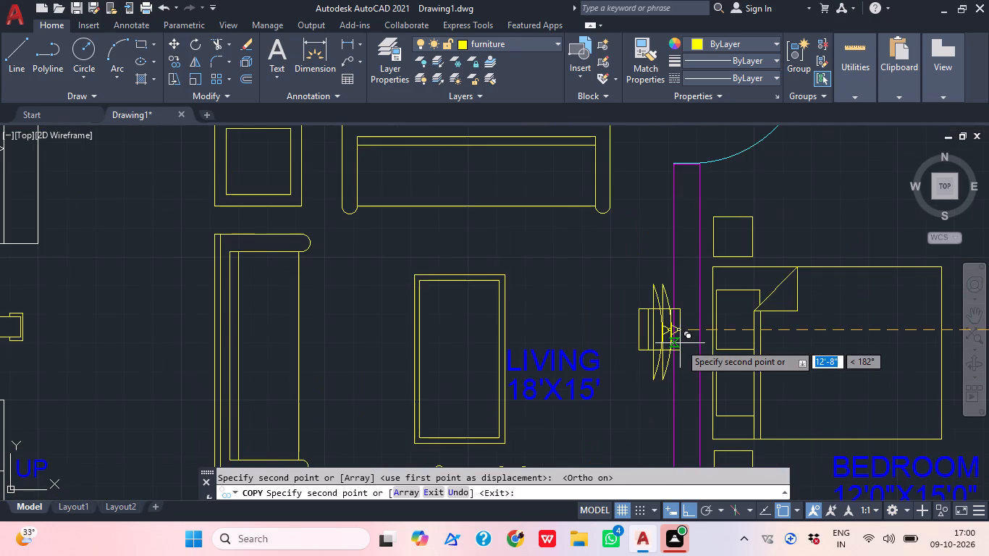
{"action": "key", "text": "Escape"}
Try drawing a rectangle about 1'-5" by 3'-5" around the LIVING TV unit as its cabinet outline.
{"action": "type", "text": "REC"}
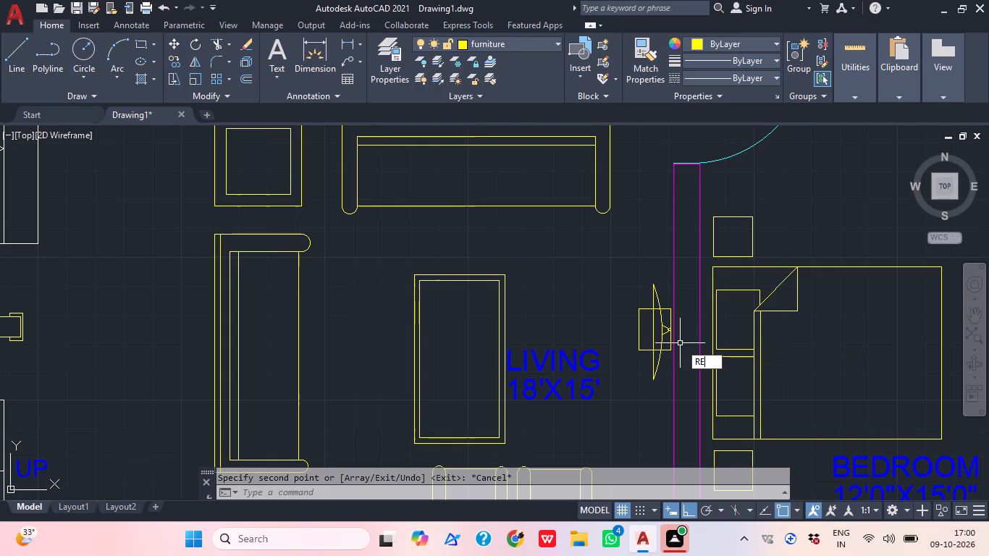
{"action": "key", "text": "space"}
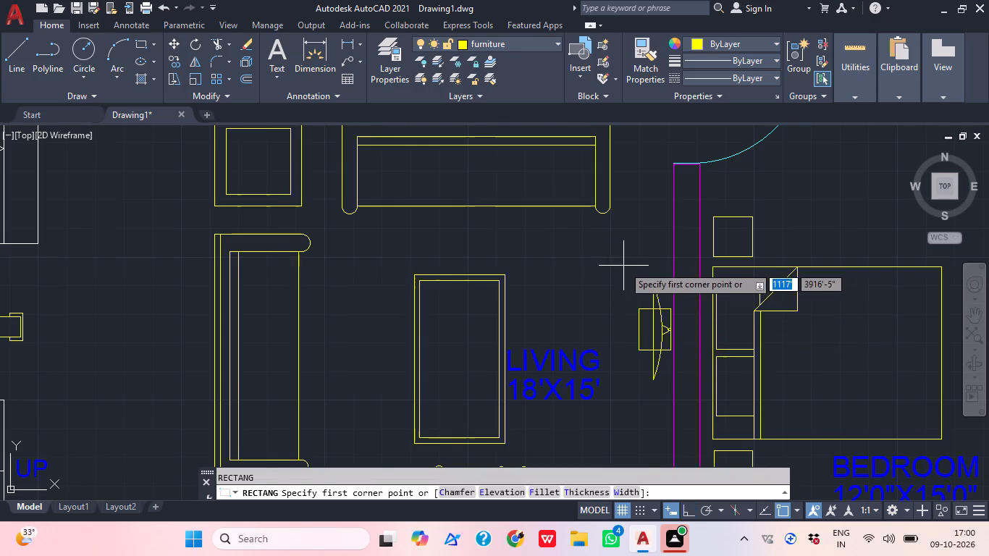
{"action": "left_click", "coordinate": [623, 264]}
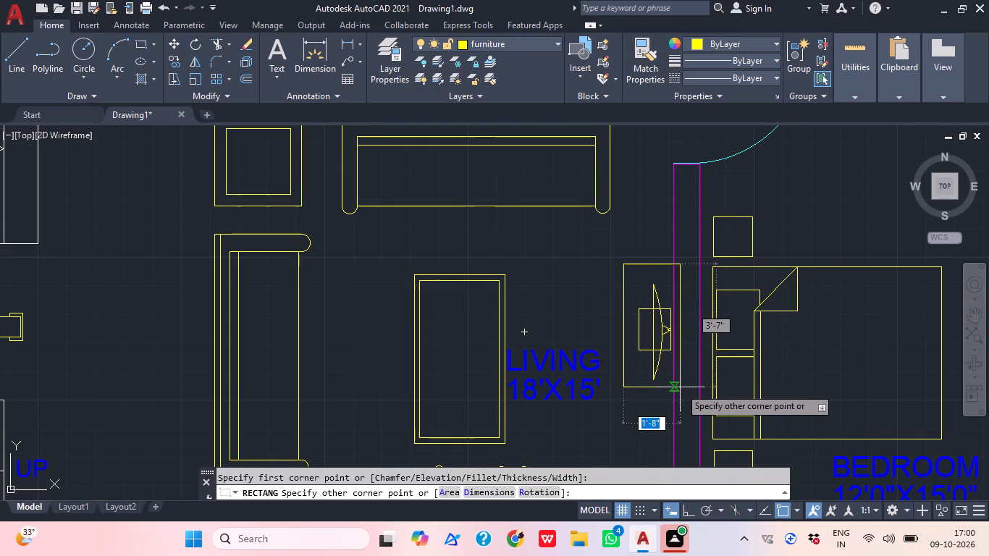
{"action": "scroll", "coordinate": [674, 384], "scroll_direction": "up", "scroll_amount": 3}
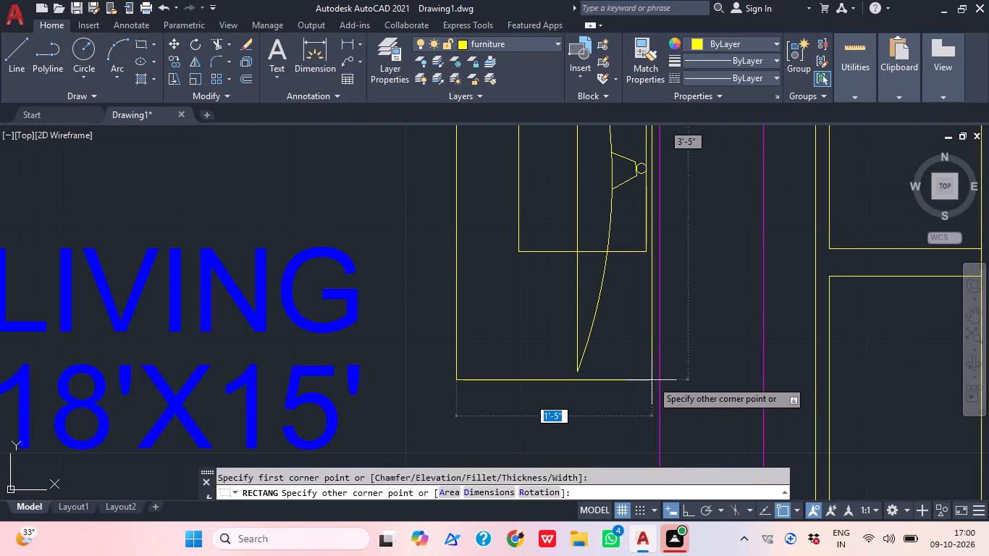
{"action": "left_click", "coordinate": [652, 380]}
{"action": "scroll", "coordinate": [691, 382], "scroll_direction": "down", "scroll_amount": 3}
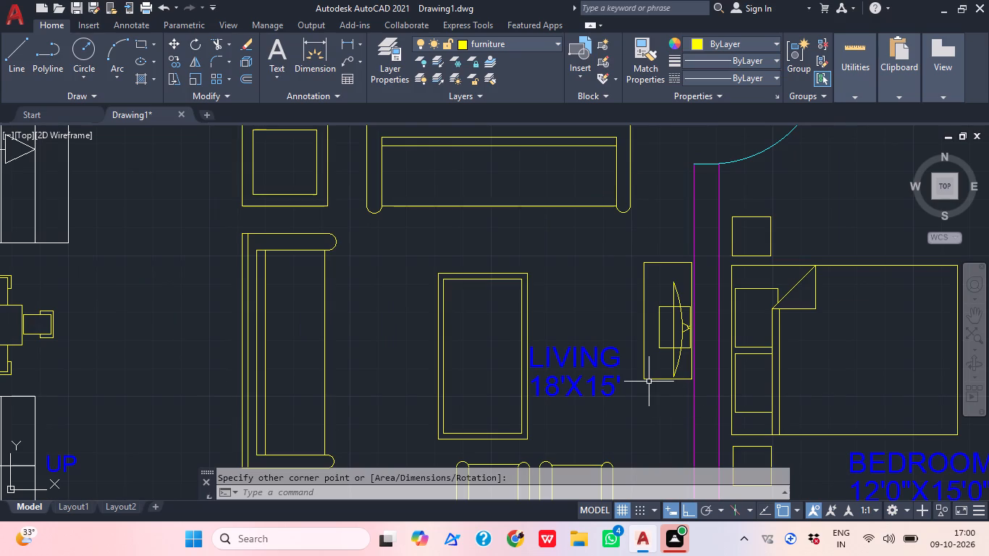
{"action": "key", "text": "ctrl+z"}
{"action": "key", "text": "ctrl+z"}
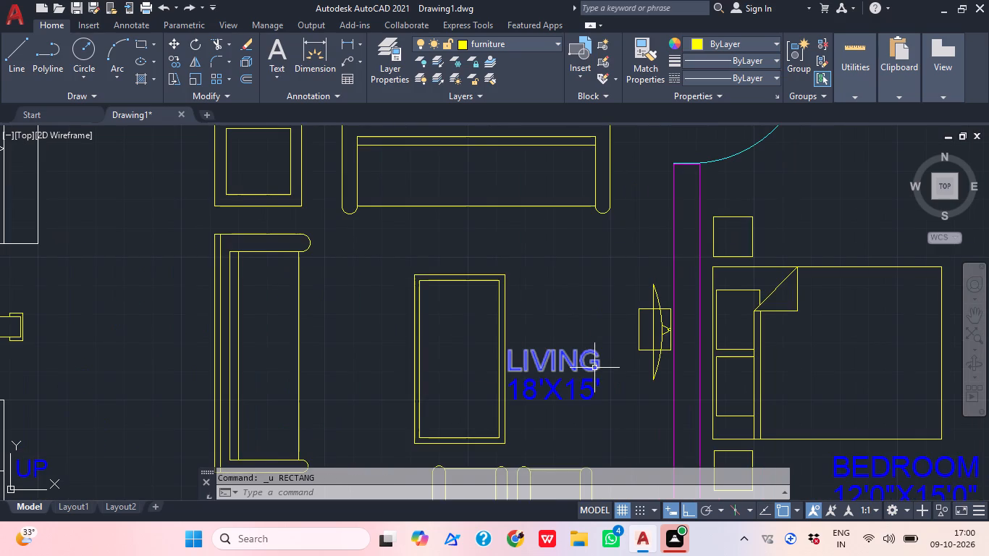
Draw a rectangle about 1'-4" by 2'-11" around the LIVING TV unit, just clear of the shared wall.
{"action": "key", "text": "r"}
{"action": "type", "text": "EC"}
{"action": "key", "text": "space"}
{"action": "scroll", "coordinate": [624, 313], "scroll_direction": "up", "scroll_amount": 2}
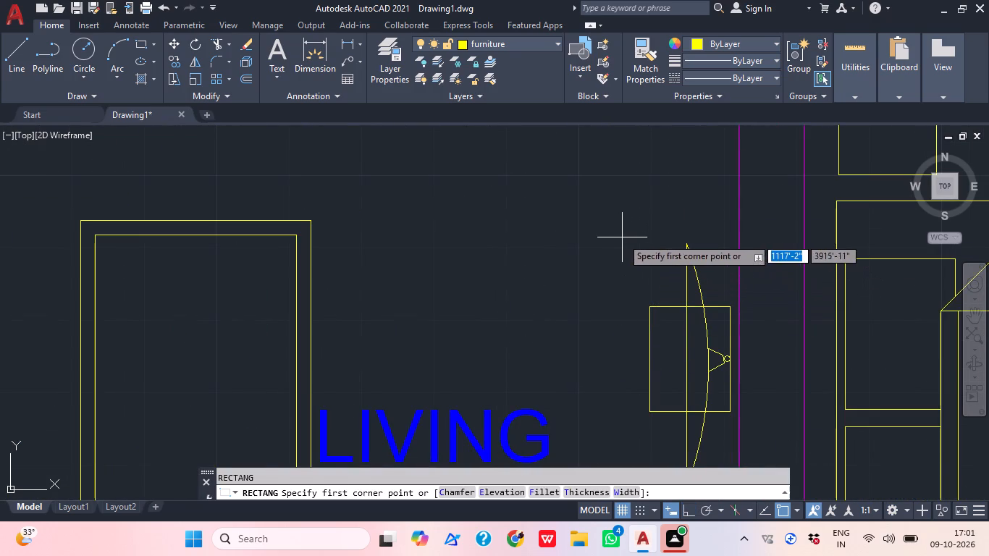
{"action": "left_click", "coordinate": [622, 239]}
{"action": "middle_click_drag", "start_coordinate": [633, 324], "coordinate": [678, 249]}
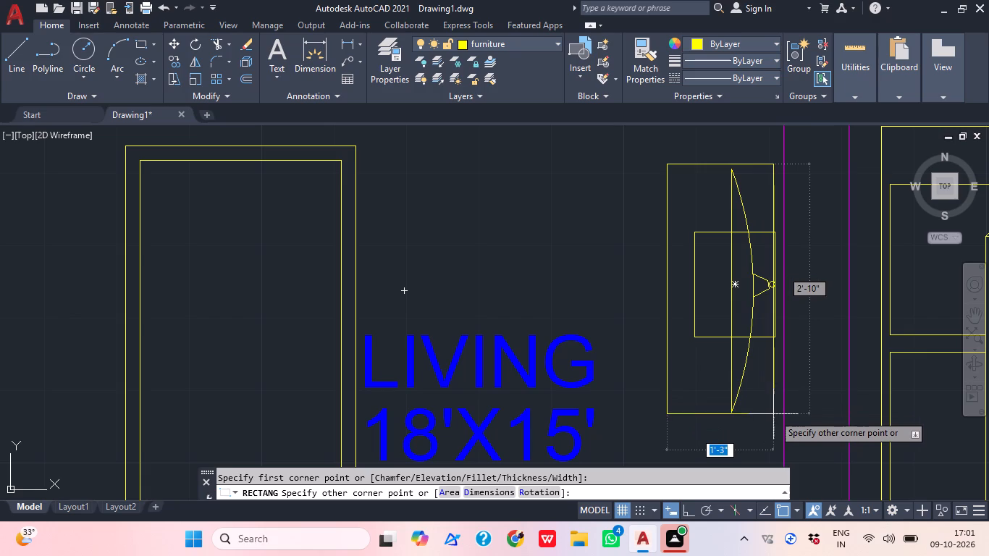
{"action": "middle_click_drag", "start_coordinate": [783, 407], "coordinate": [742, 429]}
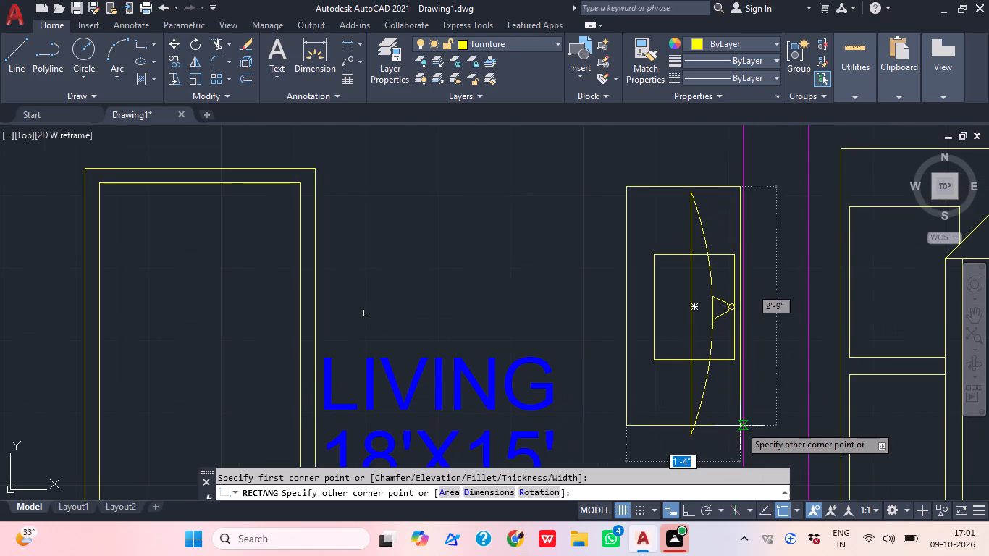
{"action": "scroll", "coordinate": [741, 424], "scroll_direction": "up", "scroll_amount": 1}
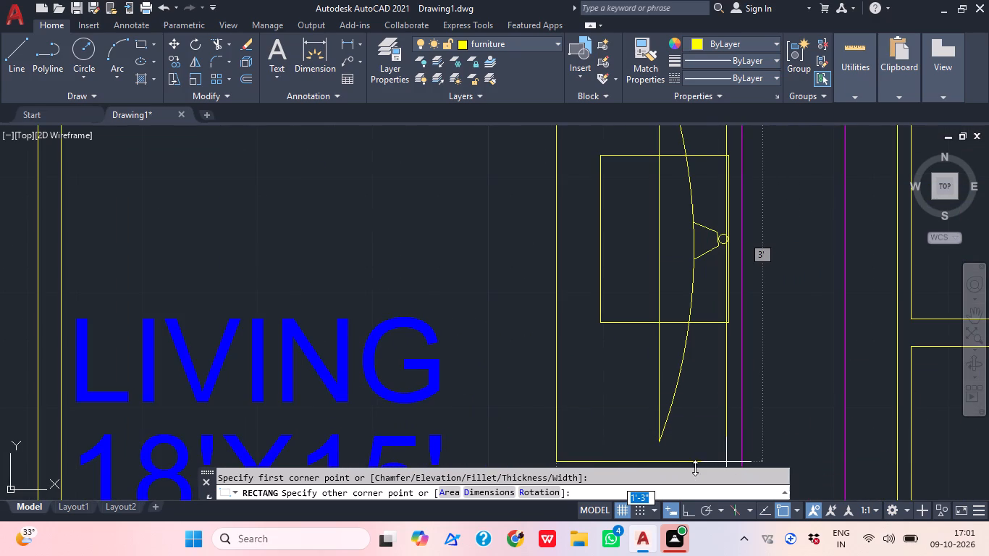
{"action": "scroll", "coordinate": [706, 386], "scroll_direction": "down", "scroll_amount": 2}
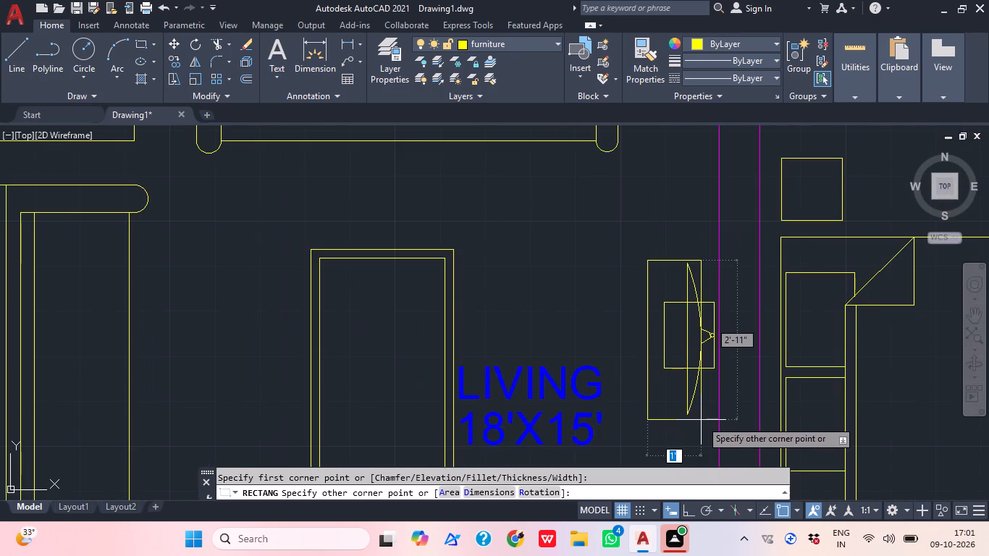
{"action": "scroll", "coordinate": [701, 420], "scroll_direction": "up", "scroll_amount": 1}
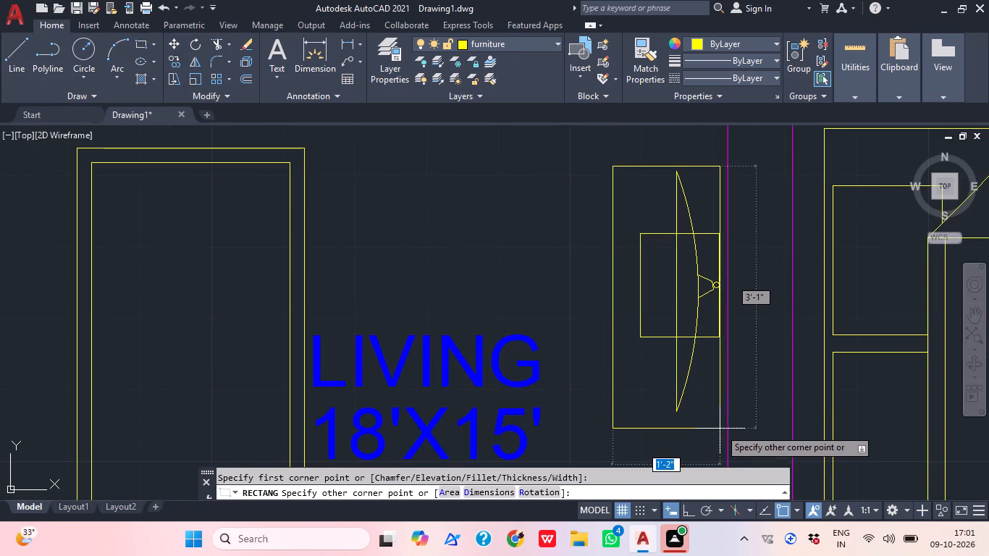
{"action": "scroll", "coordinate": [722, 429], "scroll_direction": "up", "scroll_amount": 2}
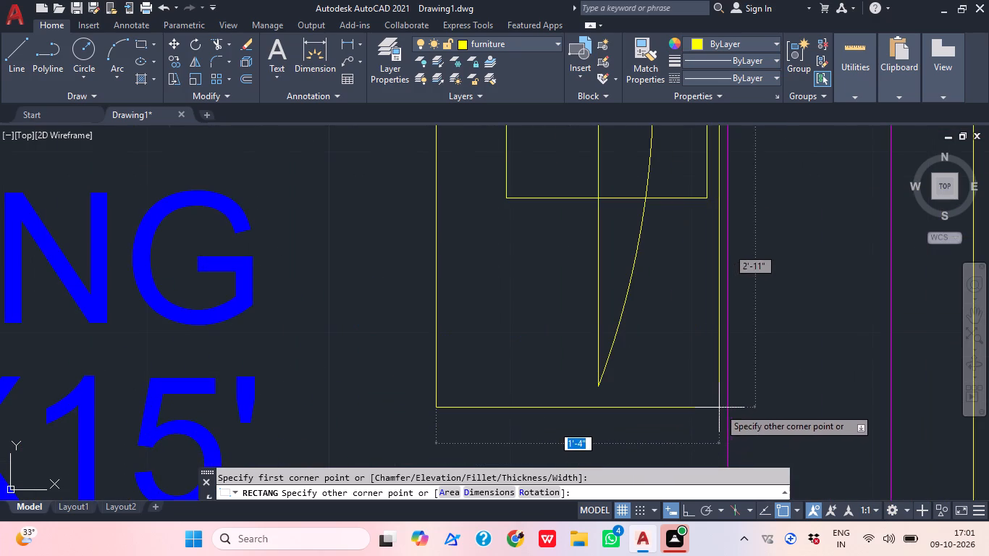
{"action": "left_click", "coordinate": [714, 397]}
Examine the TV unit placement and surrounding furniture in LIVING and BEDROOM 2.
{"action": "scroll", "coordinate": [781, 395], "scroll_direction": "down", "scroll_amount": 1}
{"action": "scroll", "coordinate": [791, 390], "scroll_direction": "up", "scroll_amount": 1}
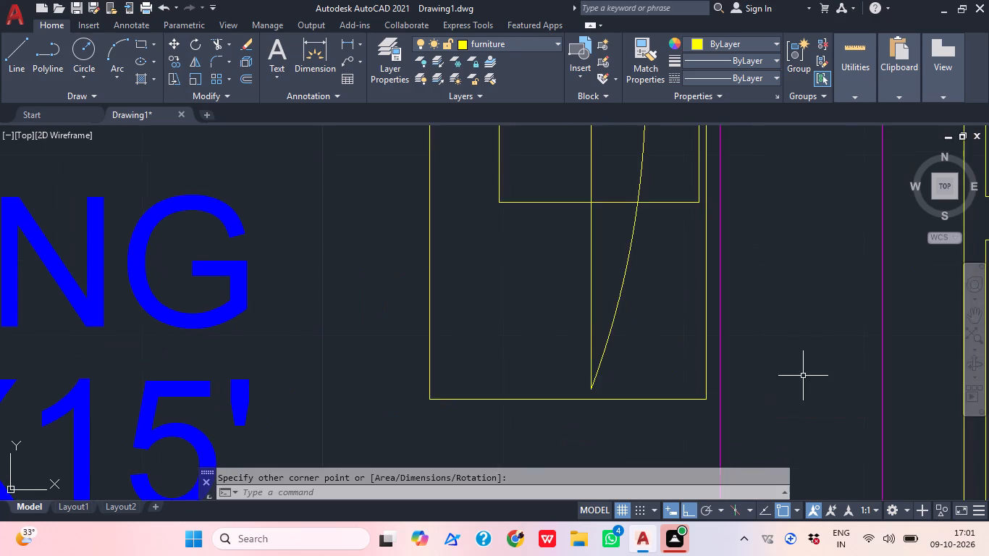
{"action": "middle_click_drag", "start_coordinate": [796, 384], "coordinate": [744, 463]}
{"action": "scroll", "coordinate": [790, 371], "scroll_direction": "down", "scroll_amount": 1}
{"action": "scroll", "coordinate": [699, 285], "scroll_direction": "down", "scroll_amount": 2}
{"action": "middle_click_drag", "start_coordinate": [697, 301], "coordinate": [696, 324]}
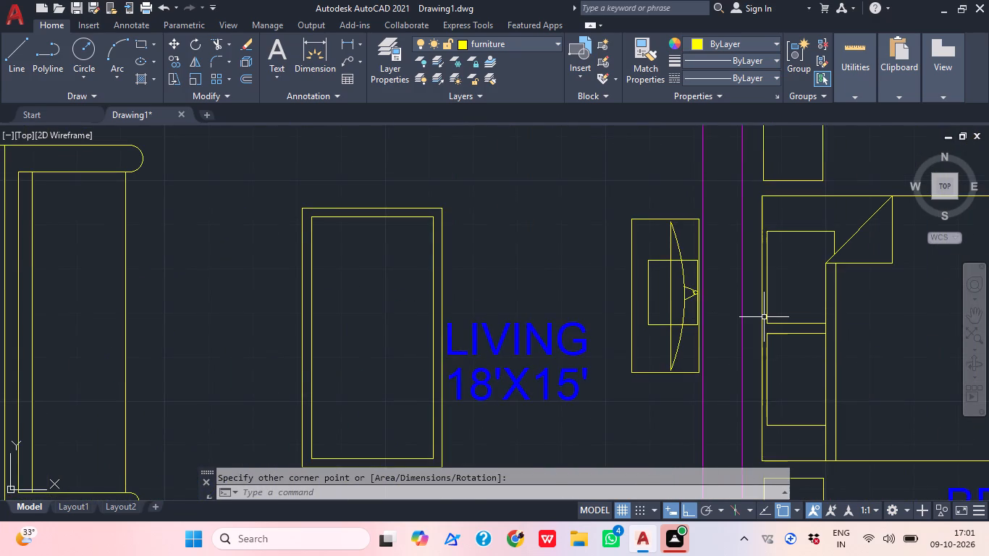
{"action": "scroll", "coordinate": [764, 317], "scroll_direction": "down", "scroll_amount": 2}
{"action": "scroll", "coordinate": [764, 315], "scroll_direction": "up", "scroll_amount": 3}
{"action": "scroll", "coordinate": [764, 315], "scroll_direction": "down", "scroll_amount": 1}
{"action": "middle_click_drag", "start_coordinate": [775, 345], "coordinate": [652, 371]}
{"action": "scroll", "coordinate": [665, 369], "scroll_direction": "up", "scroll_amount": 3}
{"action": "scroll", "coordinate": [726, 357], "scroll_direction": "down", "scroll_amount": 2}
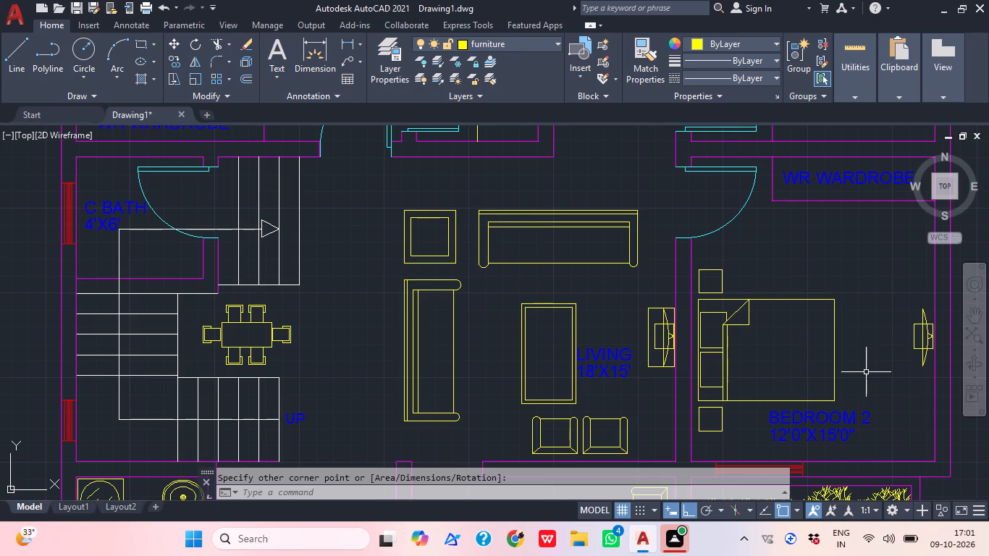
{"action": "middle_click_drag", "start_coordinate": [923, 354], "coordinate": [858, 363]}
{"action": "scroll", "coordinate": [867, 364], "scroll_direction": "up", "scroll_amount": 3}
{"action": "scroll", "coordinate": [867, 364], "scroll_direction": "down", "scroll_amount": 4}
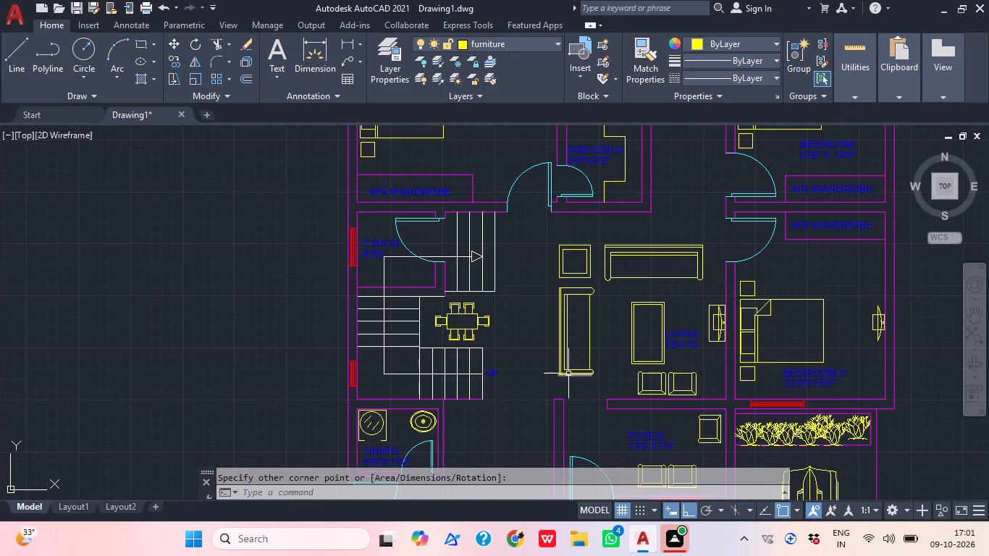
Scale down the LIVING TV unit together with its rectangular cabinet outline, using a base point inside the unit.
{"action": "scroll", "coordinate": [762, 354], "scroll_direction": "up", "scroll_amount": 2}
{"action": "scroll", "coordinate": [657, 314], "scroll_direction": "up", "scroll_amount": 3}
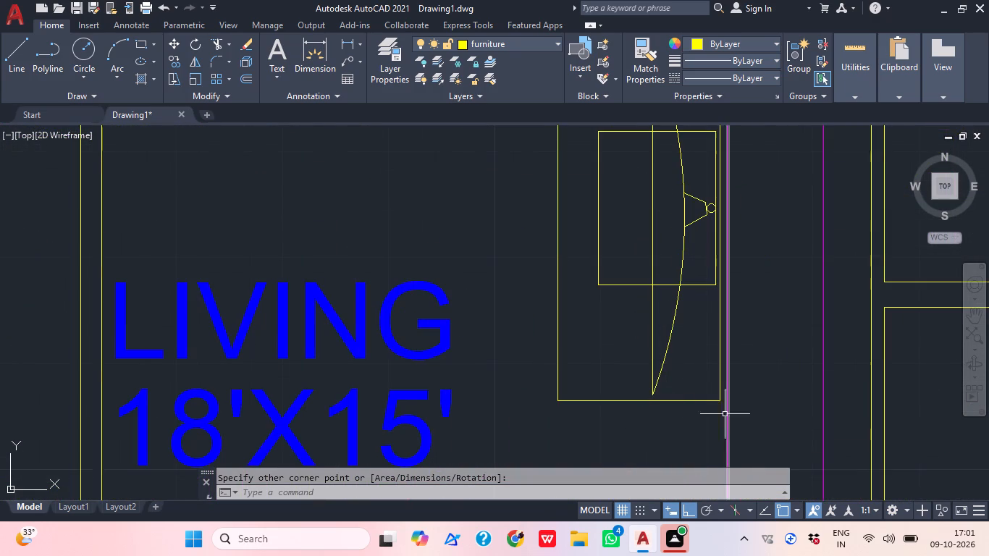
{"action": "left_click", "coordinate": [723, 421]}
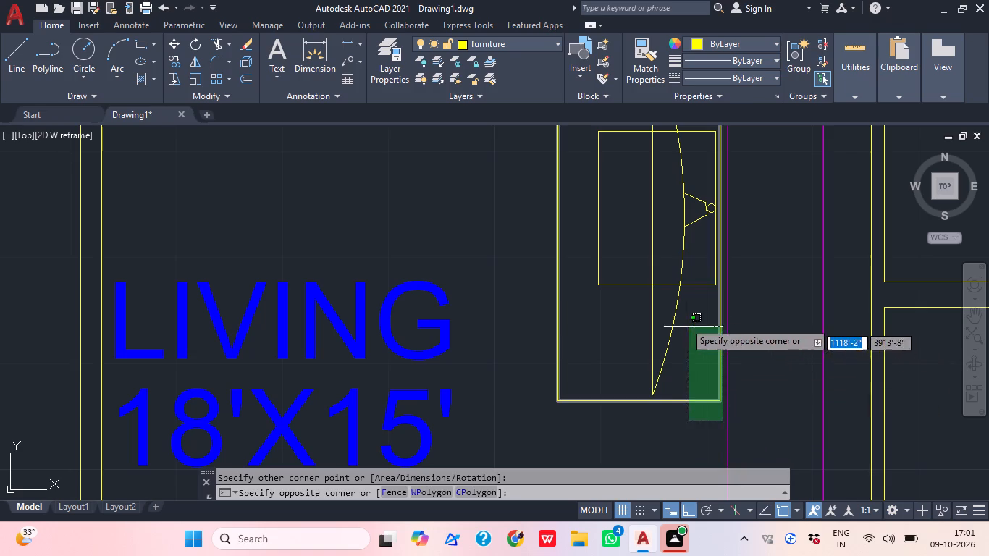
{"action": "middle_click_drag", "start_coordinate": [679, 273], "coordinate": [684, 306]}
{"action": "scroll", "coordinate": [671, 253], "scroll_direction": "down", "scroll_amount": 5}
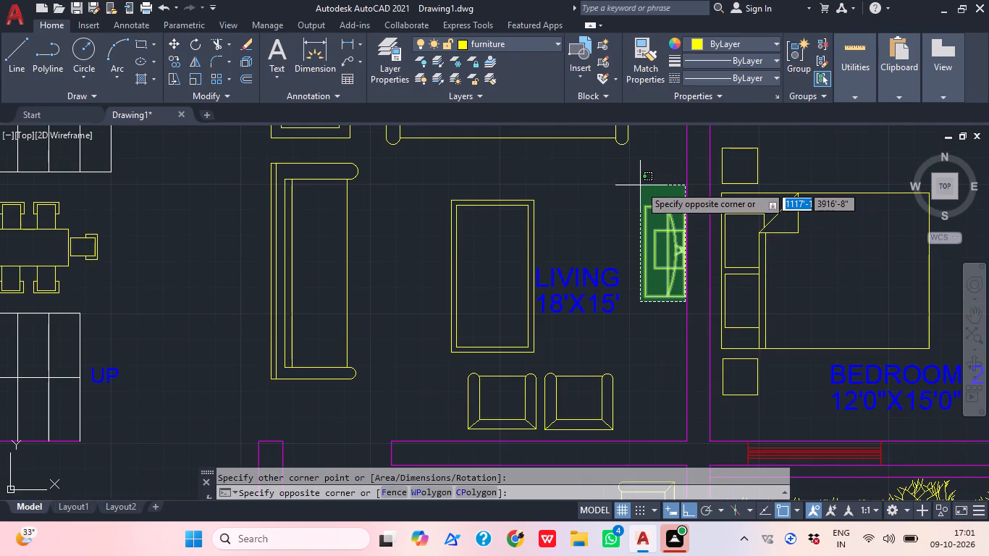
{"action": "scroll", "coordinate": [639, 185], "scroll_direction": "up", "scroll_amount": 2}
{"action": "left_click", "coordinate": [623, 190]}
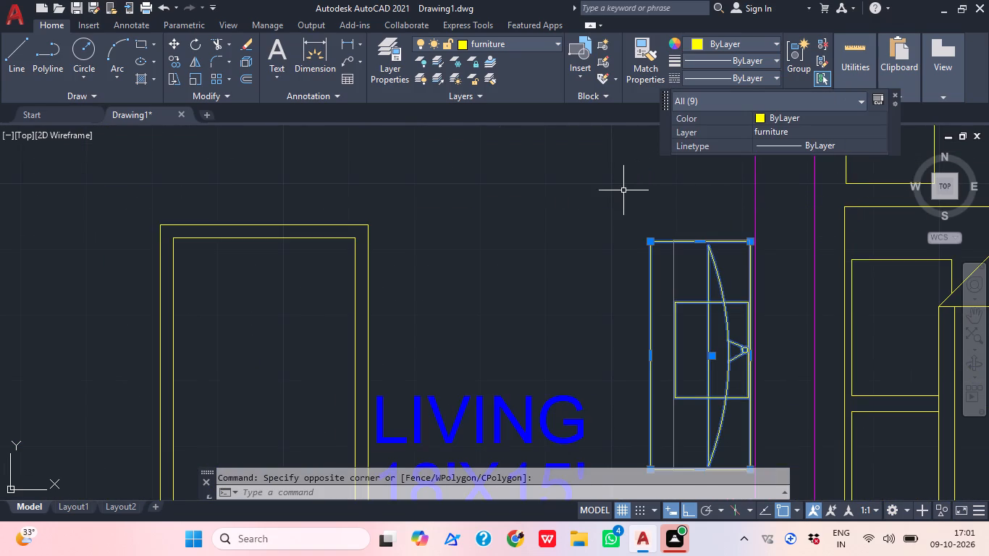
{"action": "type", "text": "SC"}
{"action": "key", "text": "space"}
{"action": "left_click", "coordinate": [717, 382]}
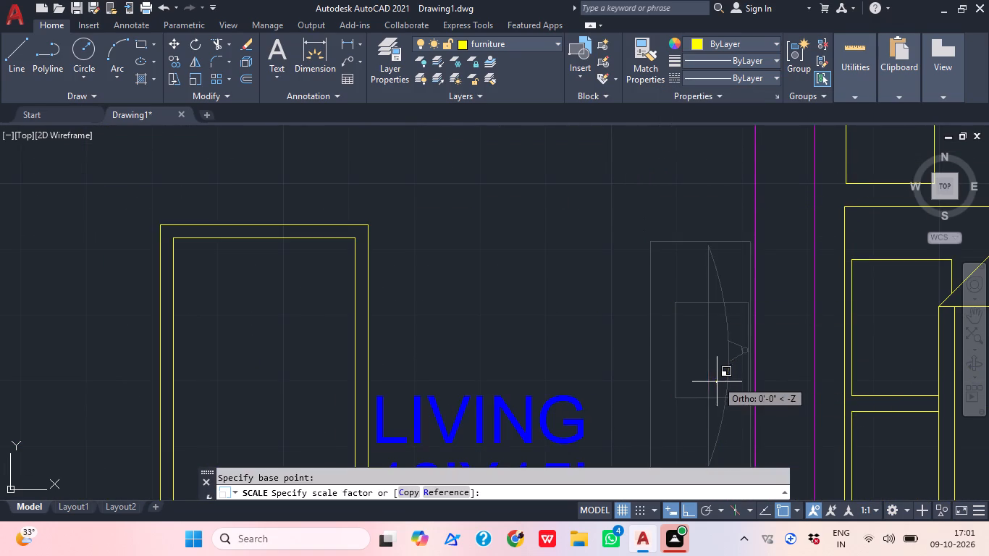
{"action": "middle_click_drag", "start_coordinate": [750, 434], "coordinate": [751, 354]}
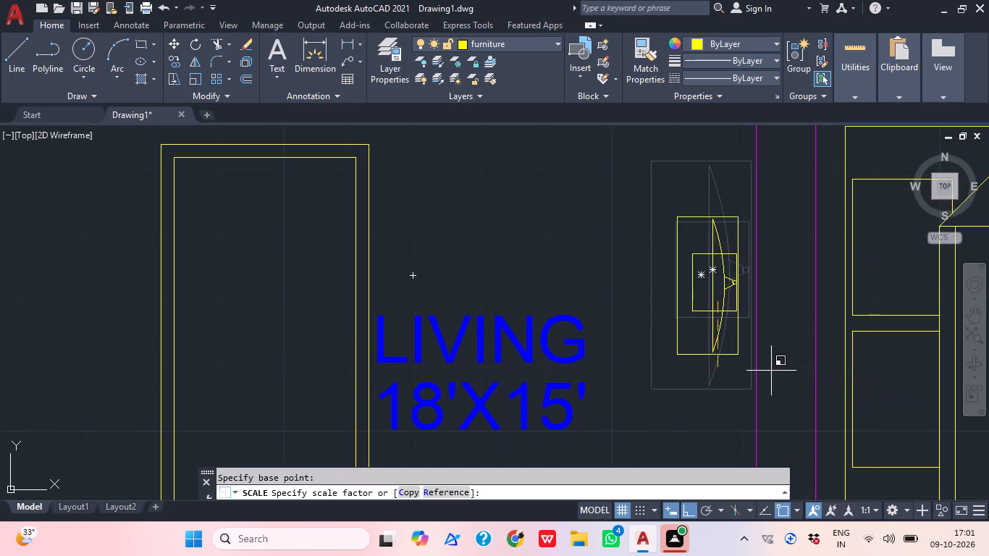
{"action": "left_click", "coordinate": [753, 382]}
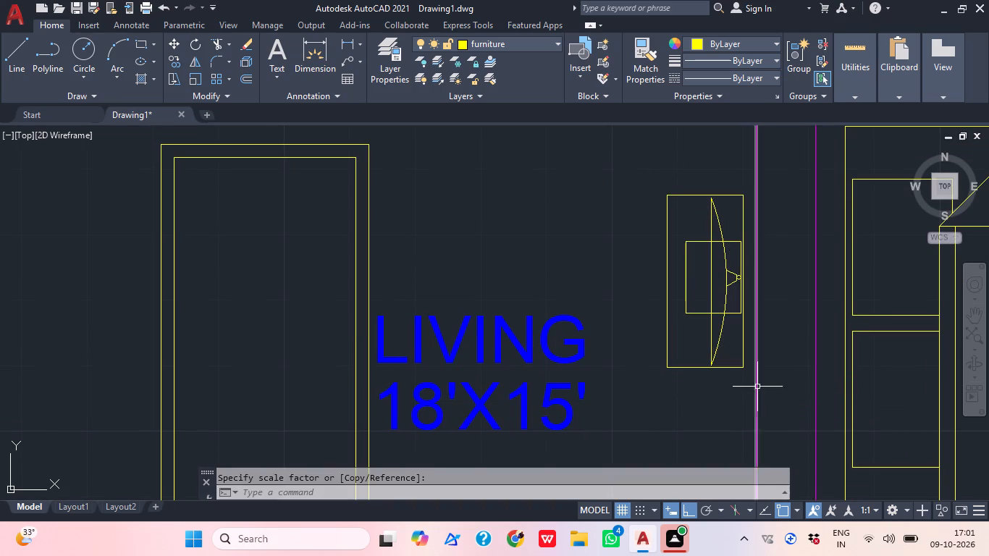
Move the reduced LIVING TV unit and its outline horizontally toward BEDROOM 2, just clear of the shared wall.
{"action": "left_click", "coordinate": [728, 416]}
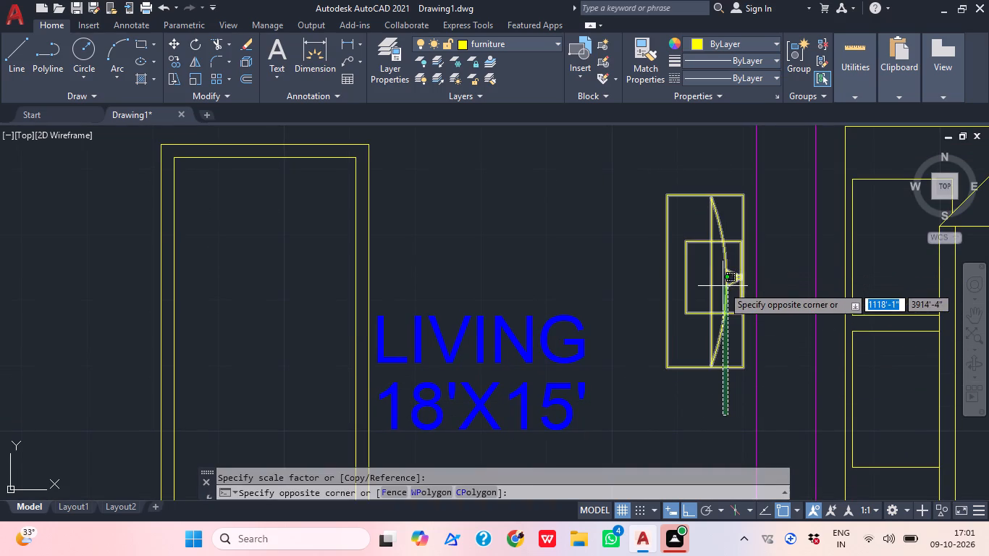
{"action": "key", "text": "Escape"}
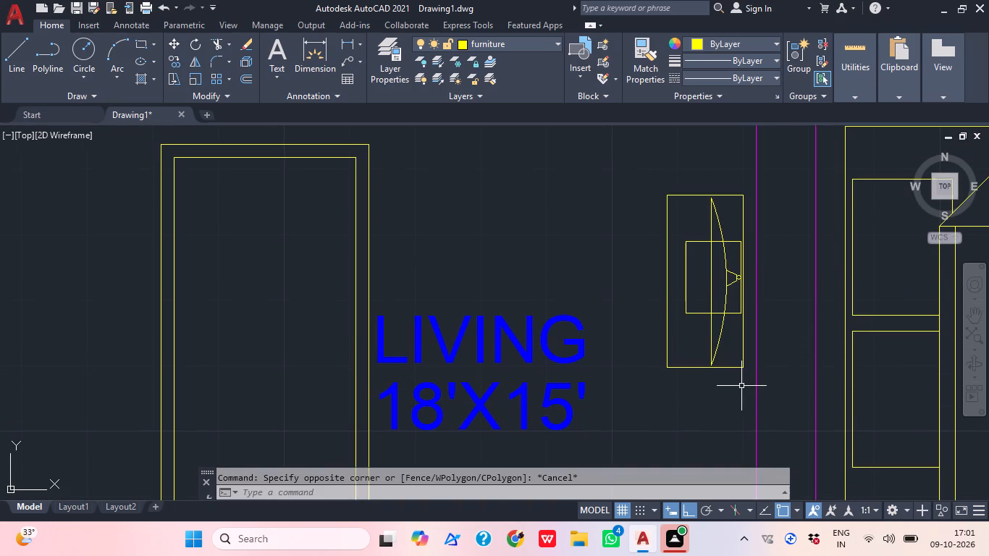
{"action": "left_click", "coordinate": [748, 387]}
{"action": "left_click", "coordinate": [659, 167]}
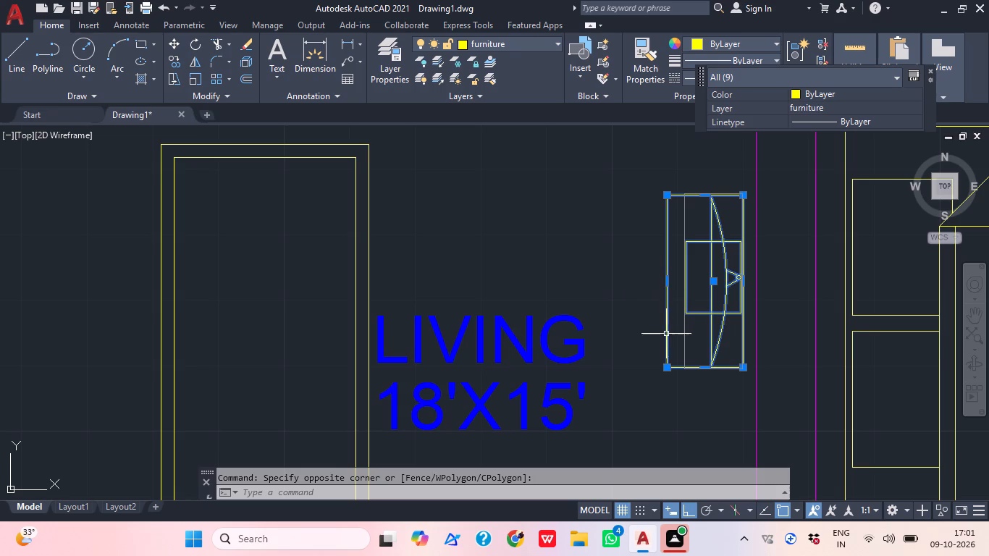
{"action": "type", "text": "M"}
{"action": "key", "text": "space"}
{"action": "left_click", "coordinate": [696, 323]}
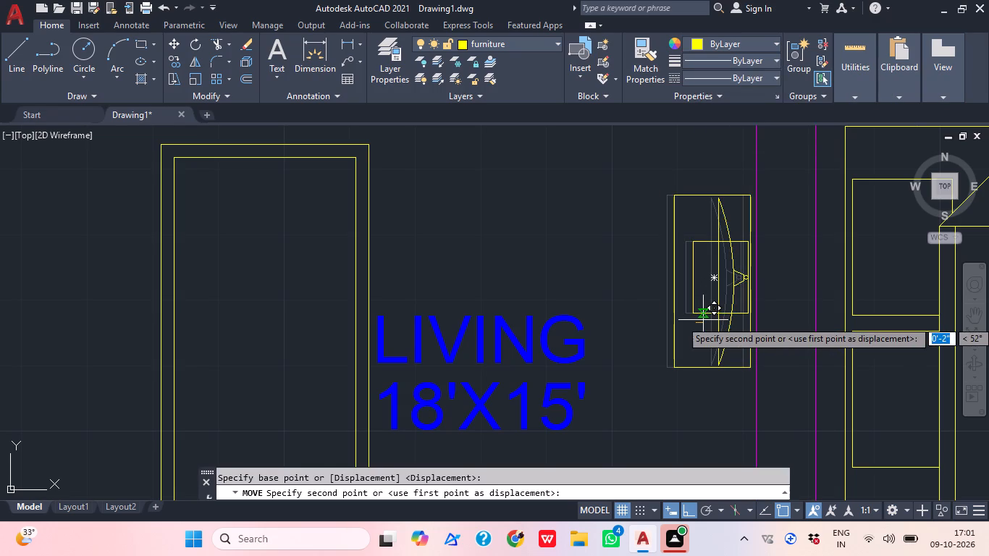
{"action": "left_click", "coordinate": [703, 320]}
Examine the furniture layout across LIVING and the bedrooms for rooms without a TV unit.
{"action": "scroll", "coordinate": [704, 320], "scroll_direction": "down", "scroll_amount": 3}
{"action": "middle_click_drag", "start_coordinate": [723, 319], "coordinate": [613, 319]}
{"action": "middle_click_drag", "start_coordinate": [859, 245], "coordinate": [809, 279]}
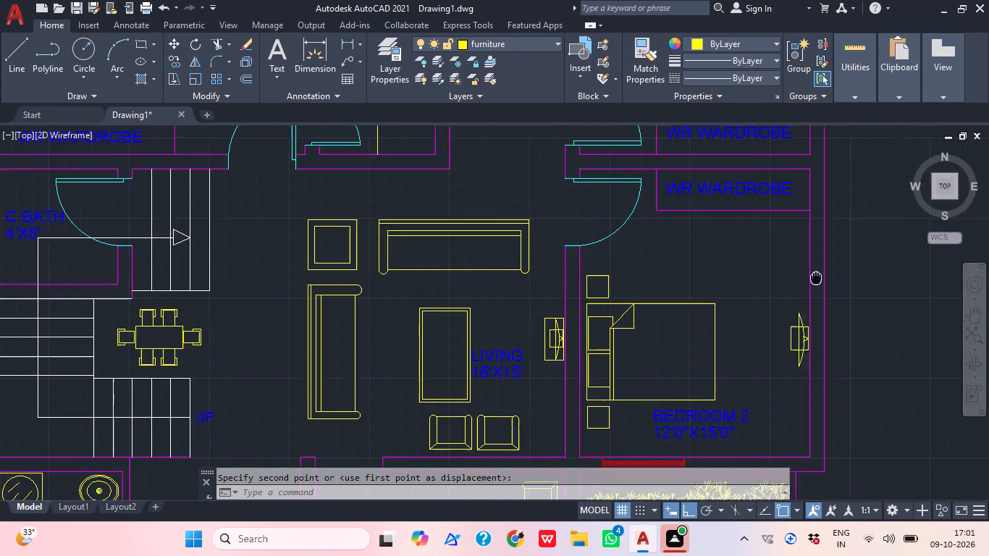
{"action": "middle_click_drag", "start_coordinate": [809, 279], "coordinate": [769, 292]}
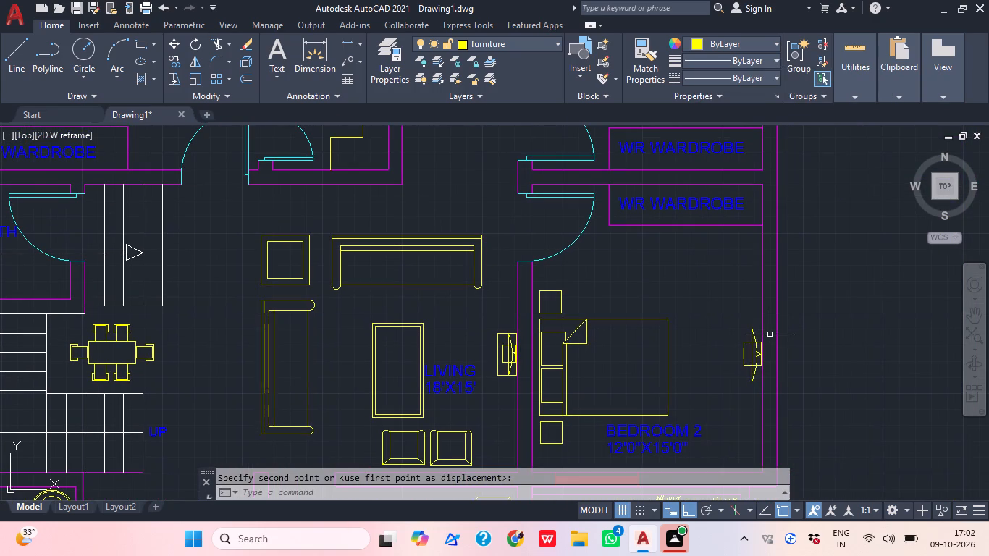
{"action": "scroll", "coordinate": [715, 346], "scroll_direction": "down", "scroll_amount": 1}
{"action": "middle_click_drag", "start_coordinate": [715, 346], "coordinate": [709, 376]}
{"action": "middle_click", "coordinate": [700, 334]}
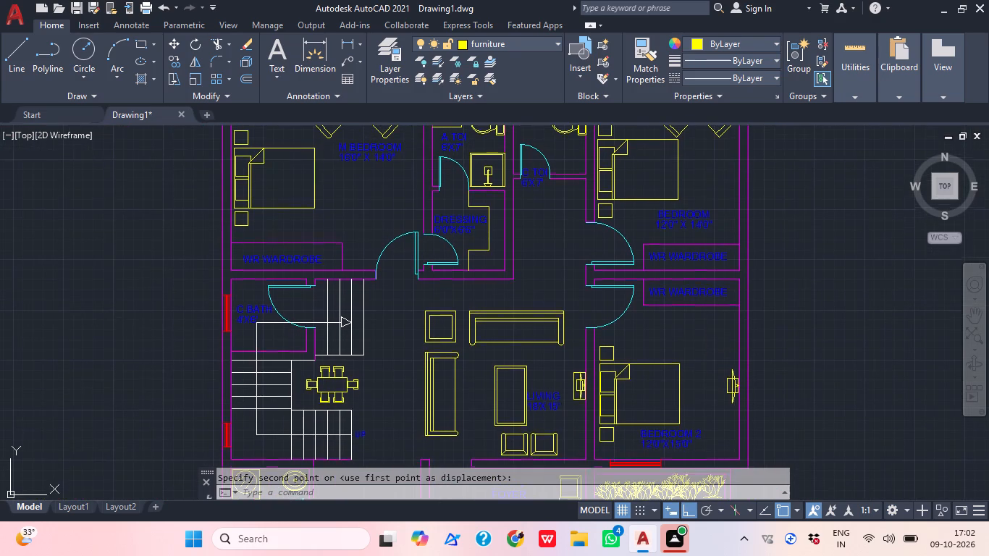
{"action": "middle_click_drag", "start_coordinate": [689, 360], "coordinate": [685, 389]}
{"action": "scroll", "coordinate": [696, 281], "scroll_direction": "down", "scroll_amount": 1}
{"action": "middle_click_drag", "start_coordinate": [694, 303], "coordinate": [694, 323]}
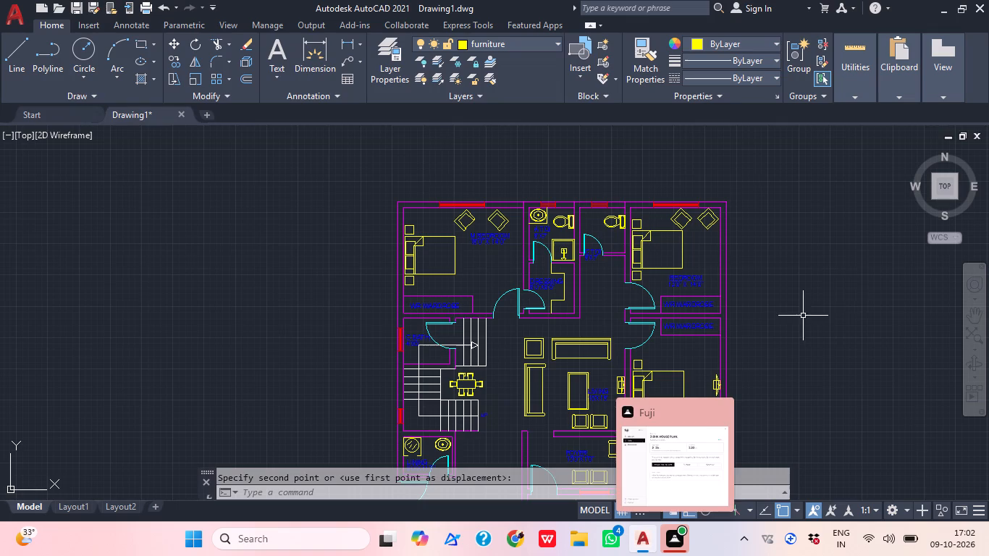
Copy BEDROOM 2's grouped TV unit about 18'-3" straight up along the outer wall into the 12'0" x 14'0" BEDROOM.
{"action": "middle_click_drag", "start_coordinate": [705, 382], "coordinate": [681, 370]}
{"action": "scroll", "coordinate": [690, 375], "scroll_direction": "up", "scroll_amount": 3}
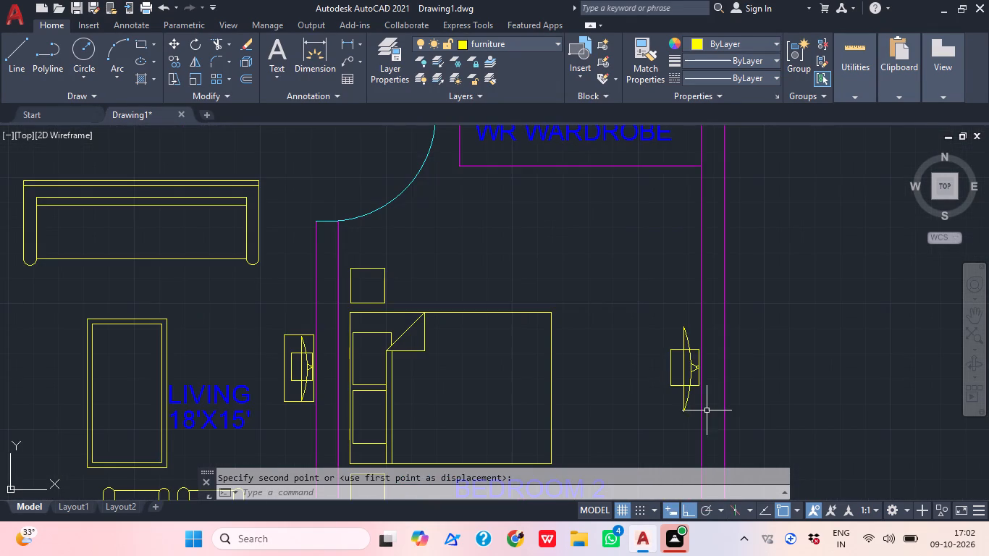
{"action": "middle_click_drag", "start_coordinate": [688, 416], "coordinate": [639, 416]}
{"action": "scroll", "coordinate": [649, 420], "scroll_direction": "up", "scroll_amount": 2}
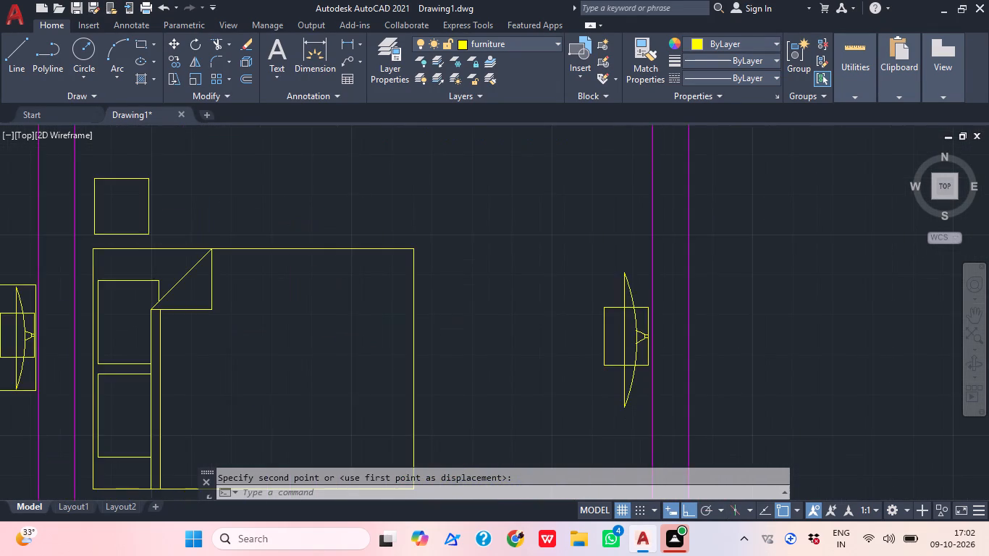
{"action": "left_click", "coordinate": [639, 426]}
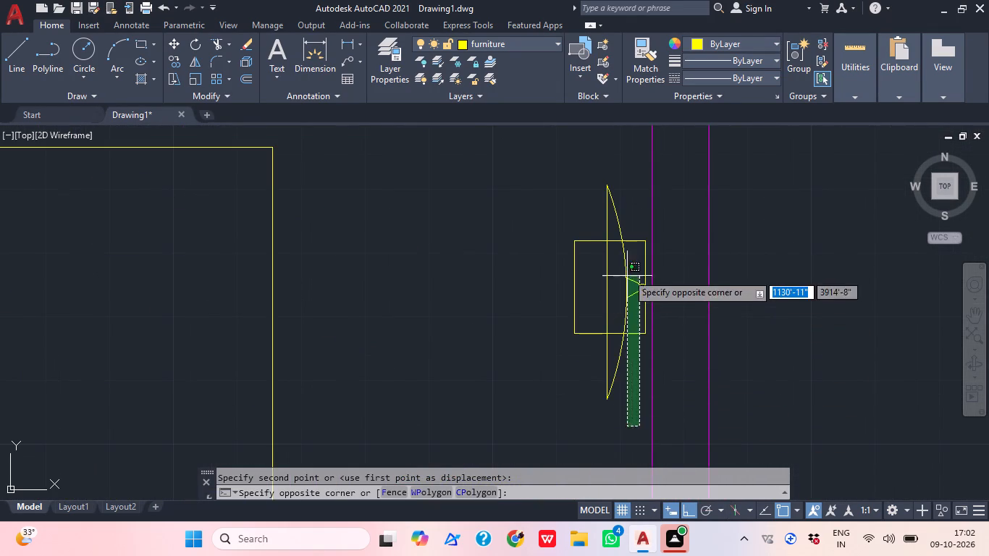
{"action": "left_click", "coordinate": [568, 193]}
{"action": "middle_click_drag", "start_coordinate": [582, 287], "coordinate": [581, 353]}
{"action": "scroll", "coordinate": [581, 353], "scroll_direction": "down", "scroll_amount": 1}
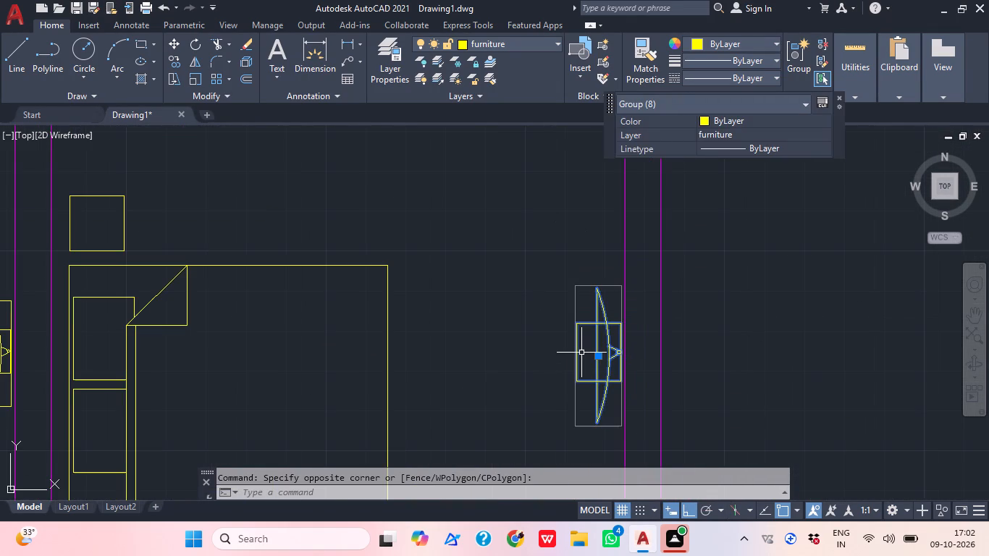
{"action": "type", "text": "CO"}
{"action": "key", "text": "space"}
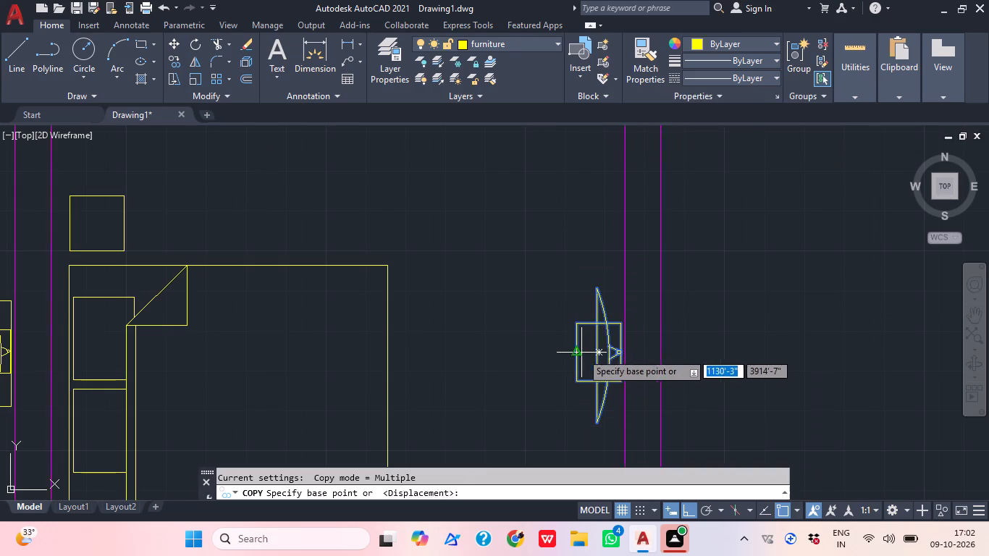
{"action": "left_click", "coordinate": [572, 355]}
{"action": "scroll", "coordinate": [591, 336], "scroll_direction": "down", "scroll_amount": 4}
{"action": "middle_click_drag", "start_coordinate": [683, 277], "coordinate": [568, 389]}
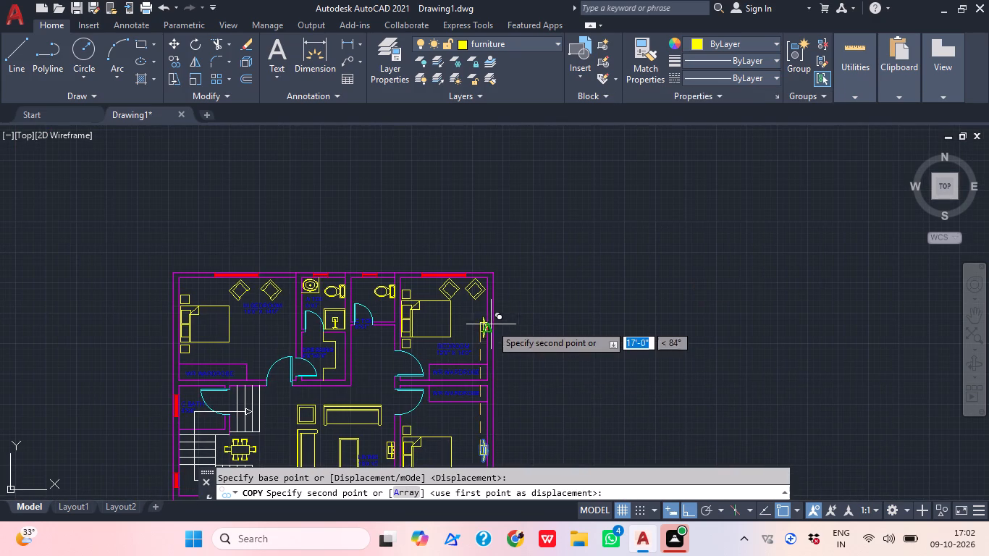
{"action": "scroll", "coordinate": [491, 325], "scroll_direction": "up", "scroll_amount": 2}
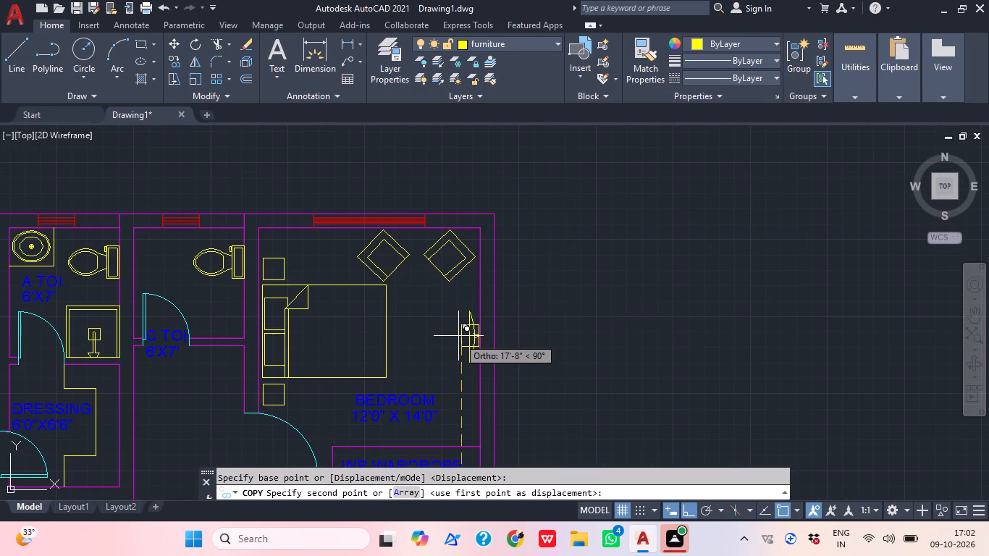
{"action": "scroll", "coordinate": [465, 334], "scroll_direction": "up", "scroll_amount": 2}
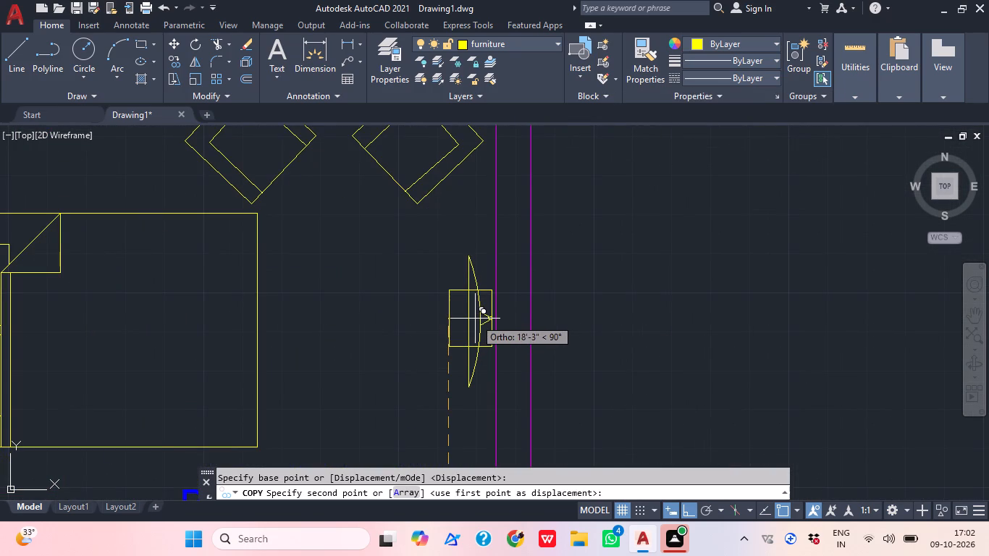
{"action": "left_click", "coordinate": [475, 319]}
With Ortho off, place another copy of the TV unit in M BEDROOM, against the wall shared with A TOI.
{"action": "scroll", "coordinate": [565, 313], "scroll_direction": "down", "scroll_amount": 2}
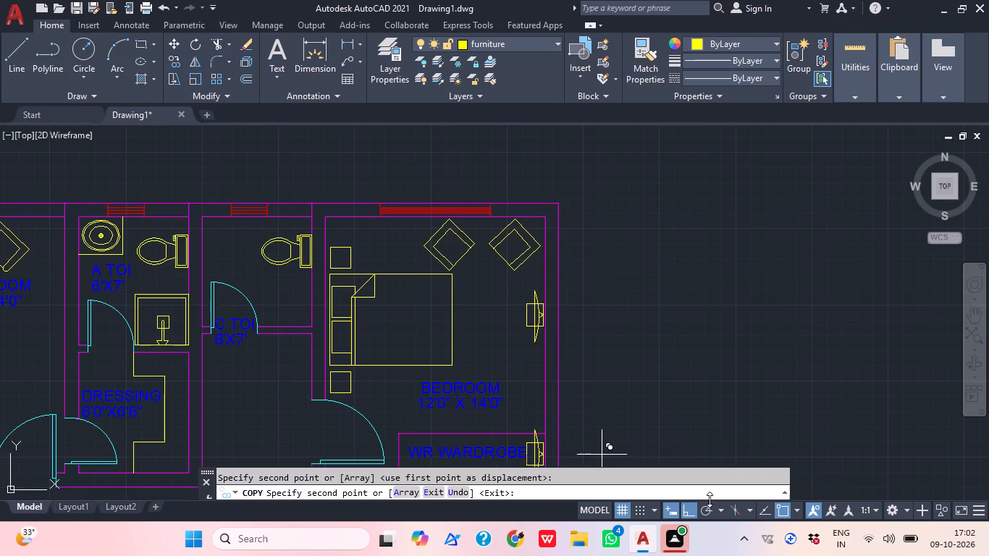
{"action": "left_click", "coordinate": [686, 512]}
{"action": "middle_click_drag", "start_coordinate": [707, 395], "coordinate": [988, 354]}
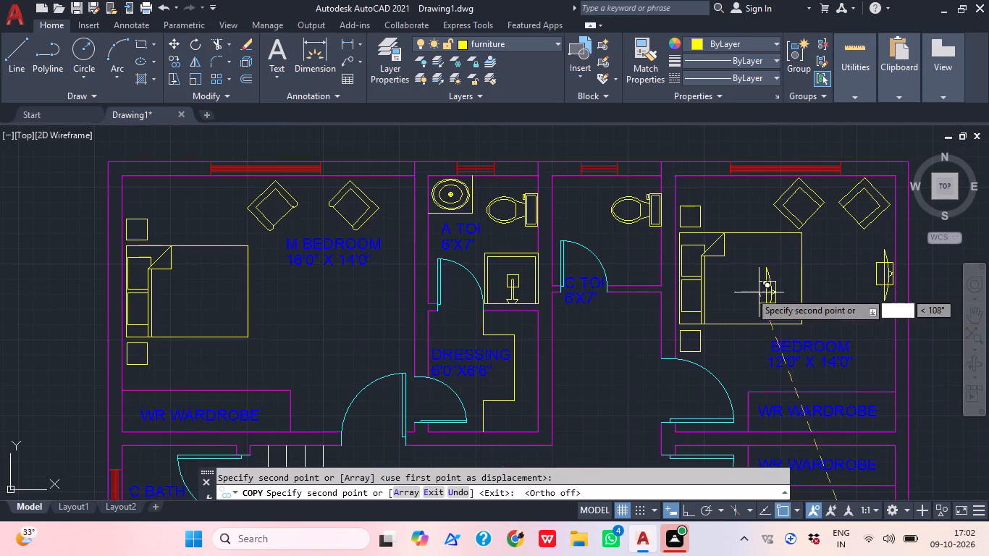
{"action": "scroll", "coordinate": [384, 284], "scroll_direction": "up", "scroll_amount": 1}
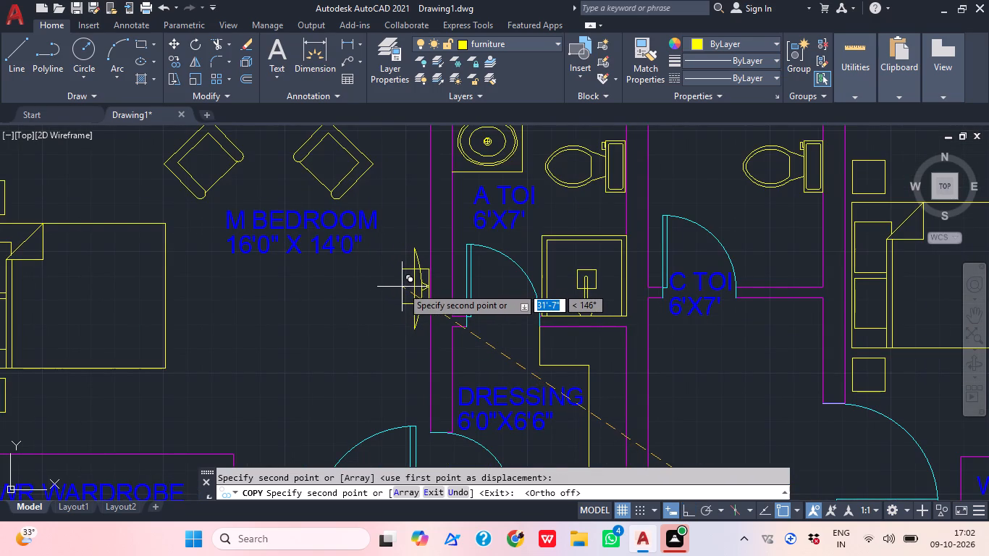
{"action": "scroll", "coordinate": [395, 287], "scroll_direction": "up", "scroll_amount": 2}
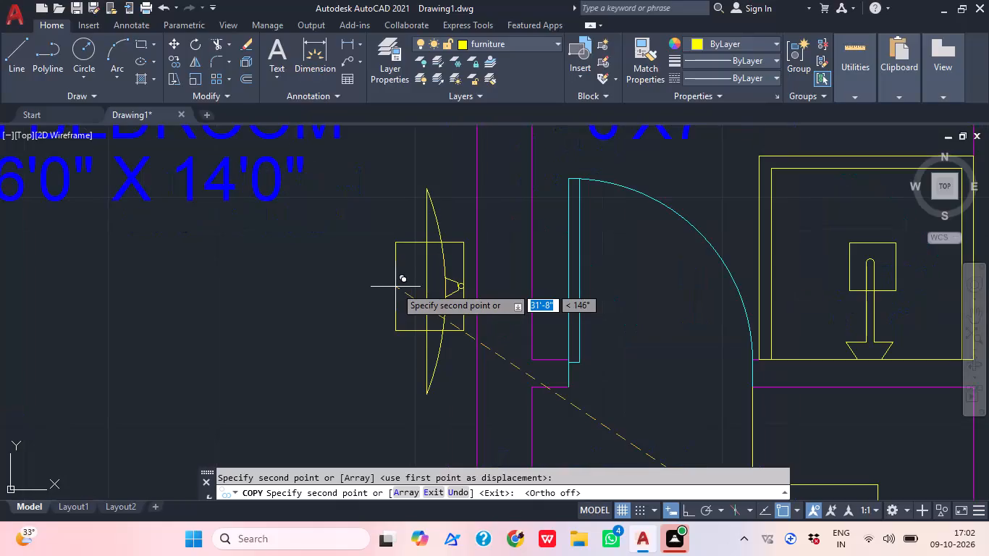
{"action": "left_click", "coordinate": [398, 285]}
{"action": "scroll", "coordinate": [488, 266], "scroll_direction": "down", "scroll_amount": 1}
{"action": "key", "text": "Escape"}
Start saving the drawing in the AUTO CADD folder, with PLAN FOR 3BHK as the file name.
{"action": "scroll", "coordinate": [510, 269], "scroll_direction": "down", "scroll_amount": 3}
{"action": "scroll", "coordinate": [551, 266], "scroll_direction": "up", "scroll_amount": 2}
{"action": "scroll", "coordinate": [551, 266], "scroll_direction": "down", "scroll_amount": 3}
{"action": "middle_click_drag", "start_coordinate": [620, 372], "coordinate": [578, 309]}
{"action": "key", "text": "ctrl+s"}
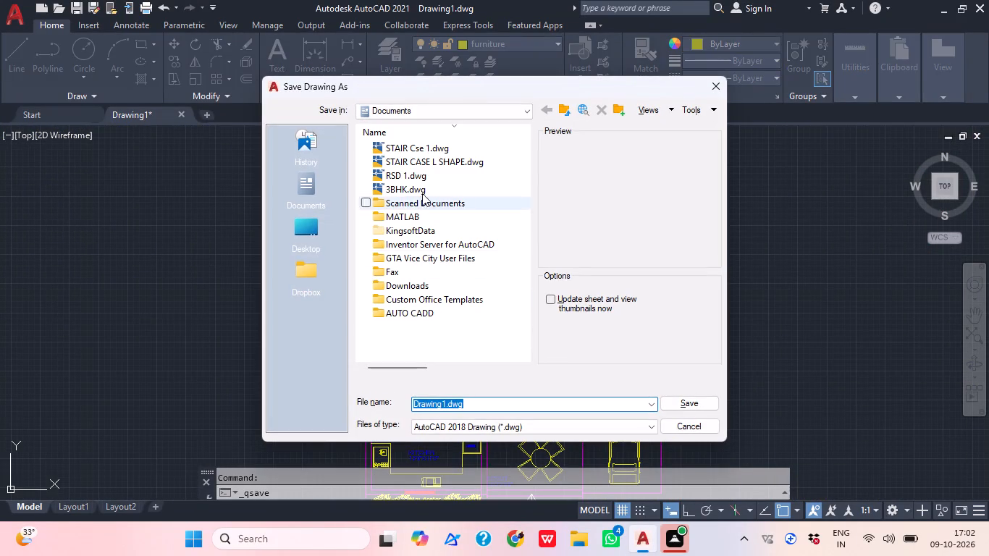
{"action": "double_click", "coordinate": [436, 316]}
{"action": "left_click", "coordinate": [466, 405]}
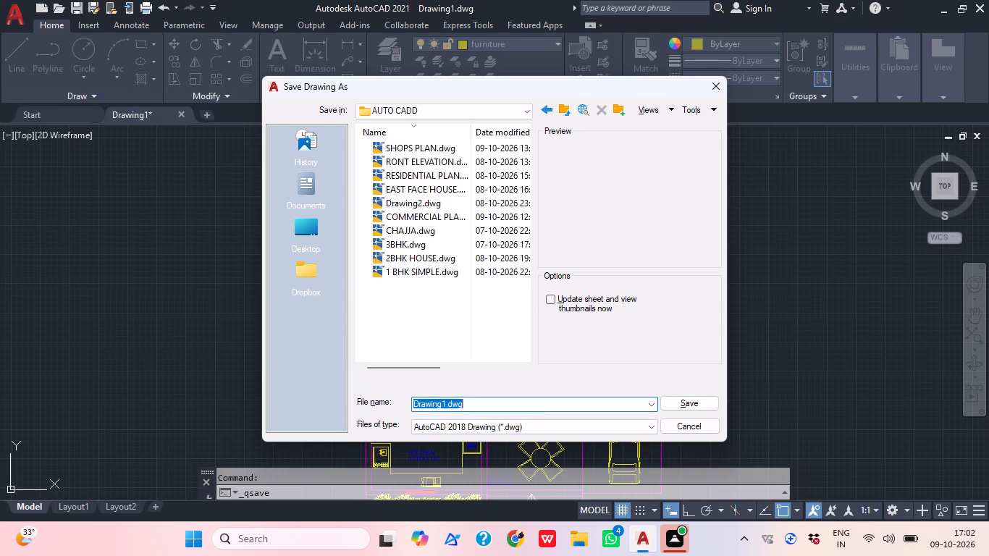
{"action": "key", "text": "BackSpace"}
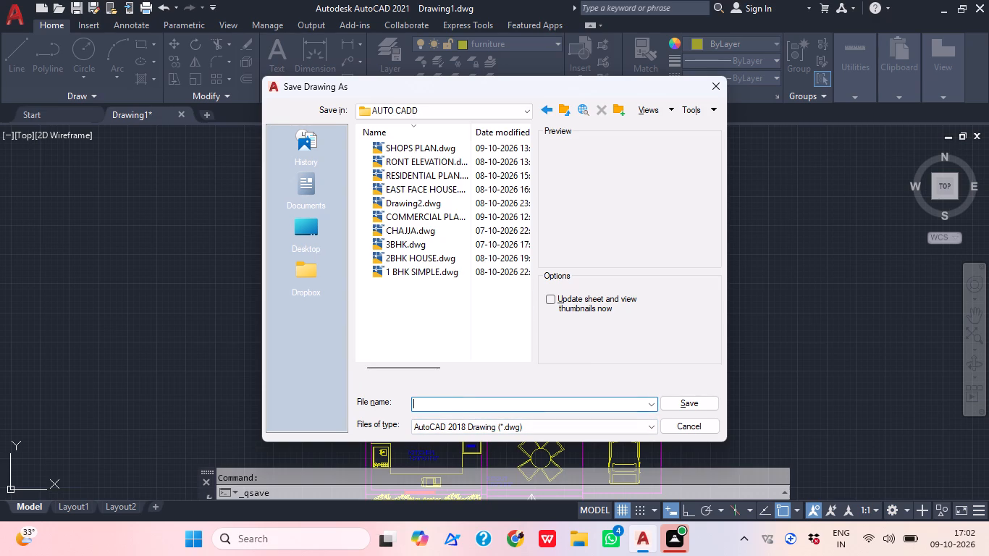
{"action": "key", "text": "3"}
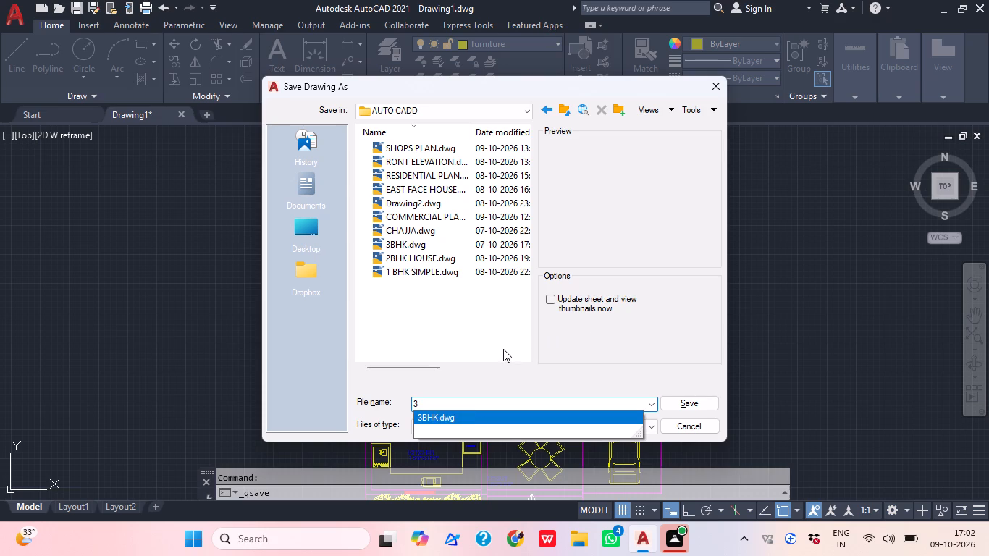
{"action": "key", "text": "BackSpace"}
{"action": "type", "text": "PLA"}
{"action": "type", "text": "N"}
{"action": "key", "text": "space"}
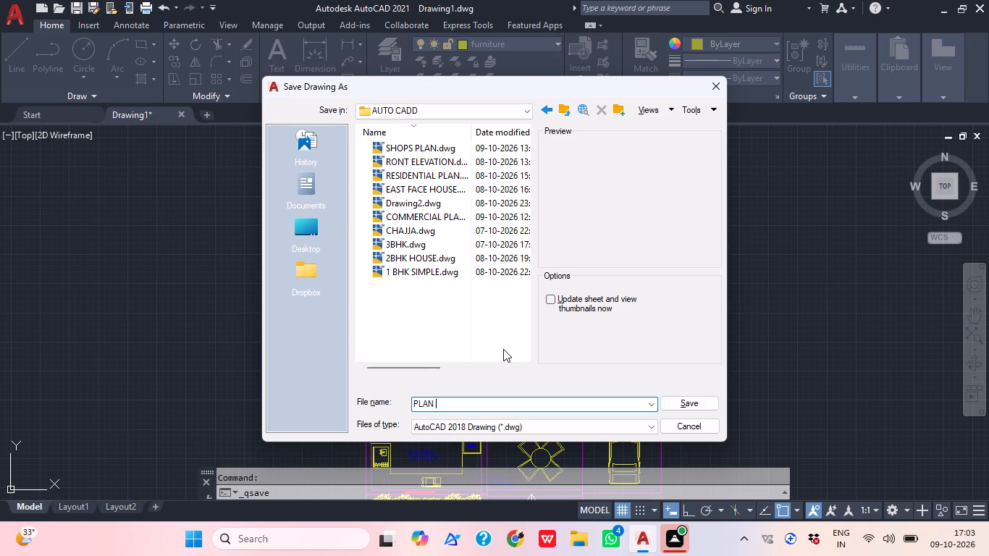
{"action": "key", "text": "f"}
{"action": "key", "text": "o"}
{"action": "type", "text": "R"}
{"action": "key", "text": "space"}
{"action": "type", "text": "3B"}
{"action": "type", "text": "HK"}
Shorten the file name to PLAN 3BHK and save the drawing.
{"action": "left_click", "coordinate": [454, 398]}
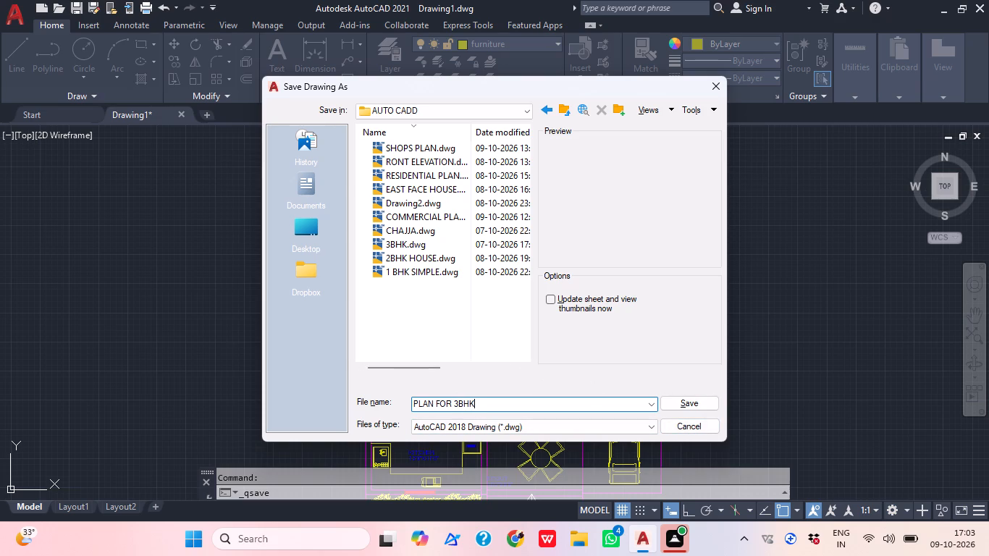
{"action": "left_click", "coordinate": [446, 400]}
{"action": "left_click", "coordinate": [456, 403]}
{"action": "left_click", "coordinate": [450, 402]}
{"action": "key", "text": "BackSpace"}
{"action": "key", "text": "BackSpace"}
{"action": "key", "text": "BackSpace"}
{"action": "key", "text": "BackSpace"}
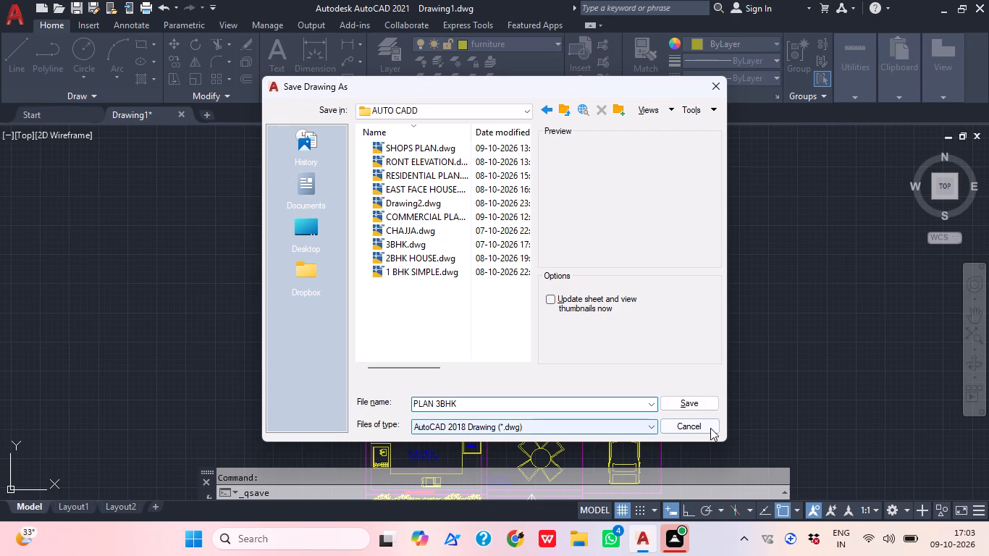
{"action": "left_click", "coordinate": [699, 409]}
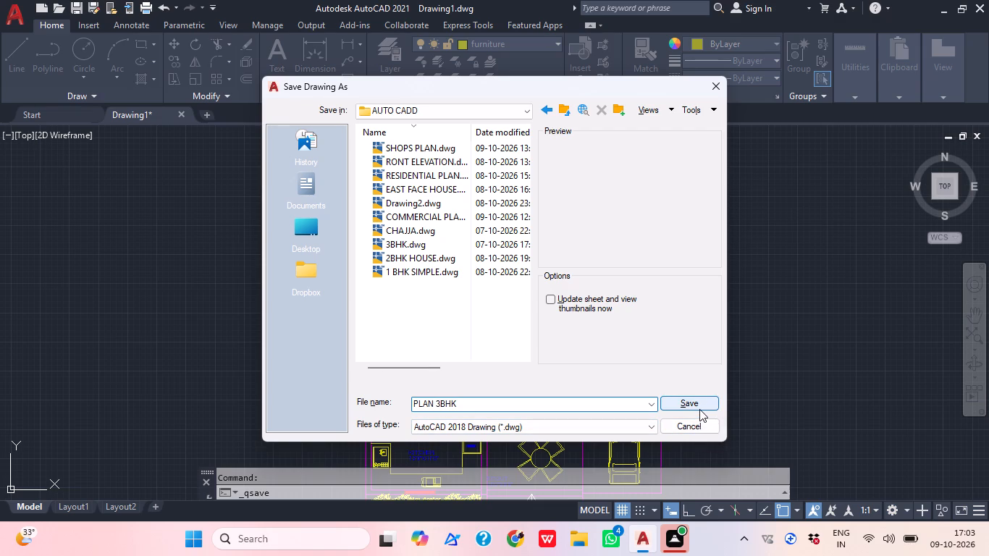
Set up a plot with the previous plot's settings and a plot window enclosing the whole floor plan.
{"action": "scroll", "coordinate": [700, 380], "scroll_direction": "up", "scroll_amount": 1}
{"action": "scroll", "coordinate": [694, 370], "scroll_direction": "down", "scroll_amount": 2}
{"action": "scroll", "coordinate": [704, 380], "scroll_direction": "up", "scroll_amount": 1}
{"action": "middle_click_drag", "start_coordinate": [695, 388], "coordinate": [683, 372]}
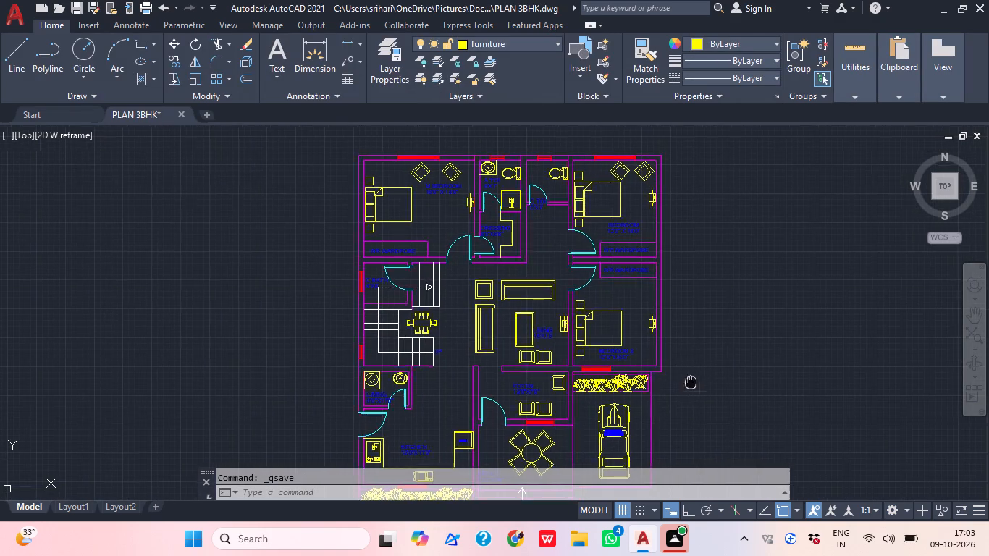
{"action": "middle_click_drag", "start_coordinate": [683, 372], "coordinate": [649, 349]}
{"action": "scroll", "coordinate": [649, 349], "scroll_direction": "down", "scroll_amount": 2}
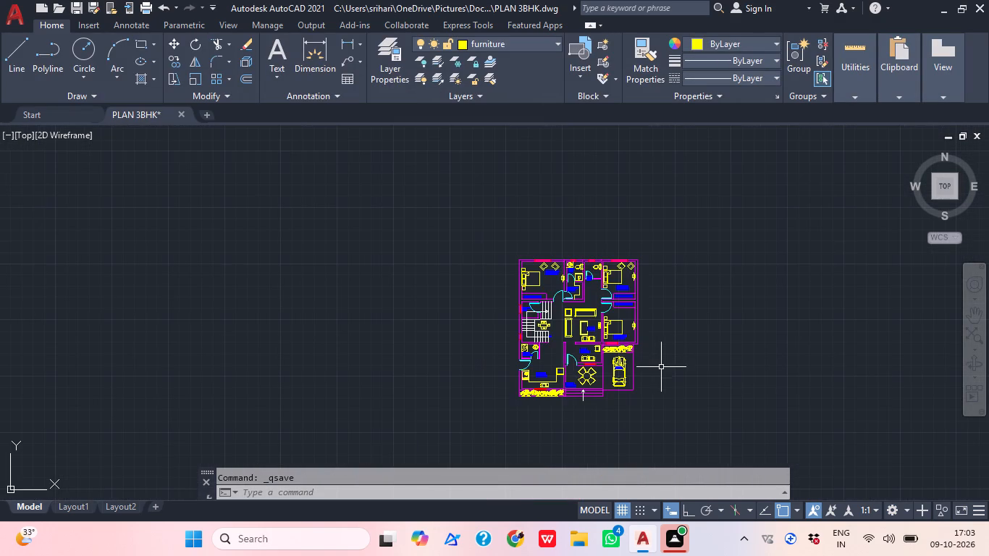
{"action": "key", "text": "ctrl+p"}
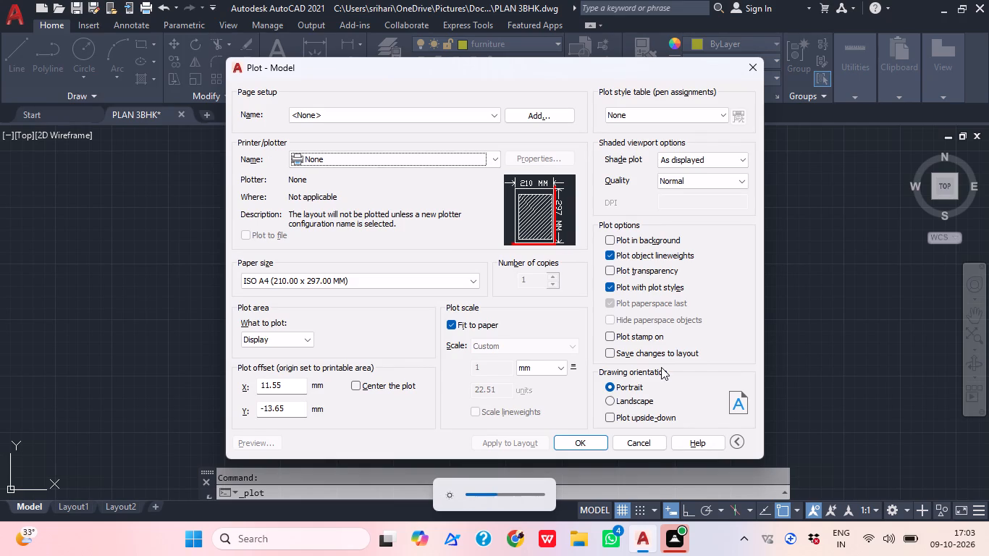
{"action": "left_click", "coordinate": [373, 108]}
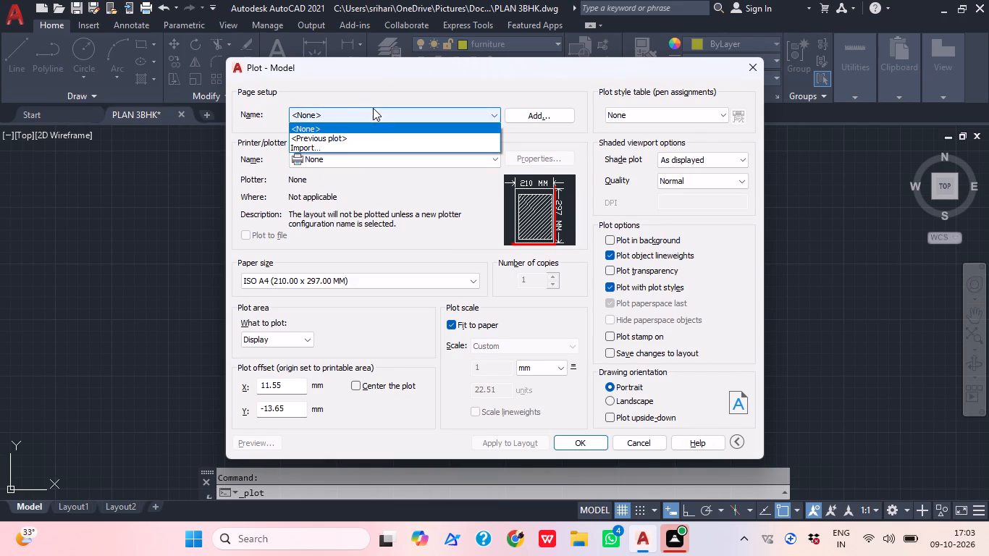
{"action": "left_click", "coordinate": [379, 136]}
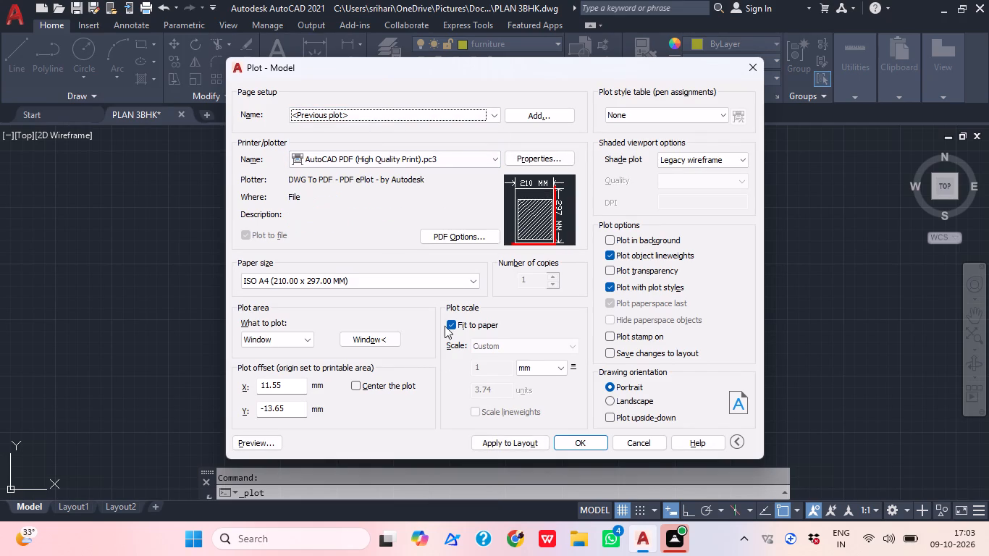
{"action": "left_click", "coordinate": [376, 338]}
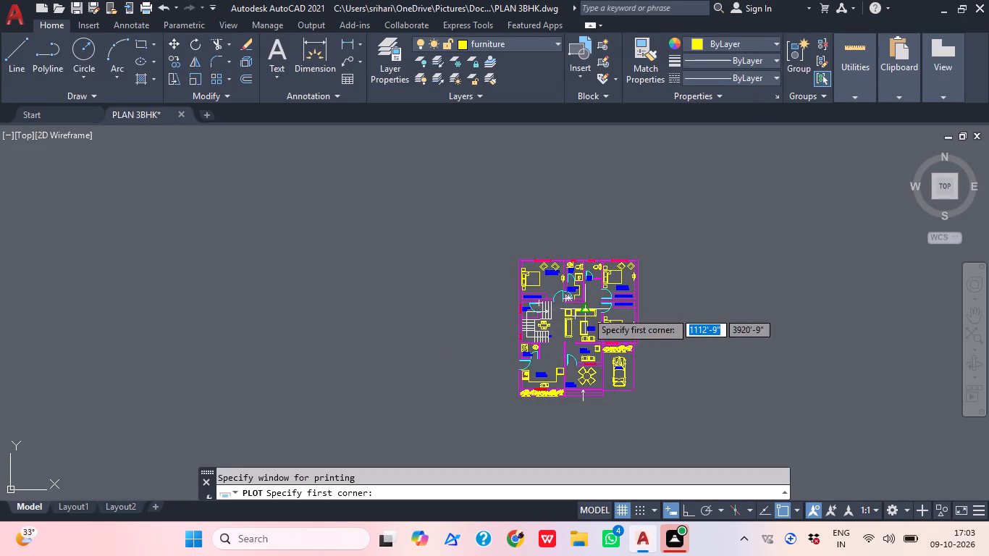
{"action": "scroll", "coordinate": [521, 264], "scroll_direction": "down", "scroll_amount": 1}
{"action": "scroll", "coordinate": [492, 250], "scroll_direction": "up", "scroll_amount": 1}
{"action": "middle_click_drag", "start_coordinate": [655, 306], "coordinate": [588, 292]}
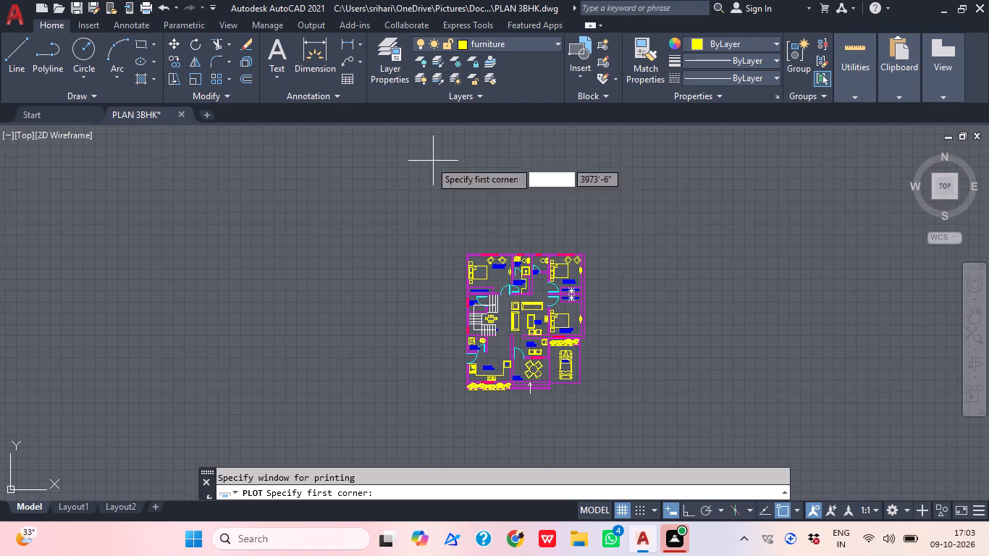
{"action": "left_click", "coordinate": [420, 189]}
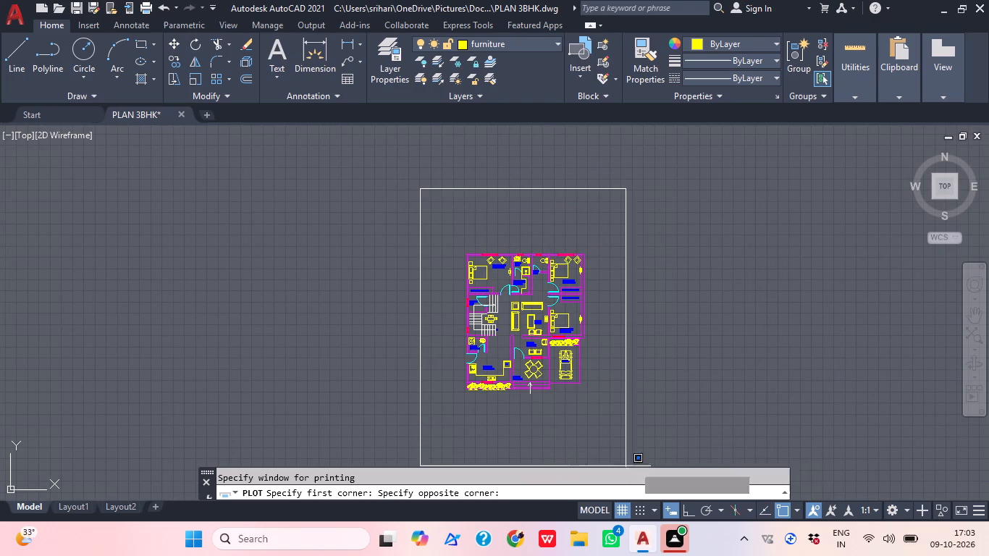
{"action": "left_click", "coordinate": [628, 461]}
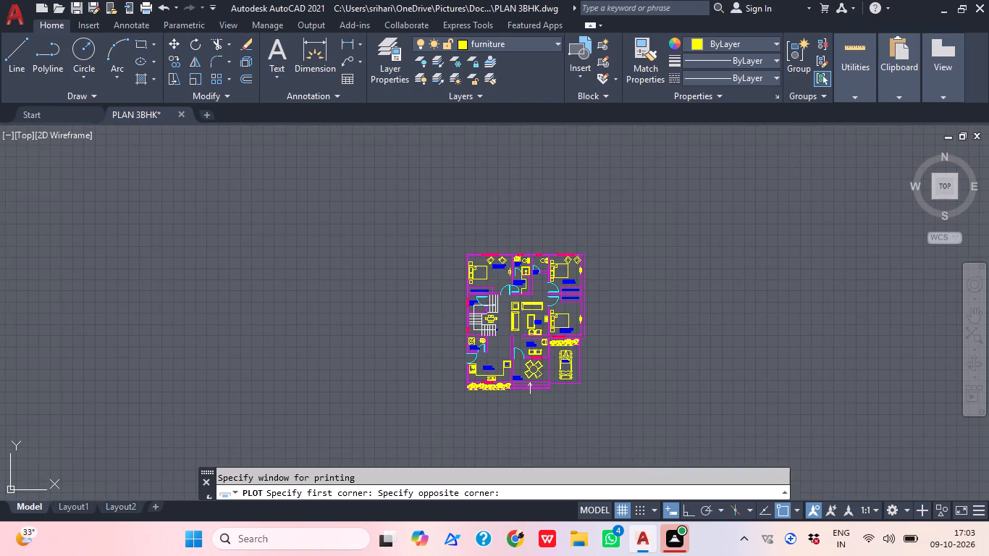
Preview the plot, examine the furnished rooms and labels on the sheet, and leave without plotting.
{"action": "left_click", "coordinate": [259, 446]}
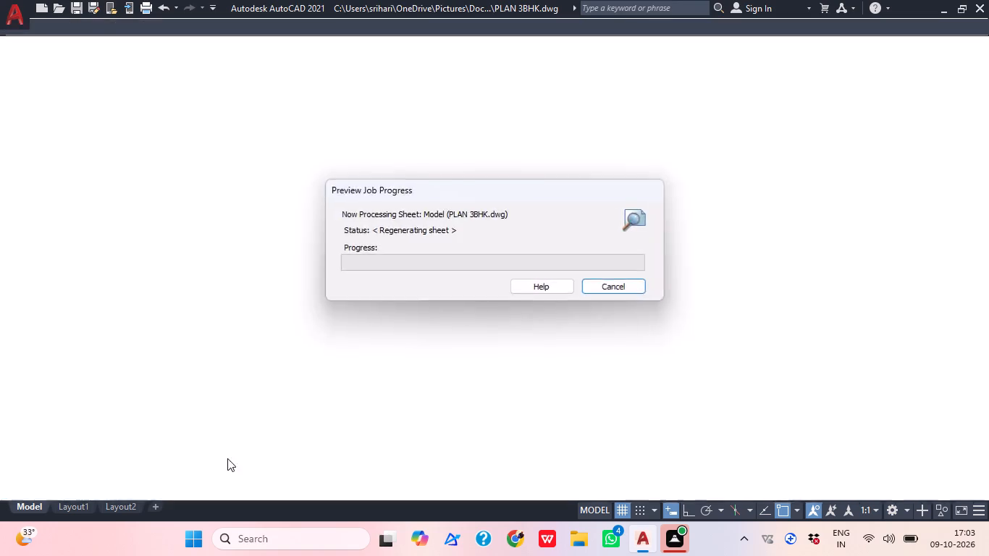
{"action": "scroll", "coordinate": [558, 274], "scroll_direction": "up", "scroll_amount": 6}
{"action": "scroll", "coordinate": [534, 269], "scroll_direction": "down", "scroll_amount": 1}
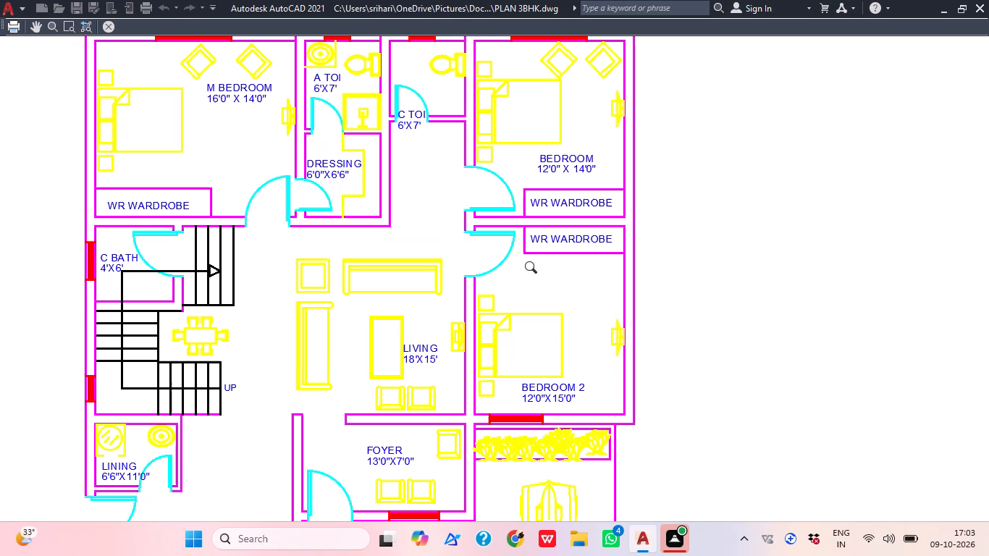
{"action": "scroll", "coordinate": [534, 269], "scroll_direction": "down", "scroll_amount": 2}
{"action": "middle_click_drag", "start_coordinate": [626, 295], "coordinate": [589, 271]}
{"action": "scroll", "coordinate": [426, 285], "scroll_direction": "up", "scroll_amount": 1}
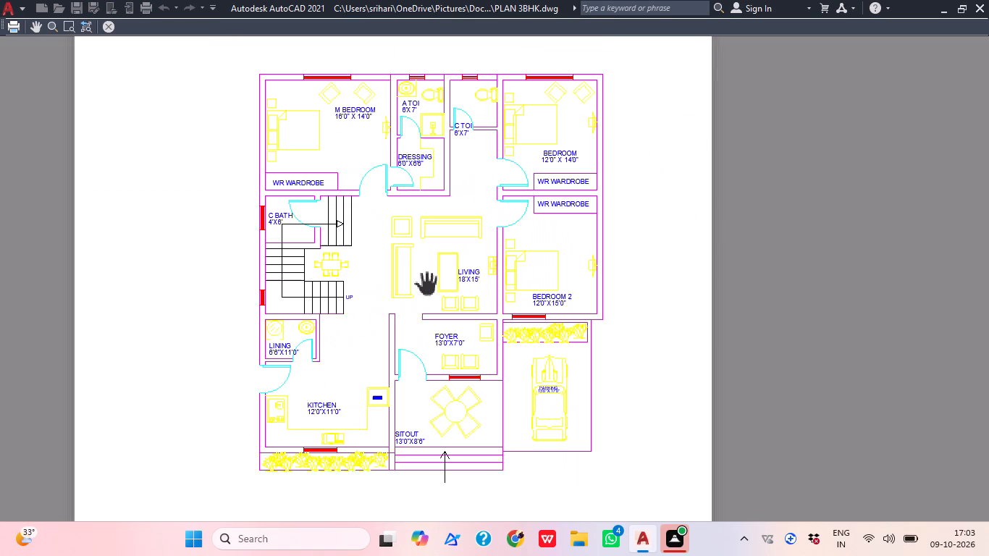
{"action": "scroll", "coordinate": [426, 285], "scroll_direction": "down", "scroll_amount": 1}
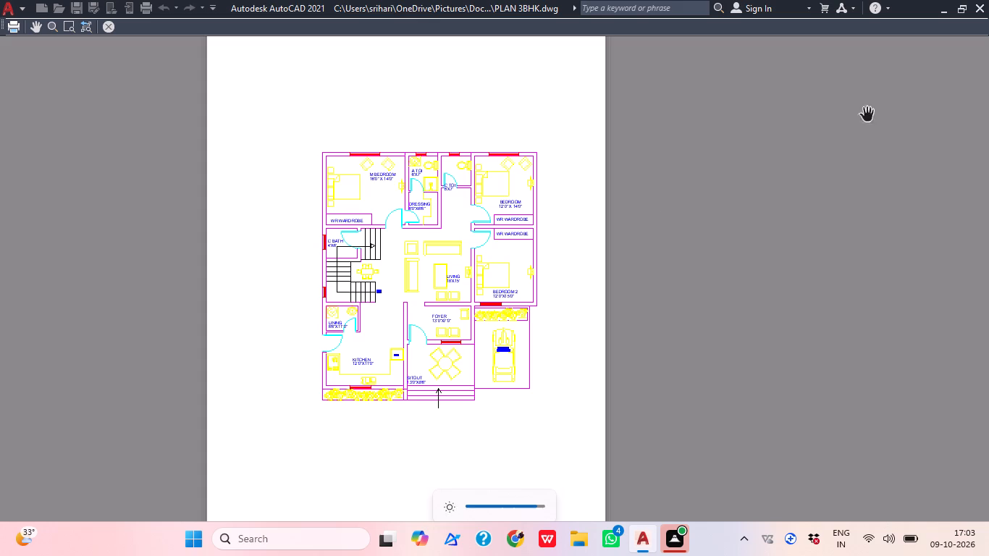
{"action": "key", "text": "ctrl+z"}
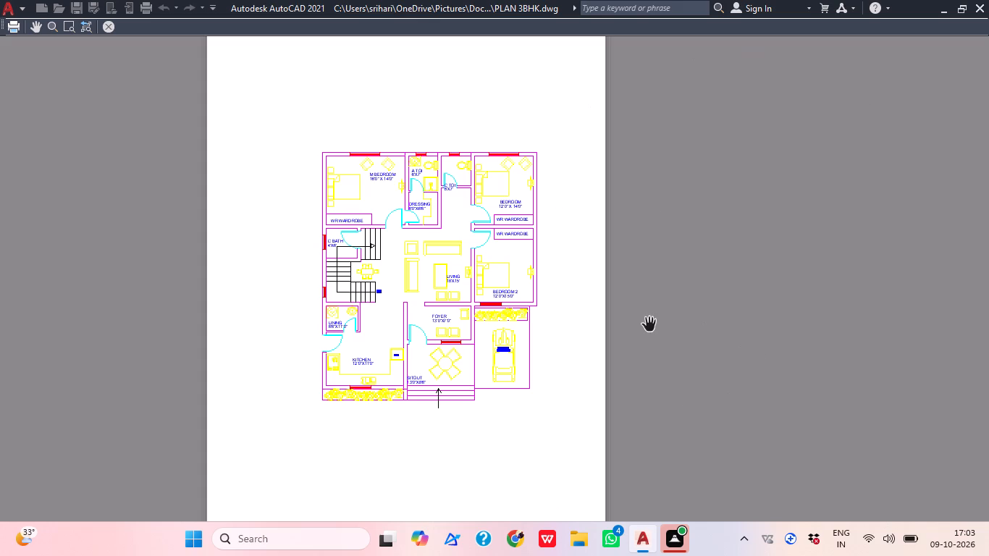
{"action": "left_click", "coordinate": [112, 23]}
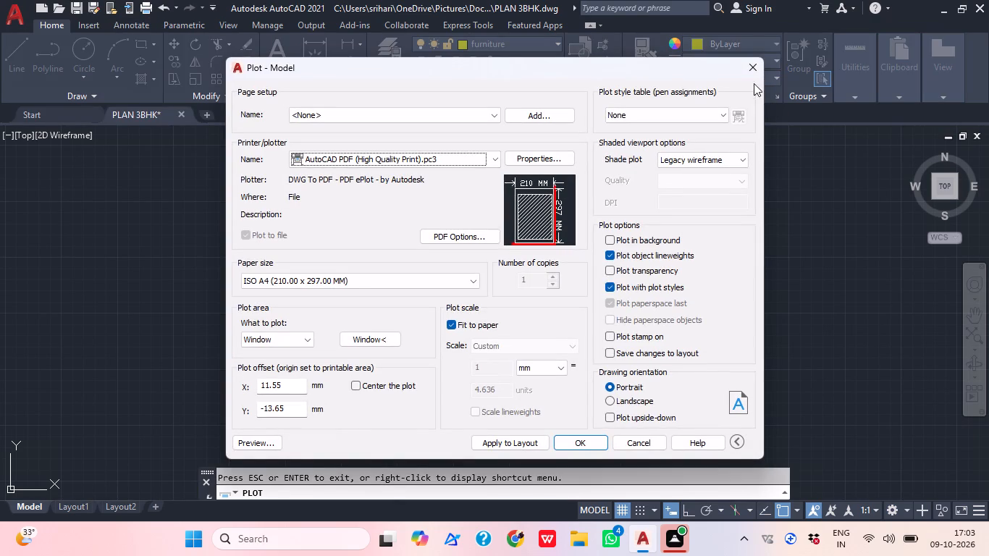
{"action": "left_click", "coordinate": [750, 69]}
Make layer 0 the current layer.
{"action": "scroll", "coordinate": [663, 245], "scroll_direction": "down", "scroll_amount": 1}
{"action": "middle_click_drag", "start_coordinate": [661, 248], "coordinate": [640, 216]}
{"action": "scroll", "coordinate": [604, 243], "scroll_direction": "up", "scroll_amount": 3}
{"action": "middle_click_drag", "start_coordinate": [587, 393], "coordinate": [587, 389]}
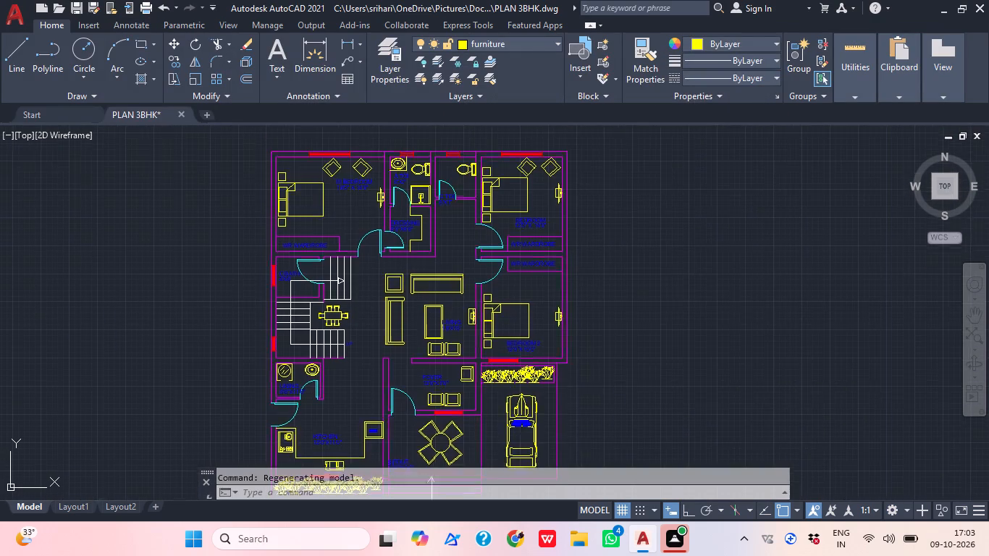
{"action": "middle_click_drag", "start_coordinate": [587, 389], "coordinate": [588, 311]}
{"action": "scroll", "coordinate": [592, 305], "scroll_direction": "down", "scroll_amount": 2}
{"action": "middle_click_drag", "start_coordinate": [590, 314], "coordinate": [567, 350]}
{"action": "scroll", "coordinate": [448, 256], "scroll_direction": "up", "scroll_amount": 1}
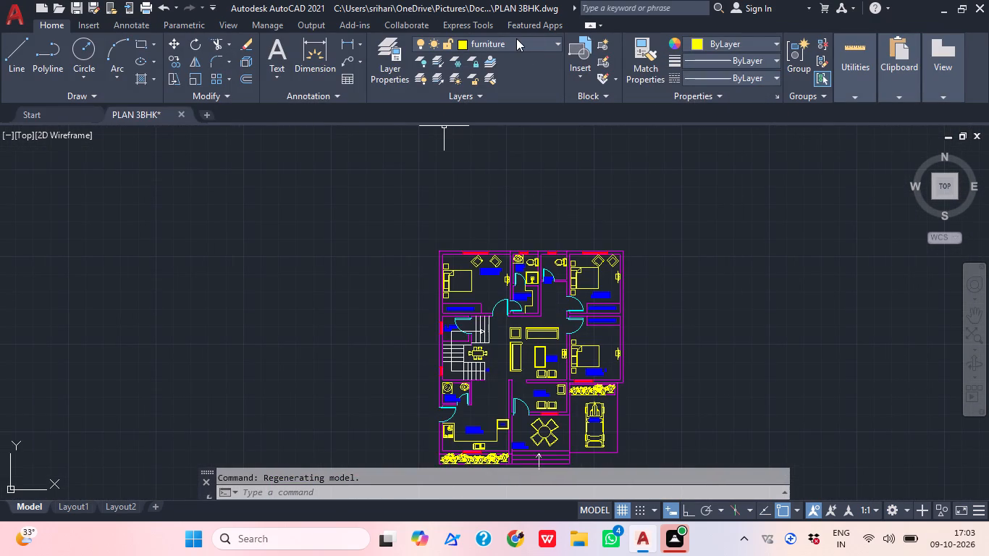
{"action": "left_click", "coordinate": [514, 41]}
{"action": "left_click", "coordinate": [488, 67]}
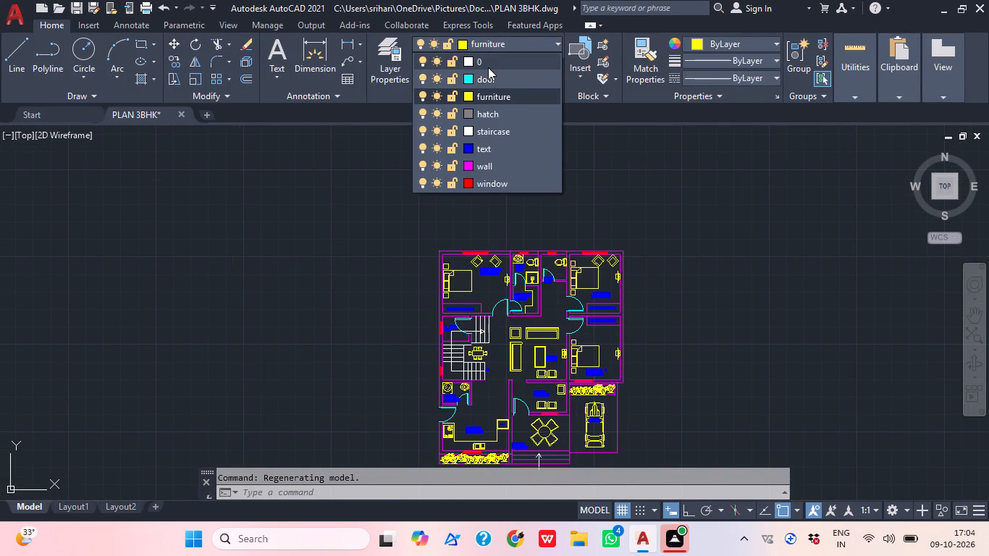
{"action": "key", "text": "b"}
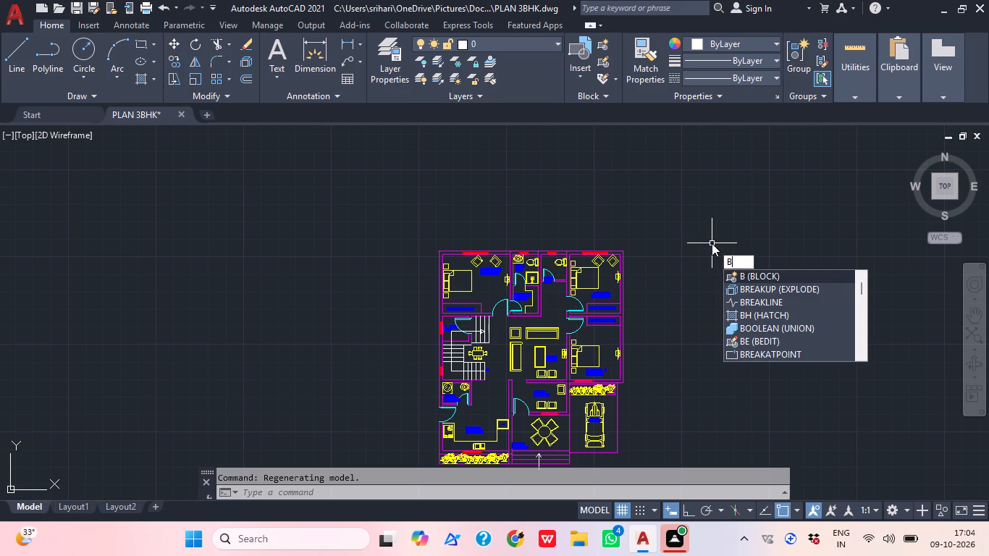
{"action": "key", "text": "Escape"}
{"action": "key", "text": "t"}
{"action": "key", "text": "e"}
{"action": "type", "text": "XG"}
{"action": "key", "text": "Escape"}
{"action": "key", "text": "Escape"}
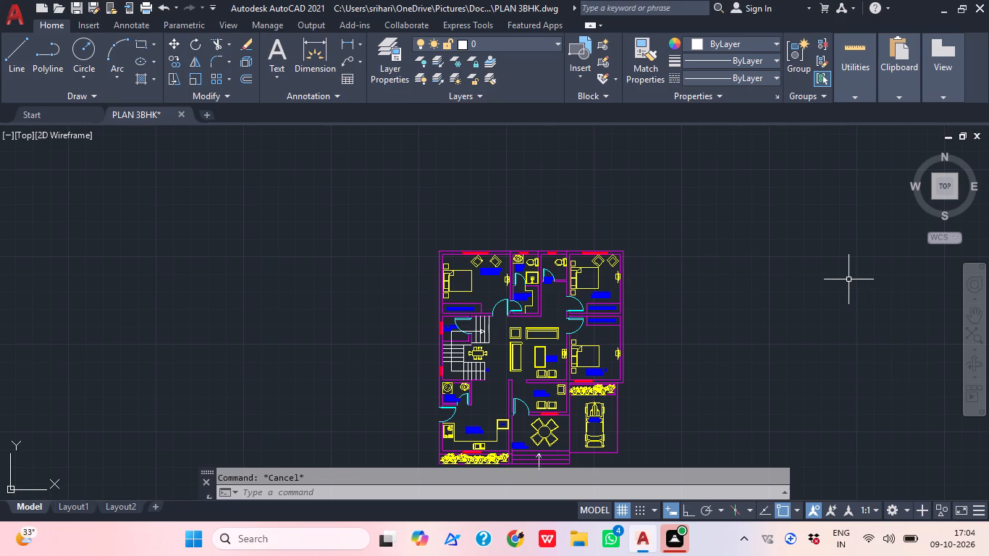
Add the single-line title text "3BHK HOUSE PLAN" above the floor plan, about 3'-1" high, with Ortho on.
{"action": "type", "text": "TEXT"}
{"action": "key", "text": "space"}
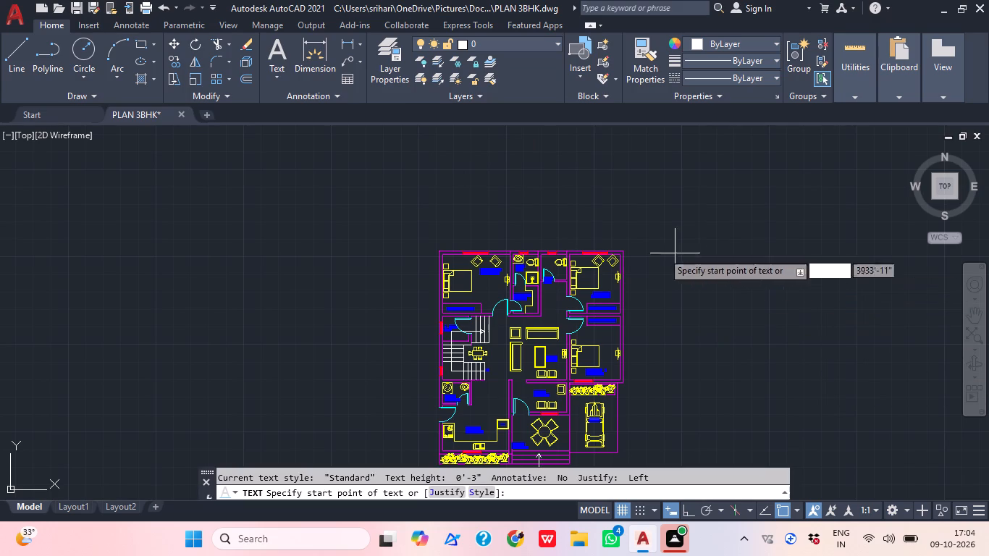
{"action": "left_click", "coordinate": [437, 205]}
{"action": "scroll", "coordinate": [440, 206], "scroll_direction": "up", "scroll_amount": 2}
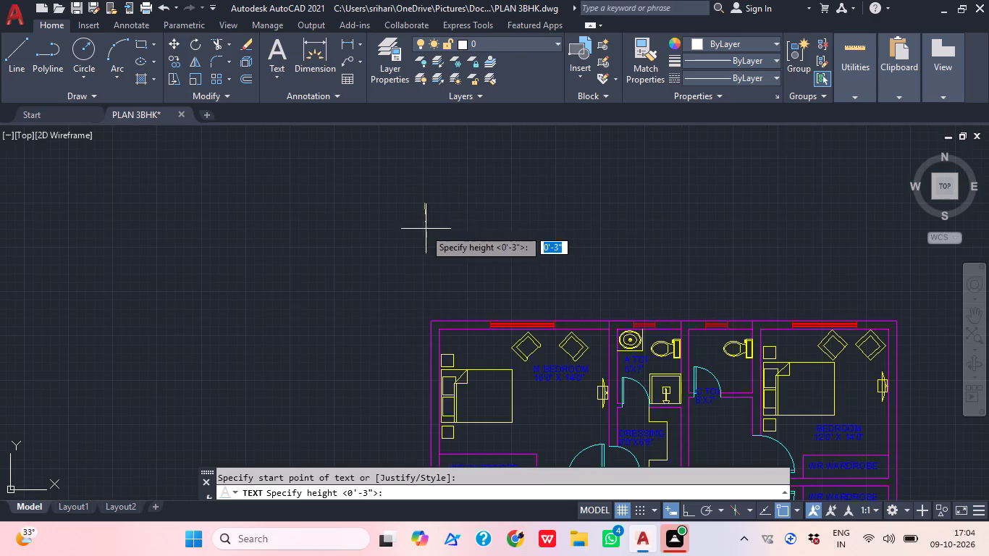
{"action": "left_click", "coordinate": [686, 516]}
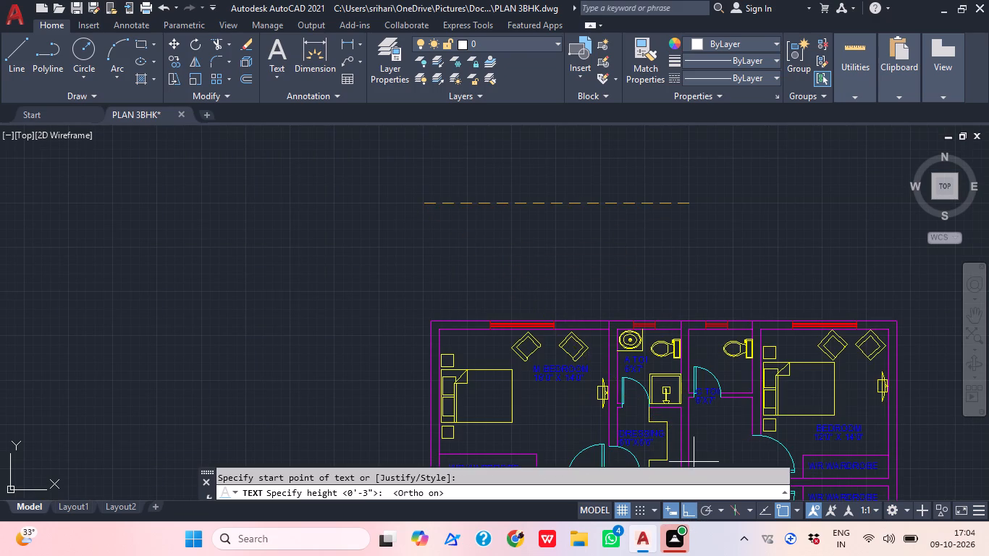
{"action": "left_click", "coordinate": [425, 237]}
{"action": "left_click", "coordinate": [456, 210]}
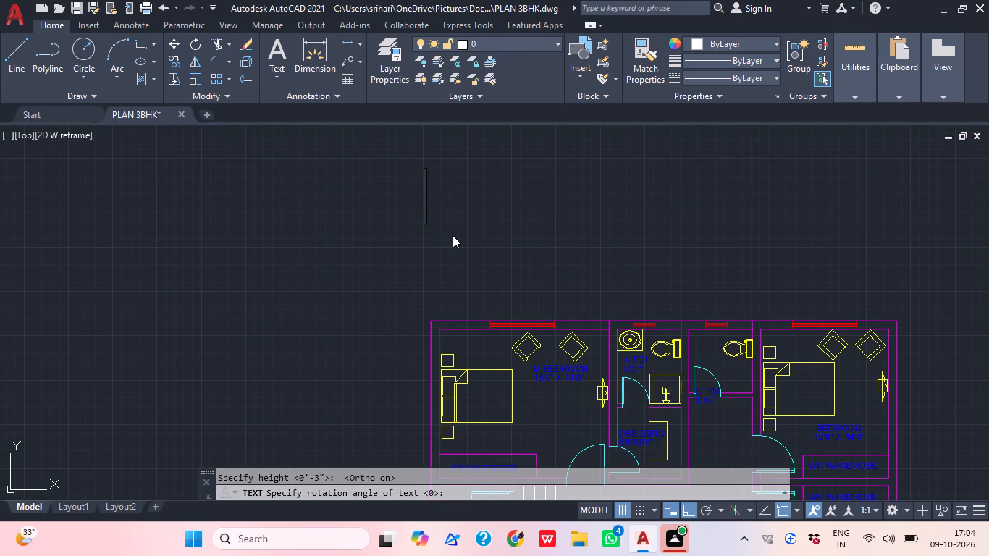
{"action": "type", "text": "BH"}
{"action": "key", "text": "BackSpace"}
{"action": "key", "text": "BackSpace"}
{"action": "type", "text": "3BHK HOUSE O"}
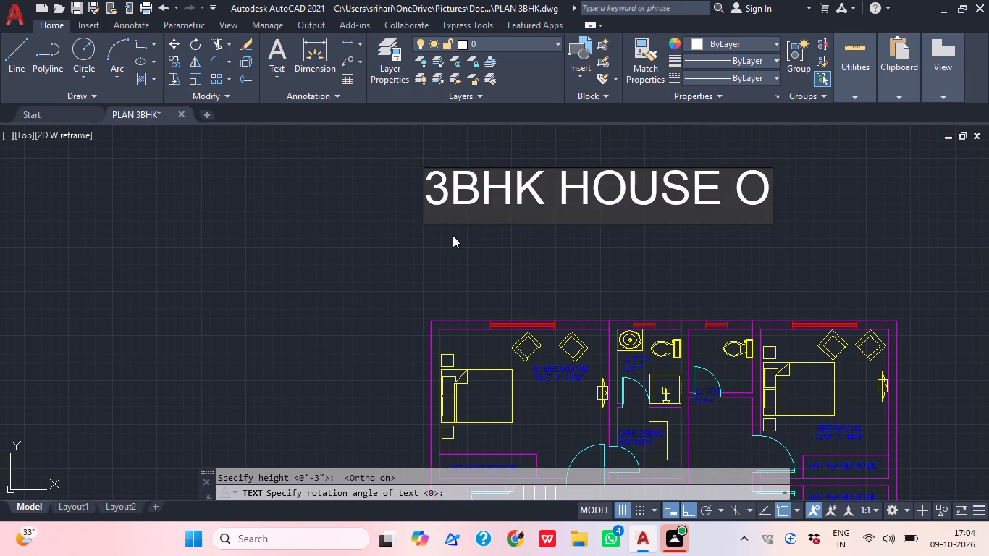
{"action": "key", "text": "BackSpace"}
{"action": "type", "text": "PL"}
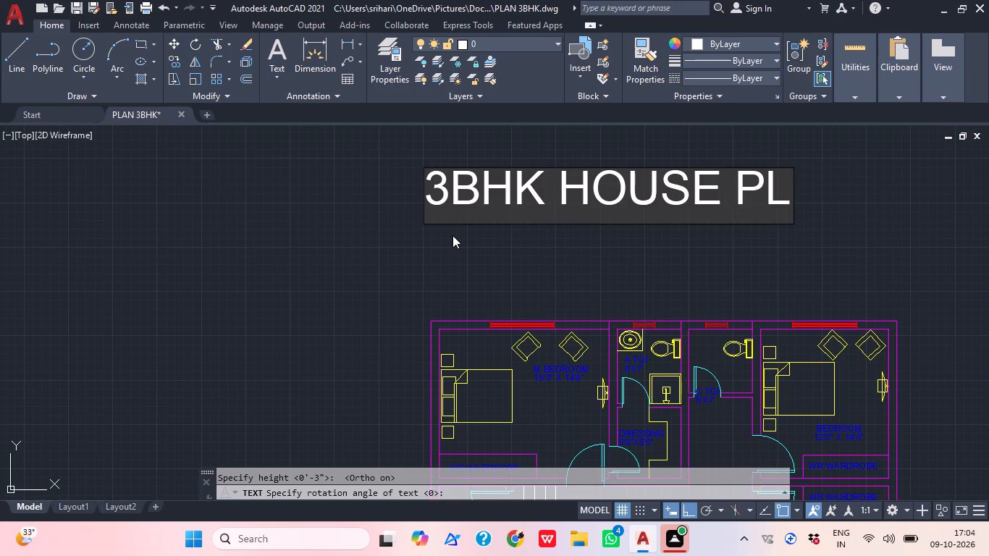
{"action": "type", "text": "AN"}
{"action": "left_click", "coordinate": [784, 283]}
{"action": "middle_click_drag", "start_coordinate": [697, 309], "coordinate": [591, 371]}
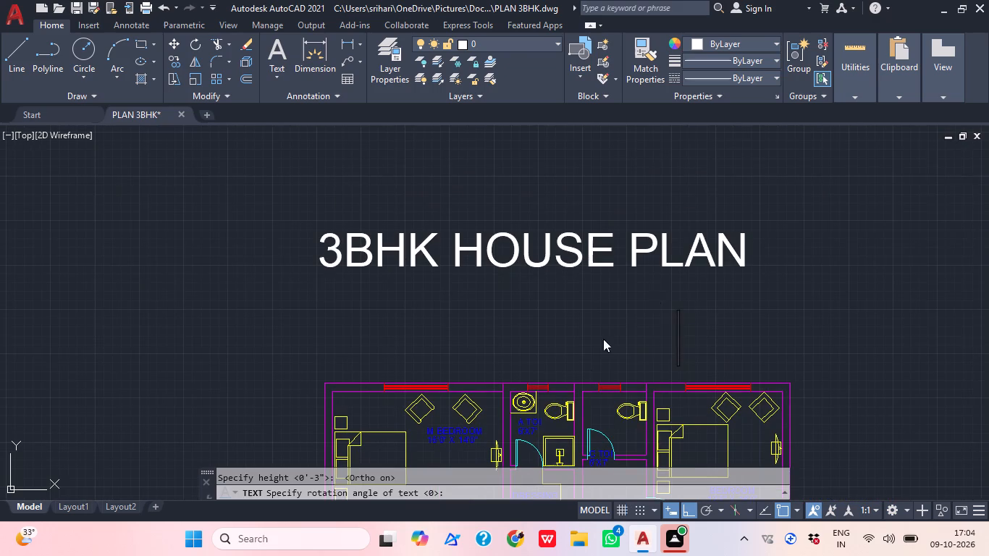
{"action": "key", "text": "Escape"}
Move the title text about 7'-10" straight down, closer to the plan's top wall.
{"action": "left_click", "coordinate": [717, 275]}
{"action": "left_click", "coordinate": [589, 235]}
{"action": "key", "text": "m"}
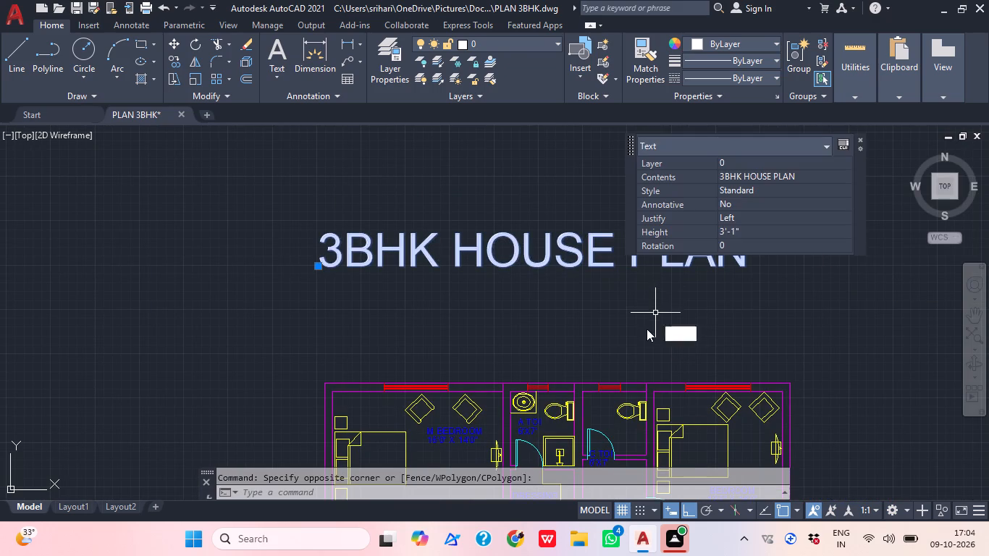
{"action": "key", "text": "space"}
{"action": "left_click", "coordinate": [553, 251]}
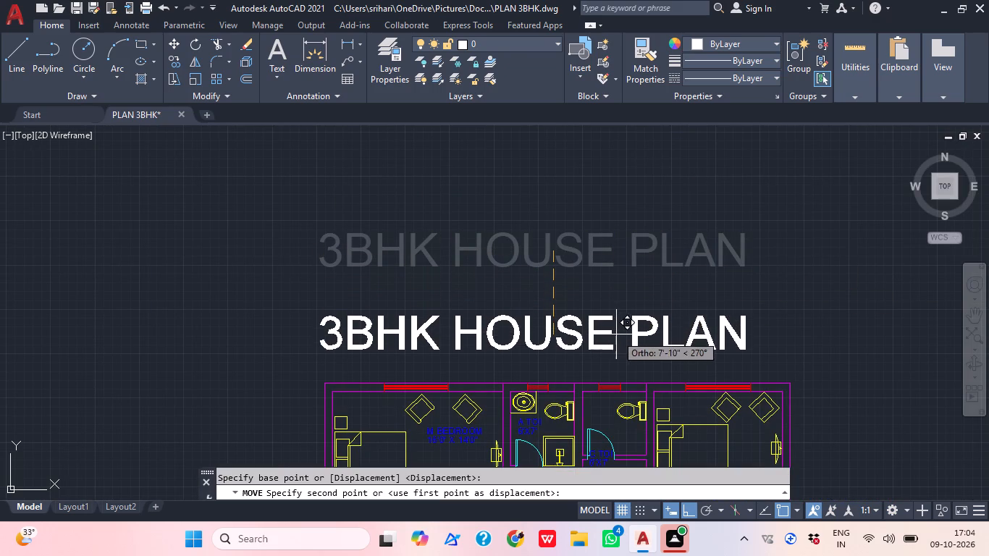
{"action": "left_click", "coordinate": [616, 334]}
Move the title text about 3'-8" horizontally to the right so it sits more centrally over the plan.
{"action": "scroll", "coordinate": [691, 302], "scroll_direction": "down", "scroll_amount": 2}
{"action": "middle_click_drag", "start_coordinate": [710, 327], "coordinate": [611, 324]}
{"action": "left_click", "coordinate": [613, 316]}
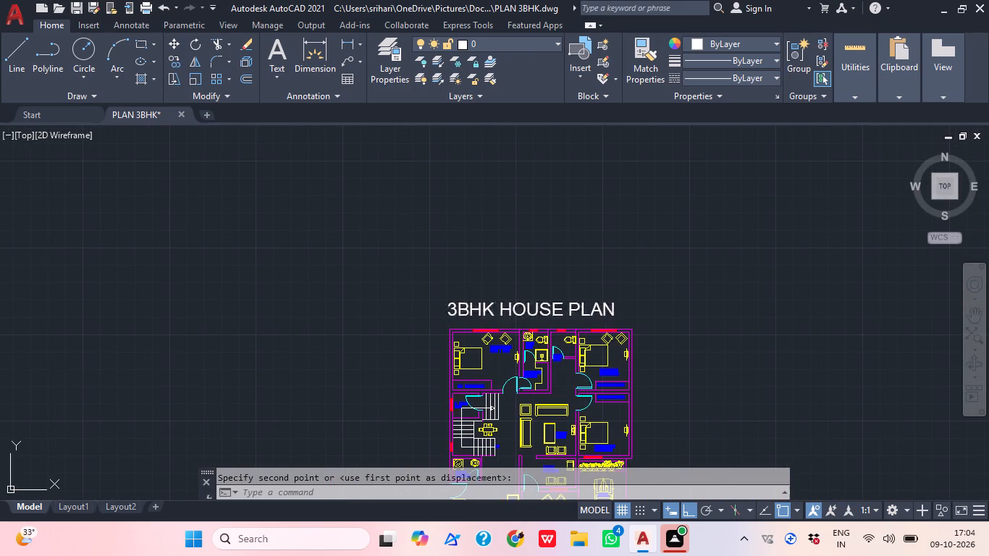
{"action": "type", "text": "M"}
{"action": "key", "text": "space"}
{"action": "left_click", "coordinate": [550, 301]}
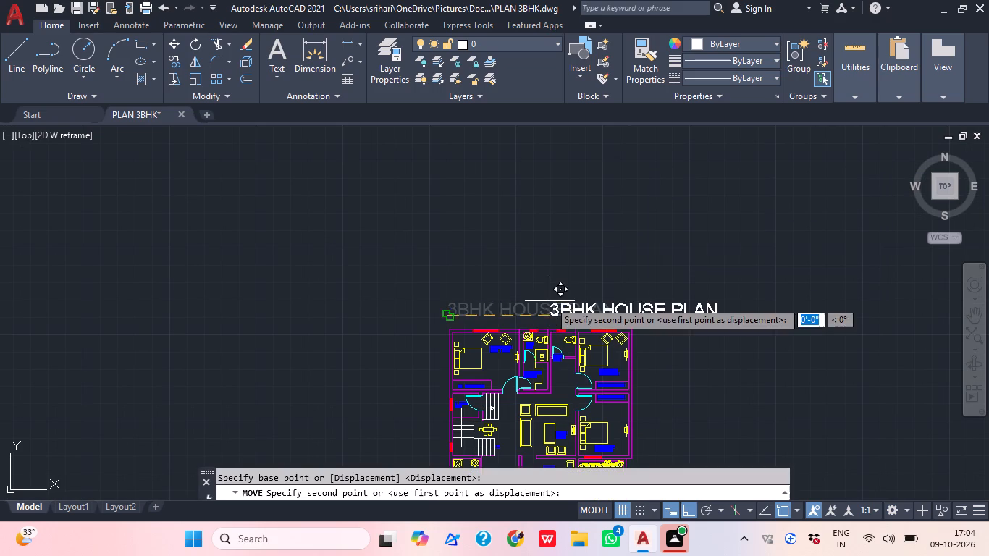
{"action": "scroll", "coordinate": [550, 303], "scroll_direction": "up", "scroll_amount": 1}
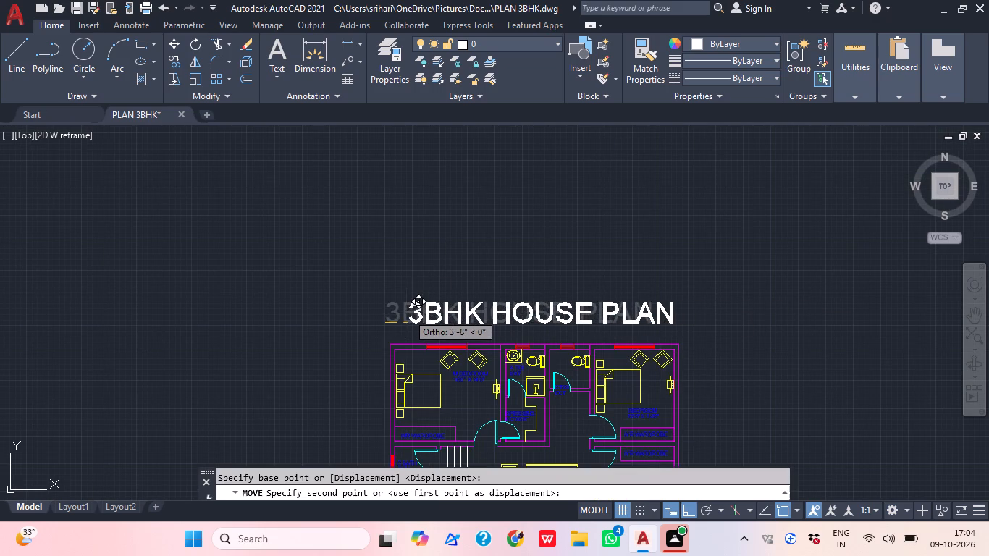
{"action": "left_click", "coordinate": [408, 313]}
Scale the title text down about its lower middle to a height of about 2'-1".
{"action": "middle_click", "coordinate": [492, 319]}
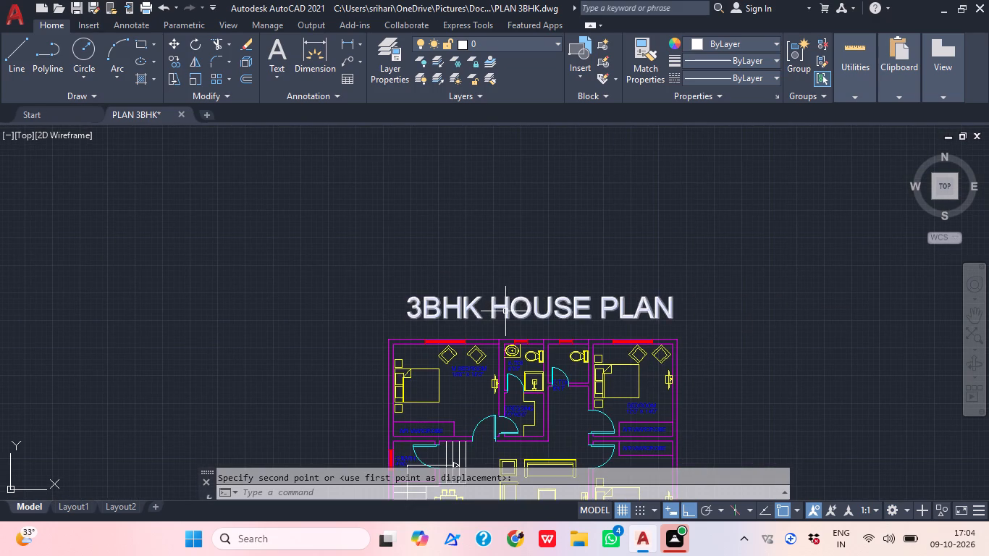
{"action": "left_click", "coordinate": [505, 311]}
{"action": "type", "text": "SC"}
{"action": "key", "text": "space"}
{"action": "left_click", "coordinate": [525, 316]}
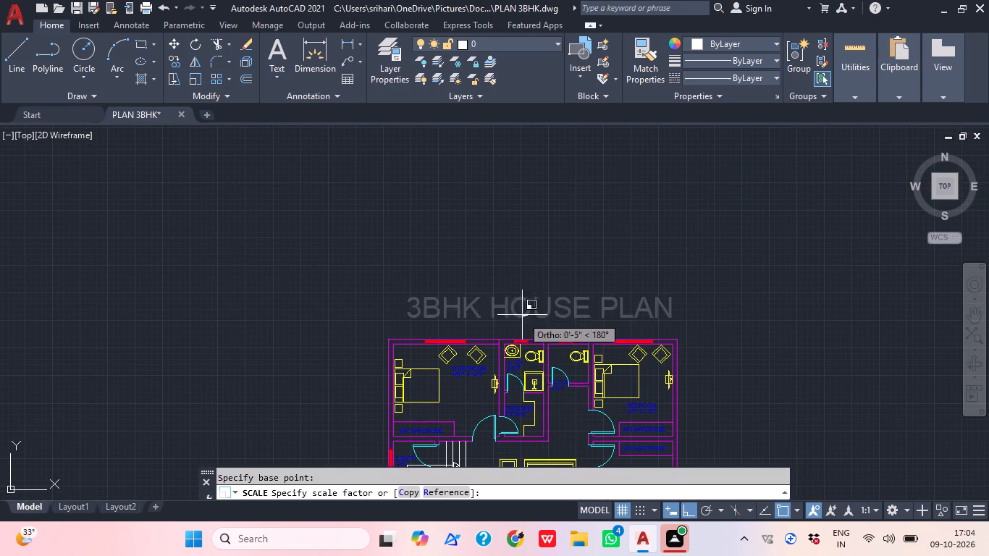
{"action": "scroll", "coordinate": [430, 310], "scroll_direction": "up", "scroll_amount": 1}
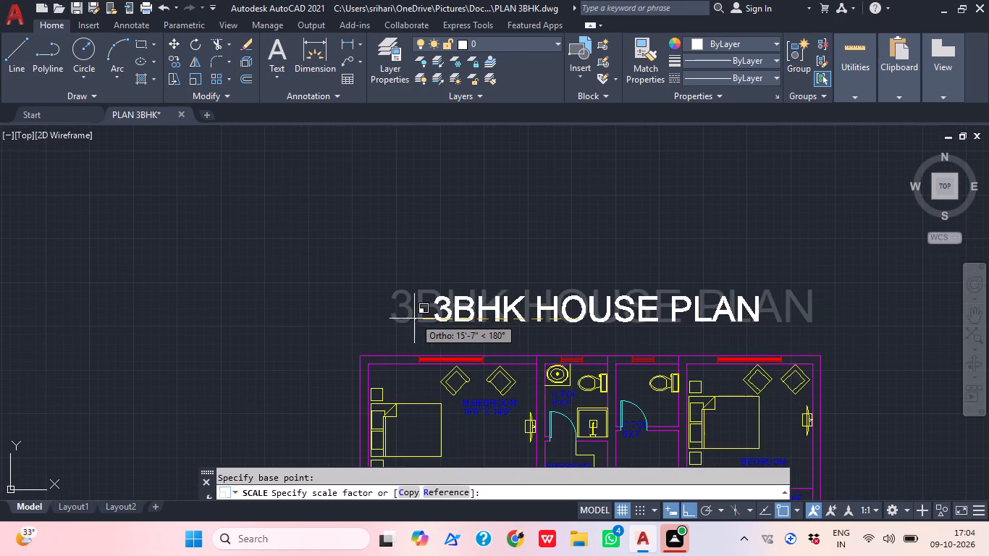
{"action": "left_click", "coordinate": [435, 303]}
{"action": "middle_click_drag", "start_coordinate": [537, 325], "coordinate": [498, 300]}
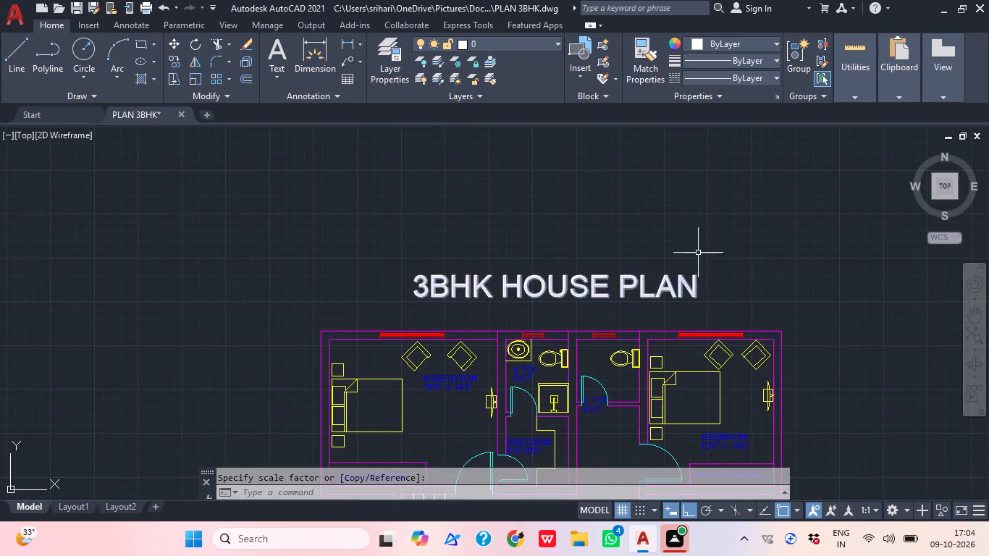
Move the reduced title text slightly straight down toward the plan's top wall.
{"action": "scroll", "coordinate": [710, 246], "scroll_direction": "down", "scroll_amount": 1}
{"action": "scroll", "coordinate": [692, 270], "scroll_direction": "up", "scroll_amount": 2}
{"action": "left_click_drag", "start_coordinate": [644, 282], "coordinate": [630, 279]}
{"action": "type", "text": "M"}
{"action": "key", "text": "space"}
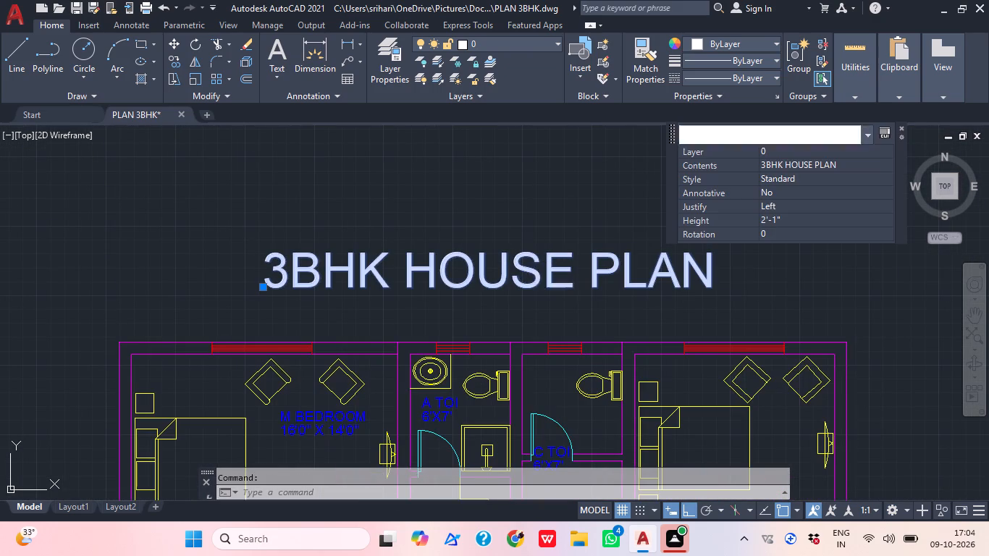
{"action": "left_click", "coordinate": [524, 261]}
{"action": "left_click", "coordinate": [521, 268]}
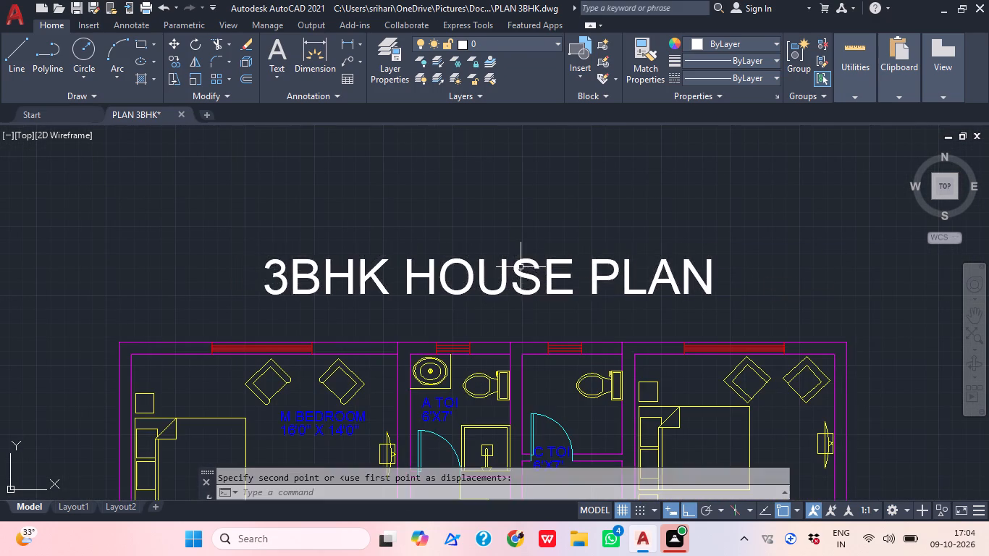
Save the drawing with the title in place.
{"action": "scroll", "coordinate": [610, 217], "scroll_direction": "down", "scroll_amount": 3}
{"action": "scroll", "coordinate": [610, 217], "scroll_direction": "up", "scroll_amount": 1}
{"action": "scroll", "coordinate": [611, 217], "scroll_direction": "down", "scroll_amount": 2}
{"action": "middle_click_drag", "start_coordinate": [658, 250], "coordinate": [626, 245]}
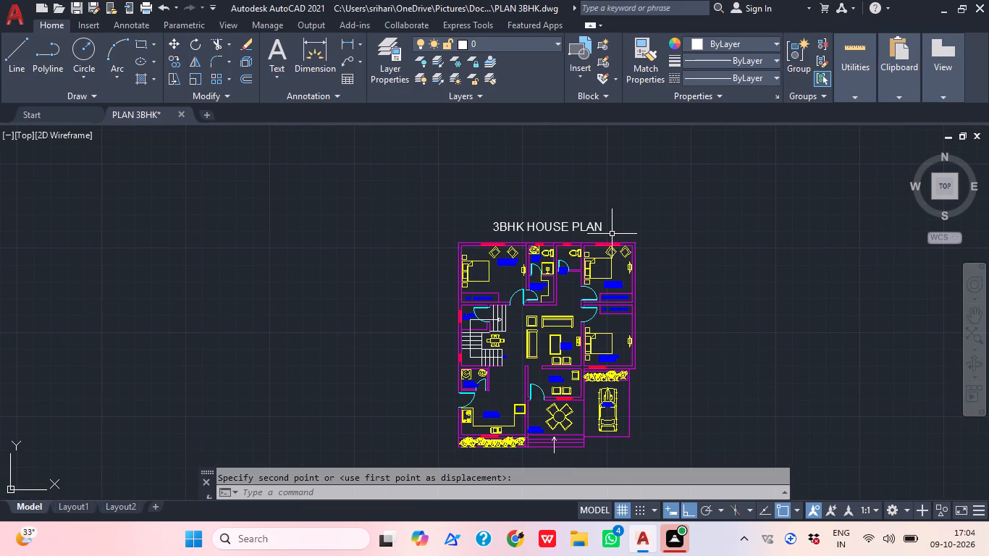
{"action": "key", "text": "ctrl+s"}
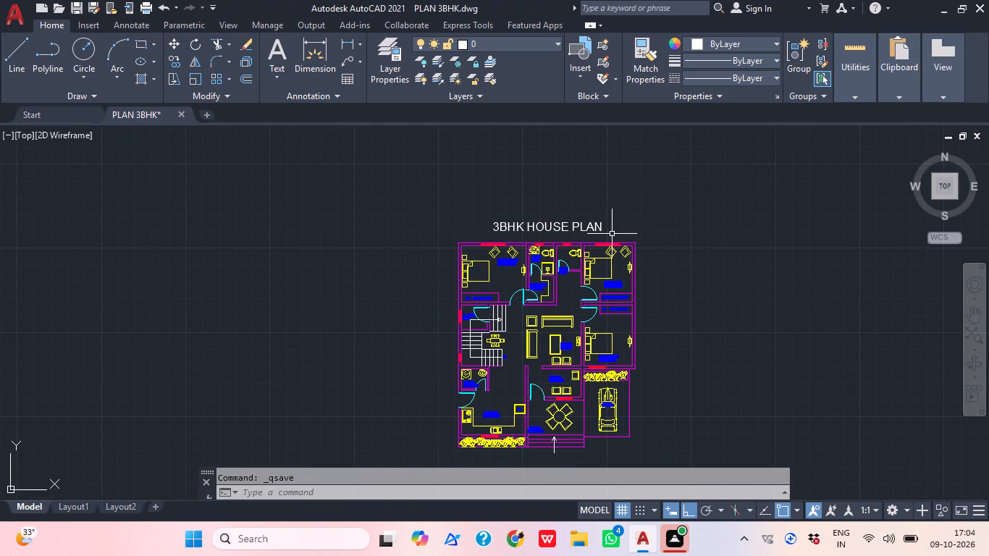
{"action": "key", "text": "ctrl+s"}
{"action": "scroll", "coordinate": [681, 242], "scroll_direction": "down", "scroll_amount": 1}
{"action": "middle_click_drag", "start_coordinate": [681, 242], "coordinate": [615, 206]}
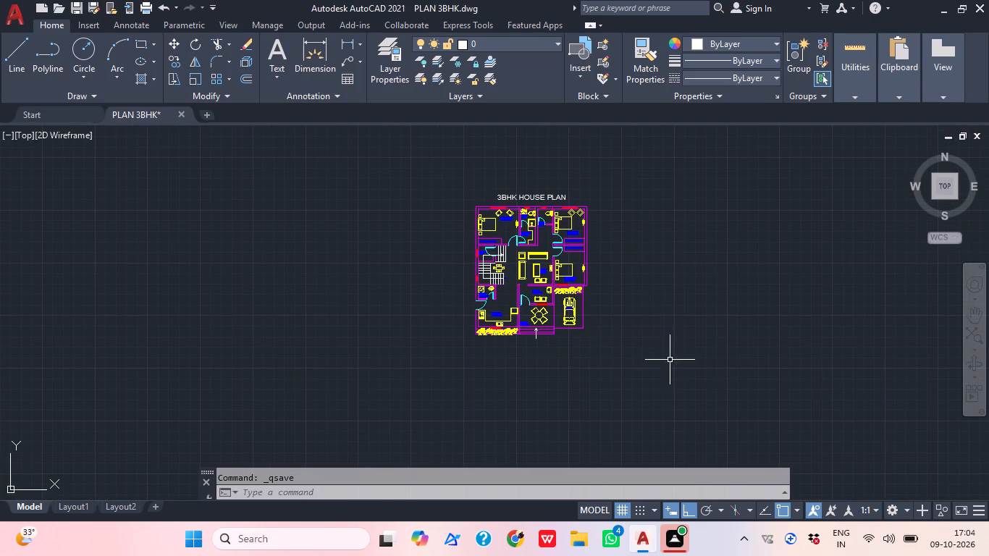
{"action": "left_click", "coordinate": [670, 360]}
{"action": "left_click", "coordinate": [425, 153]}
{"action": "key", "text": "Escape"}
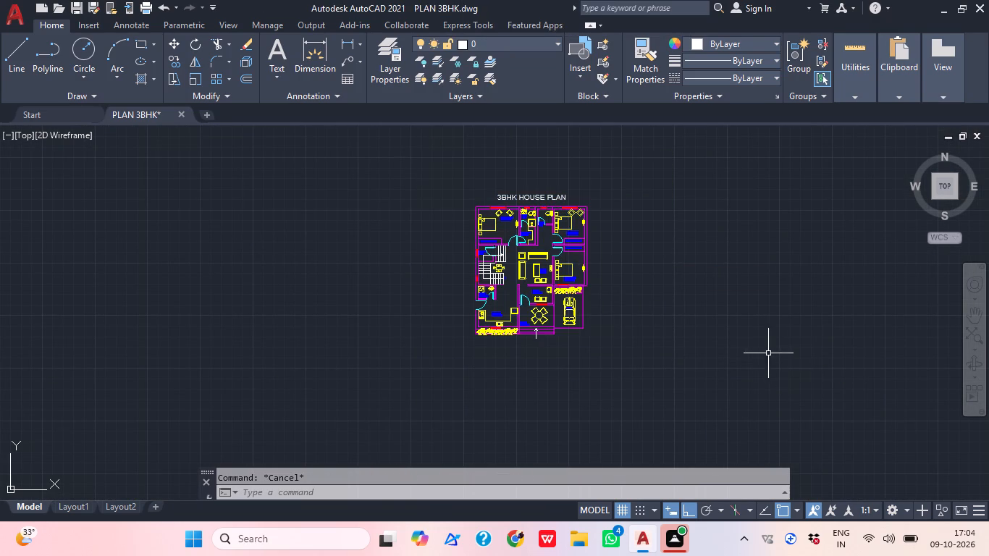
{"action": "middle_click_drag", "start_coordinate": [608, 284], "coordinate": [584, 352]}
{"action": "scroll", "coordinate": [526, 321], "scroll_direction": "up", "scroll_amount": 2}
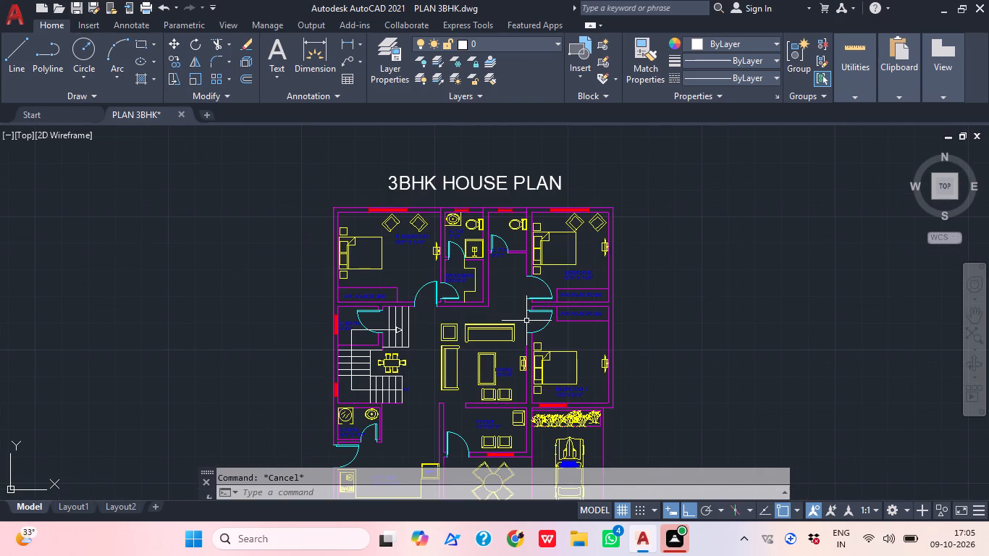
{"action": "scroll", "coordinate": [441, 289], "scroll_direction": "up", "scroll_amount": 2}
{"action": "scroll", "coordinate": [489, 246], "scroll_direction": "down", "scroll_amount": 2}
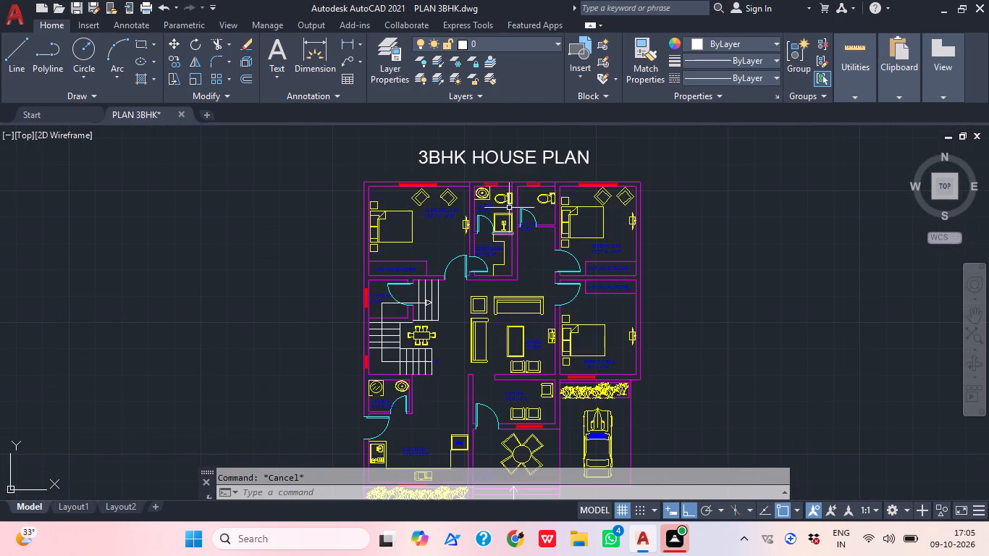
Change the wall layer's colour to white.
{"action": "left_click", "coordinate": [525, 43]}
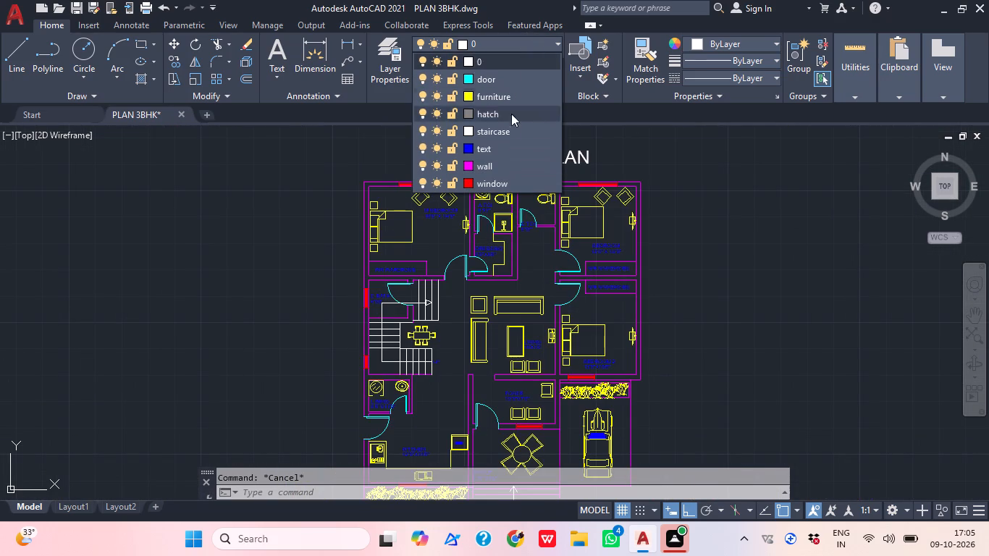
{"action": "left_click", "coordinate": [466, 166]}
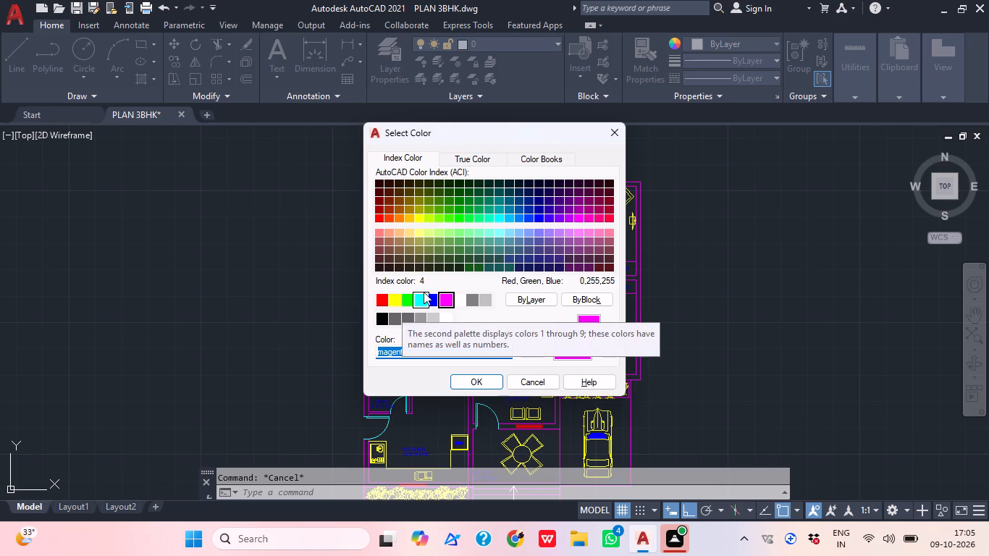
{"action": "left_click", "coordinate": [458, 306]}
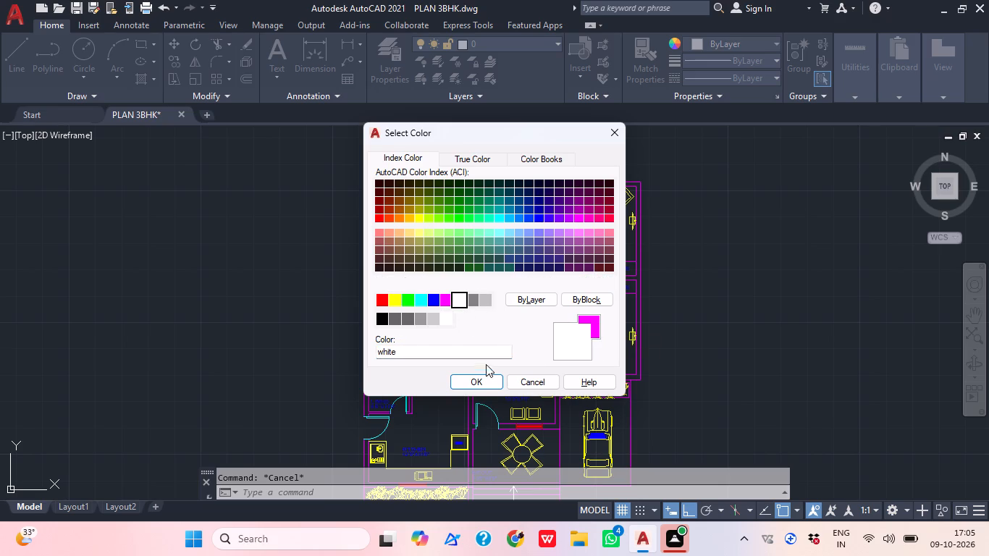
{"action": "left_click", "coordinate": [478, 378]}
{"action": "scroll", "coordinate": [615, 281], "scroll_direction": "down", "scroll_amount": 1}
{"action": "middle_click_drag", "start_coordinate": [696, 245], "coordinate": [637, 220]}
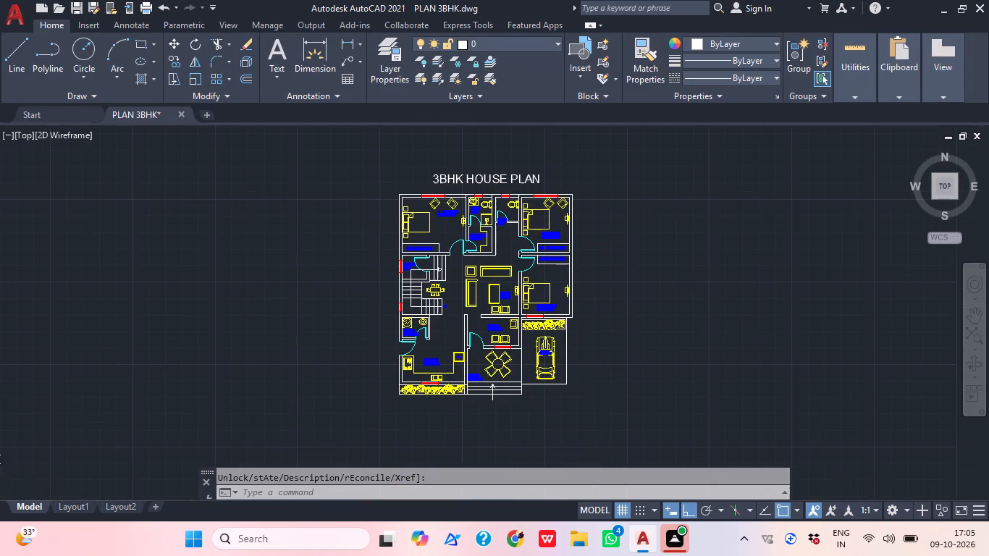
Change the text layer's colour to red.
{"action": "scroll", "coordinate": [396, 231], "scroll_direction": "up", "scroll_amount": 1}
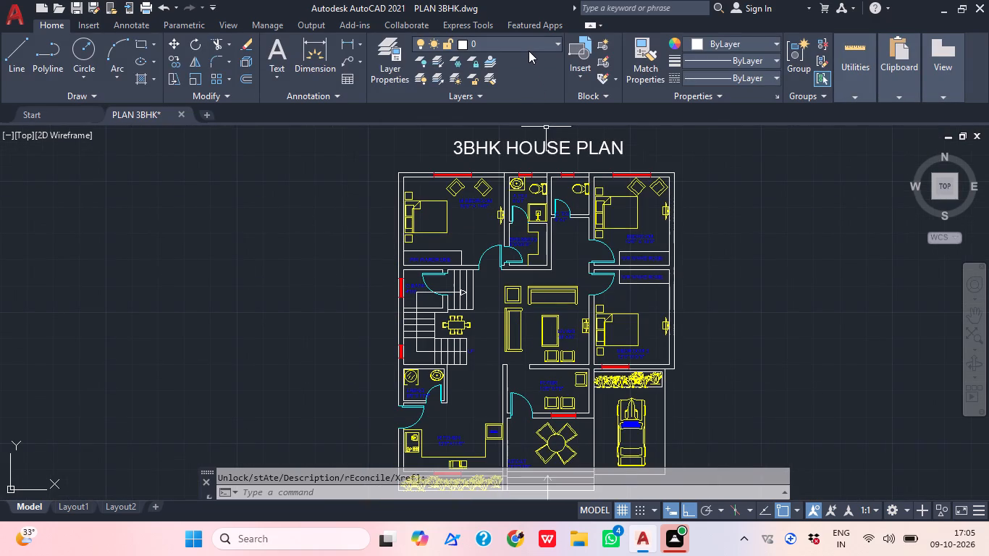
{"action": "left_click", "coordinate": [529, 51]}
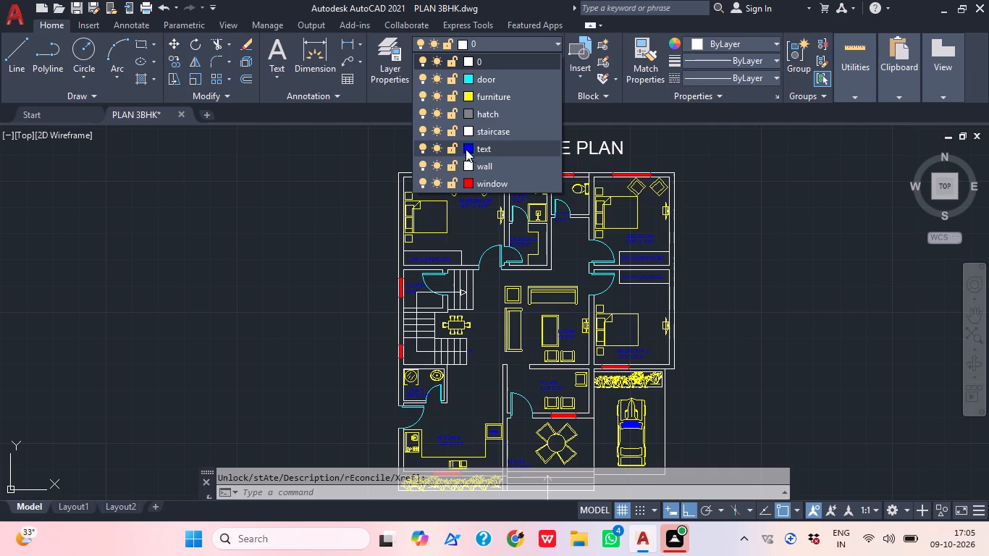
{"action": "left_click", "coordinate": [466, 149]}
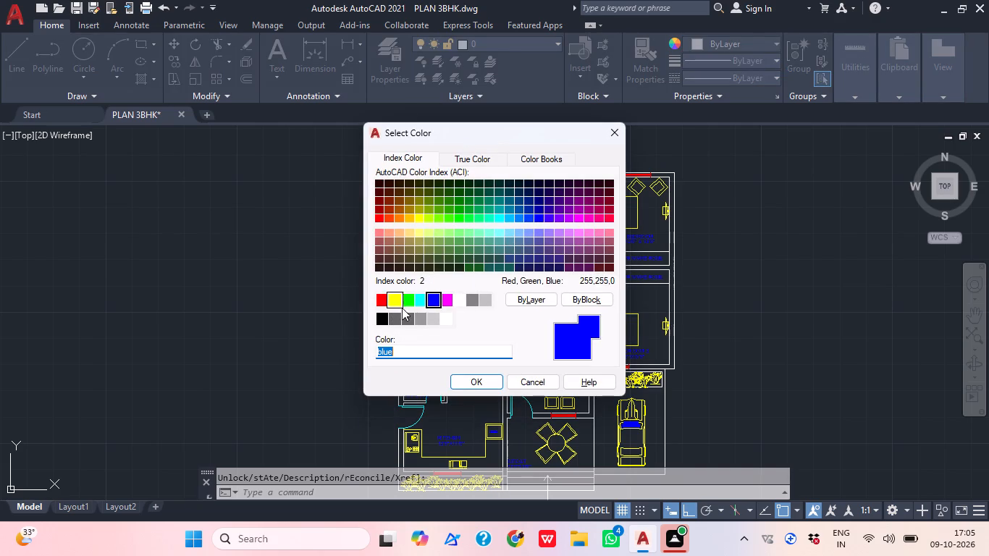
{"action": "left_click", "coordinate": [379, 303]}
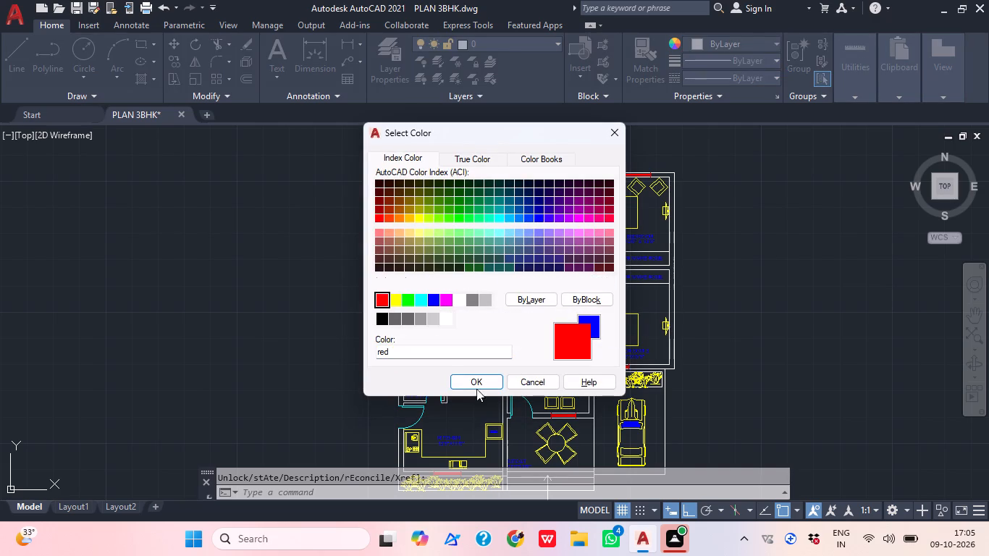
{"action": "left_click", "coordinate": [476, 385]}
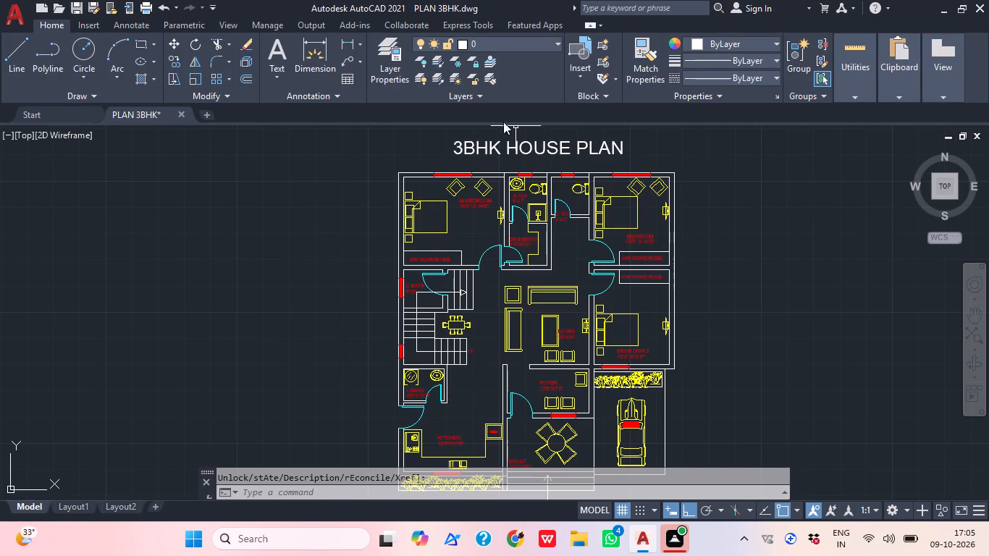
Change the furniture layer's colour to blue.
{"action": "left_click", "coordinate": [507, 43]}
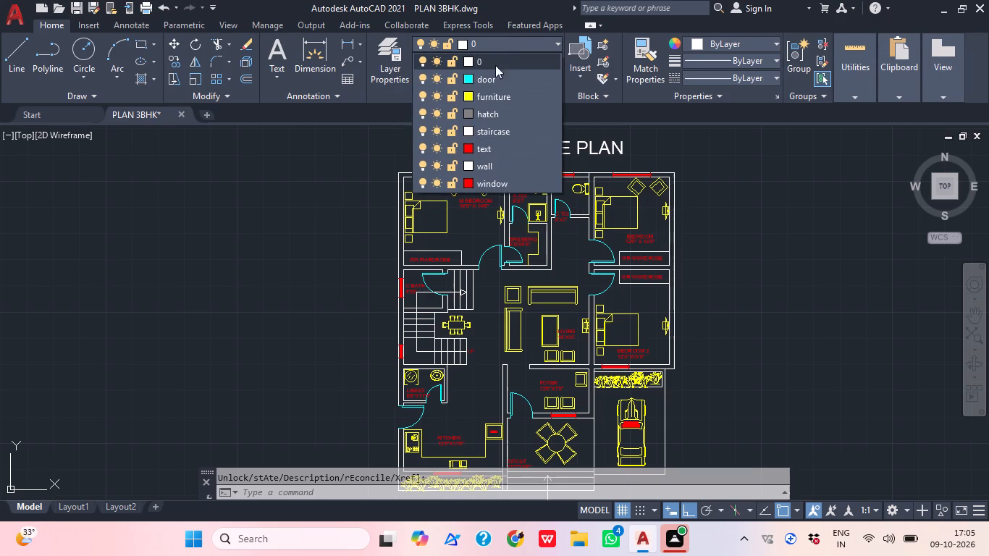
{"action": "left_click", "coordinate": [468, 97]}
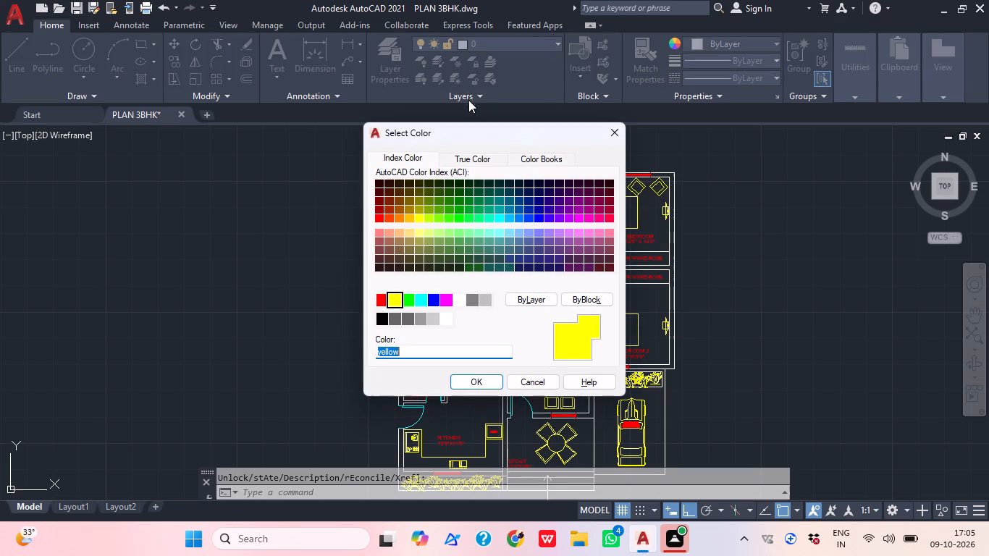
{"action": "left_click", "coordinate": [434, 302]}
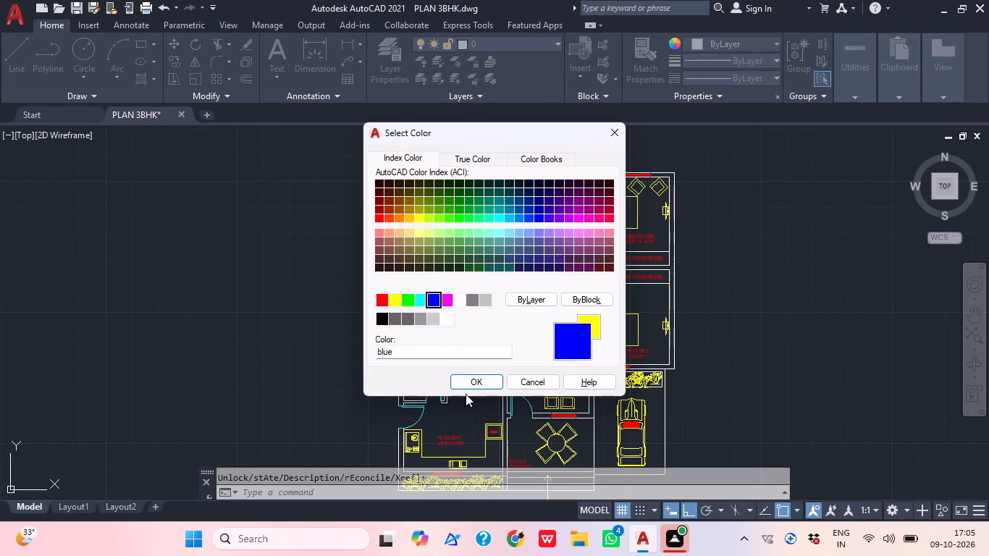
{"action": "left_click", "coordinate": [470, 381]}
{"action": "scroll", "coordinate": [661, 287], "scroll_direction": "down", "scroll_amount": 1}
{"action": "middle_click_drag", "start_coordinate": [658, 296], "coordinate": [623, 281]}
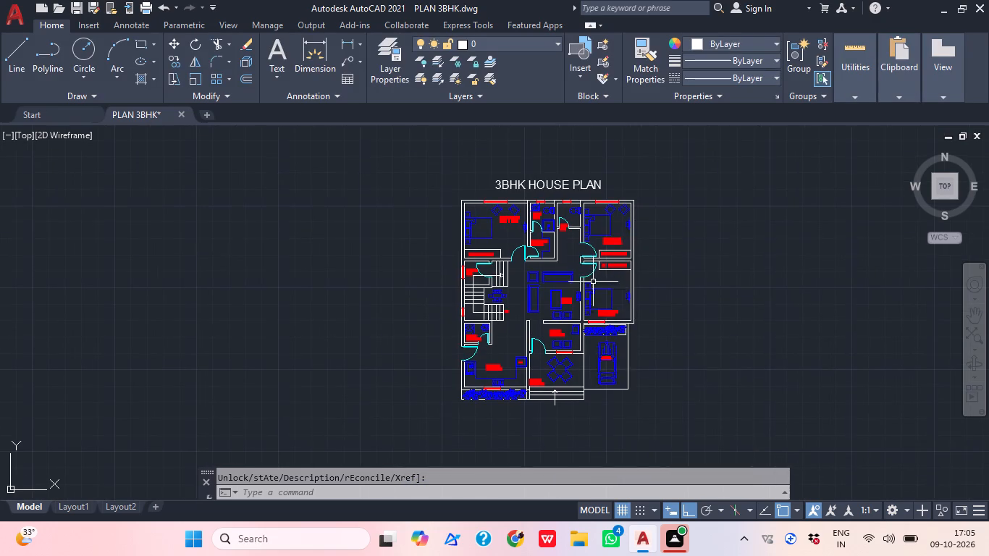
{"action": "scroll", "coordinate": [600, 261], "scroll_direction": "up", "scroll_amount": 2}
{"action": "scroll", "coordinate": [601, 261], "scroll_direction": "down", "scroll_amount": 2}
{"action": "middle_click_drag", "start_coordinate": [588, 365], "coordinate": [591, 386]}
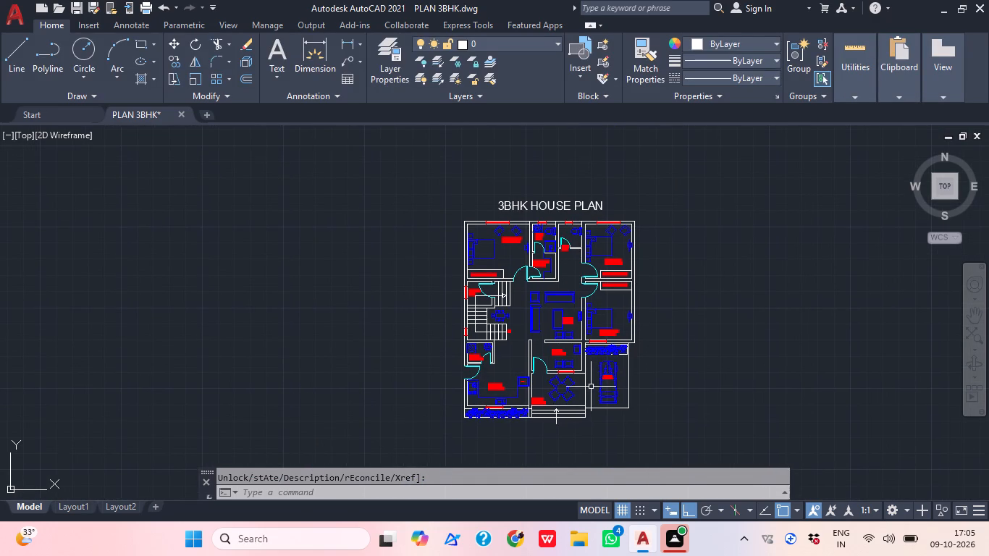
Save the drawing with the new layer colours.
{"action": "key", "text": "Escape"}
{"action": "key", "text": "ctrl+s"}
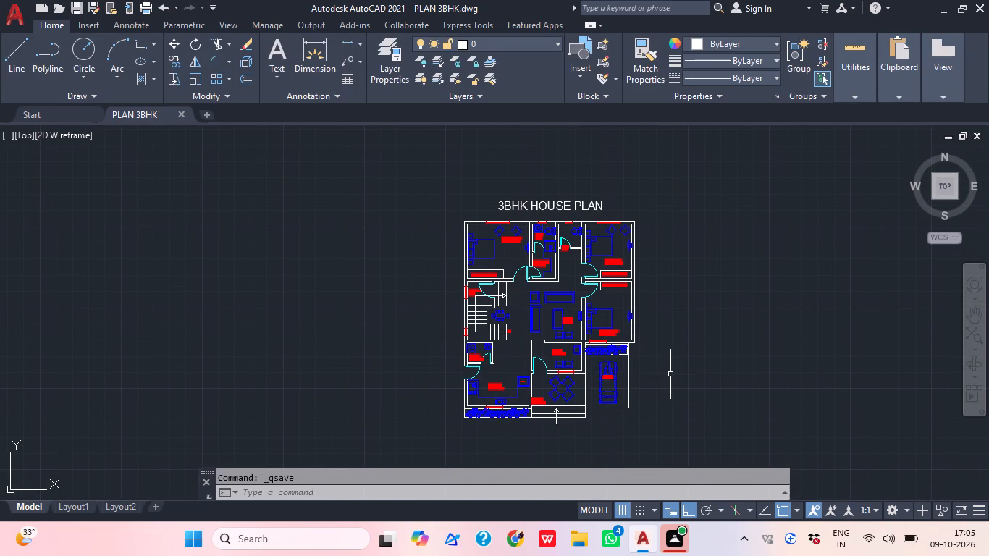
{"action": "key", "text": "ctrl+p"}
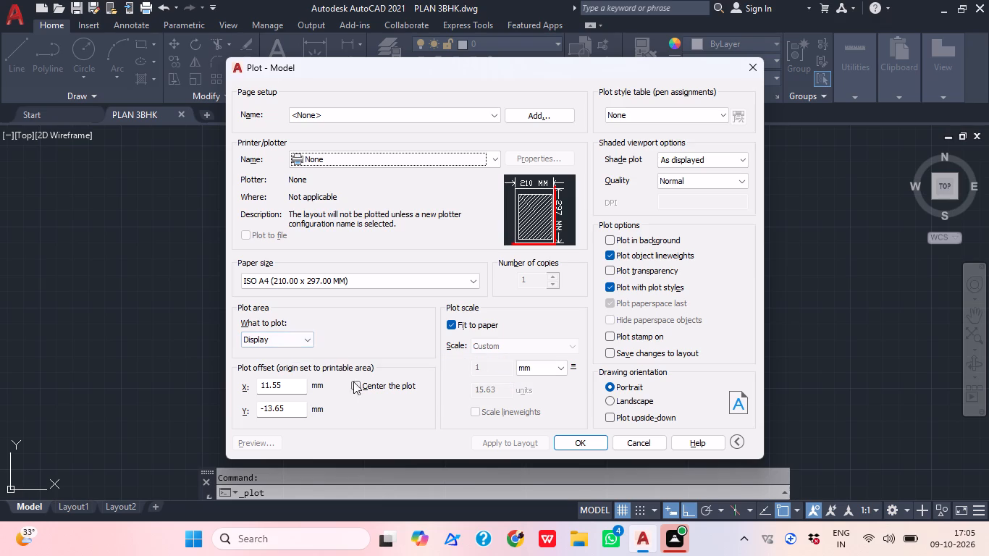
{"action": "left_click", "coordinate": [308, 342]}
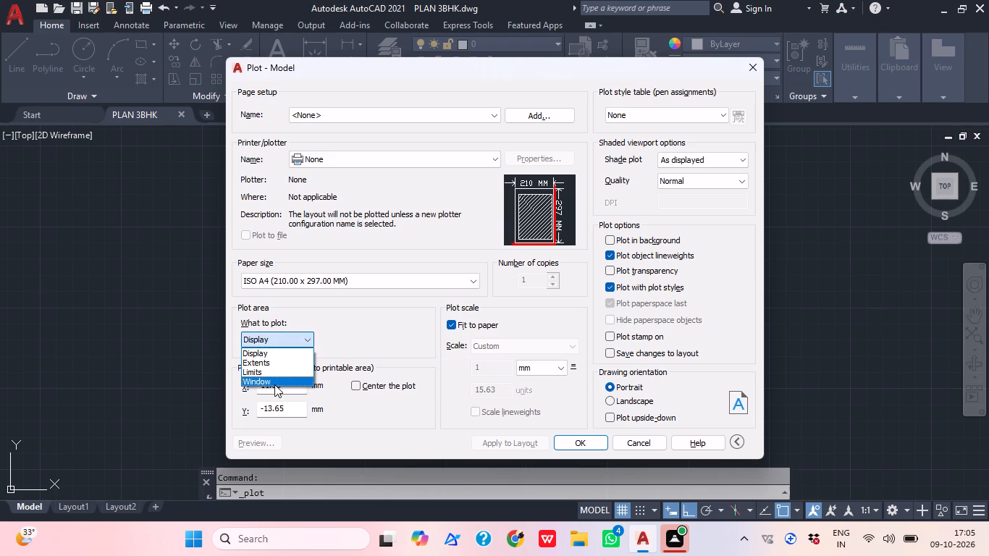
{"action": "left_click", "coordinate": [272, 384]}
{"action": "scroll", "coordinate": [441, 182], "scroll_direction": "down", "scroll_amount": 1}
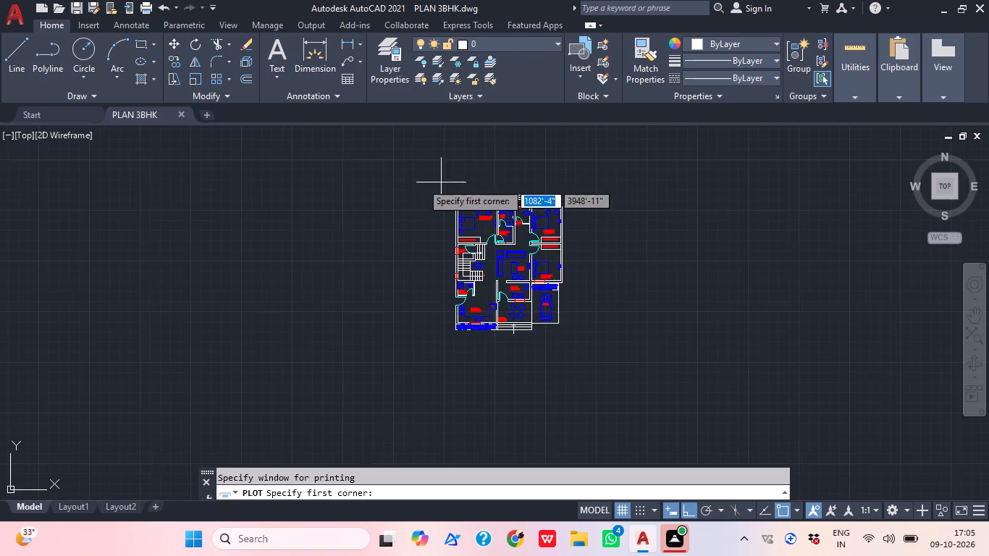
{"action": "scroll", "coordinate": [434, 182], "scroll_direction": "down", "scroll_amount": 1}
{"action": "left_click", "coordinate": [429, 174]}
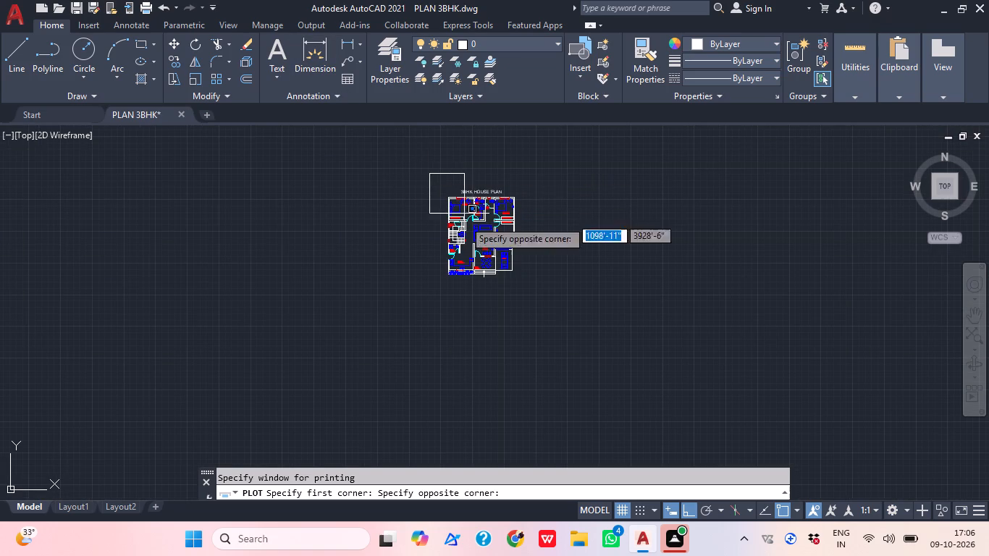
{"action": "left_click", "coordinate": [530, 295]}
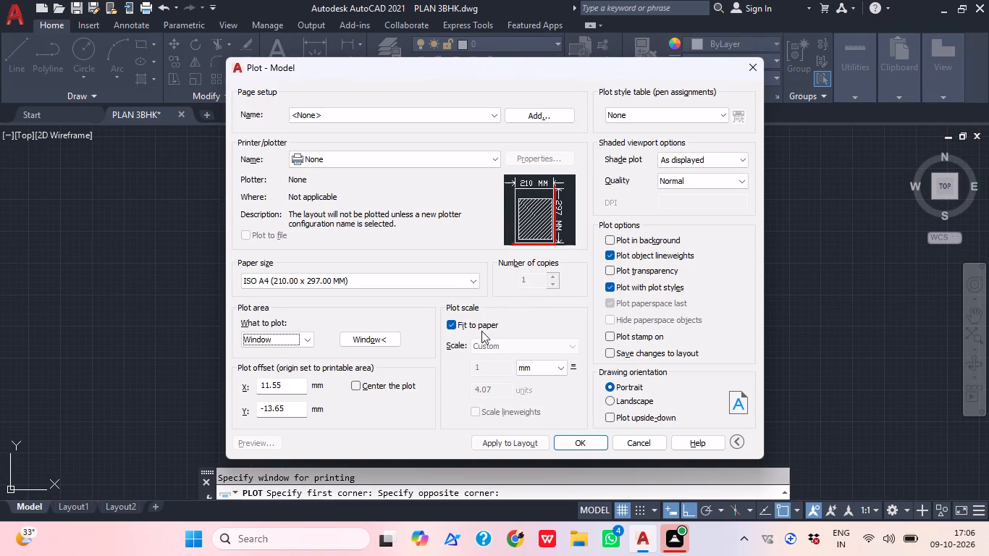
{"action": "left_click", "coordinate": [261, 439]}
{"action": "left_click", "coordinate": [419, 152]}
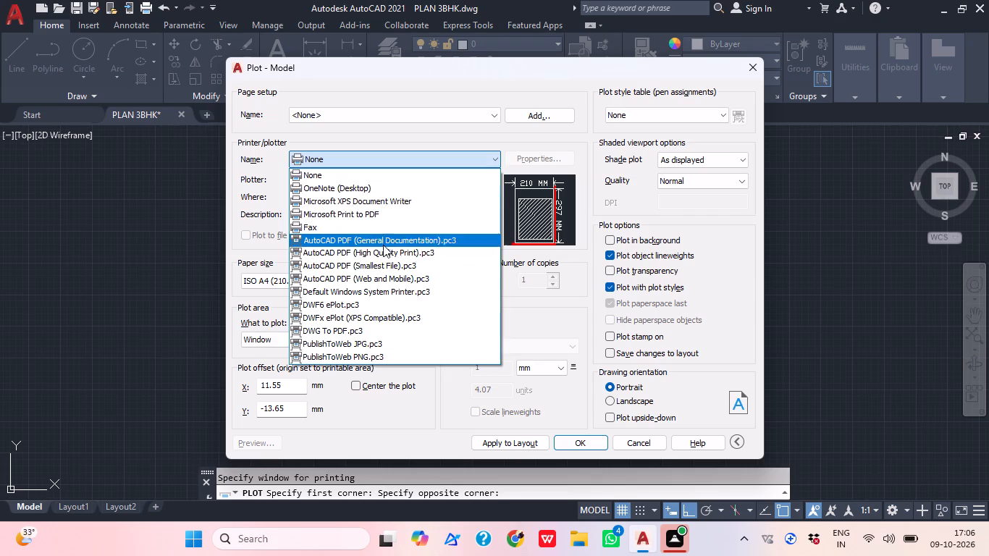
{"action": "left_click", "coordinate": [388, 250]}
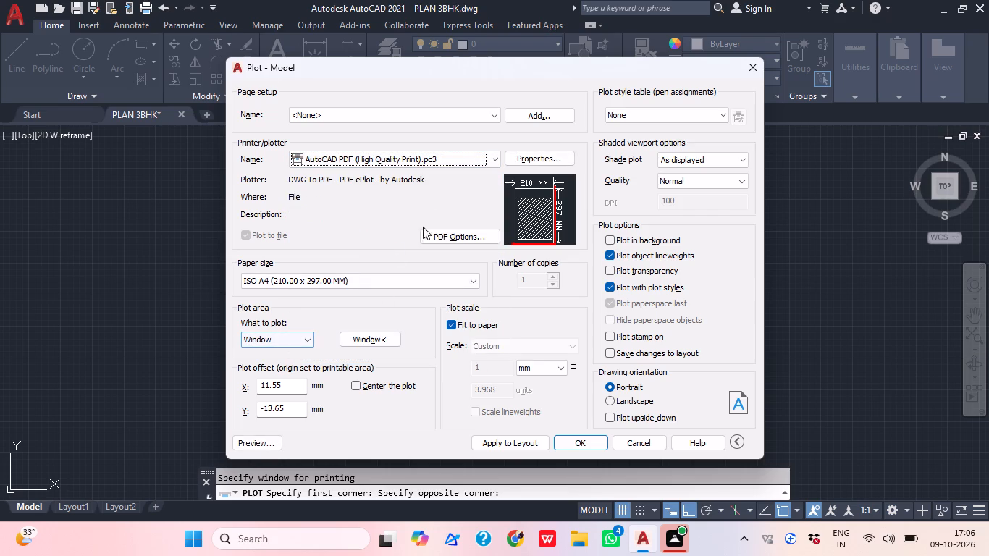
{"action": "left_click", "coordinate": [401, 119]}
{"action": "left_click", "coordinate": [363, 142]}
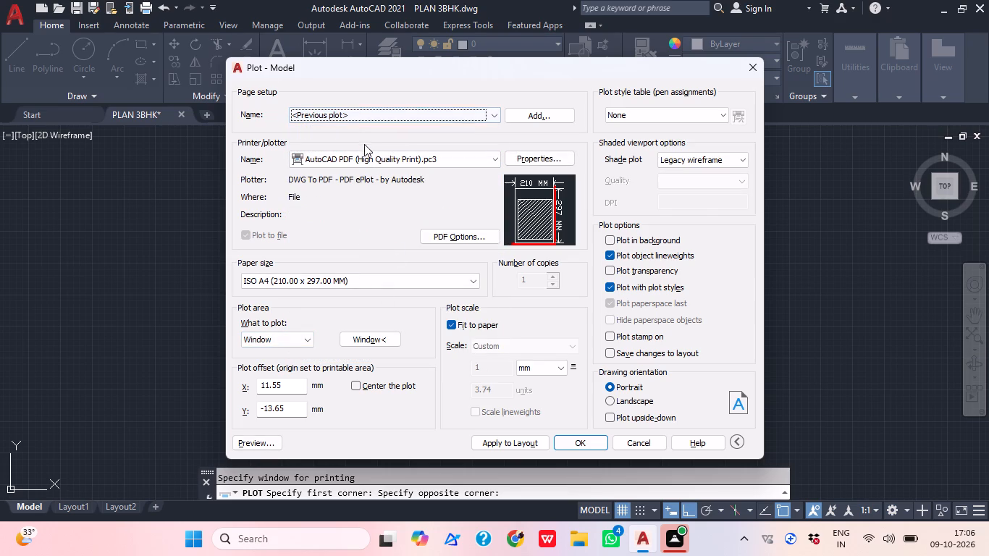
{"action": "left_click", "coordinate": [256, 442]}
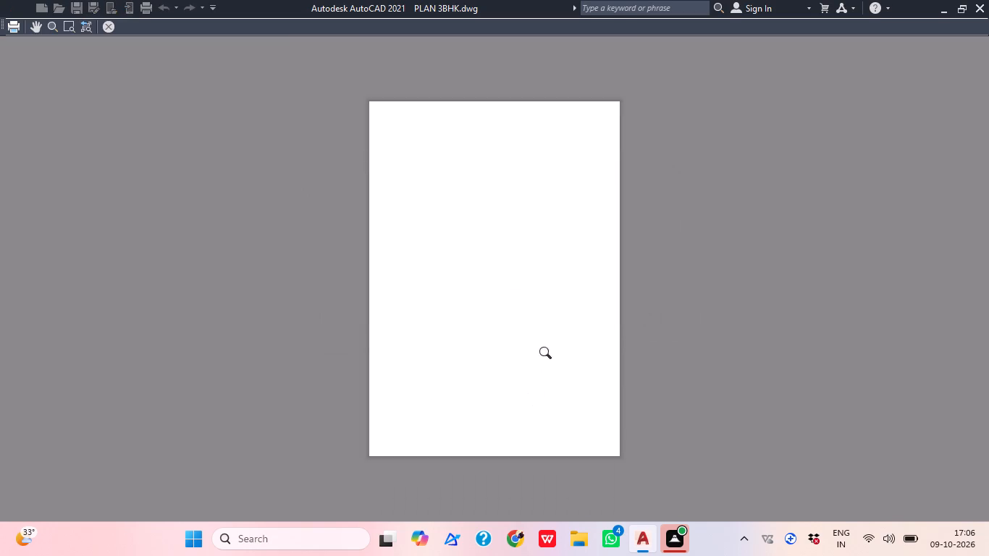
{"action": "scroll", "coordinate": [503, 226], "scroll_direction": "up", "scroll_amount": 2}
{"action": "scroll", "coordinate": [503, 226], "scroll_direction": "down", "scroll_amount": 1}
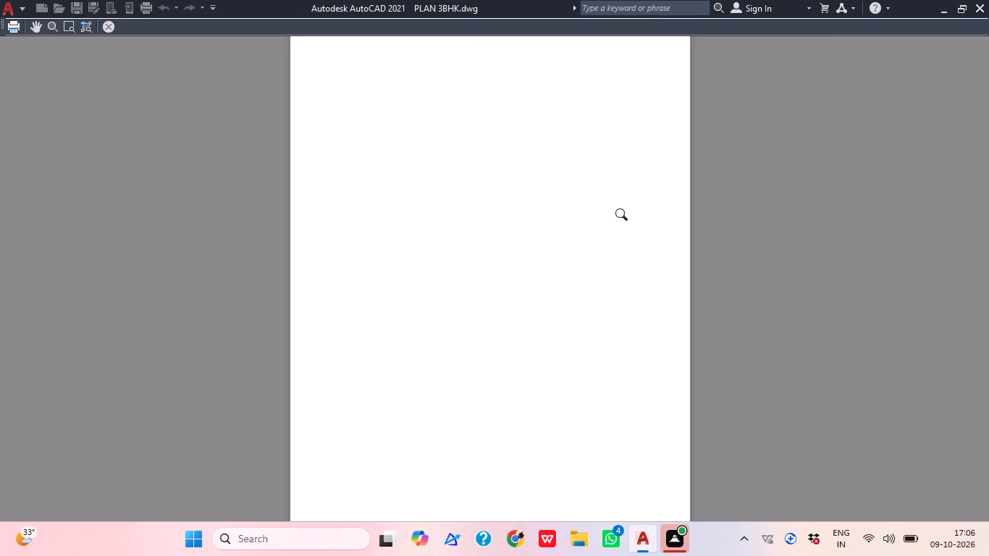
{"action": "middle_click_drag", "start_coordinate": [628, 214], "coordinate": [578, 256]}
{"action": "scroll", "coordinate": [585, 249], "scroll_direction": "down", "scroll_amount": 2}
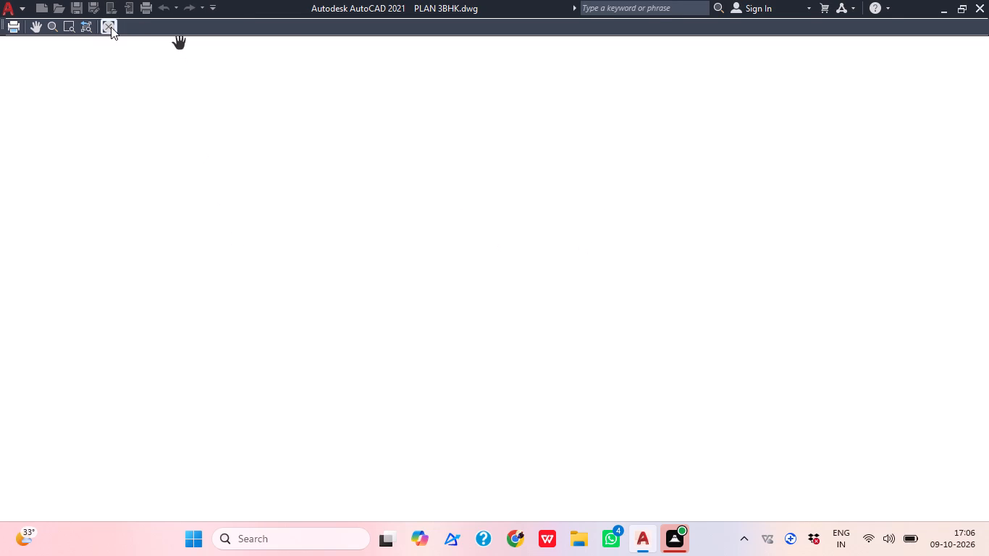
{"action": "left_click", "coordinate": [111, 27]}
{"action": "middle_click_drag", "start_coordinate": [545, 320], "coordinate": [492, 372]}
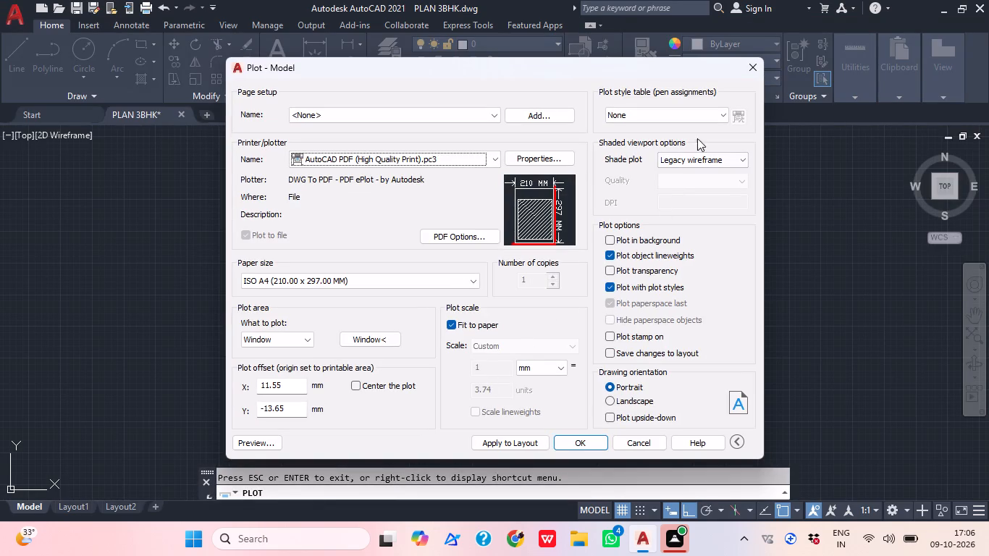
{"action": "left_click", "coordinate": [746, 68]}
Save the drawing again before plotting.
{"action": "middle_click_drag", "start_coordinate": [733, 185], "coordinate": [656, 331]}
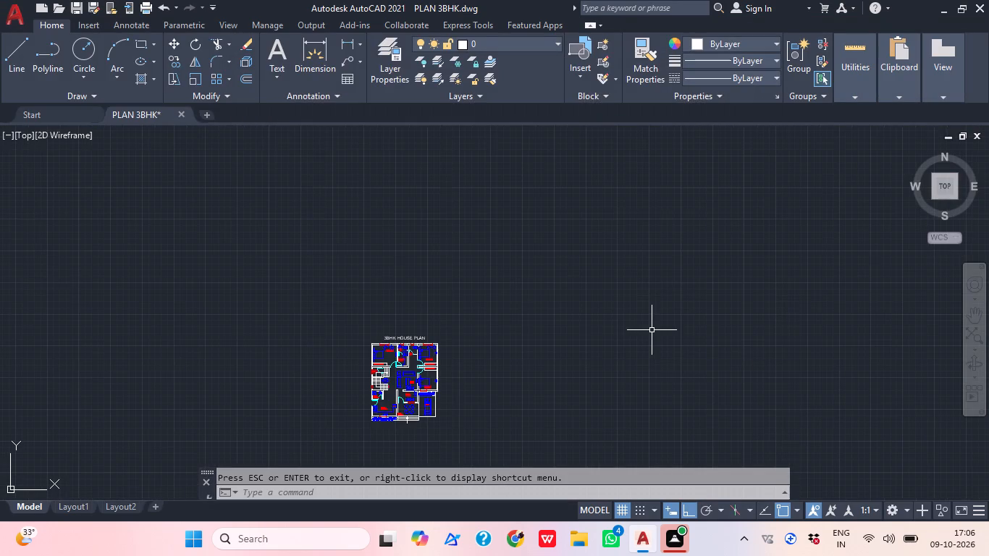
{"action": "key", "text": "ctrl+s"}
{"action": "key", "text": "ctrl+s"}
Set up a plot with AutoCAD PDF (High Quality Print).pc3, using a window around the whole plan and its title as the plot area.
{"action": "middle_click_drag", "start_coordinate": [571, 363], "coordinate": [700, 271]}
{"action": "scroll", "coordinate": [493, 326], "scroll_direction": "up", "scroll_amount": 3}
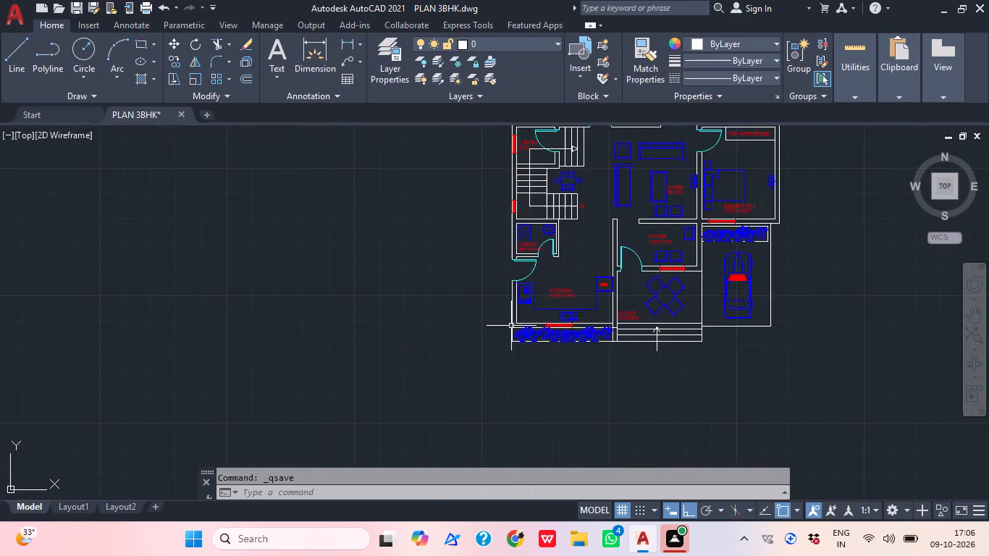
{"action": "middle_click_drag", "start_coordinate": [607, 313], "coordinate": [290, 471]}
{"action": "middle_click_drag", "start_coordinate": [423, 429], "coordinate": [463, 374]}
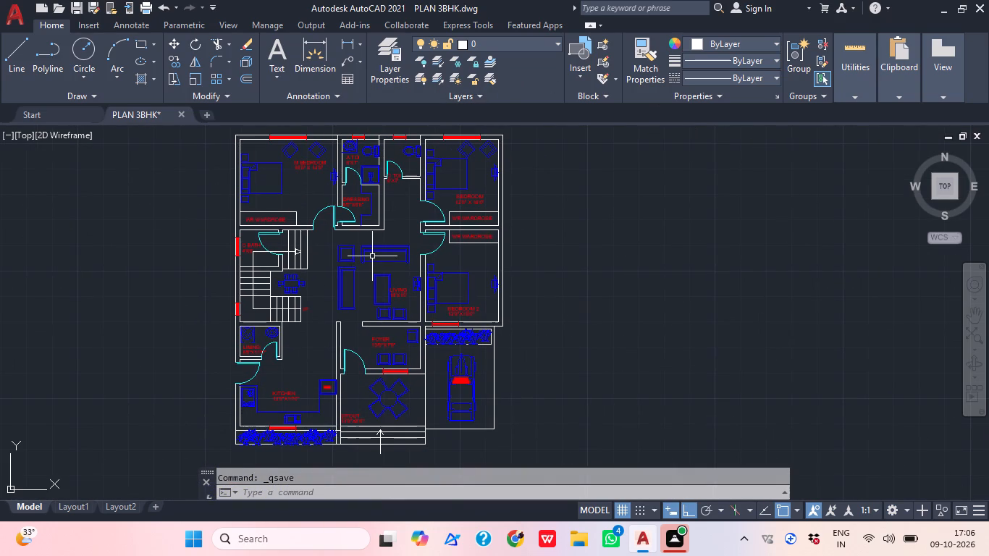
{"action": "key", "text": "ctrl+p"}
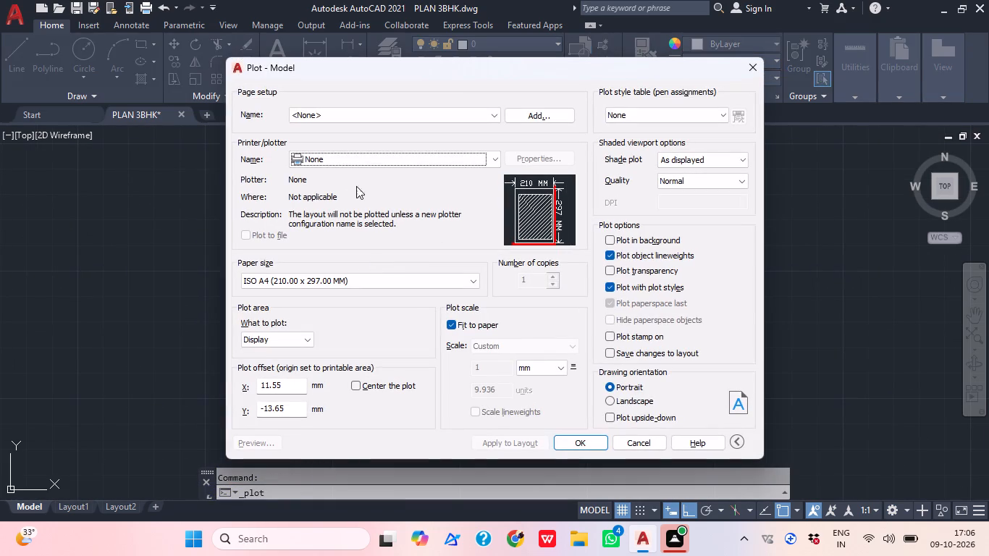
{"action": "left_click", "coordinate": [371, 166]}
{"action": "left_click", "coordinate": [363, 250]}
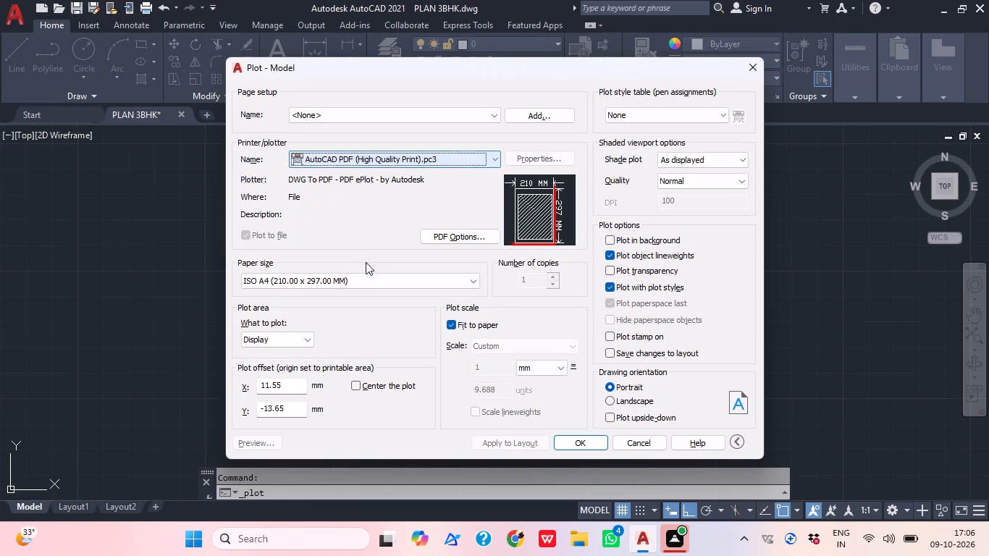
{"action": "left_click", "coordinate": [295, 340]}
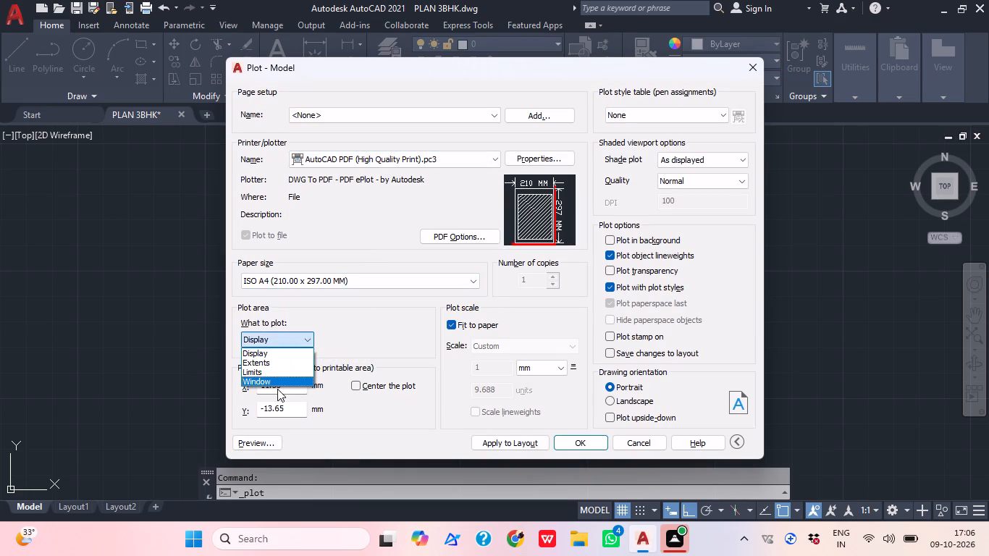
{"action": "left_click", "coordinate": [272, 383]}
{"action": "scroll", "coordinate": [332, 356], "scroll_direction": "down", "scroll_amount": 1}
{"action": "left_click", "coordinate": [237, 176]}
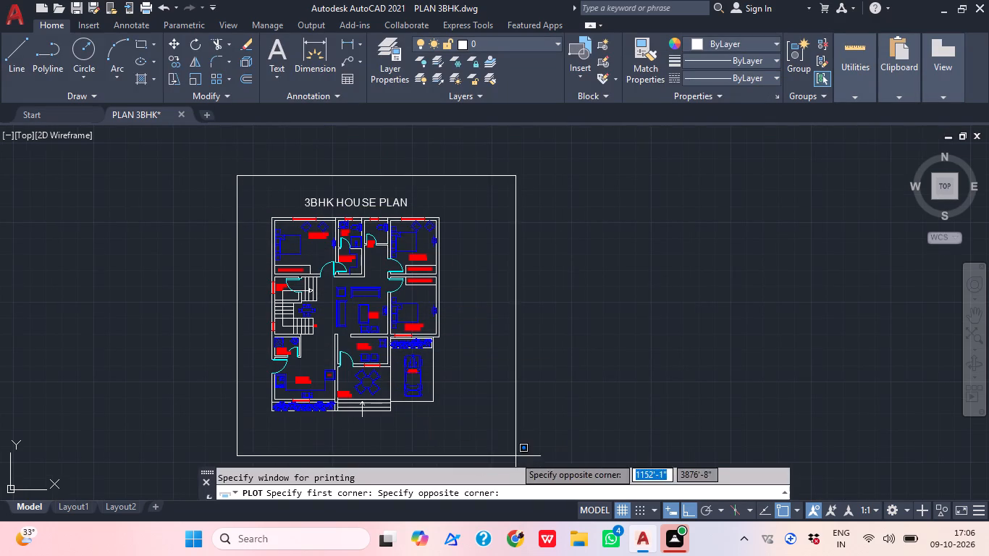
{"action": "left_click", "coordinate": [479, 449]}
Preview the plot and examine how the plan, room labels and title sit on the sheet.
{"action": "left_click", "coordinate": [252, 438]}
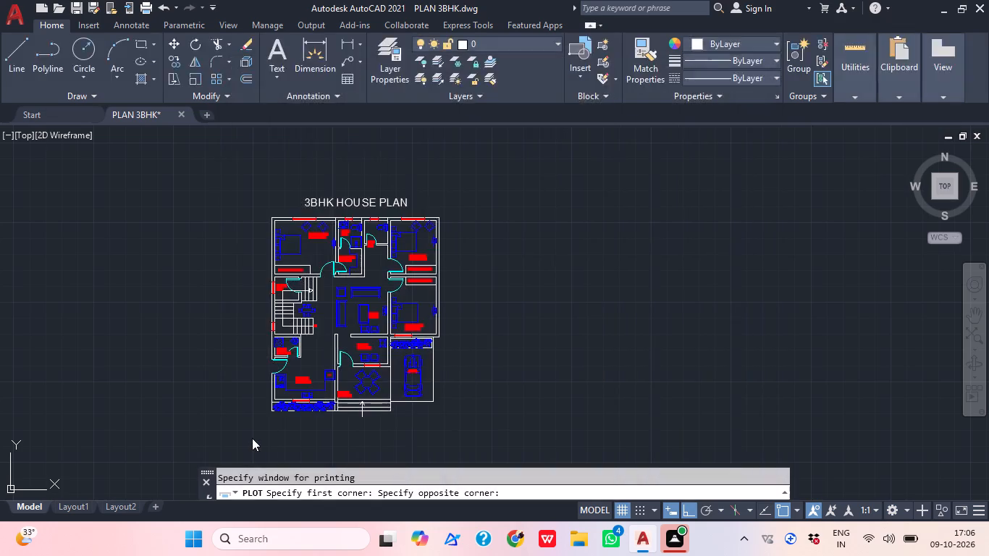
{"action": "scroll", "coordinate": [565, 318], "scroll_direction": "up", "scroll_amount": 1}
{"action": "middle_click_drag", "start_coordinate": [563, 316], "coordinate": [536, 292]}
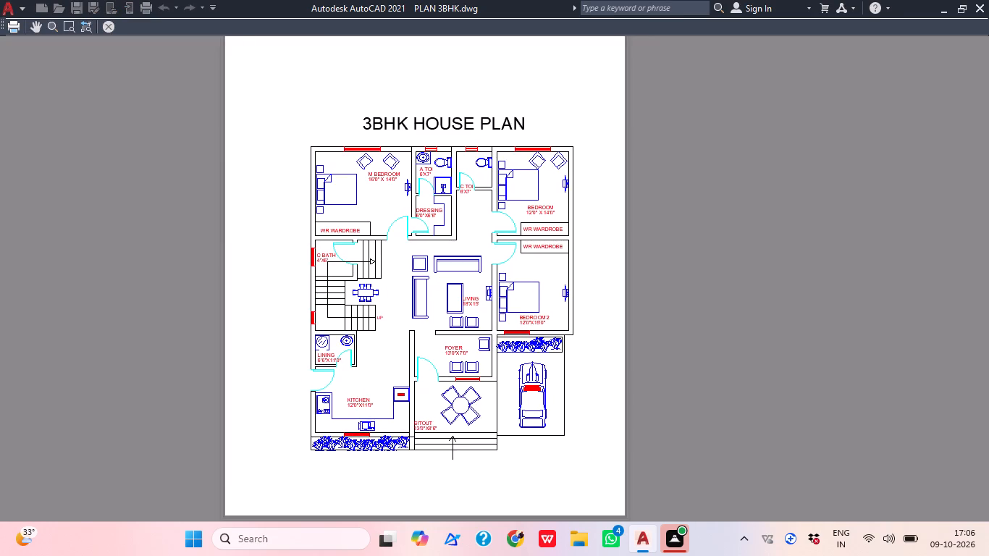
{"action": "scroll", "coordinate": [536, 292], "scroll_direction": "up", "scroll_amount": 1}
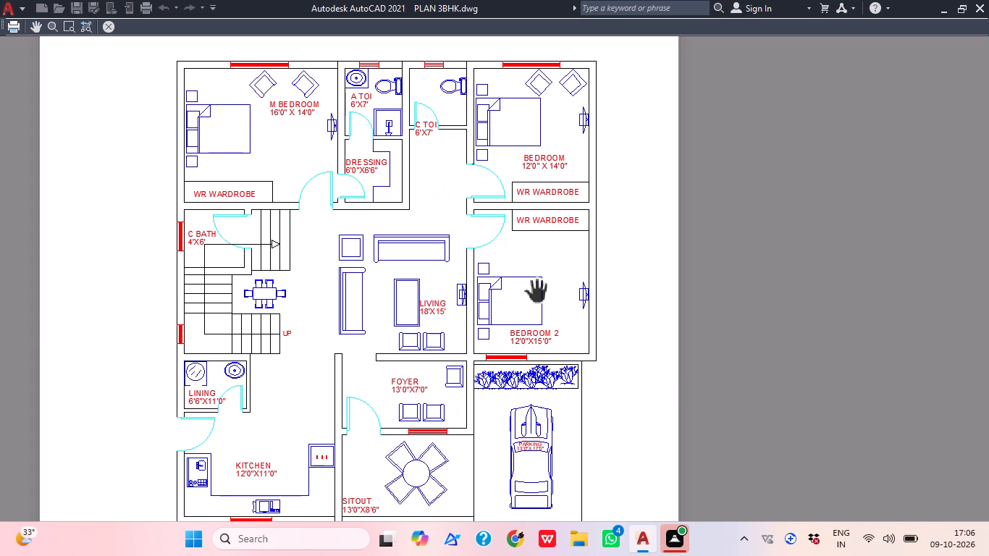
{"action": "scroll", "coordinate": [536, 292], "scroll_direction": "down", "scroll_amount": 2}
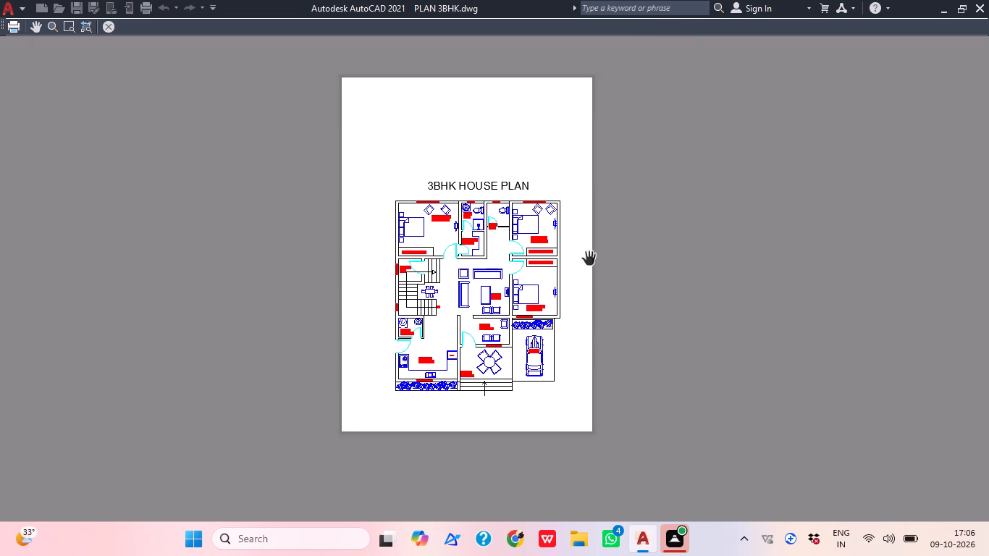
{"action": "scroll", "coordinate": [586, 259], "scroll_direction": "up", "scroll_amount": 1}
{"action": "scroll", "coordinate": [582, 259], "scroll_direction": "down", "scroll_amount": 1}
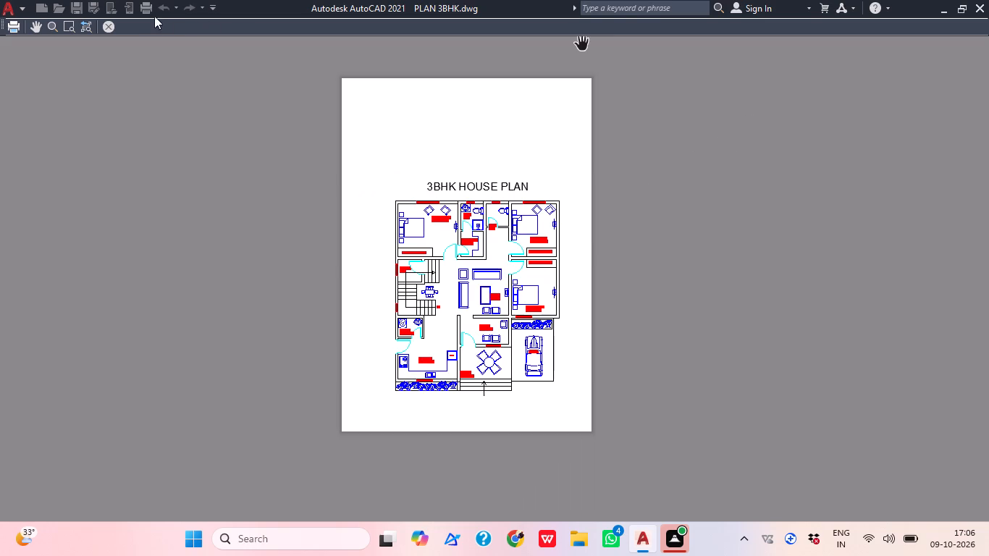
{"action": "left_click", "coordinate": [114, 22]}
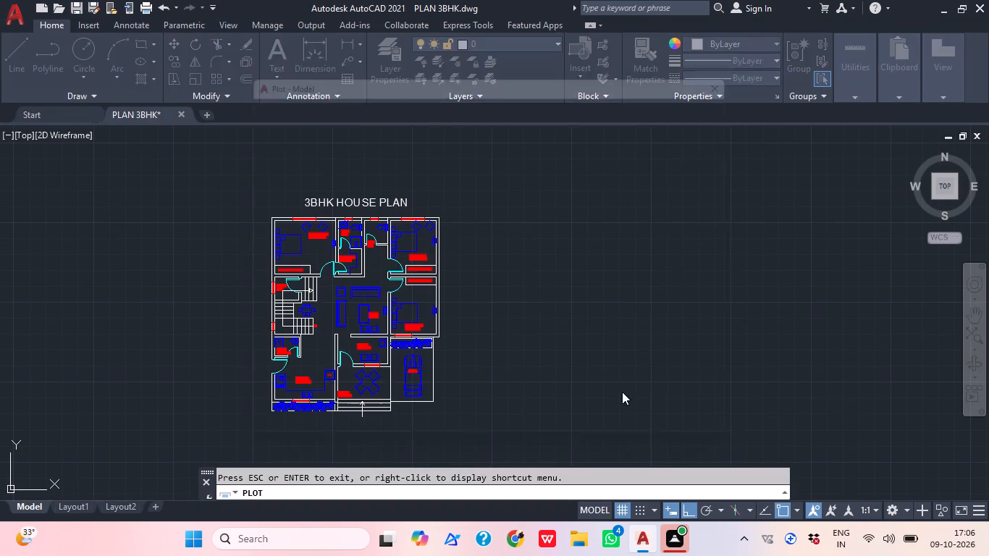
Plot the plan to PDF as PLAN 3BHK-Model.pdf in the AUTO CADD folder.
{"action": "left_click", "coordinate": [562, 437]}
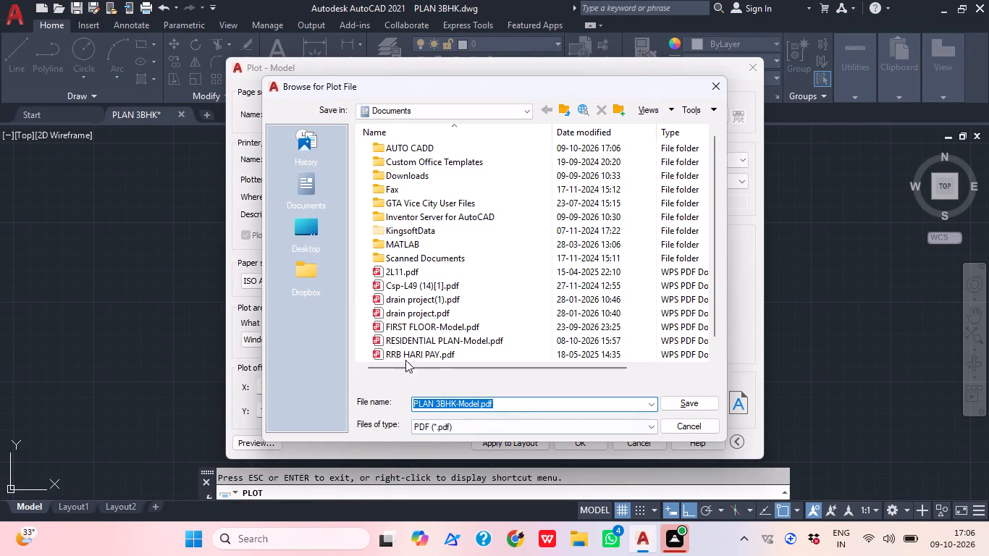
{"action": "double_click", "coordinate": [416, 148]}
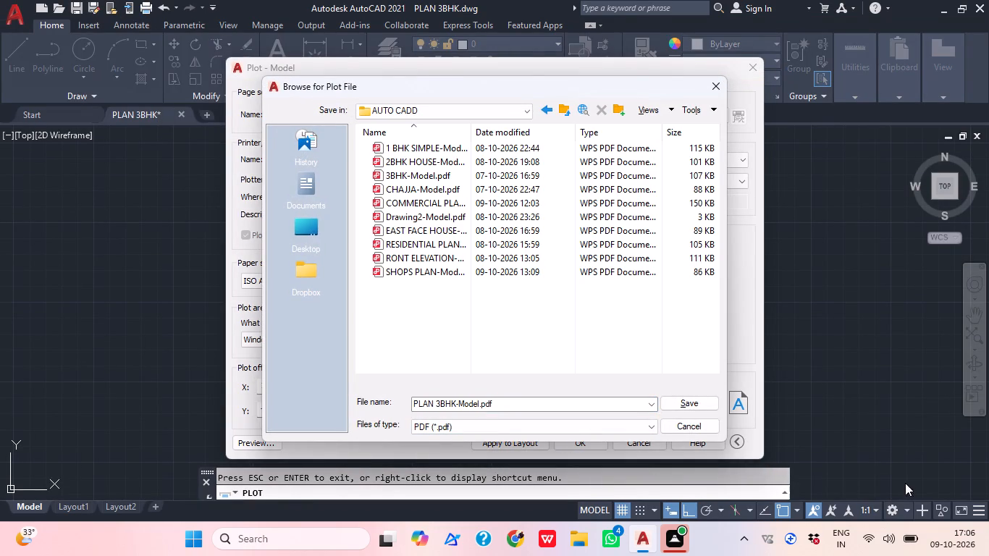
{"action": "left_click", "coordinate": [692, 404]}
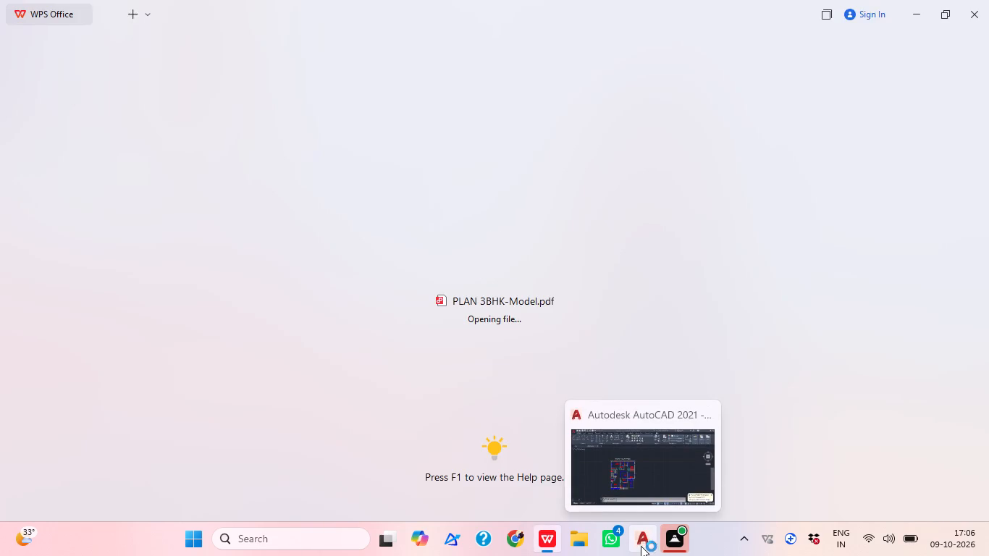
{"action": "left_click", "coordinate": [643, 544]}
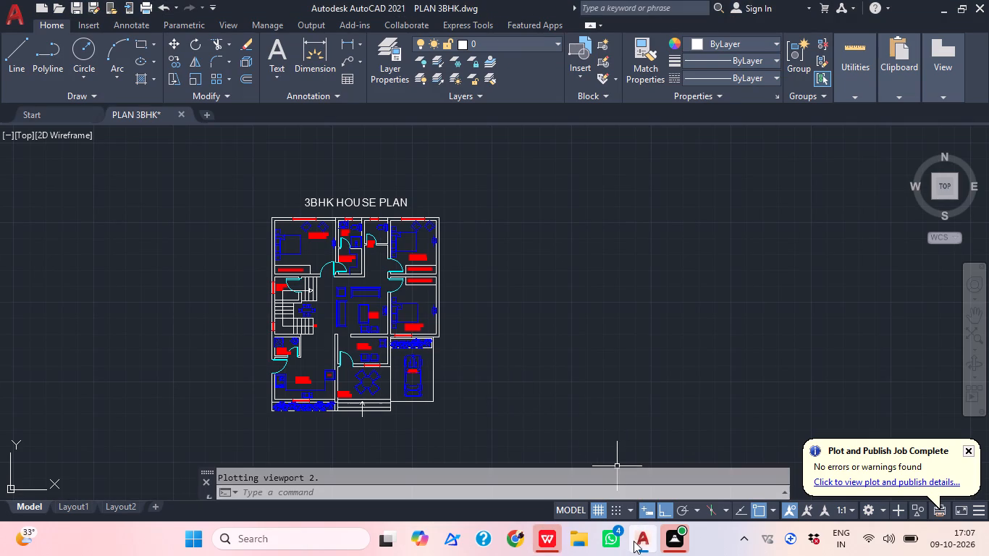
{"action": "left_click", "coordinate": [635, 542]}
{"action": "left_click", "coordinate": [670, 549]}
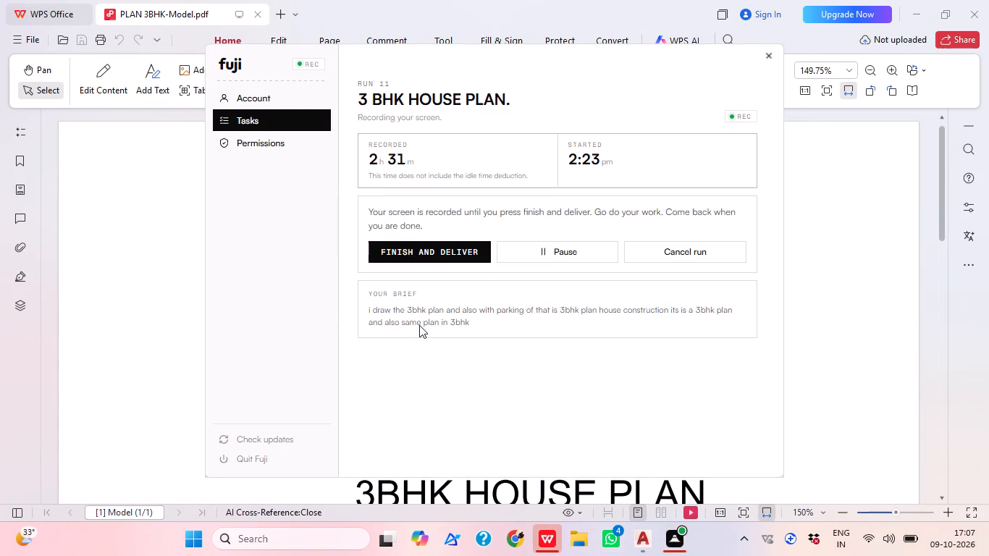